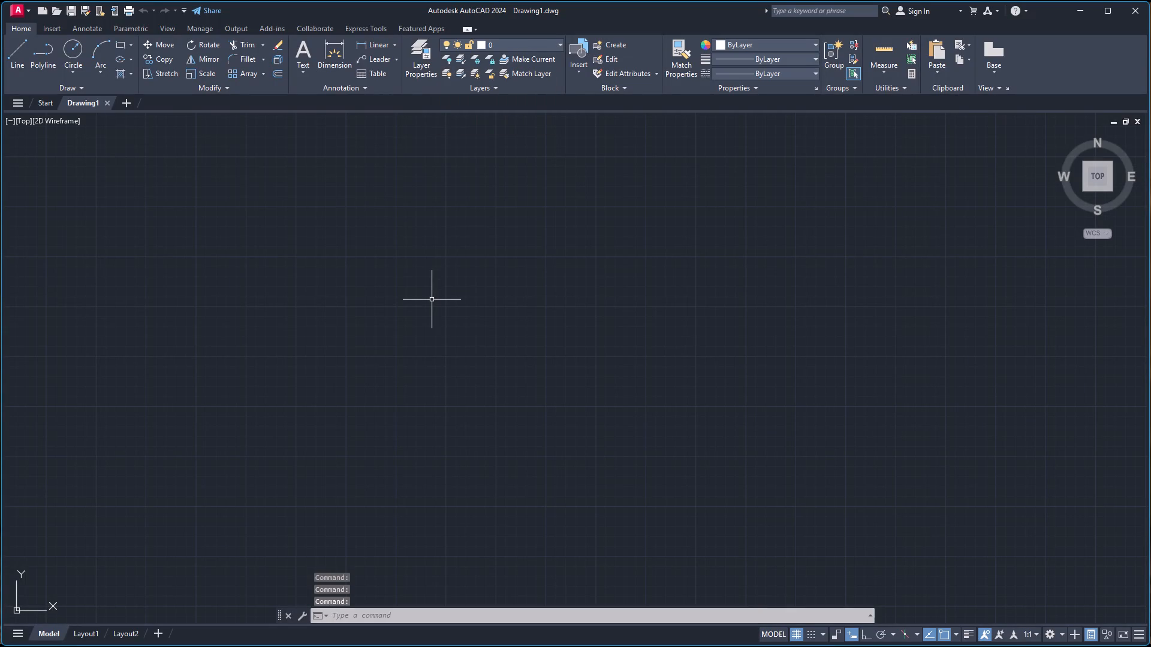
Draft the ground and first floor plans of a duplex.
Start saving the drawing and browse to New folder (21) inside FUJI Files on LocalDisk (D:).
key("ctrl+s")
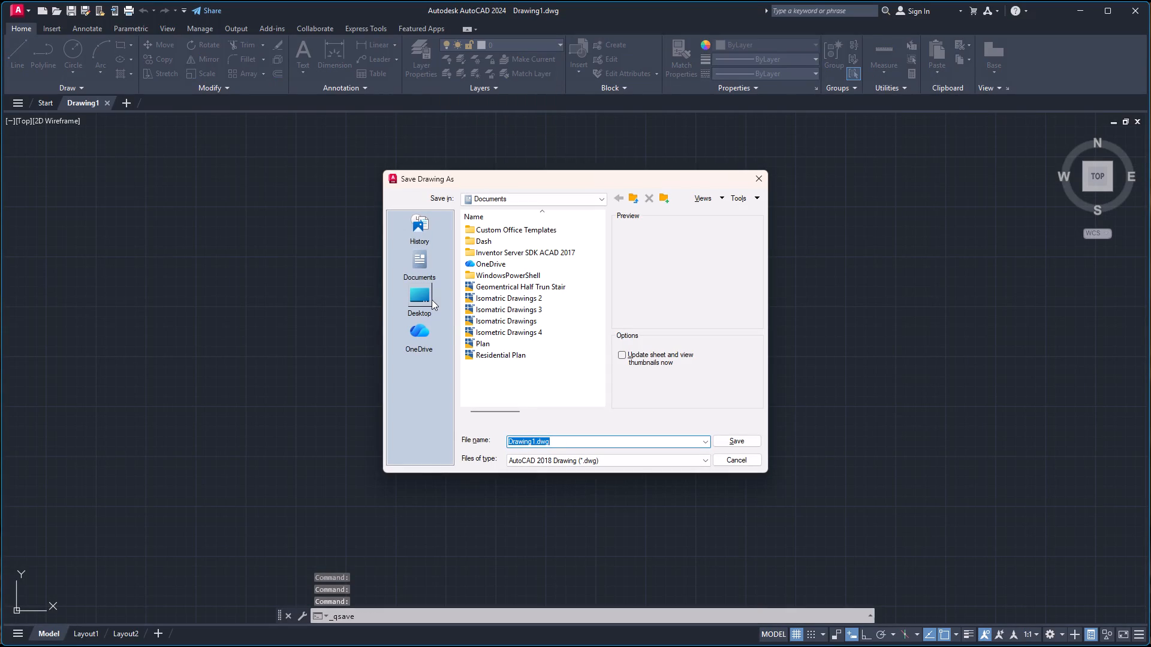
left_click(403, 306)
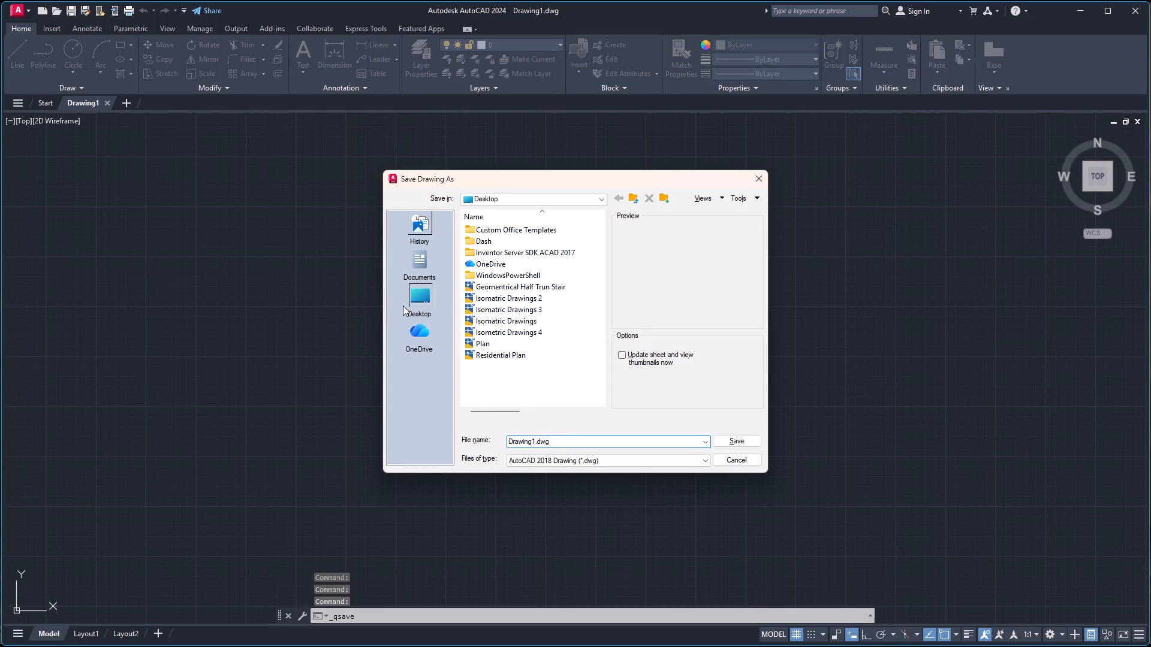
scroll(542, 323, "down", 3)
left_click(542, 323)
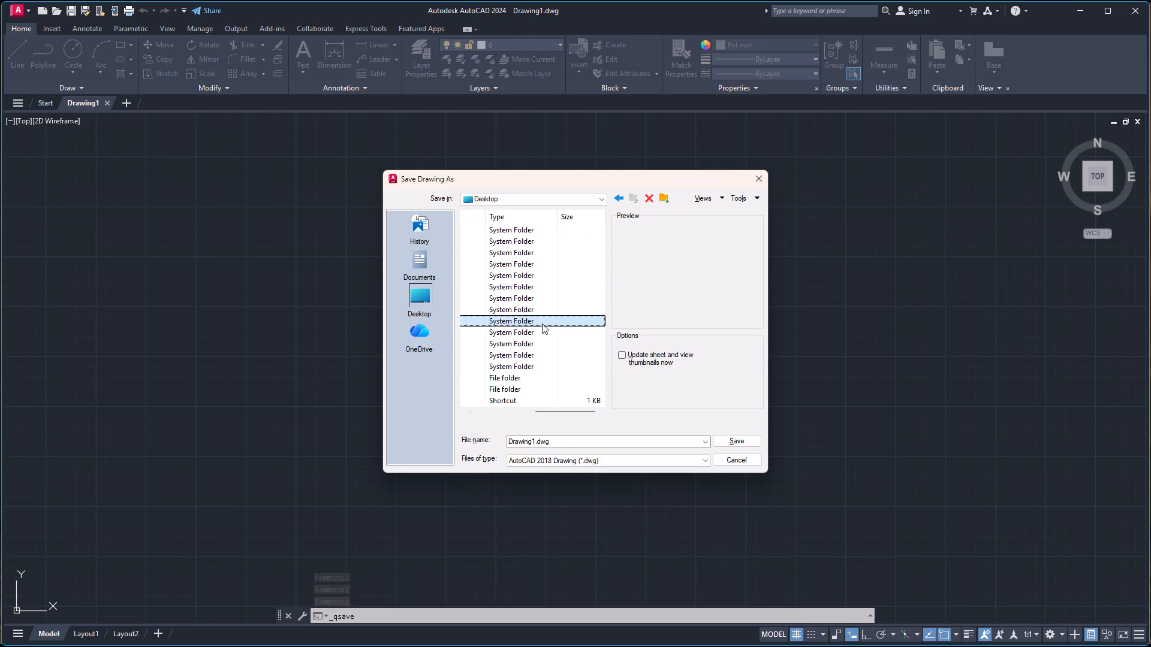
scroll(542, 323, "right", 2)
scroll(516, 364, "right", 2)
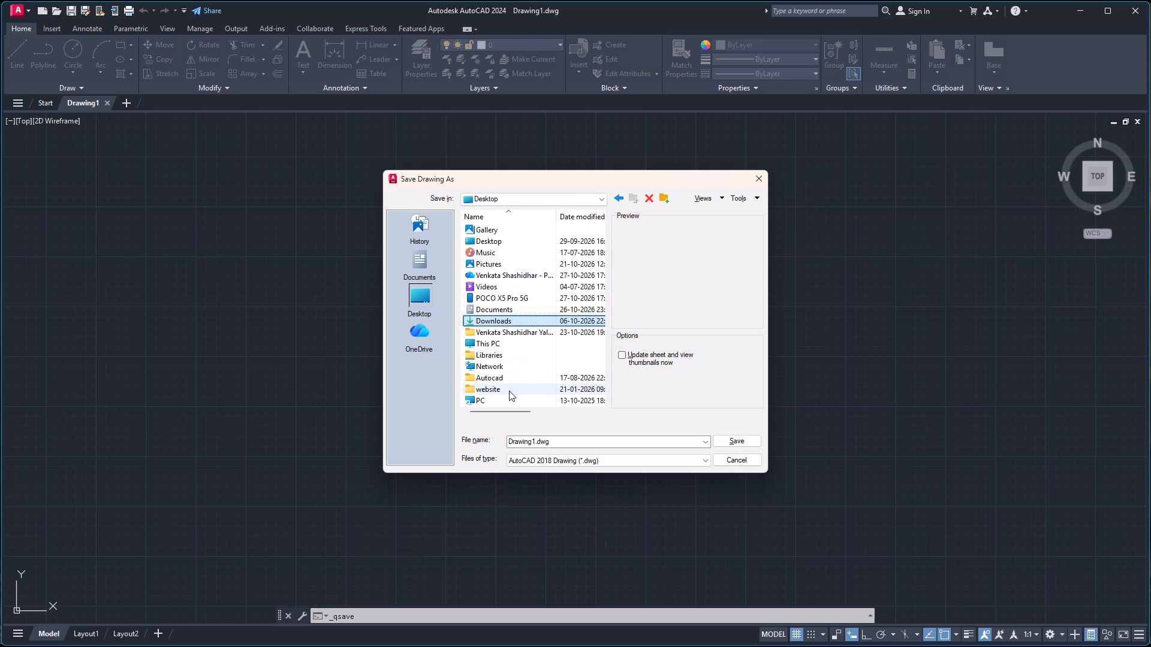
double_click(507, 396)
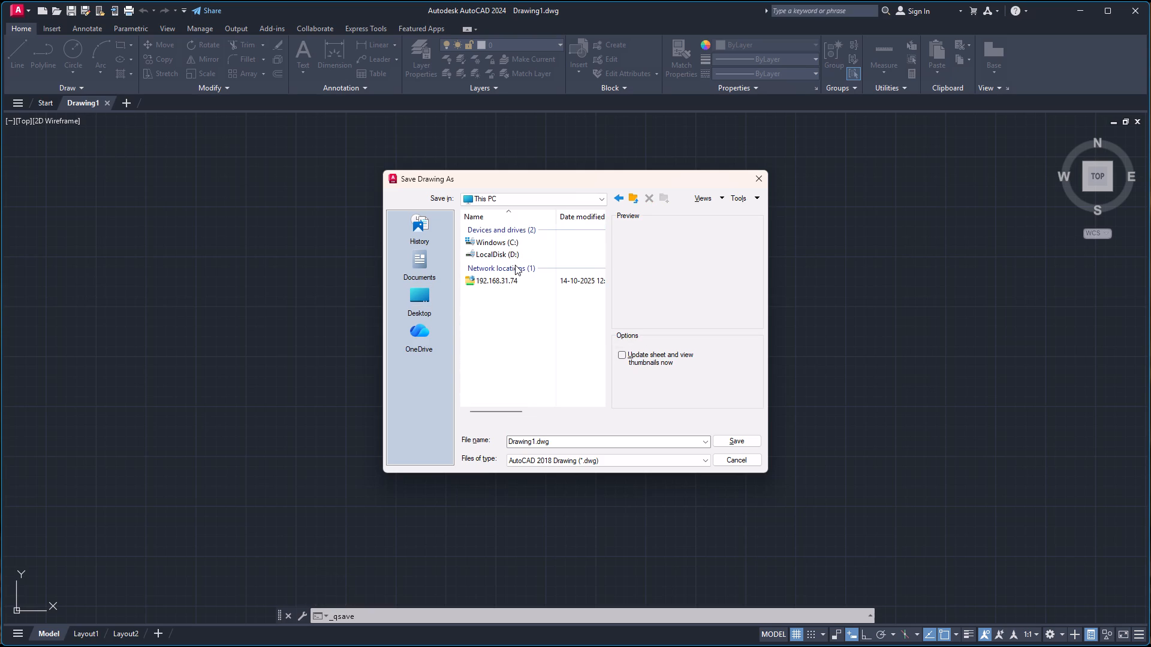
double_click(526, 252)
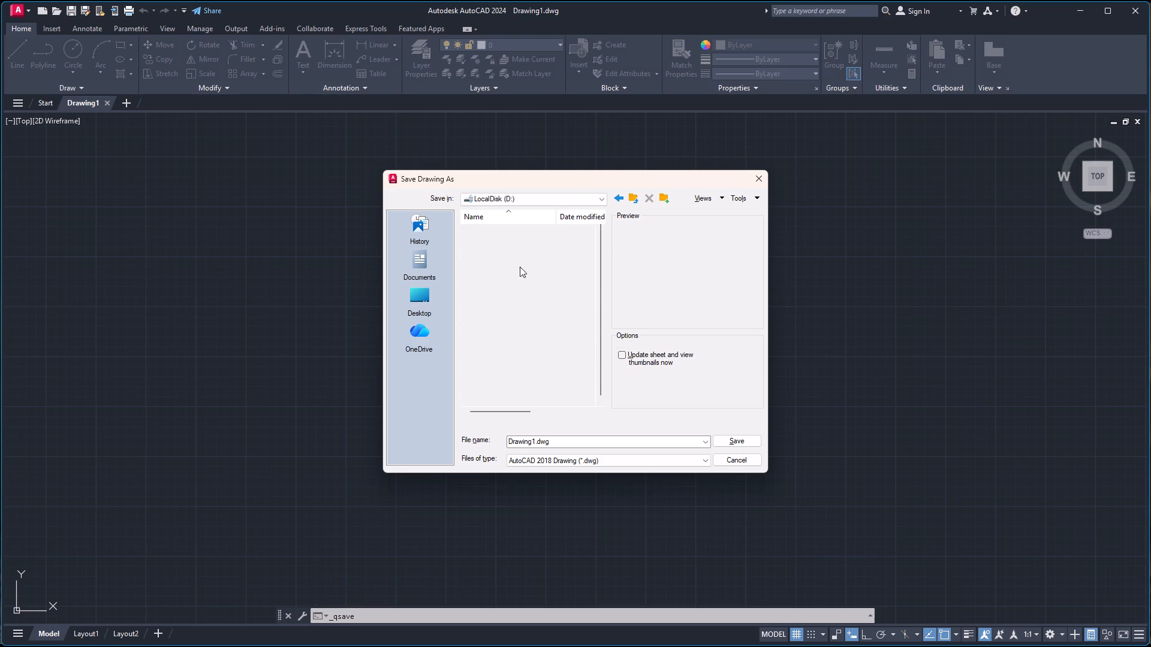
double_click(509, 266)
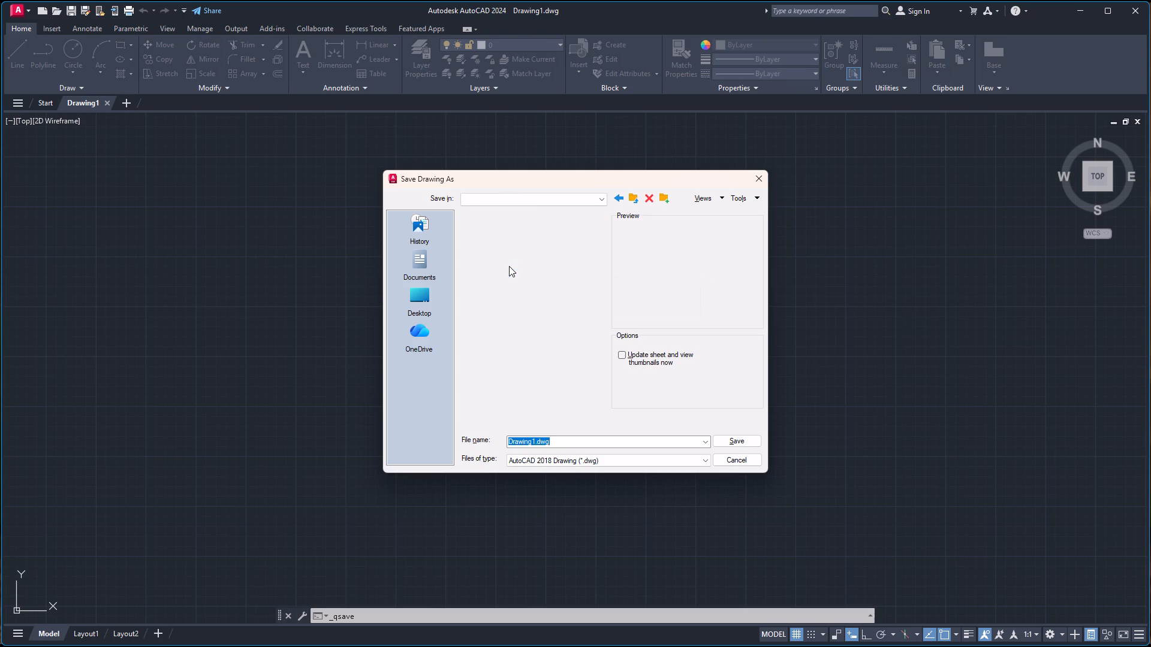
scroll(513, 421, "down", 1)
scroll(528, 368, "down", 4)
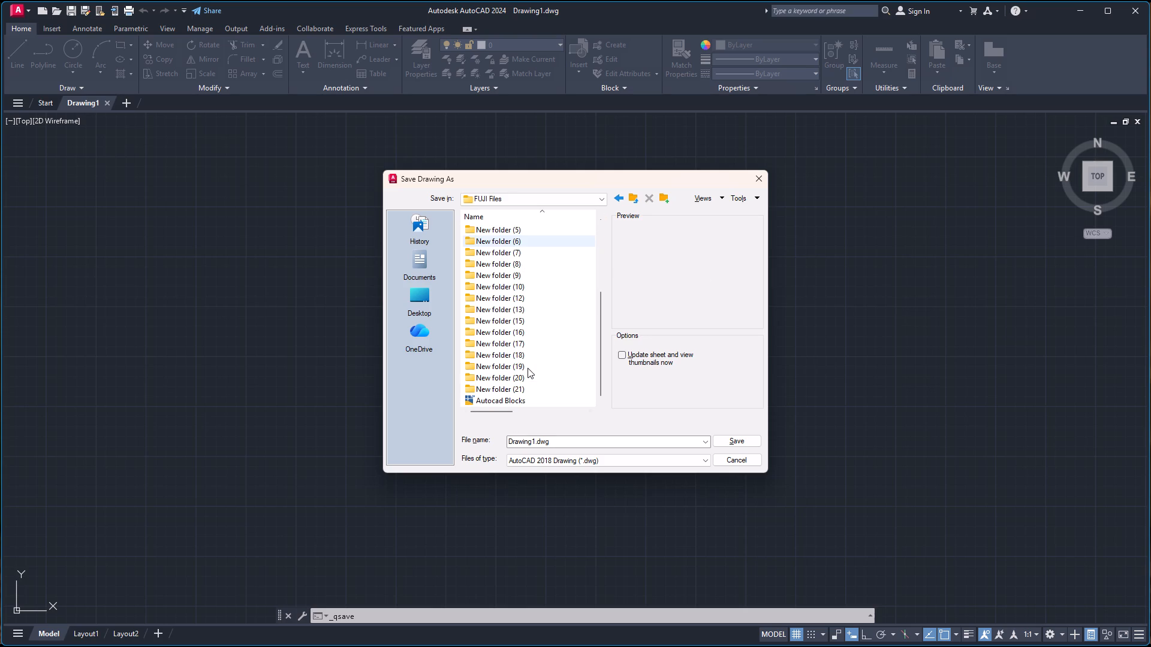
double_click(523, 387)
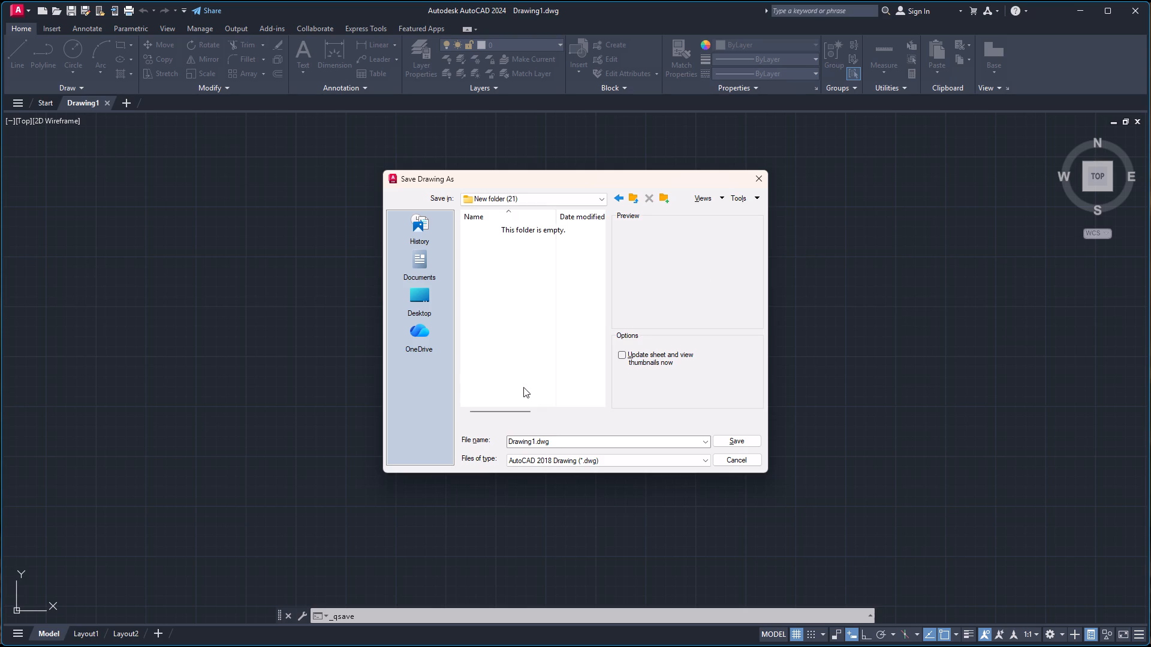
Name the drawing file Duplex House and save it in the chosen folder.
left_click(555, 442)
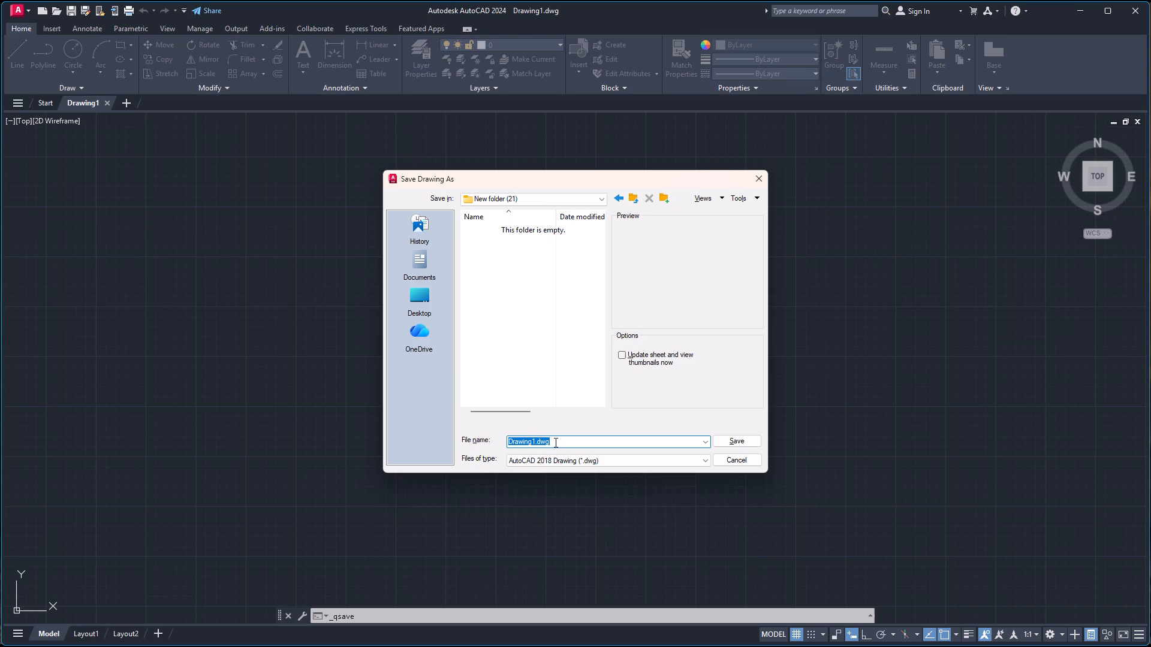
type("Duplex")
key("space")
type("House")
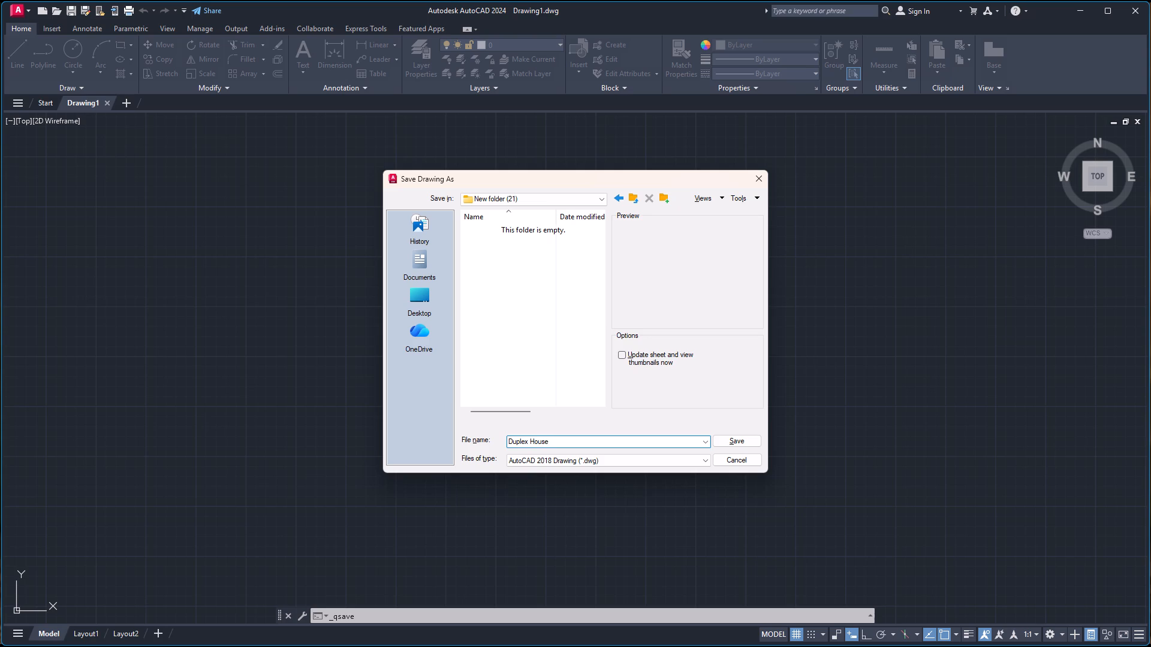
key("Return")
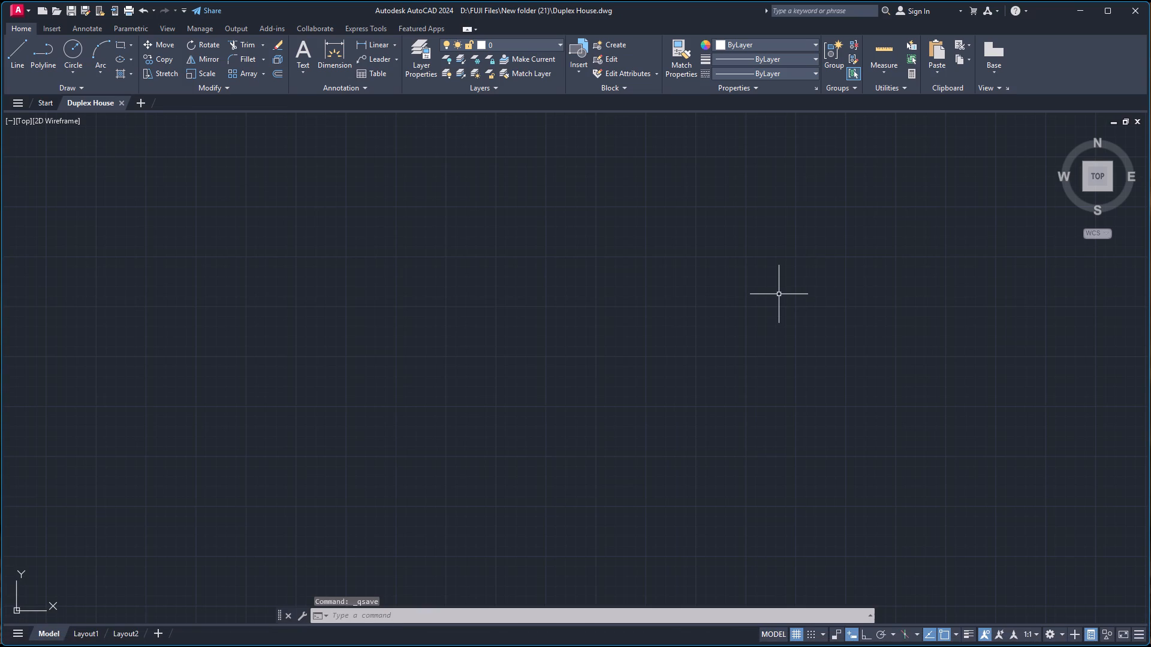
Set the drawing units to Architectural length with 0'-0 1/2" precision and an insertion scale of Inches.
type("un")
key("Return")
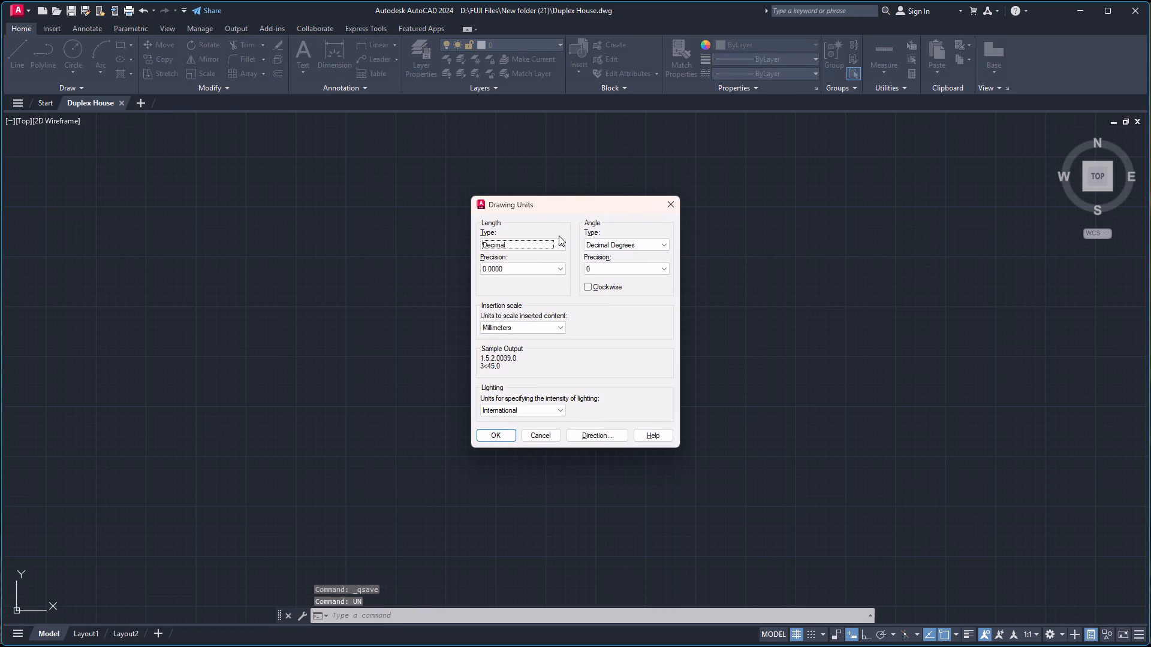
left_click(556, 247)
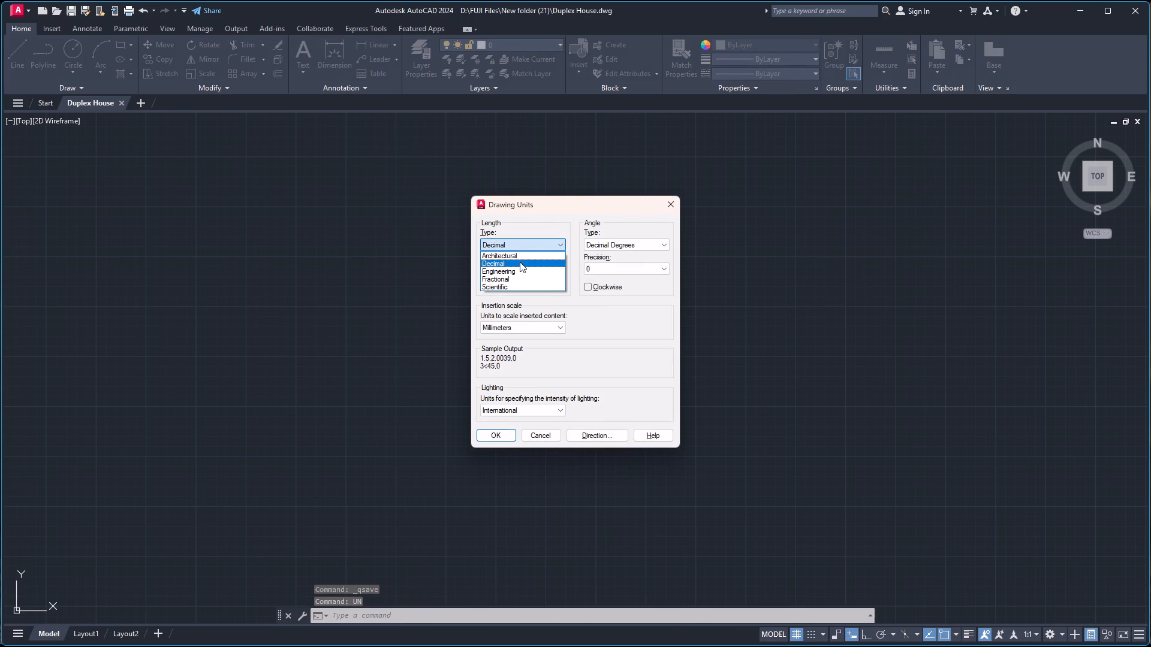
left_click(530, 257)
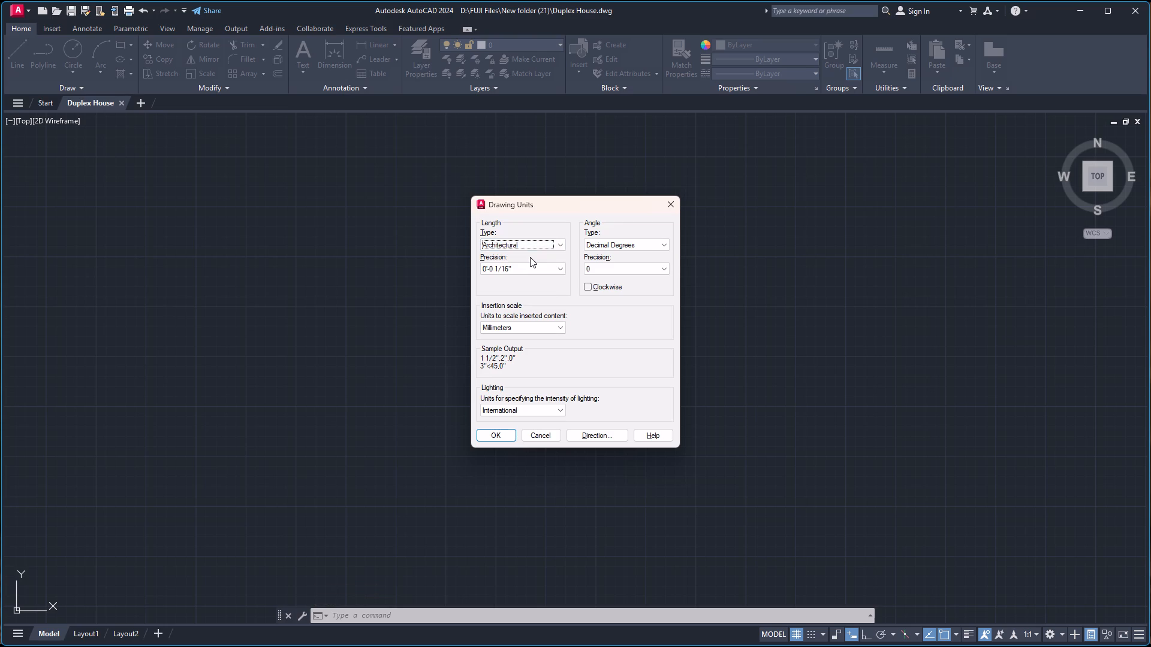
left_click(530, 257)
left_click(541, 264)
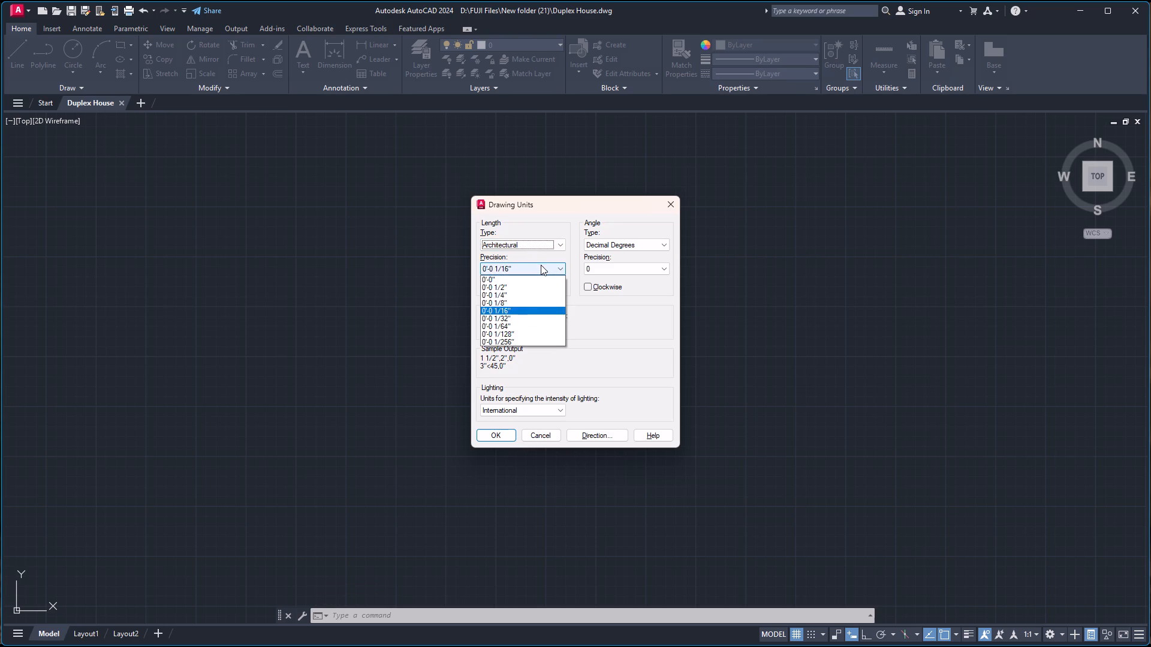
left_click(529, 286)
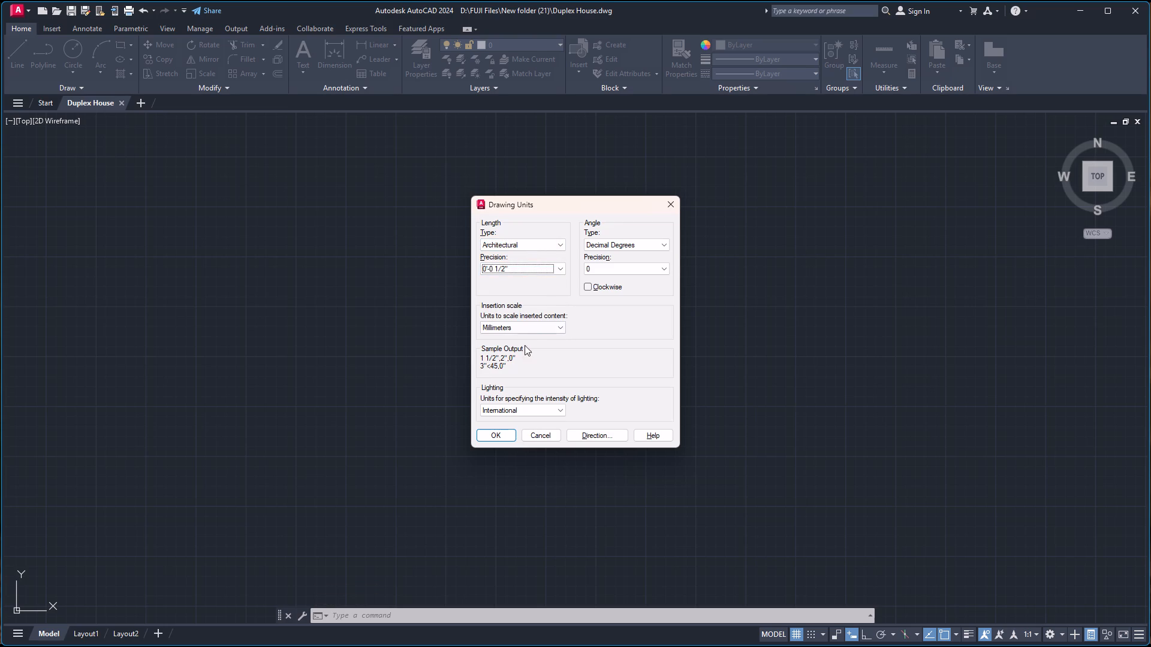
left_click(533, 323)
left_click(502, 347)
left_click(507, 428)
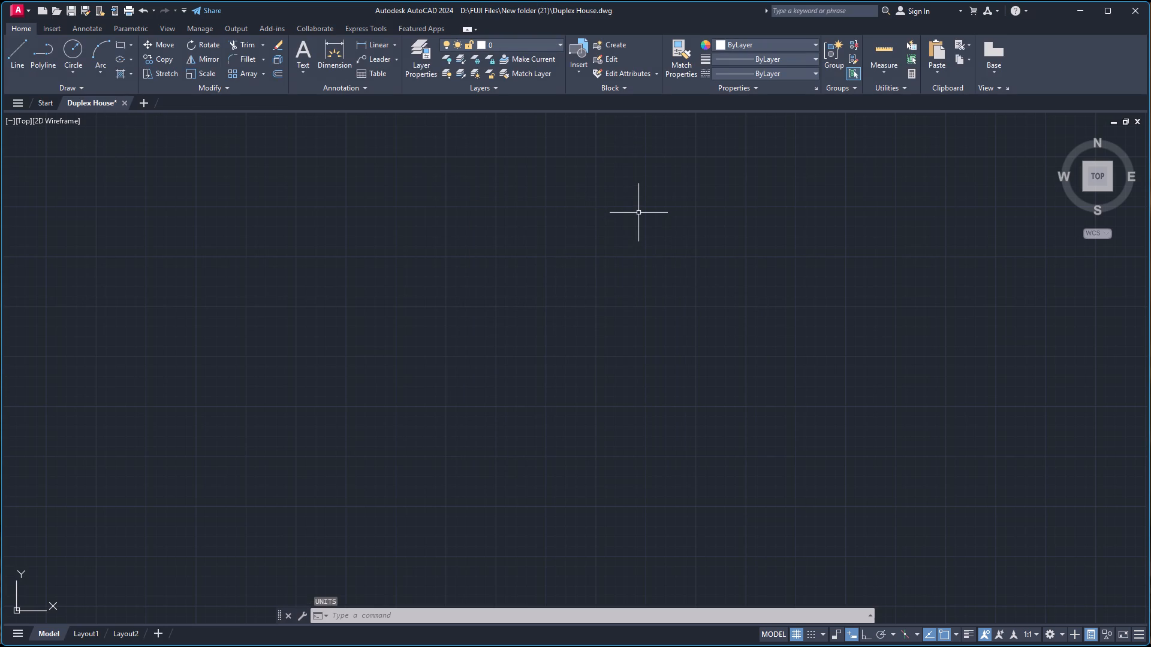
Modify the Standard dimension style's primary units to Architectural format with 0'-0 1/2" precision.
key("d")
key("Return")
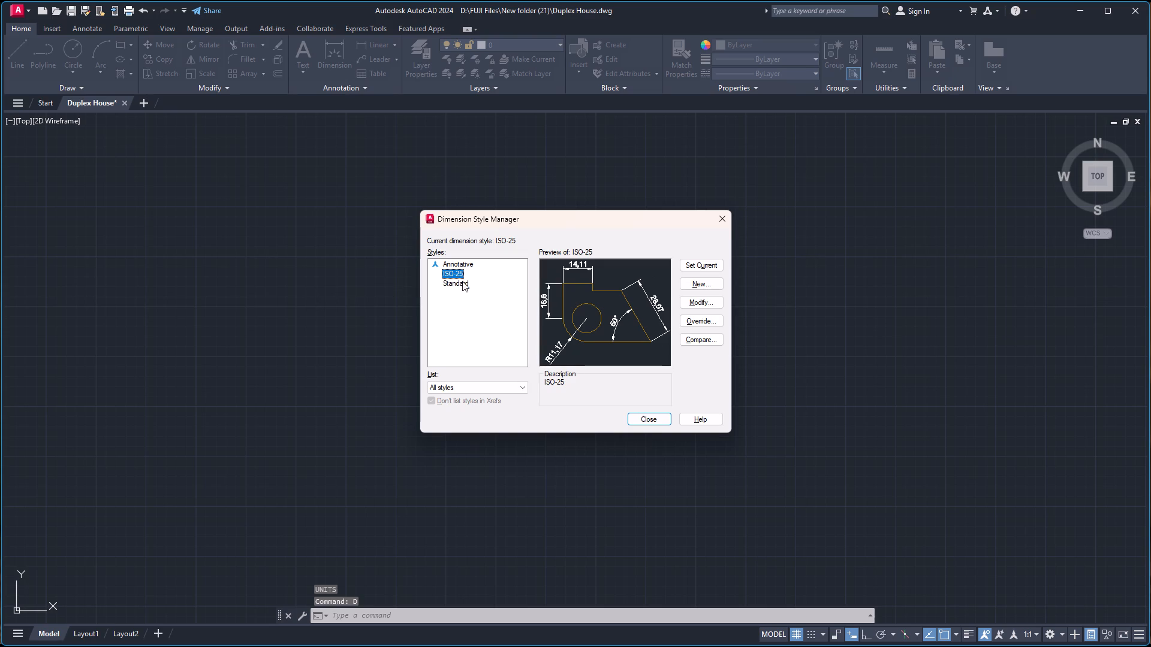
left_click(462, 282)
left_click(719, 300)
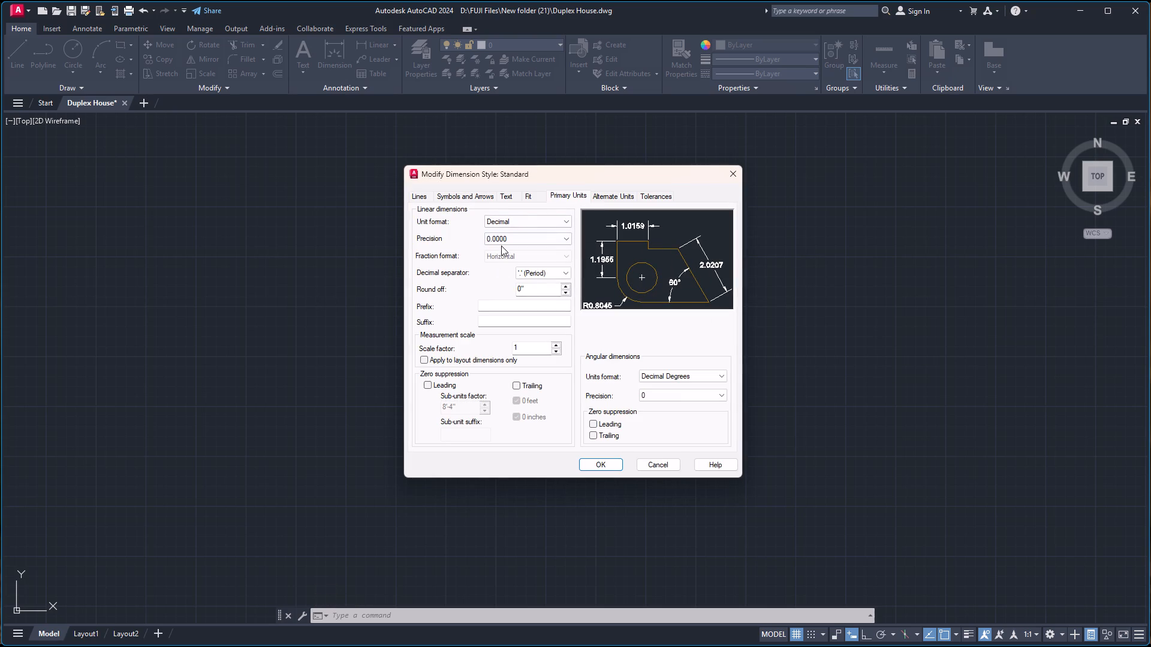
left_click(520, 218)
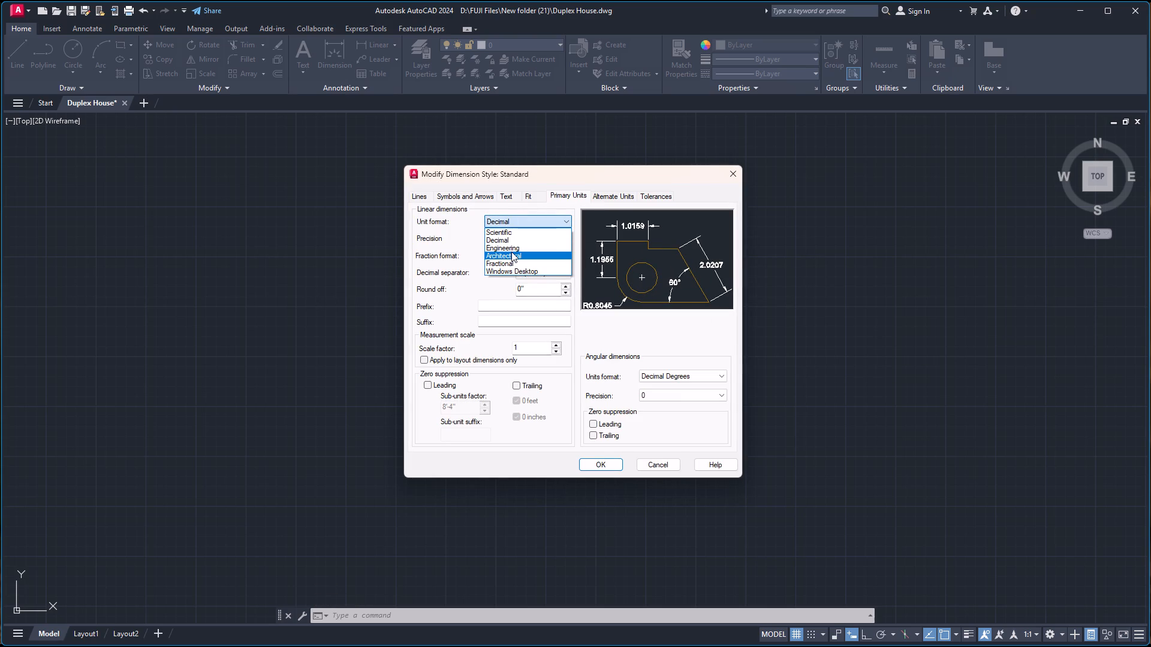
left_click(511, 252)
left_click(519, 238)
left_click(508, 258)
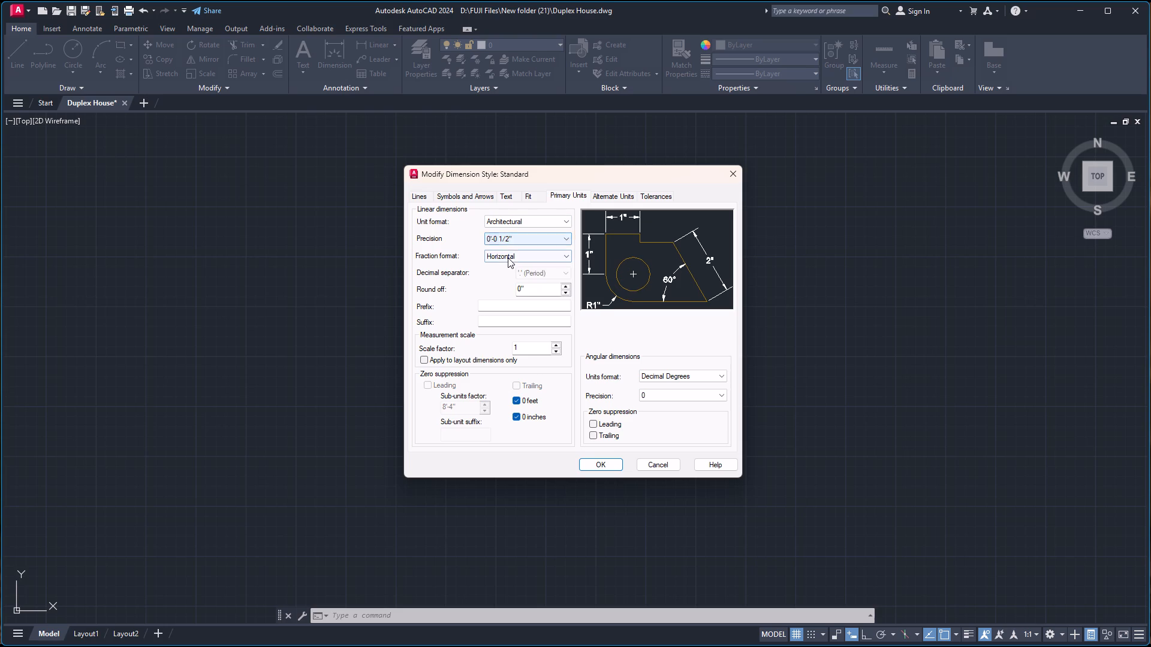
Suppress both extension lines, Ext line 1 and Ext line 2, in the Standard dimension style.
left_click(422, 194)
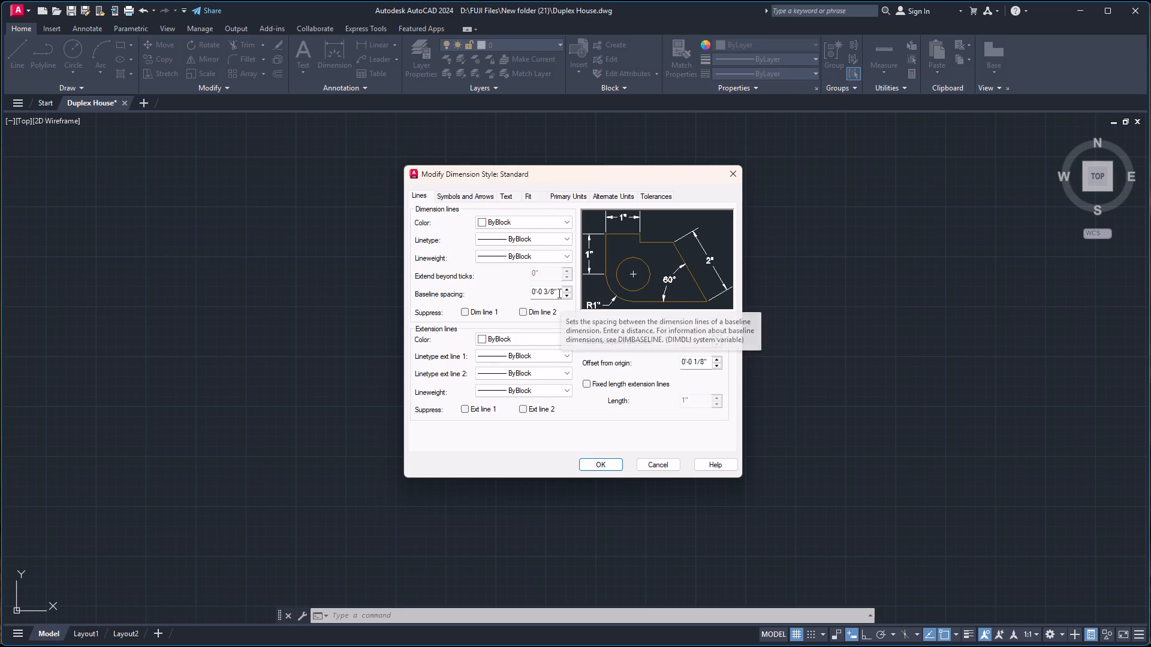
left_click(477, 405)
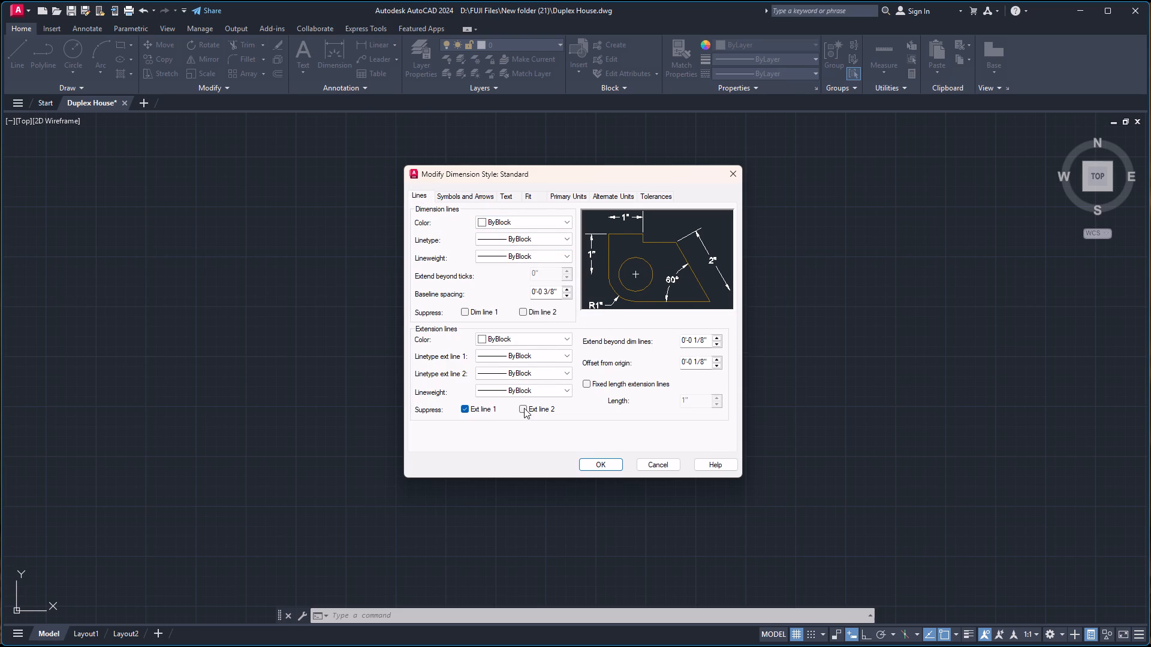
left_click(524, 408)
Set the dimension style's first and second arrowheads to Architectural tick with an arrow size of 5".
left_click(462, 191)
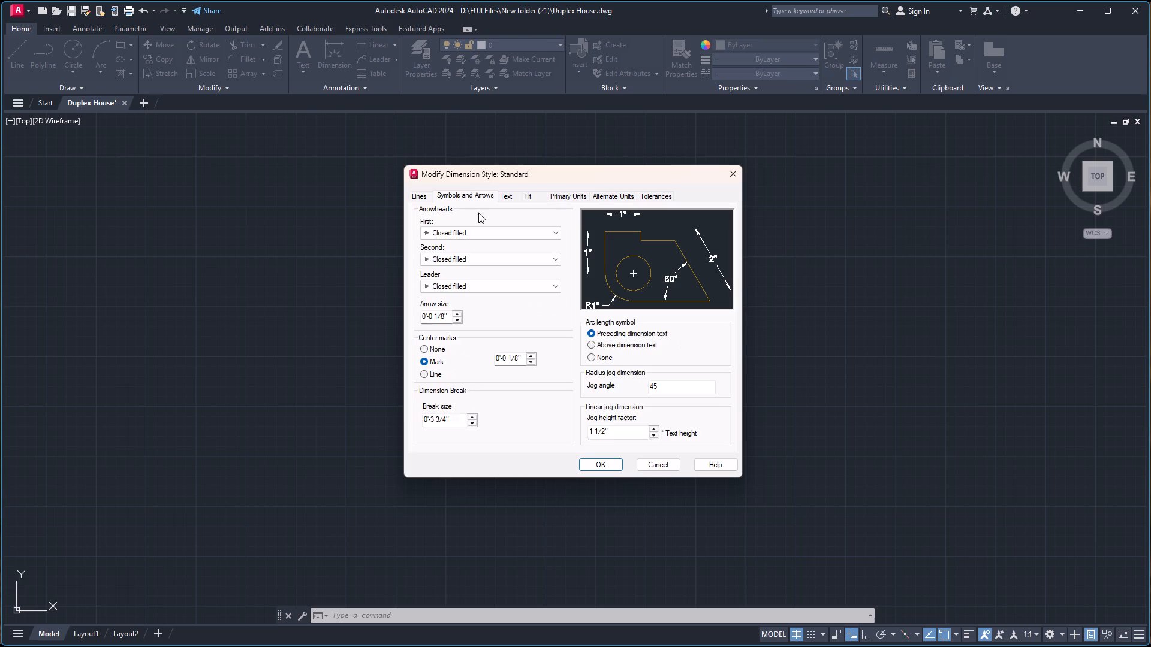
left_click(486, 233)
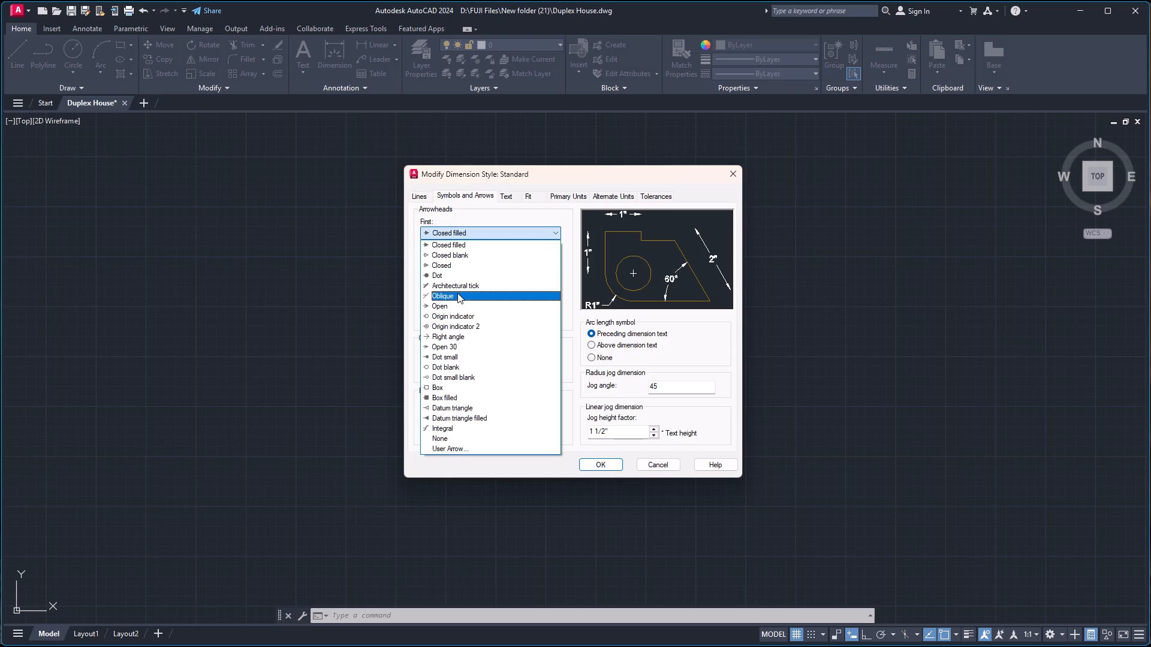
left_click(460, 291)
left_click_drag(450, 316, 448, 317)
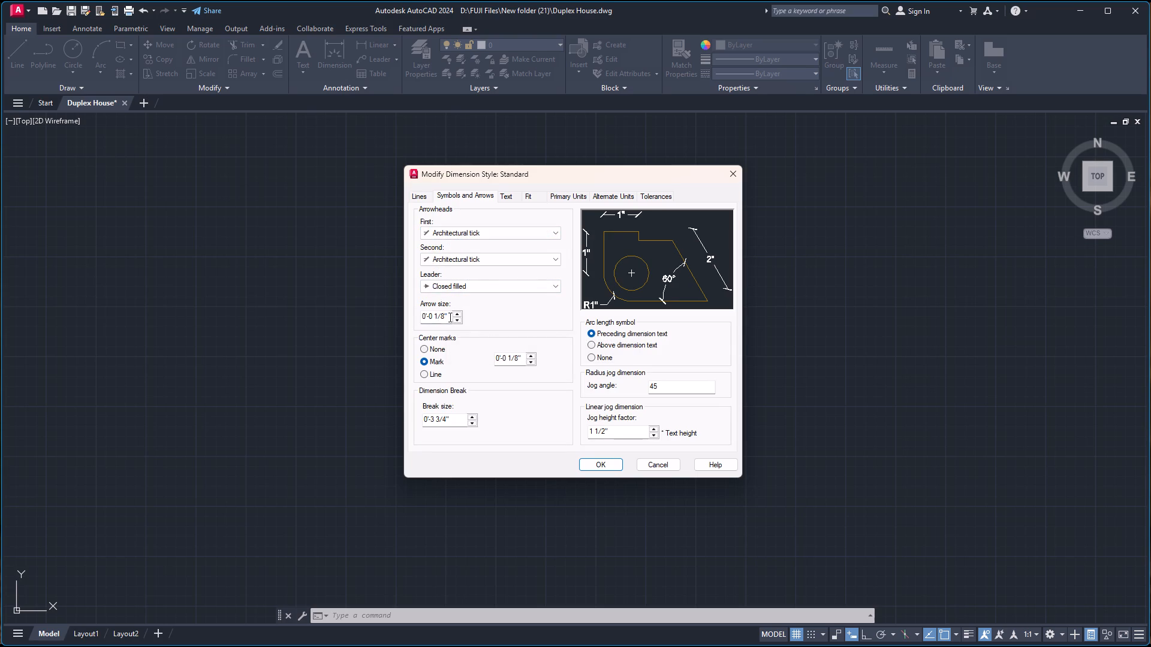
left_click_drag(448, 317, 314, 352)
key("5")
key("Return")
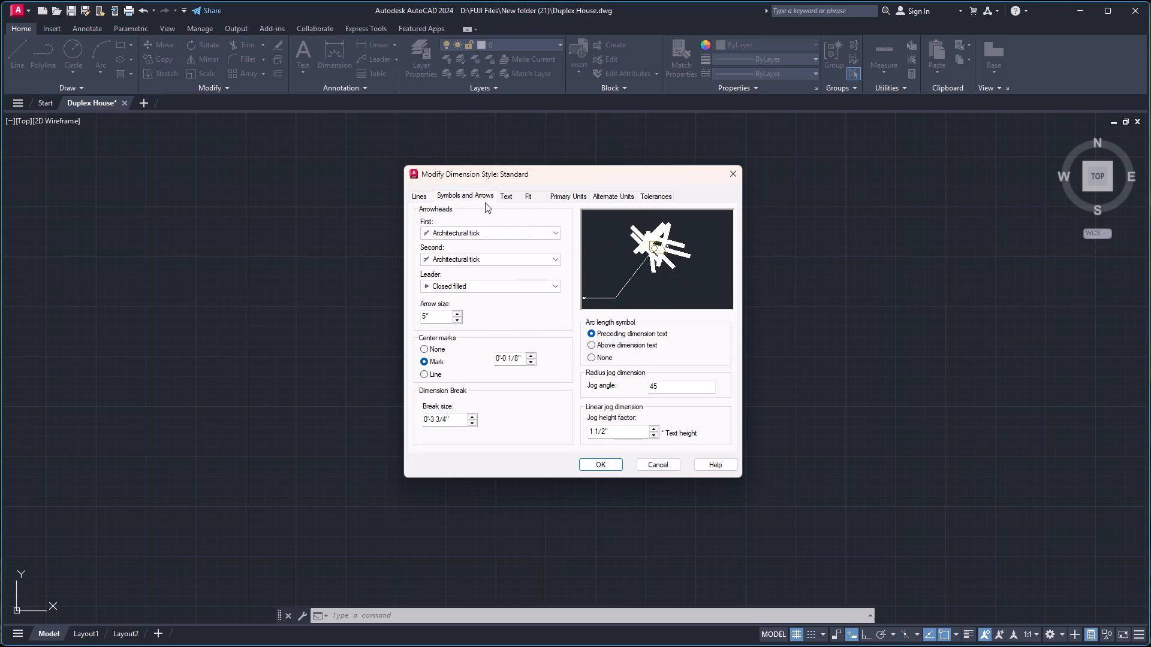
Set the dimension text height to 8", its vertical placement to Above, and its alignment to Aligned with dimension line.
left_click(509, 192)
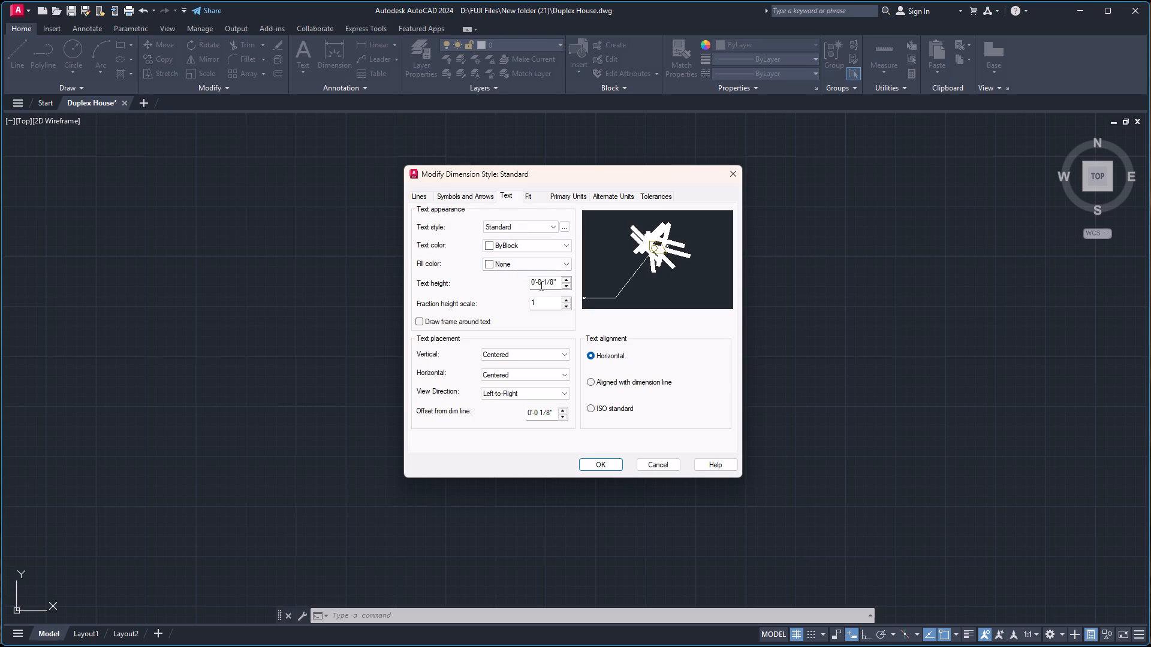
left_click_drag(558, 282, 241, 361)
key("8")
key("Return")
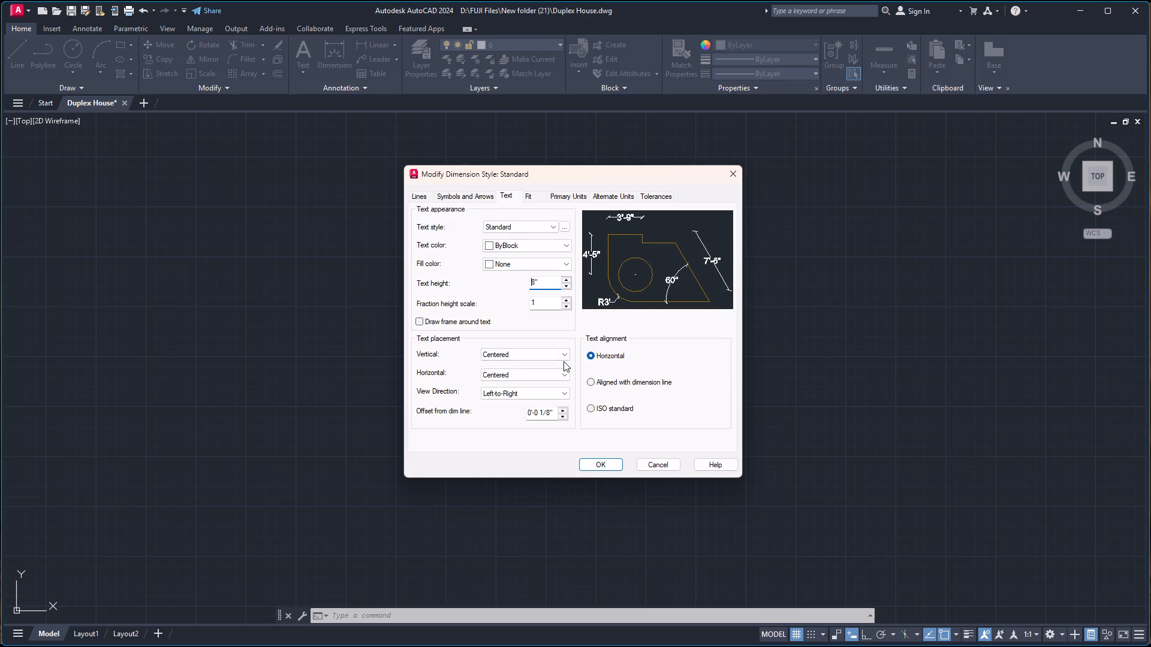
left_click(563, 359)
left_click(516, 373)
left_click(598, 380)
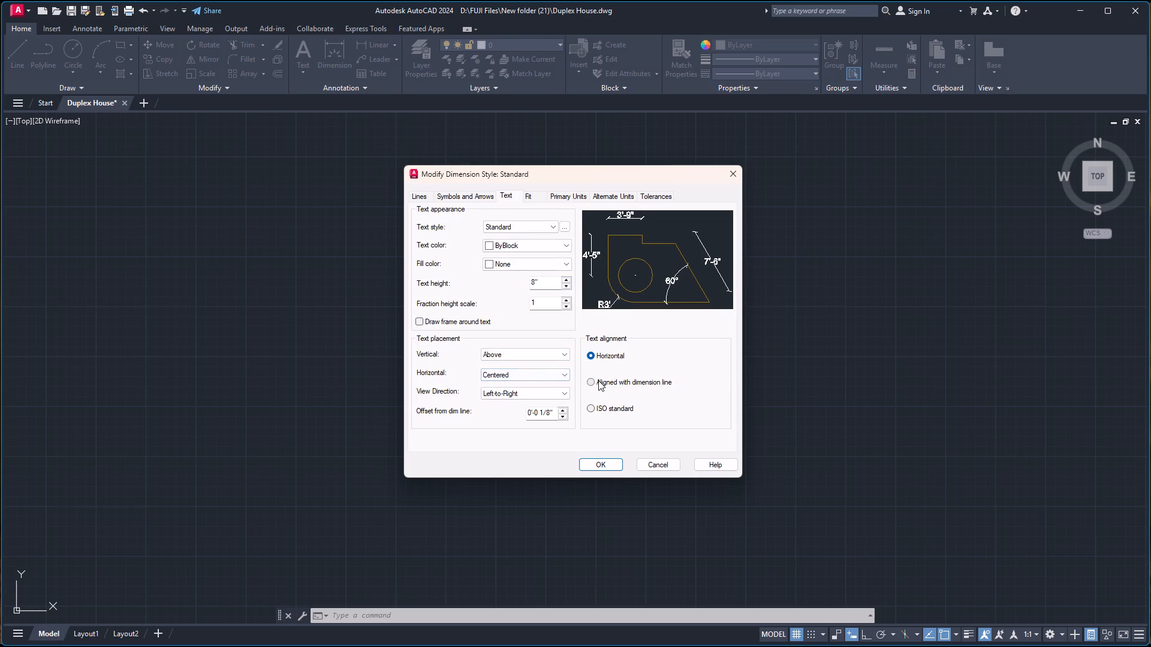
Accept the dimension style modifications and set Standard as the current dimension style.
left_click(532, 195)
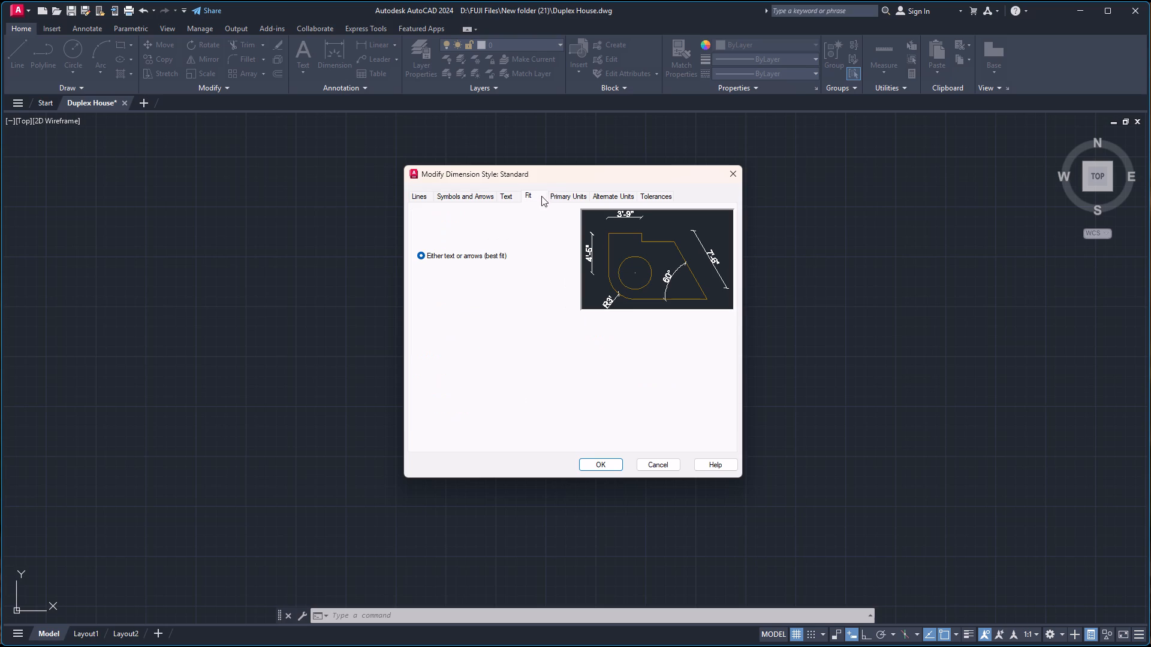
left_click(555, 195)
left_click(605, 193)
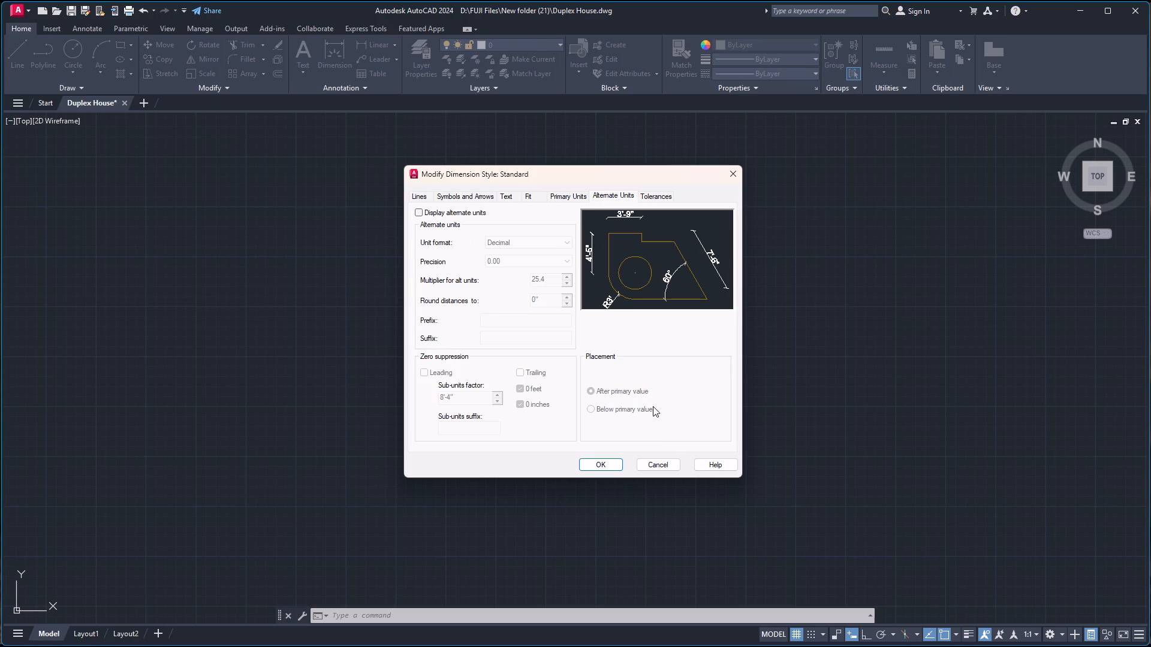
left_click(595, 467)
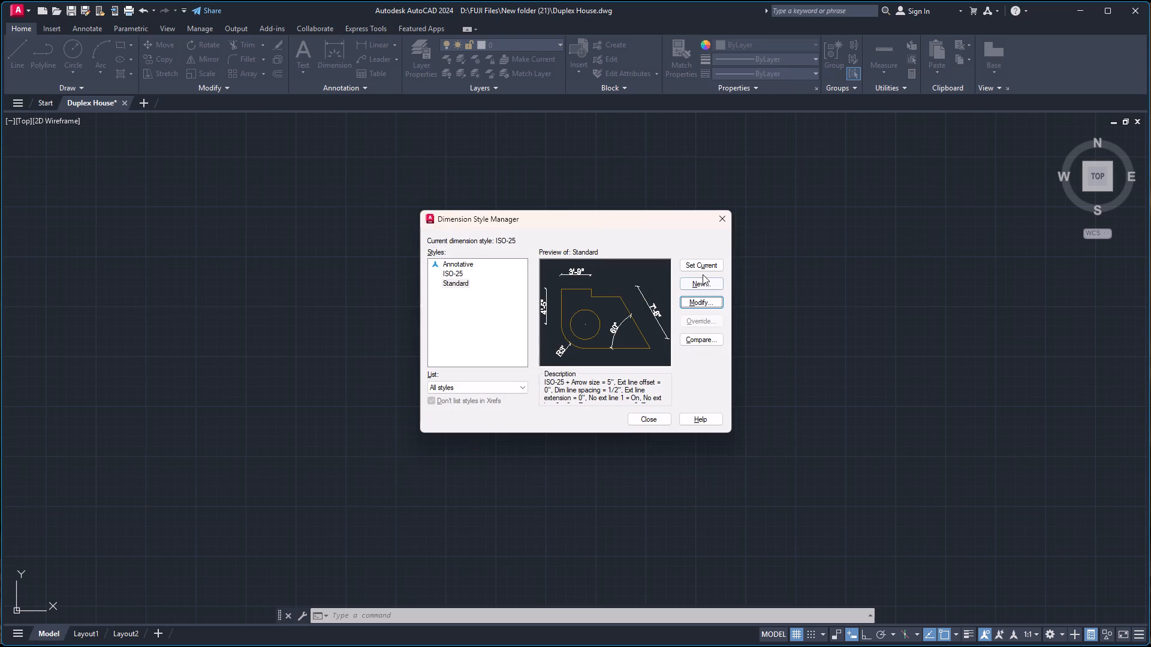
left_click(707, 267)
left_click(650, 415)
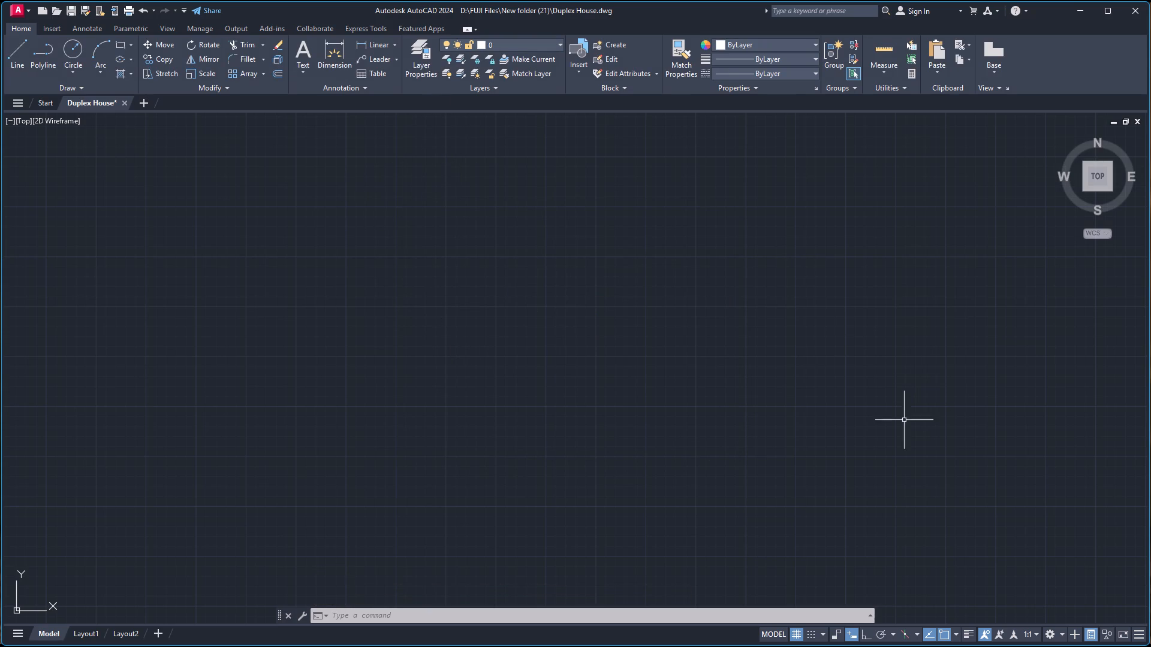
Create a new layer named WALL, make it current, and set the layer manager to auto-hide.
scroll(425, 252, "up", 2)
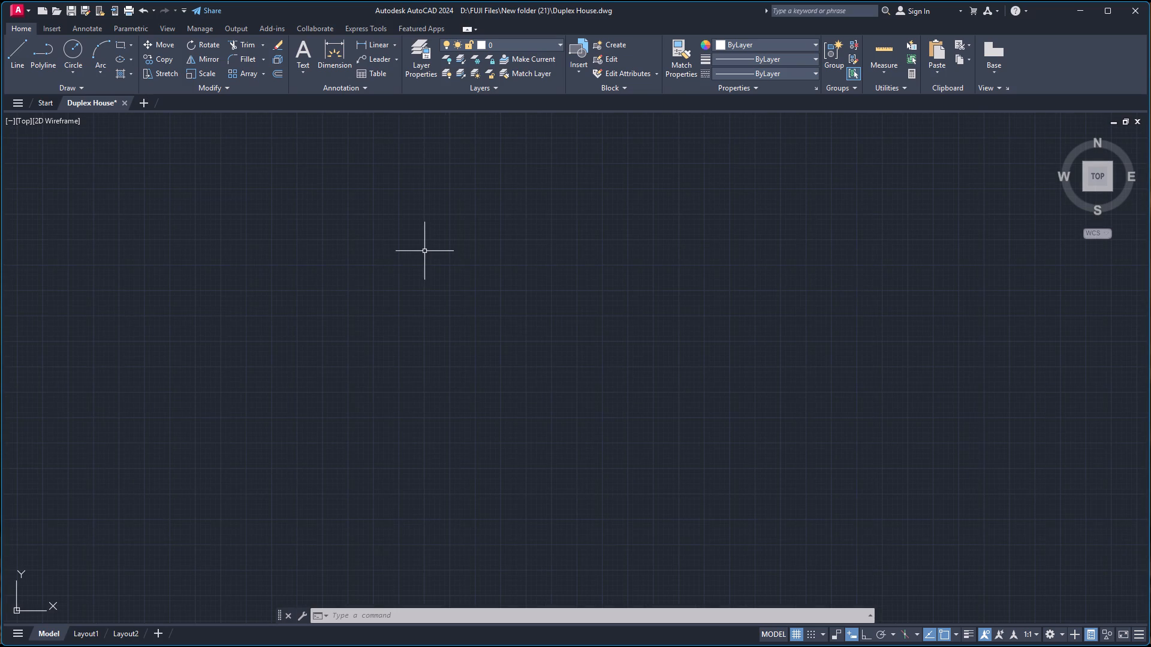
scroll(423, 251, "up", 1)
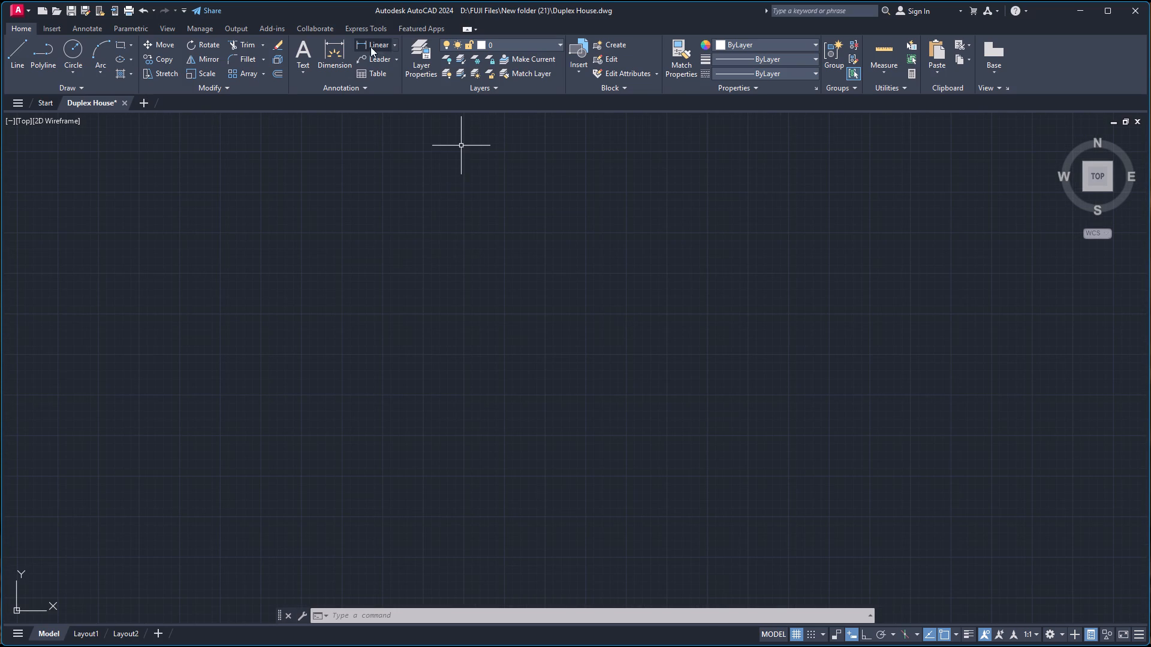
left_click(422, 60)
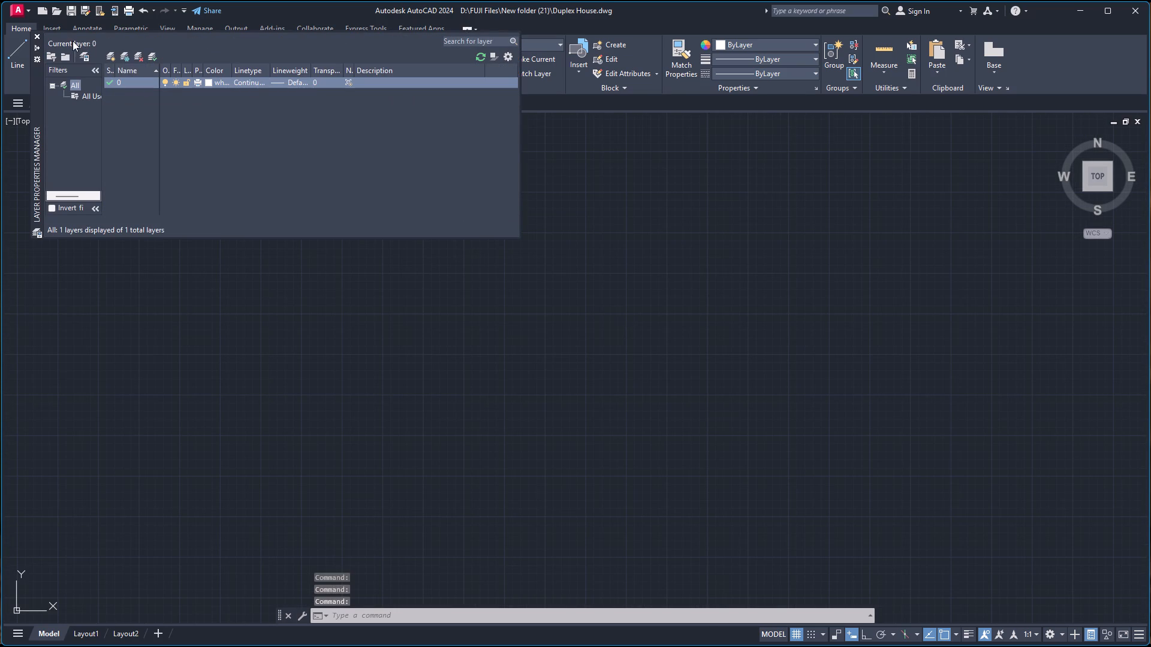
left_click(111, 56)
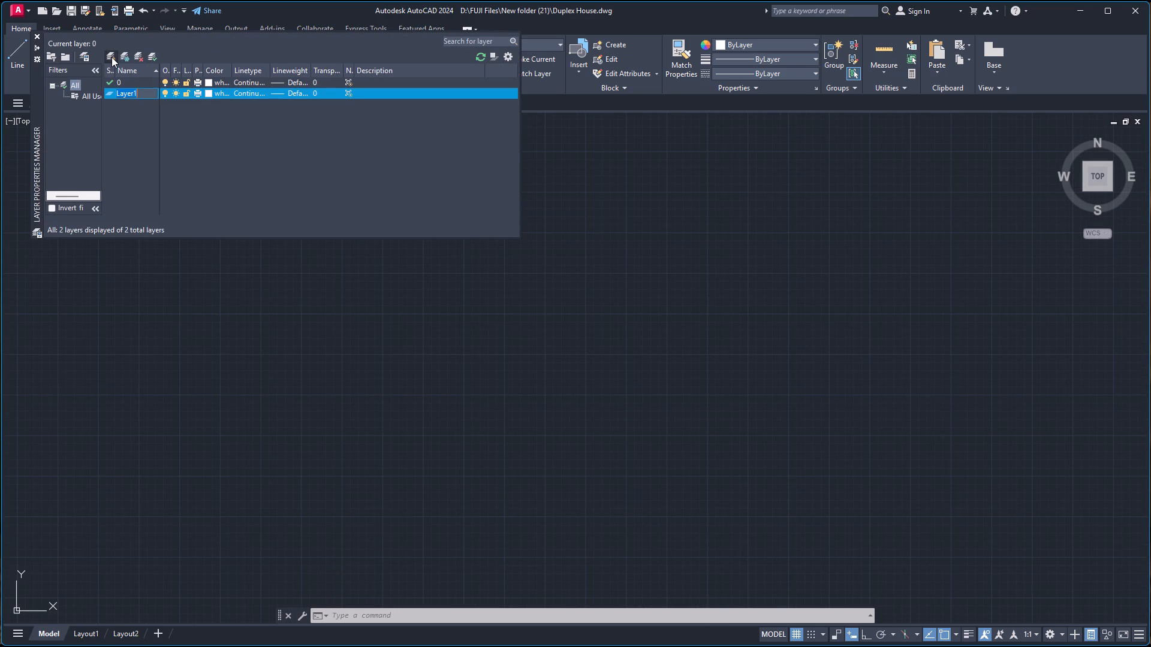
type("WALL")
key("Return")
double_click(146, 97)
left_click(36, 44)
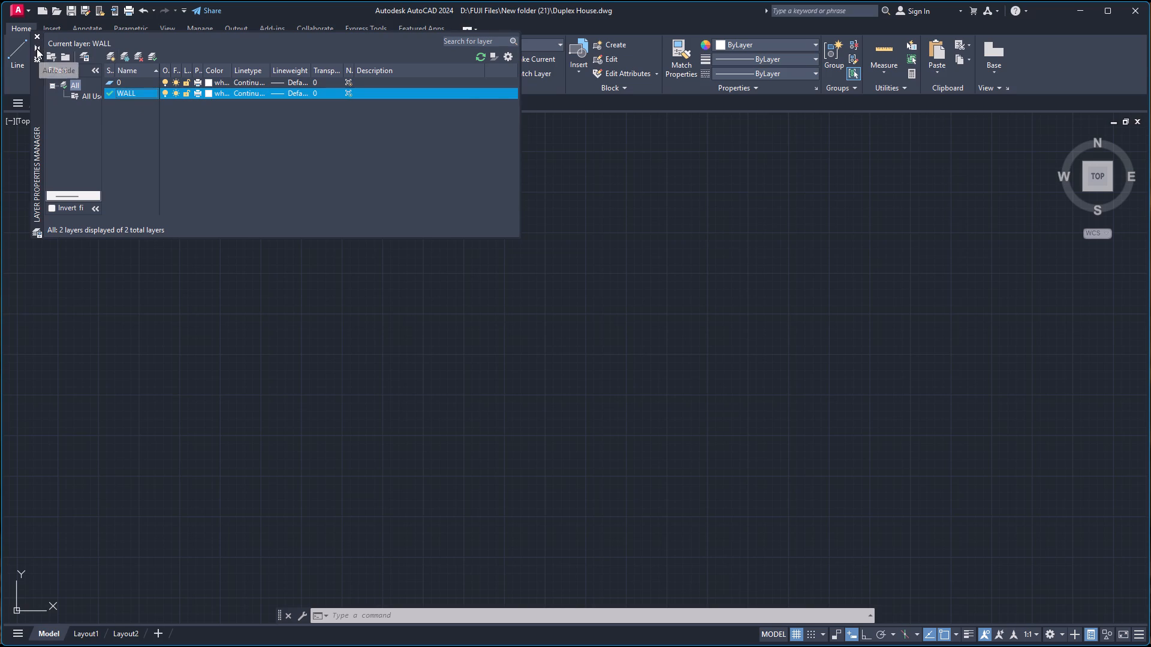
left_click(37, 49)
With Ortho on, draw a 20' horizontal line to the right, continued by a 40' vertical line straight down.
key("l")
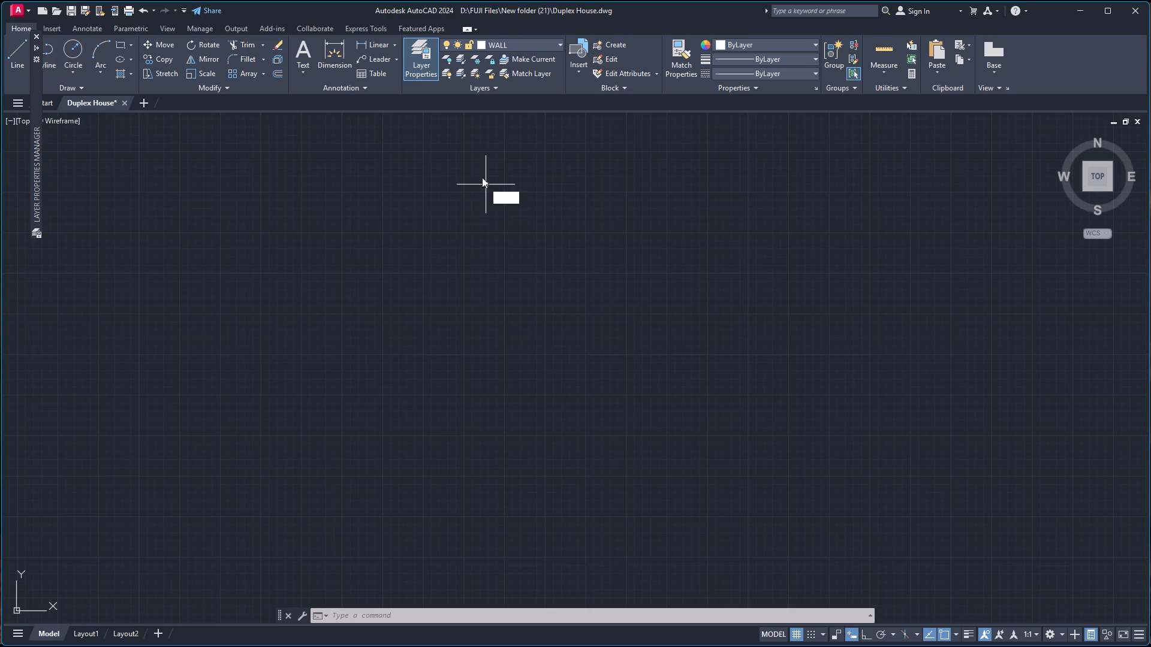
key("Return")
left_click(348, 219)
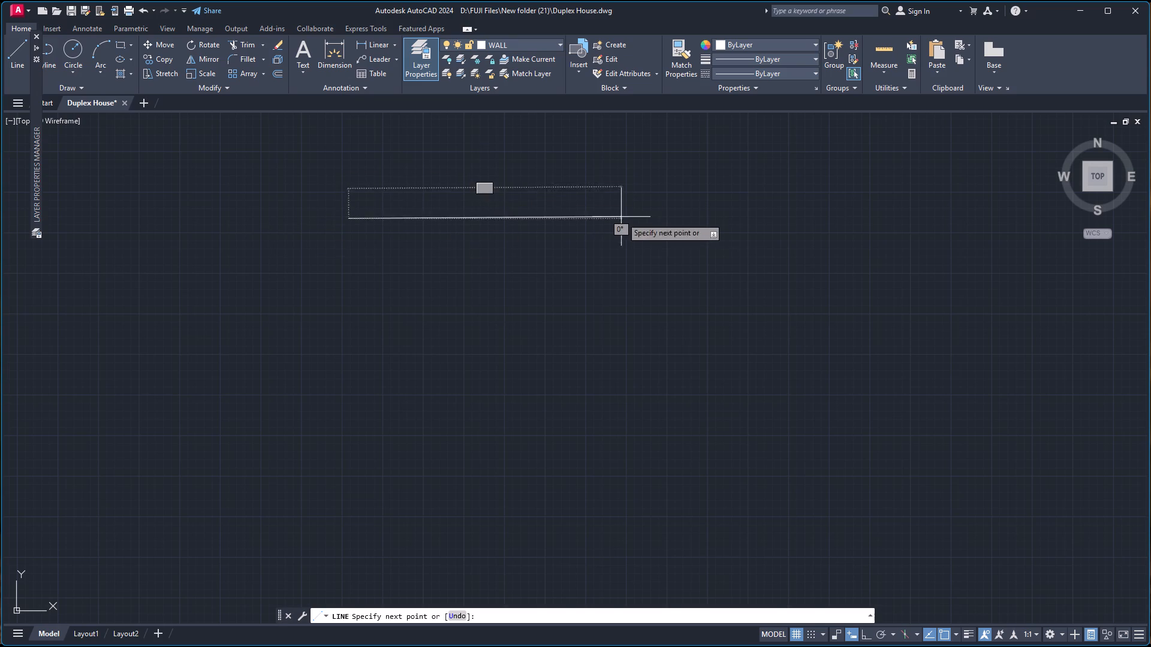
key("F8")
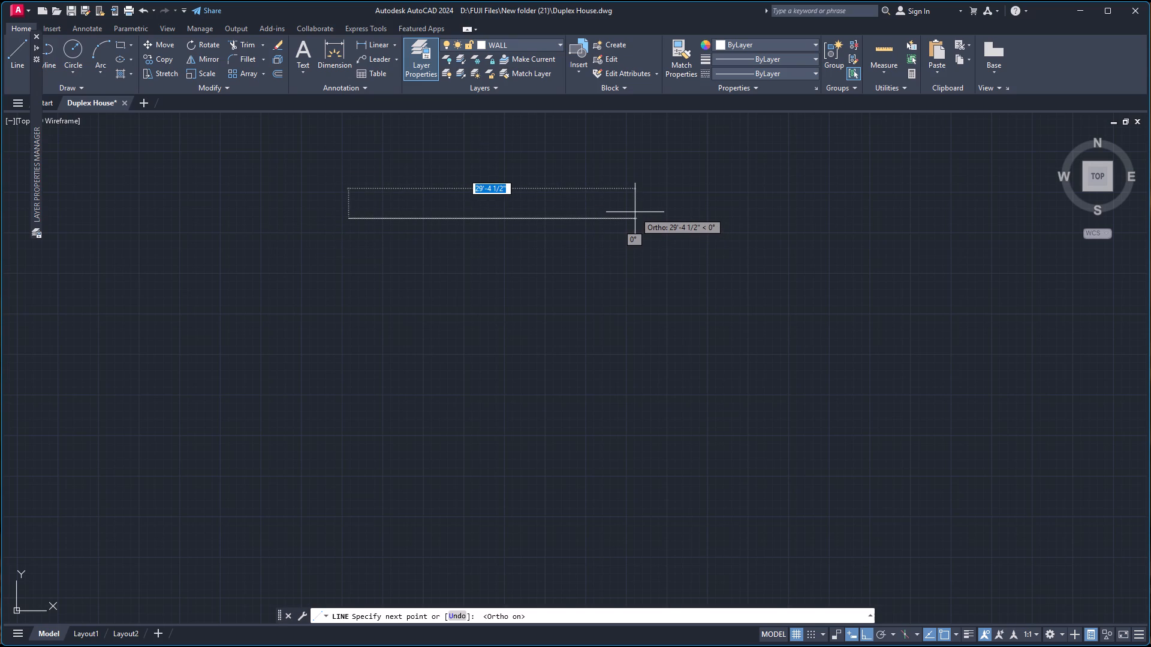
type("20'")
key("Return")
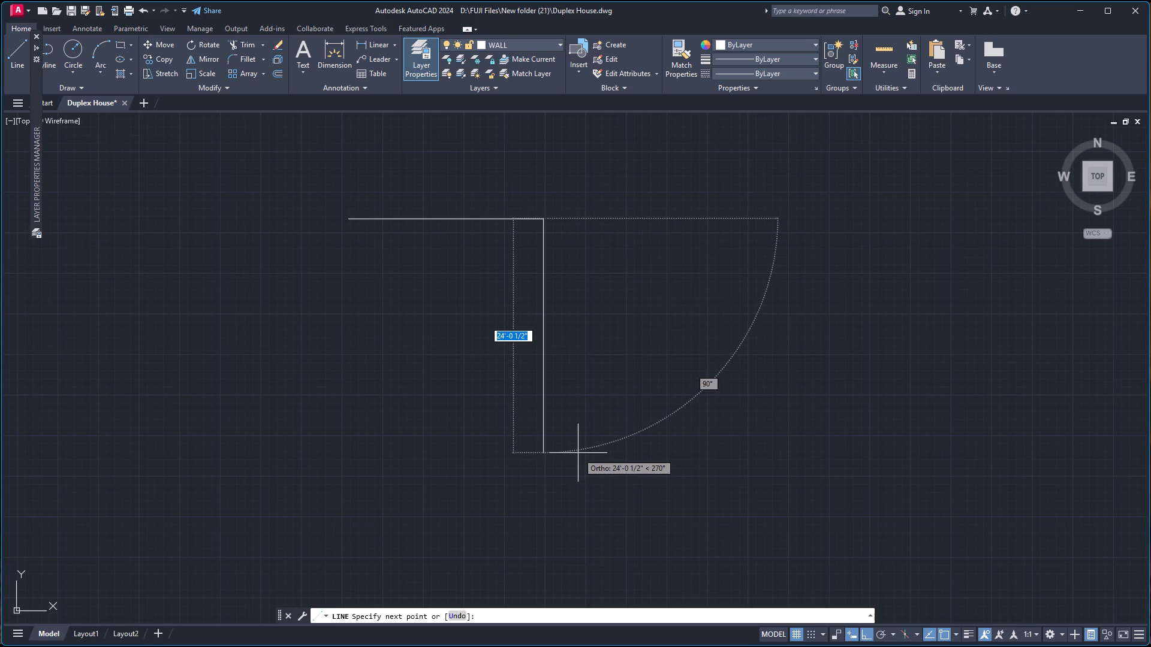
type("40'")
key("Return")
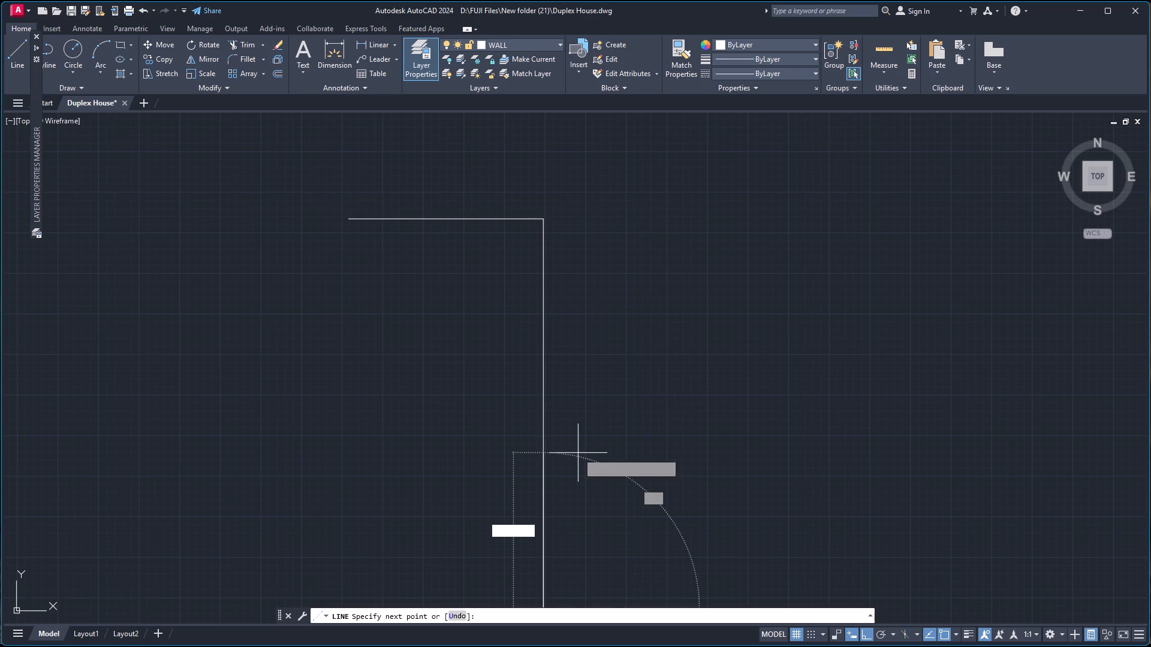
scroll(577, 456, "down", 3)
scroll(574, 504, "up", 3)
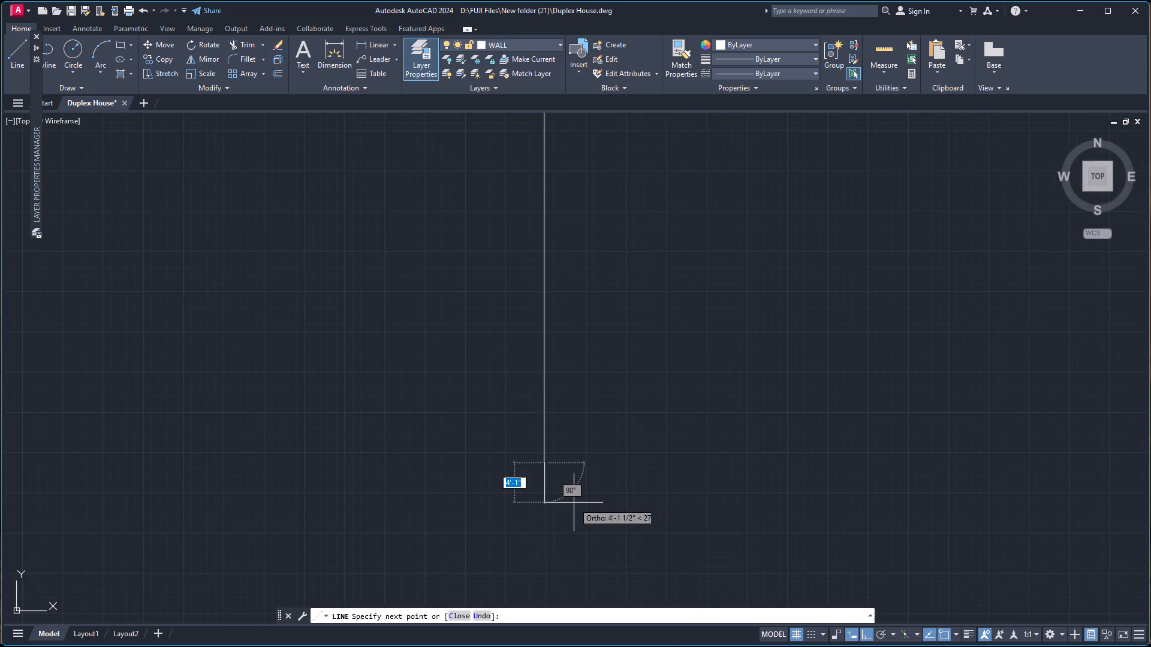
key("space")
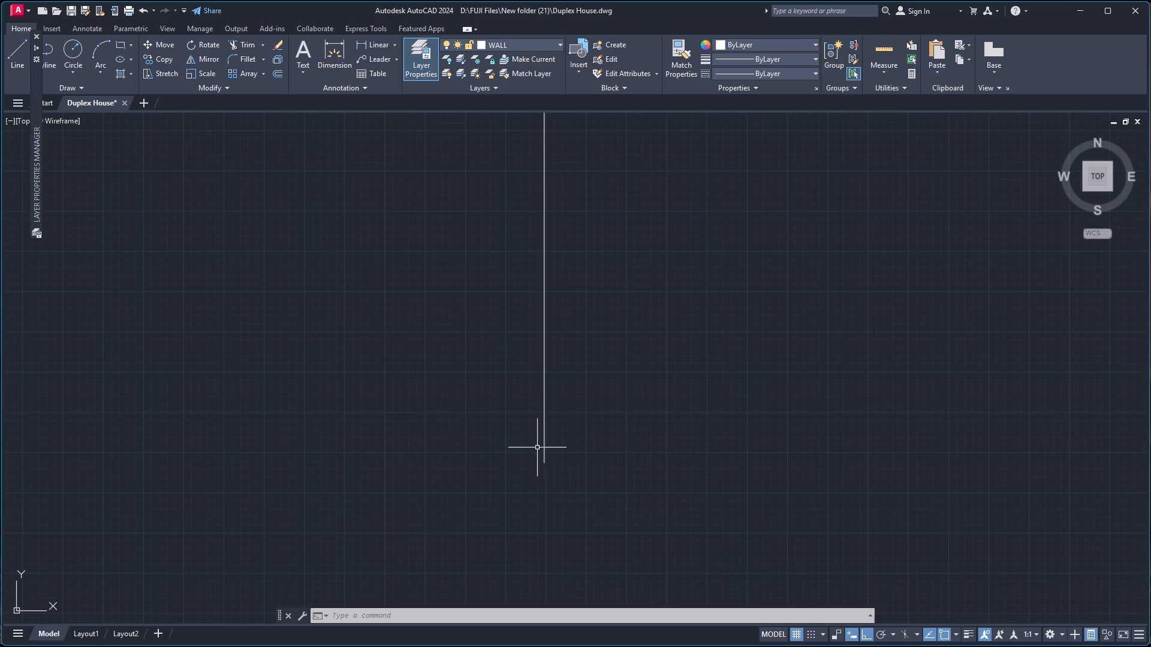
Draw a 40' vertical line straight down from the left end of the 20' top line.
scroll(466, 437, "down", 4)
scroll(465, 321, "up", 4)
key("space")
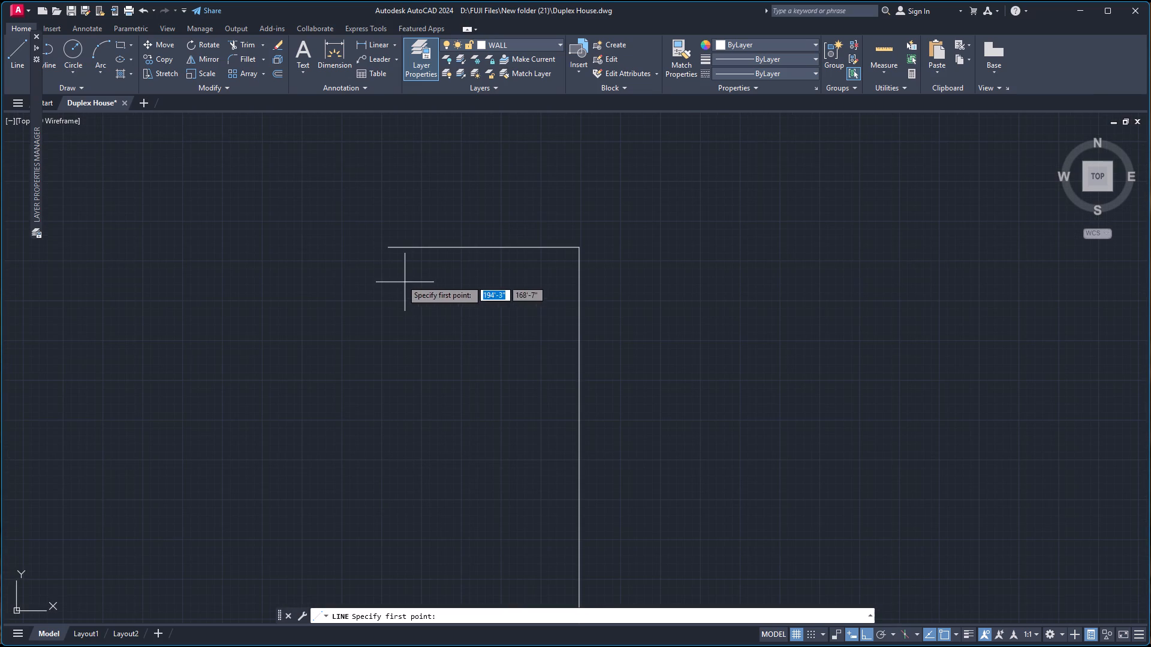
left_click(386, 250)
scroll(394, 445, "down", 4)
scroll(389, 471, "up", 2)
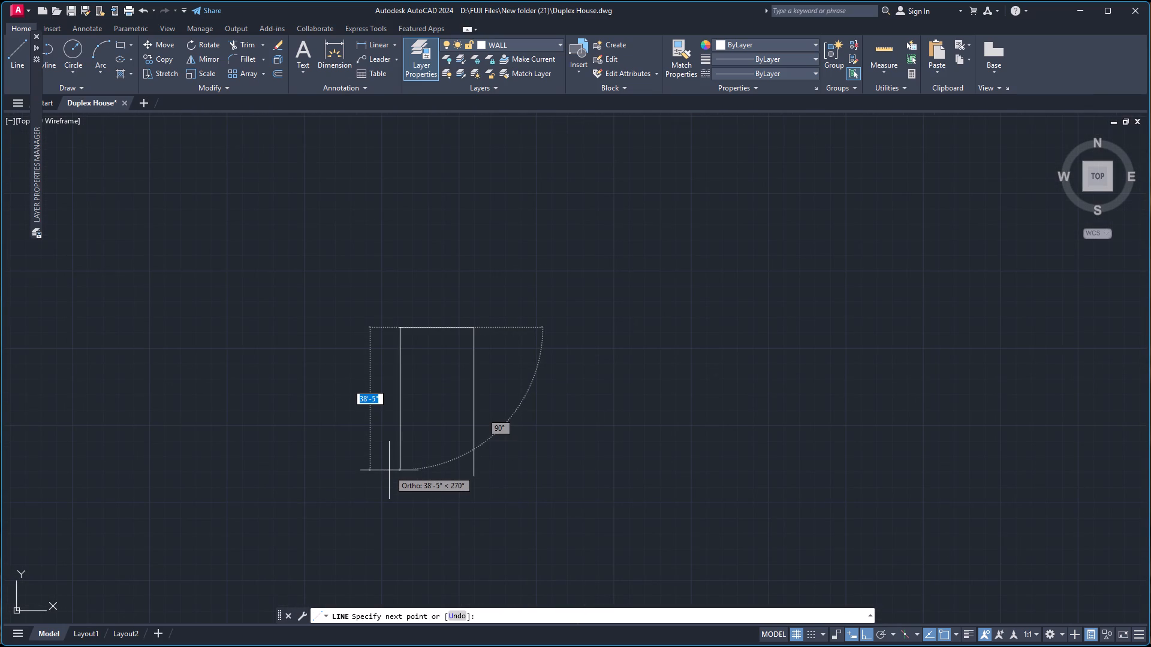
type("40'")
key("Return")
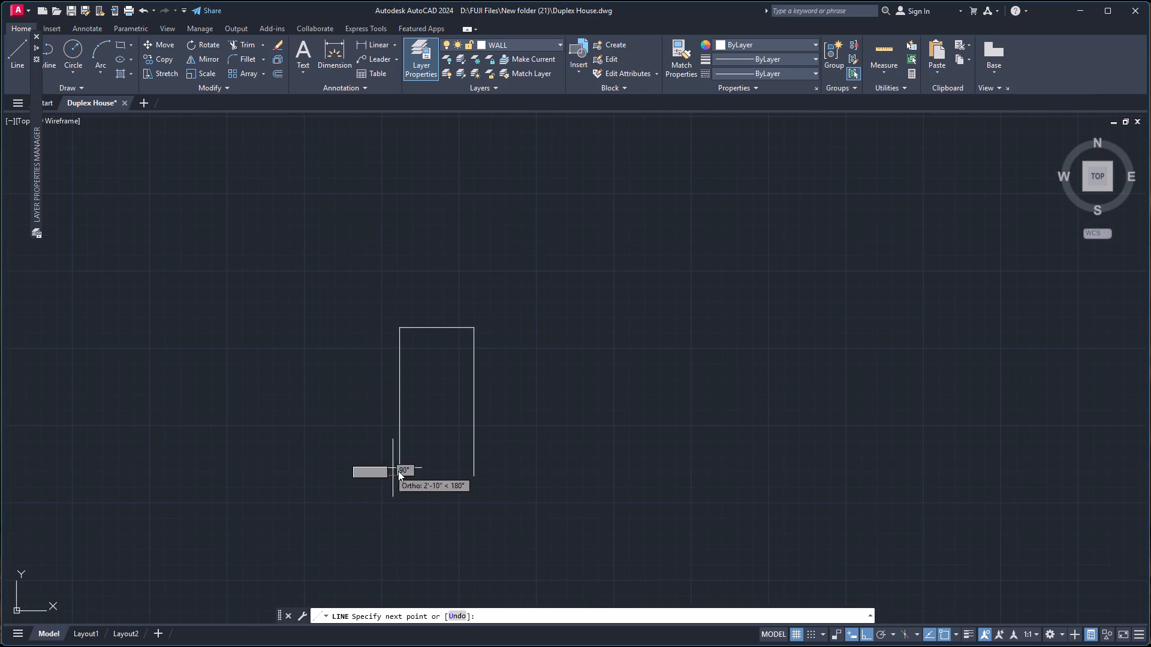
key("Escape")
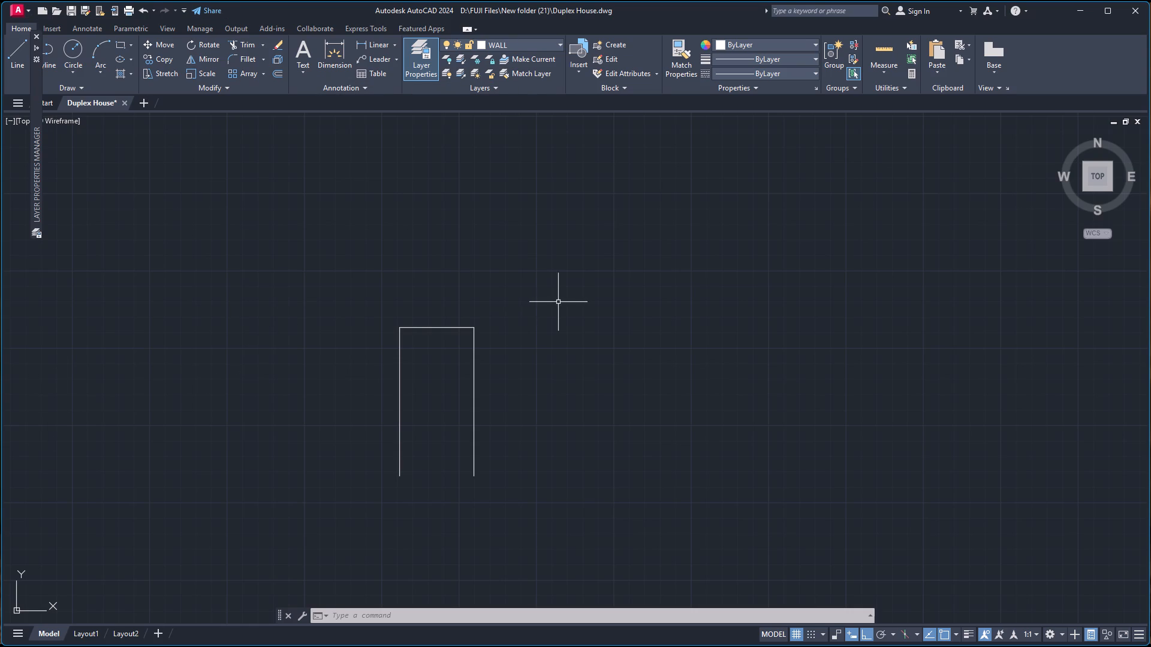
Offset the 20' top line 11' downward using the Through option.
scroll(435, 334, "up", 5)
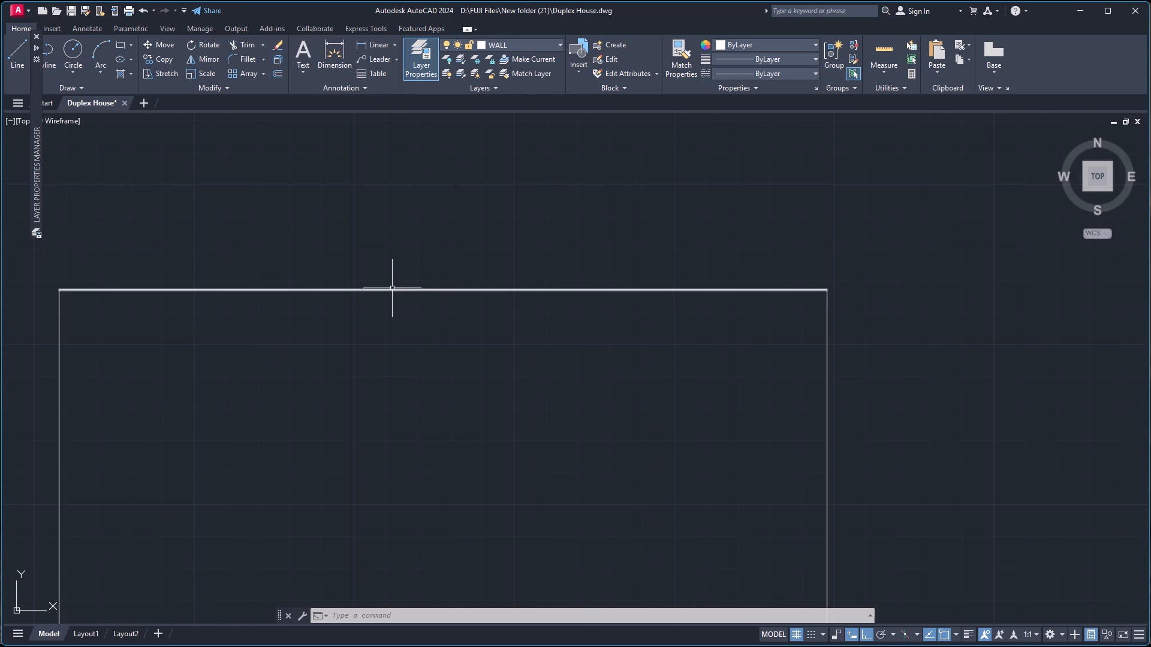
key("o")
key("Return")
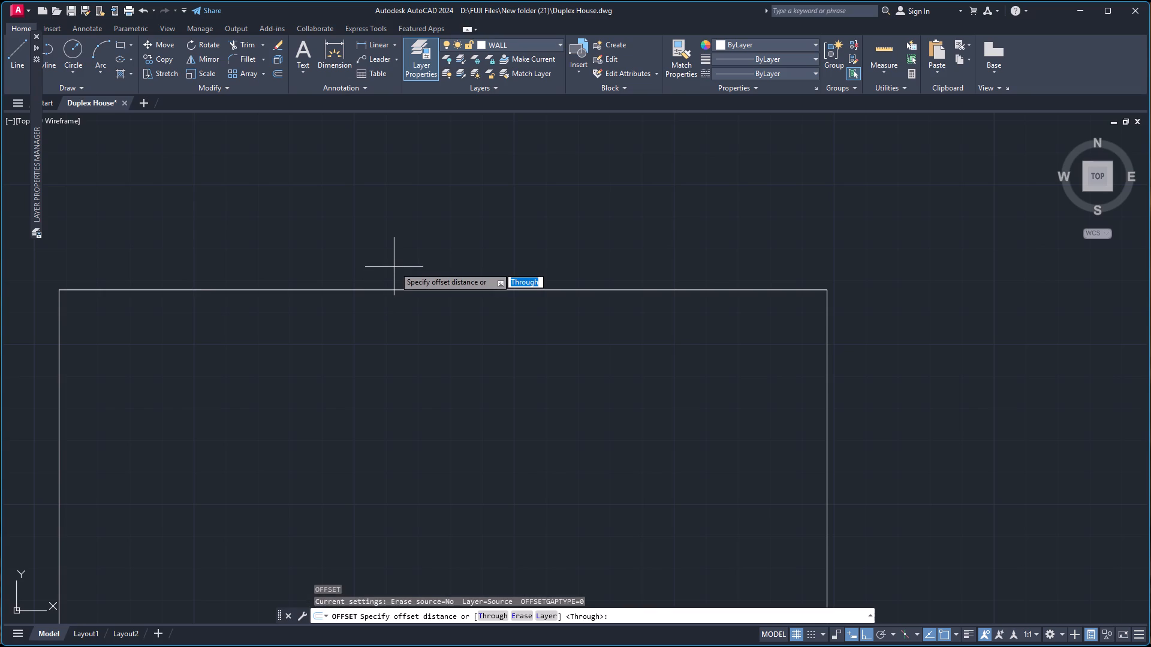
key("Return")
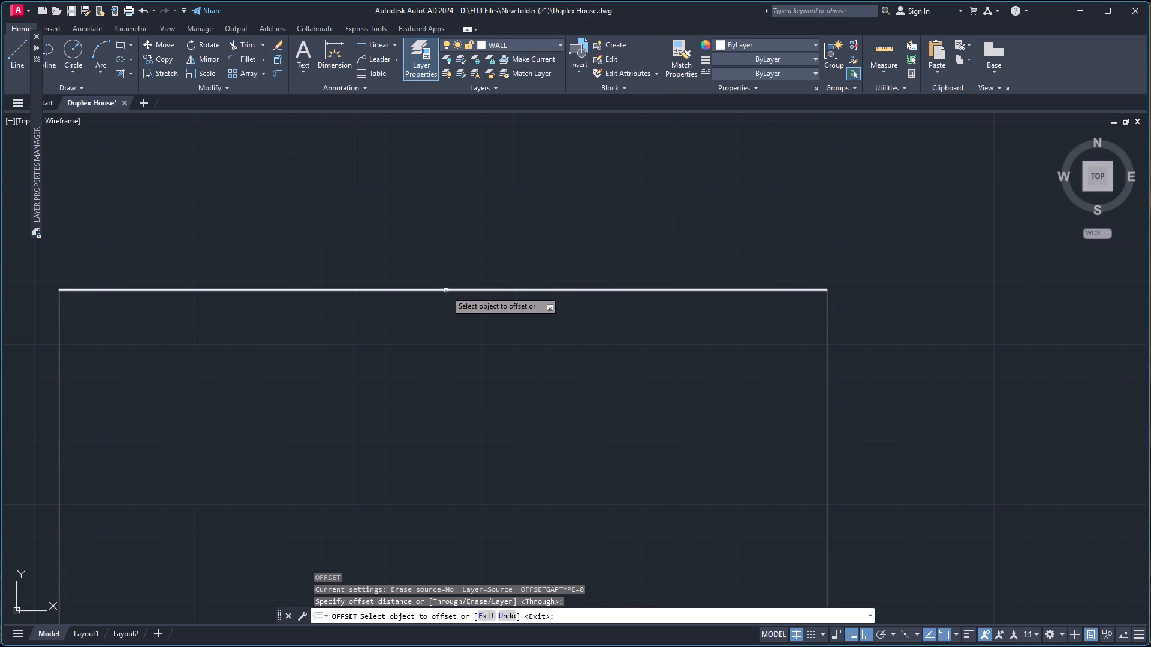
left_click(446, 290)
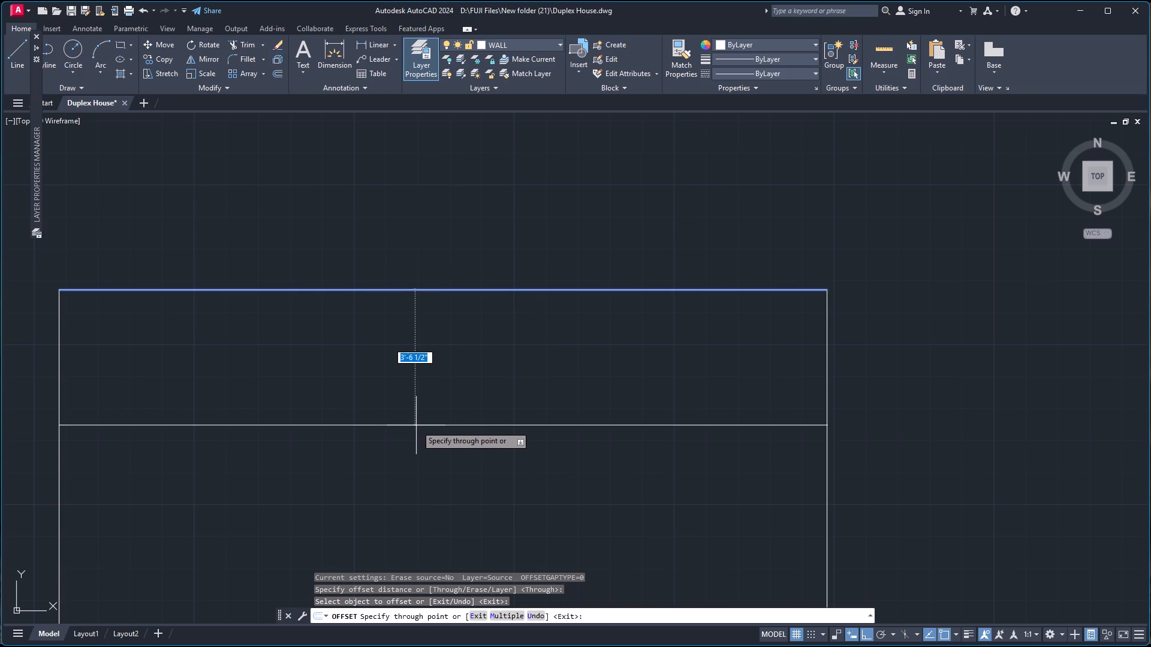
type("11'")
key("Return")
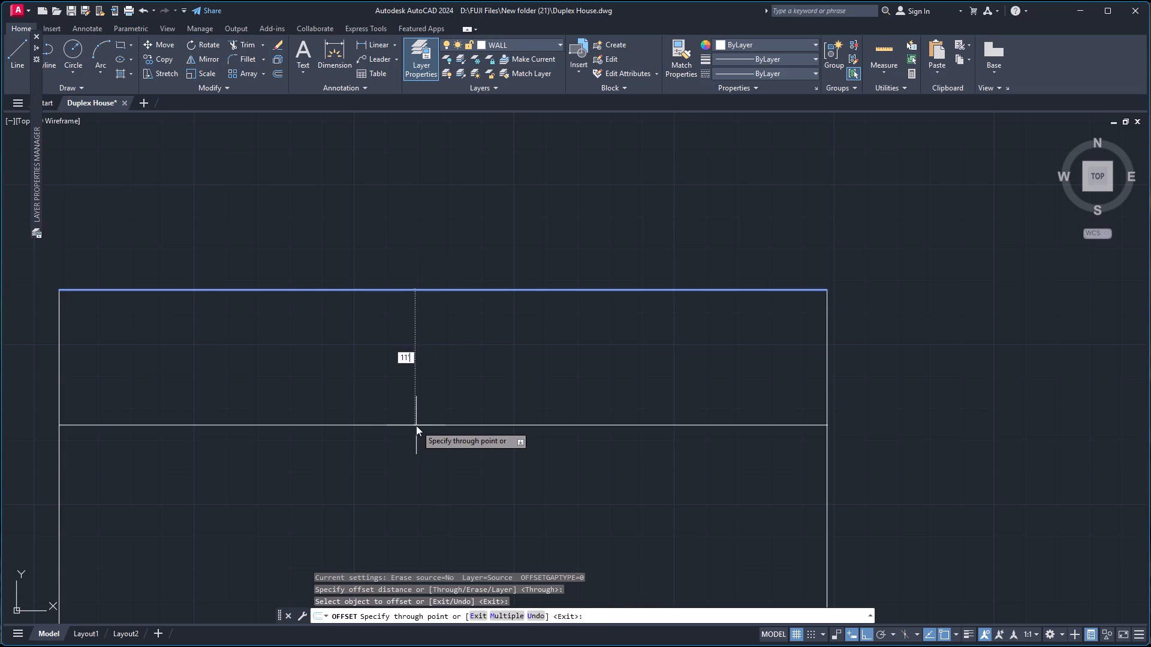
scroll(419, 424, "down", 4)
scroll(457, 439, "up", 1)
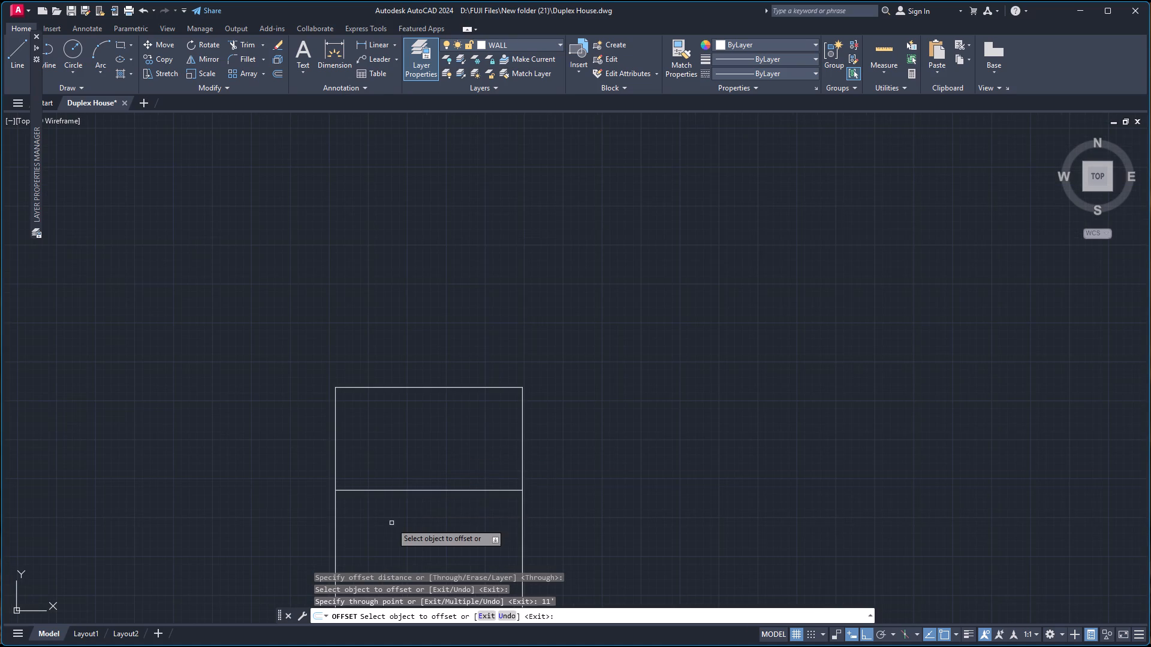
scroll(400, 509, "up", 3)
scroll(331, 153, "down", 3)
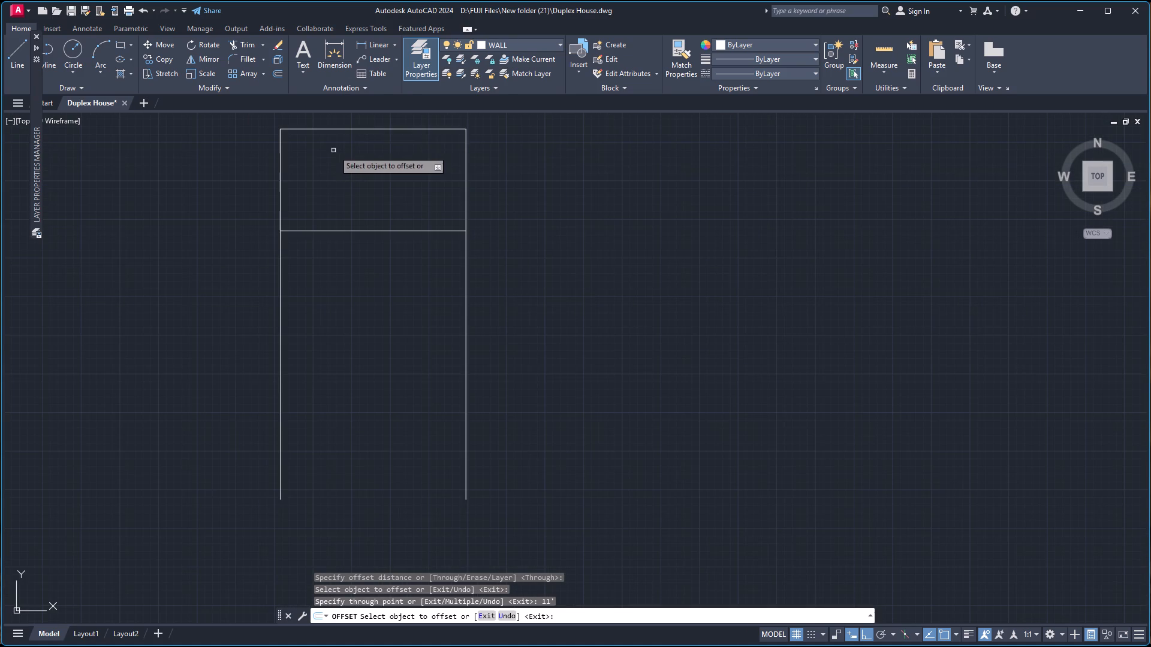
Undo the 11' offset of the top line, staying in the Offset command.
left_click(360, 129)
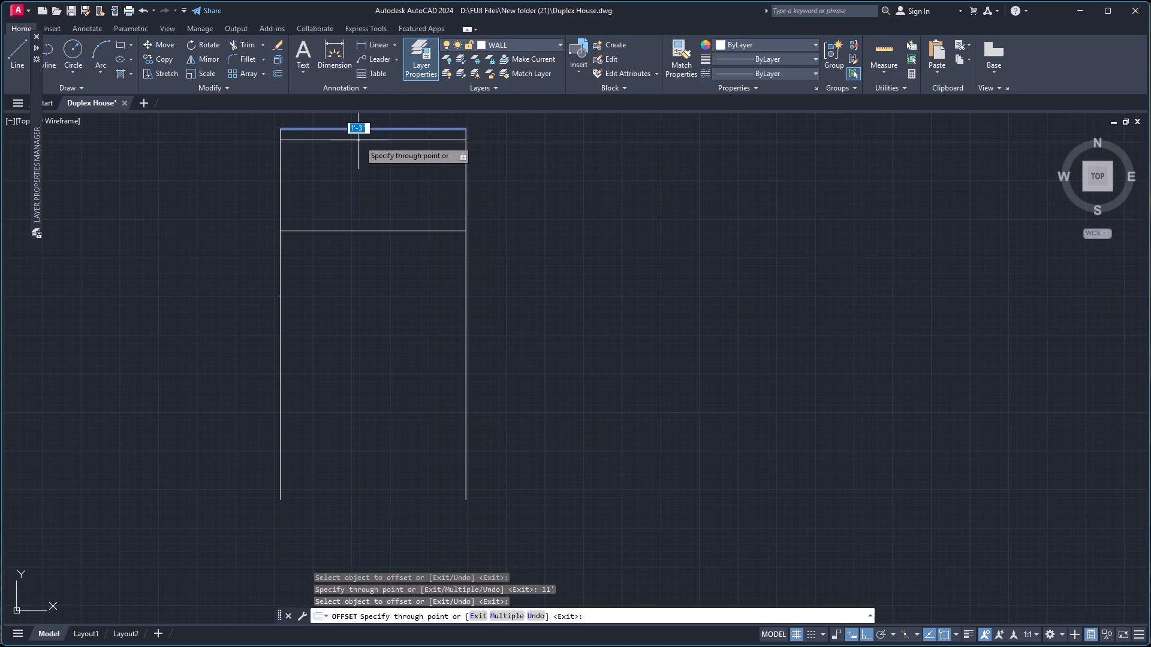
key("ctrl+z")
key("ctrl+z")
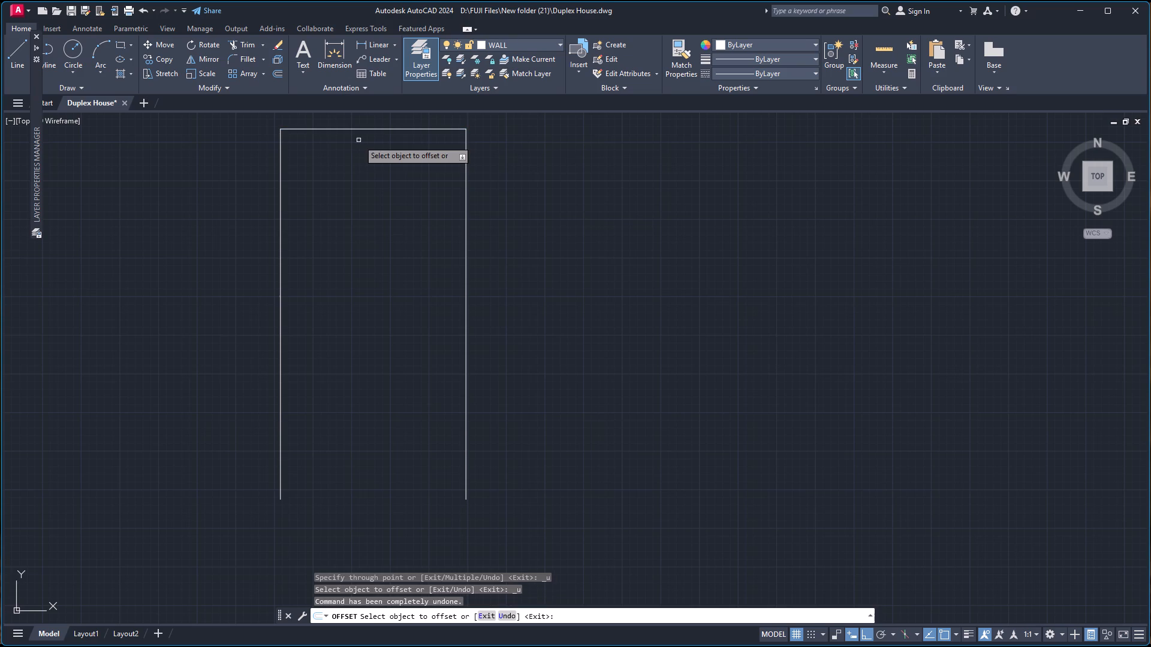
Offset the 20' top line 9" downward to form the top wall's thickness.
left_click(378, 128)
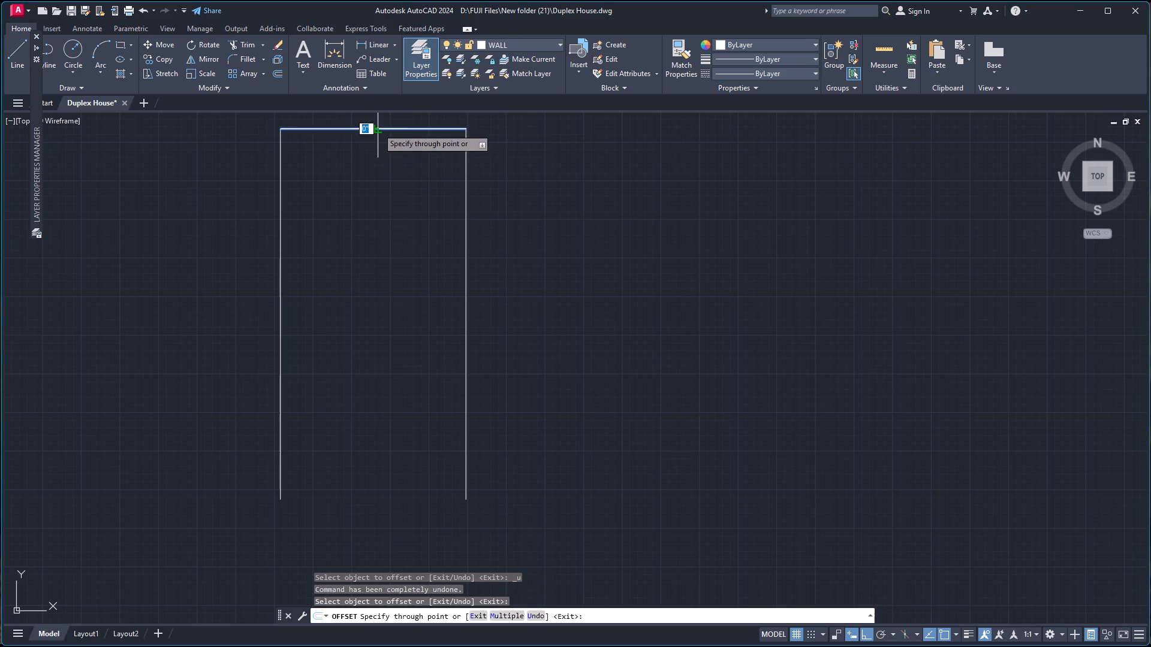
key("9")
key("Return")
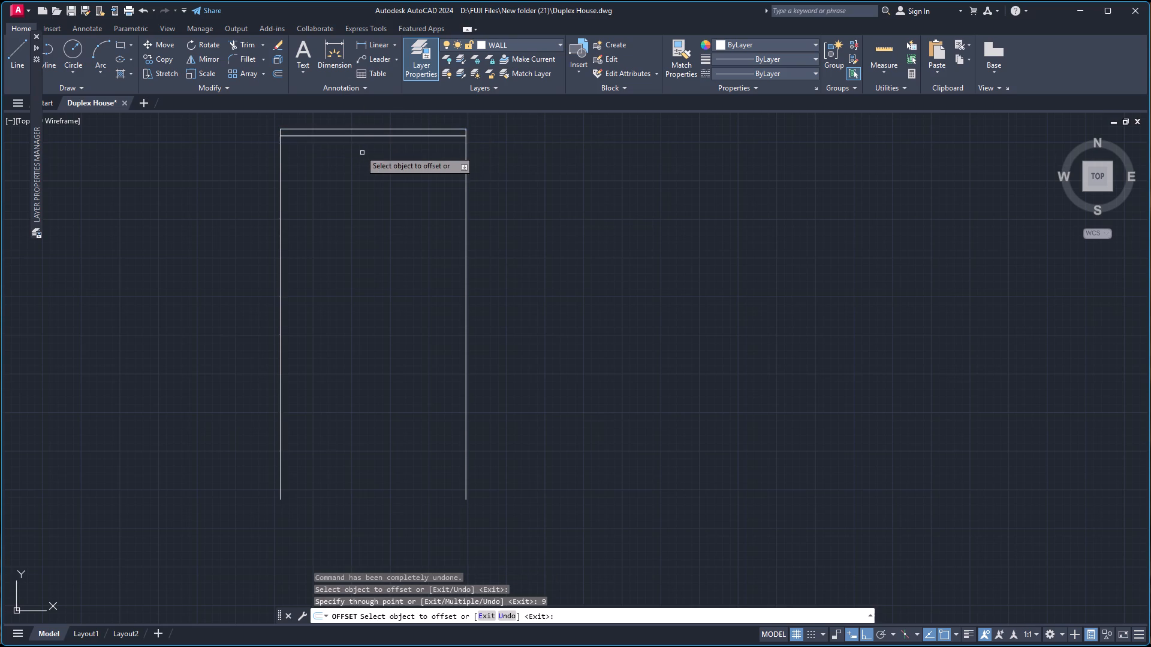
Offset the top wall's inner line 11' downward.
scroll(372, 126, "up", 3)
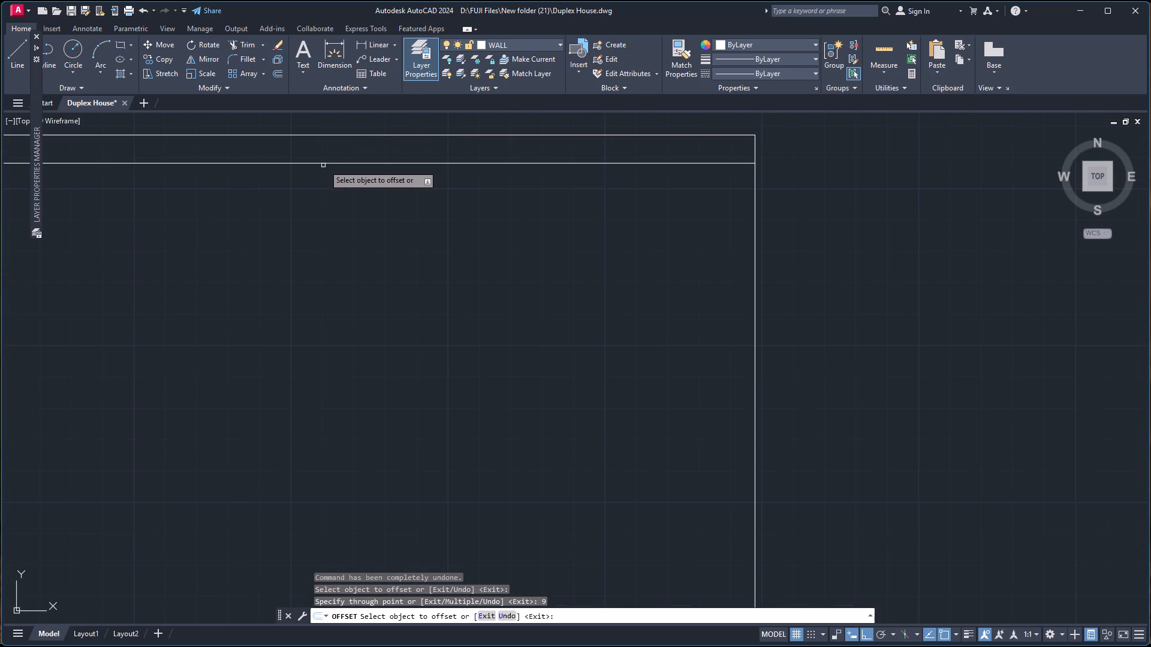
left_click(324, 164)
scroll(322, 287, "down", 3)
scroll(322, 287, "up", 1)
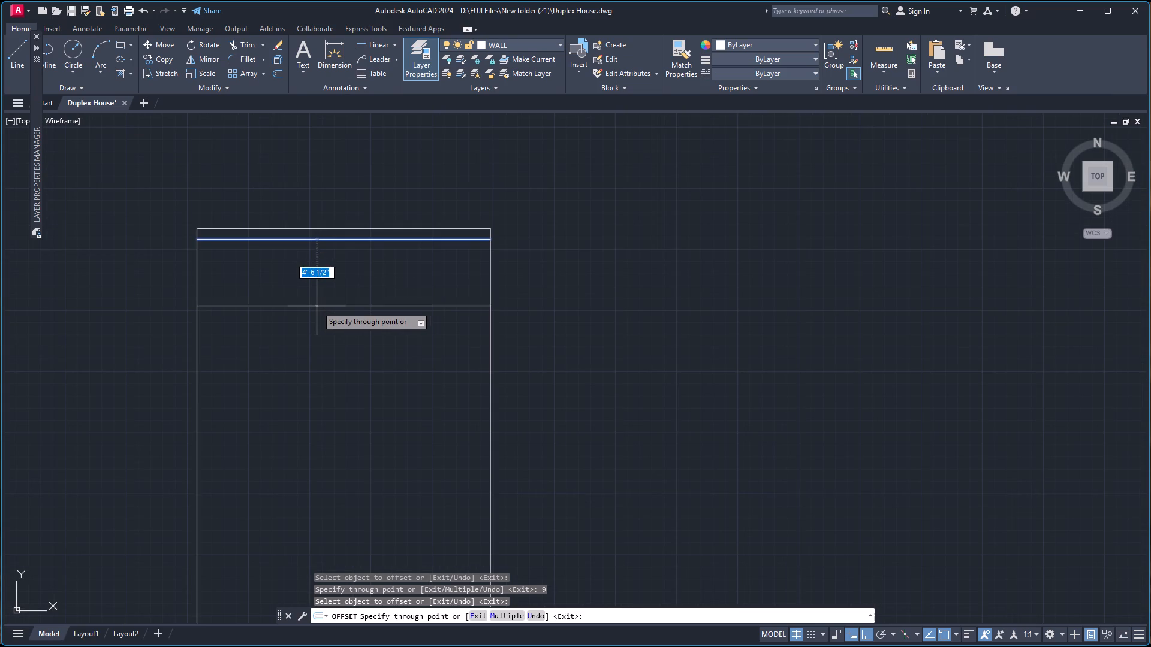
type("11'")
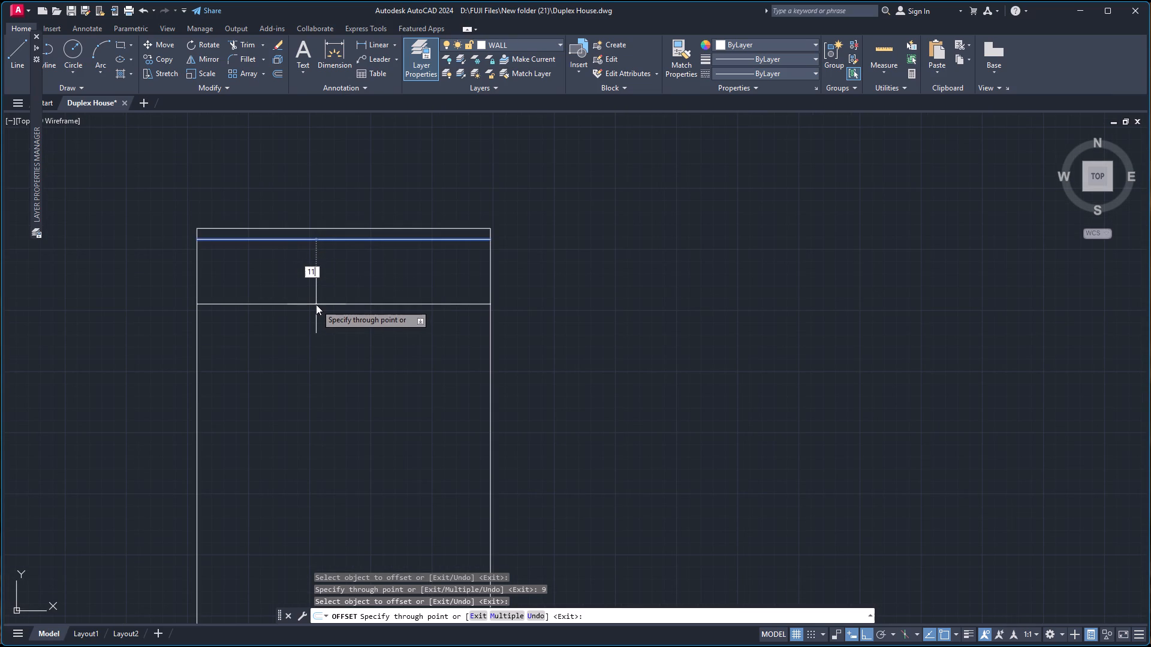
key("Return")
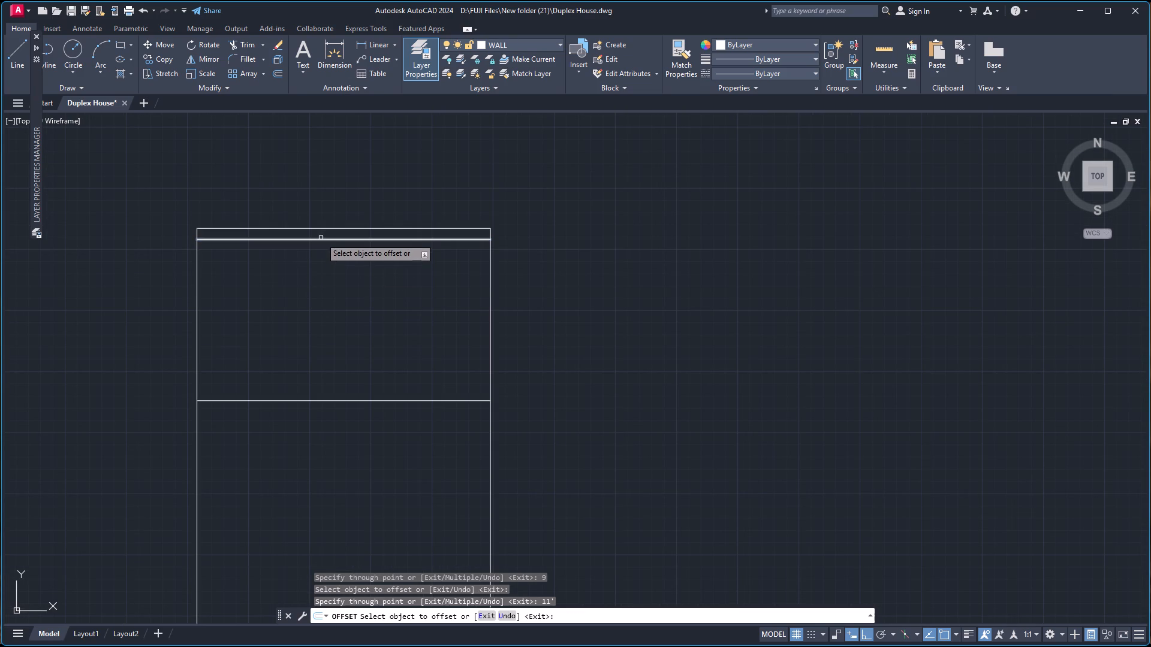
Offset the top wall's inner line 3' downward, and offset that new line 5" downward to form a horizontal partition wall.
left_click(321, 238)
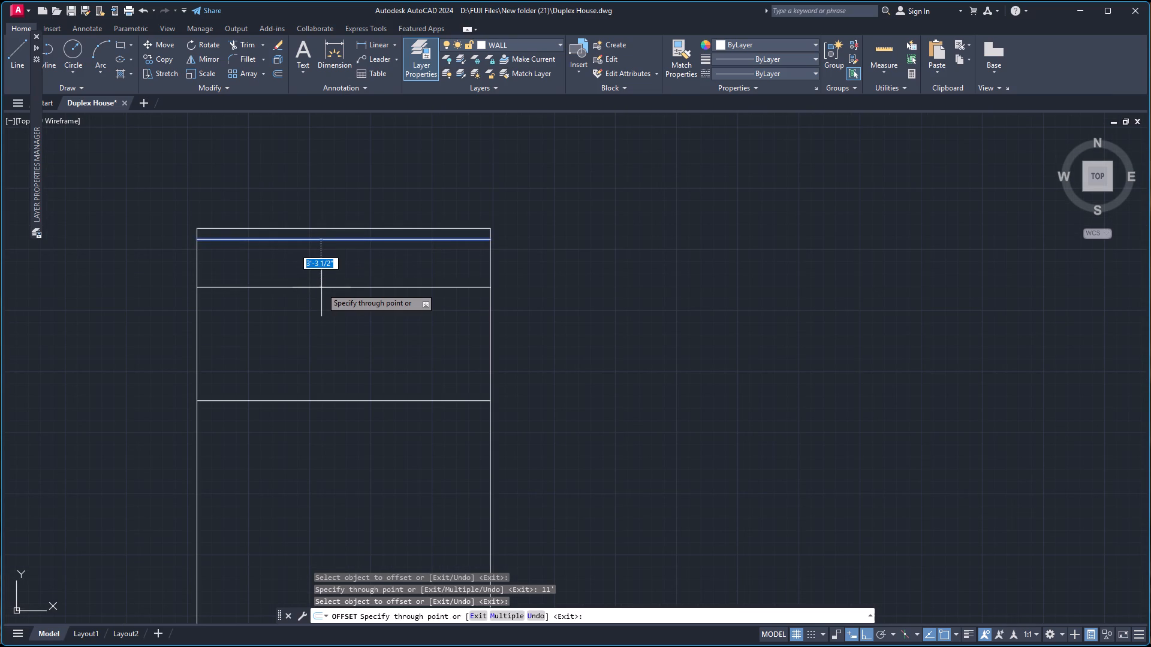
type("3'")
key("Return")
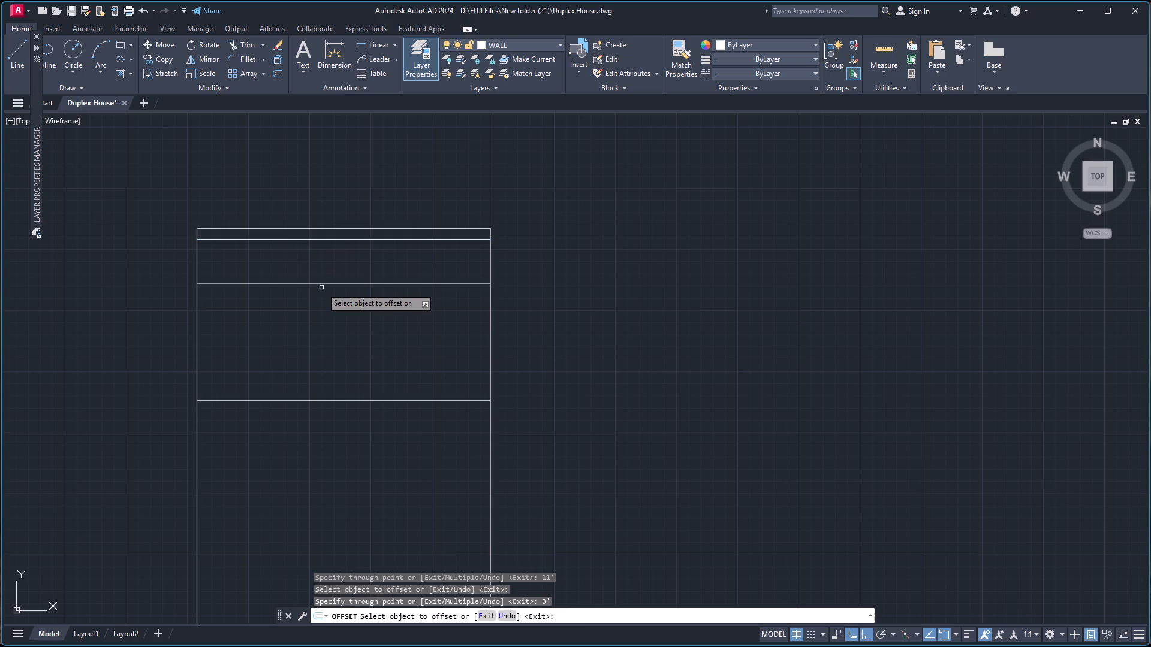
left_click(320, 282)
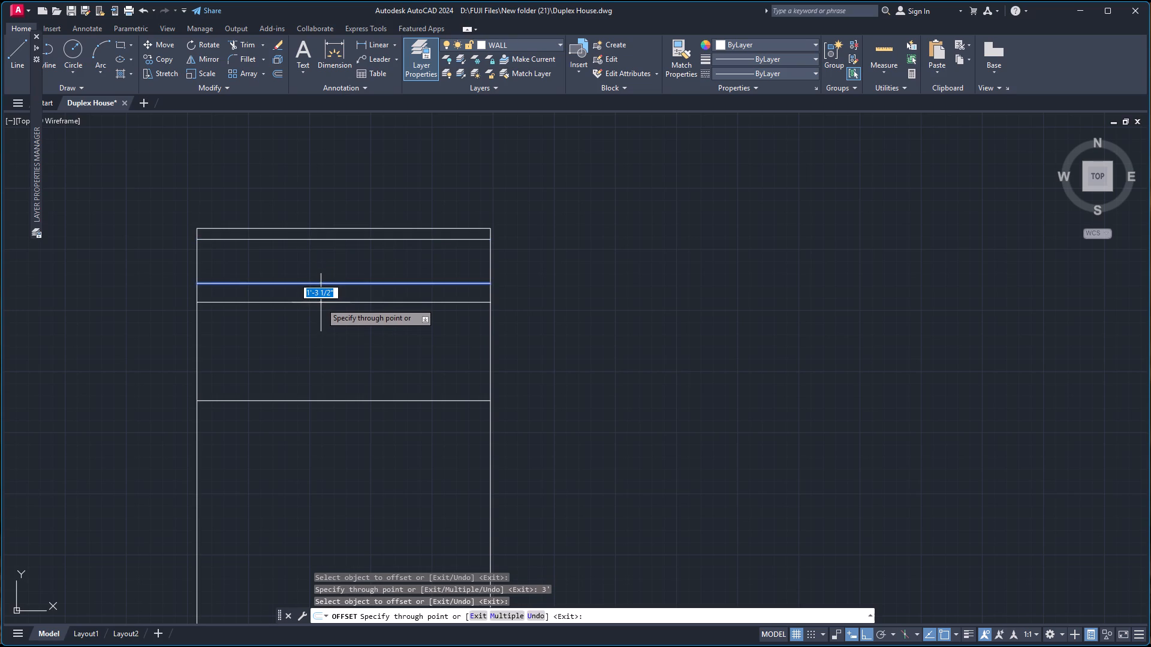
key("5")
key("Return")
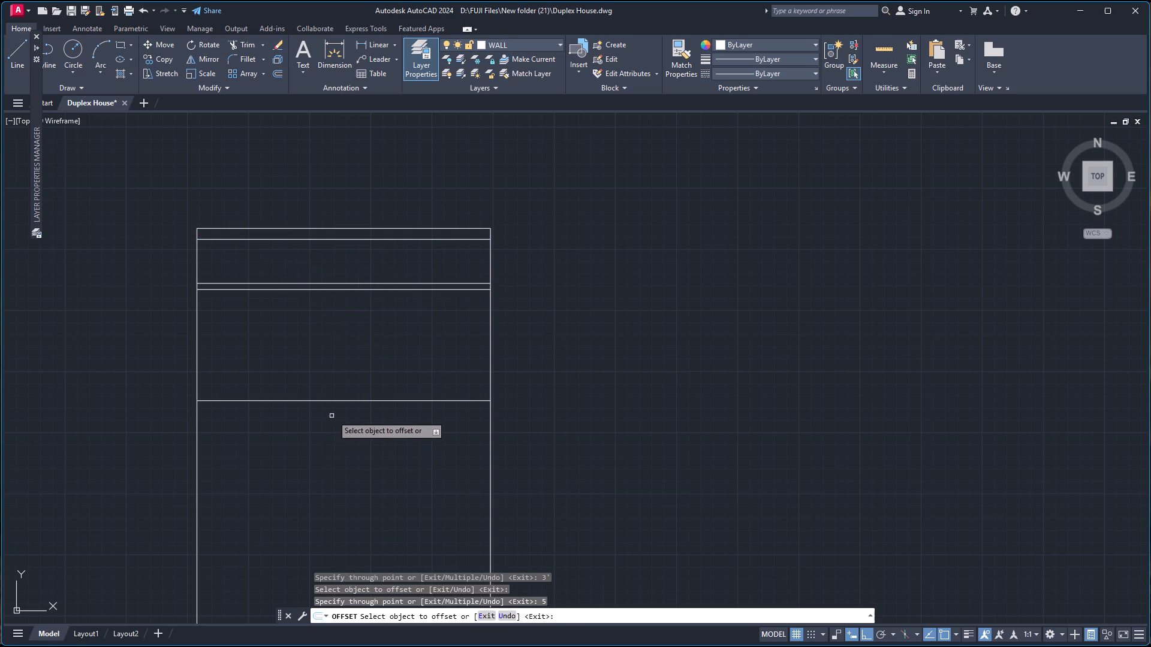
Offset the horizontal line 11' below the top wall 5" downward to give that partition its thickness.
left_click(340, 401)
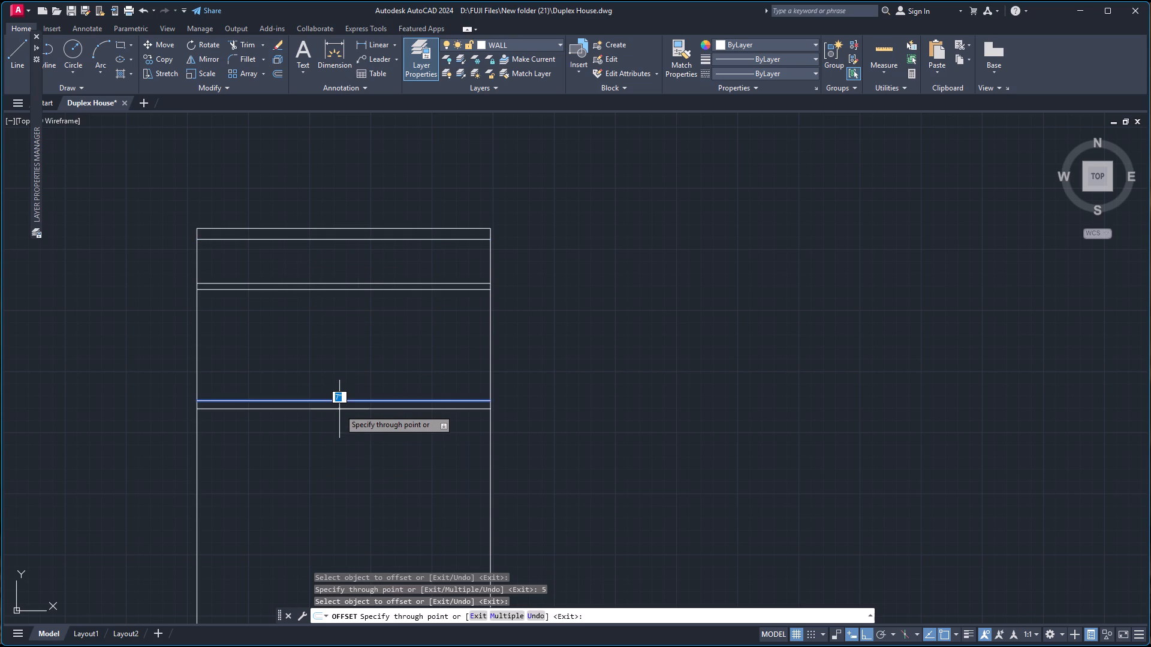
key("5")
key("Return")
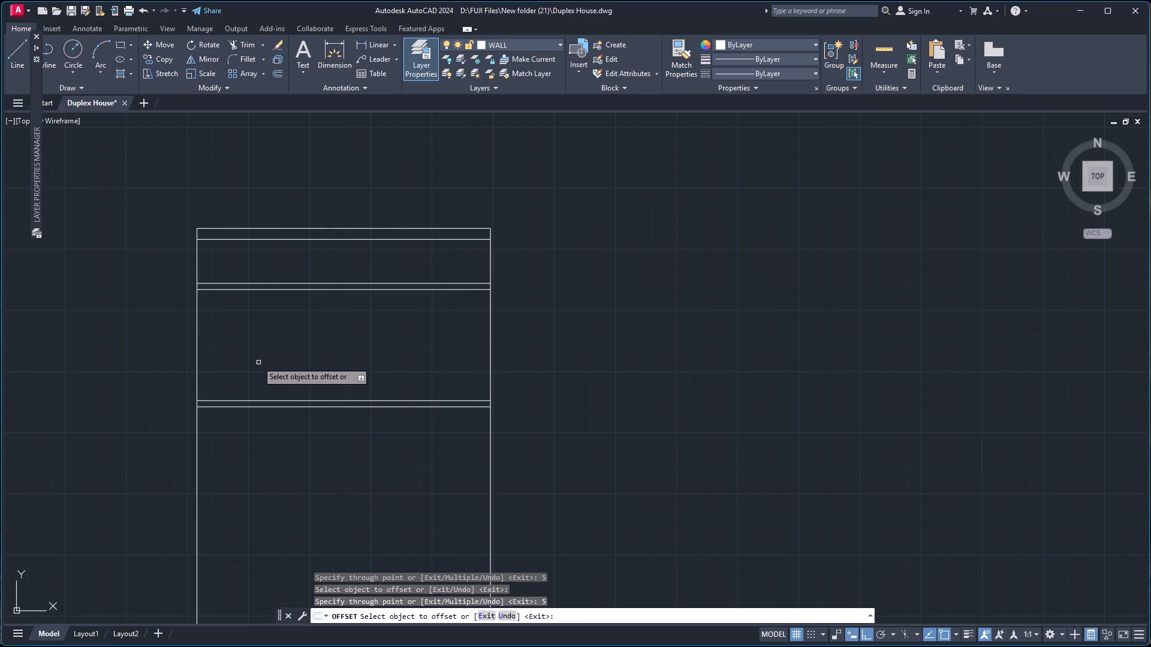
Offset the outer left vertical line 9" inward to form the left wall's thickness.
left_click(196, 349)
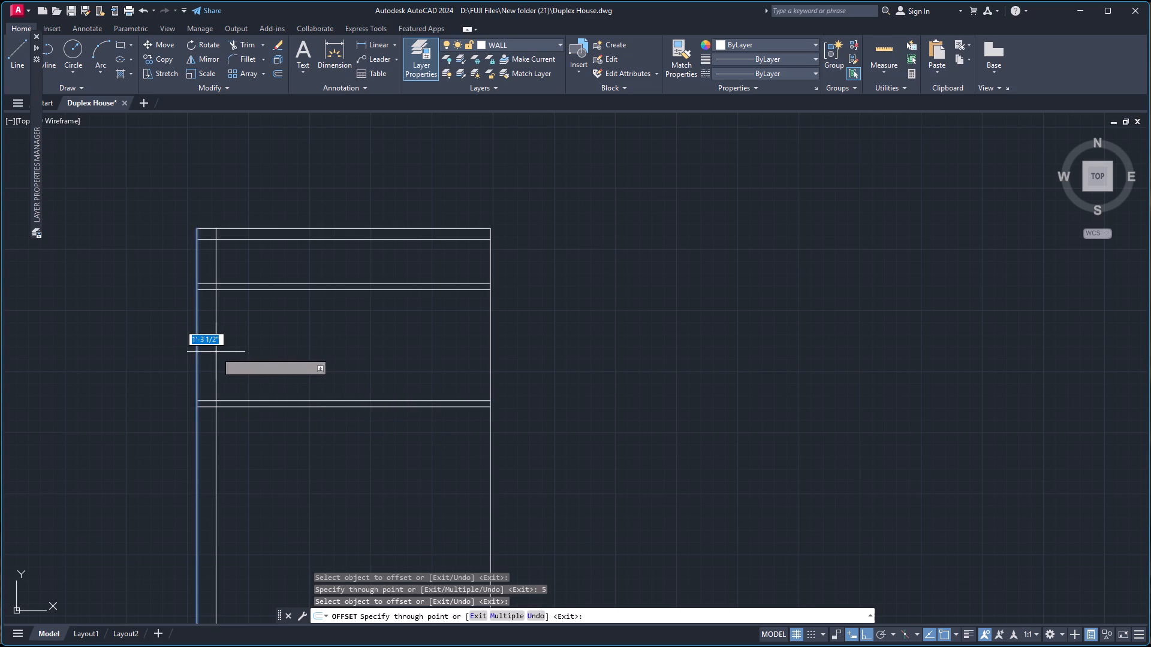
key("9")
key("Return")
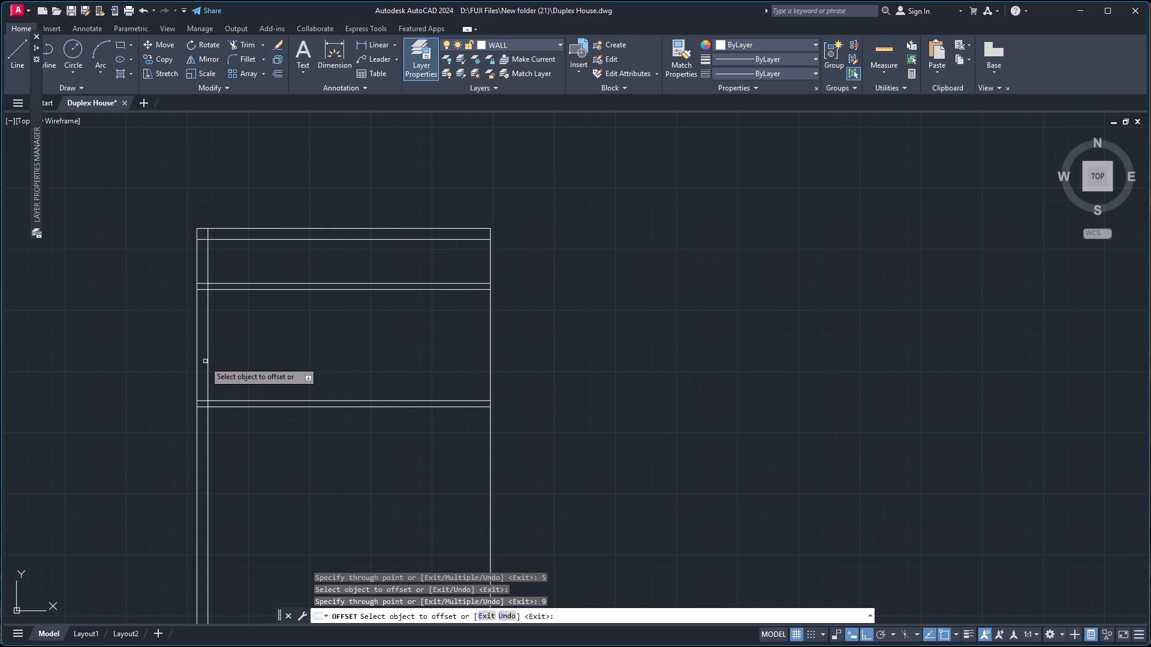
Offset the left wall's inner line 8'-1" to the right, and offset that new line 5" to the right as a vertical partition.
left_click(207, 352)
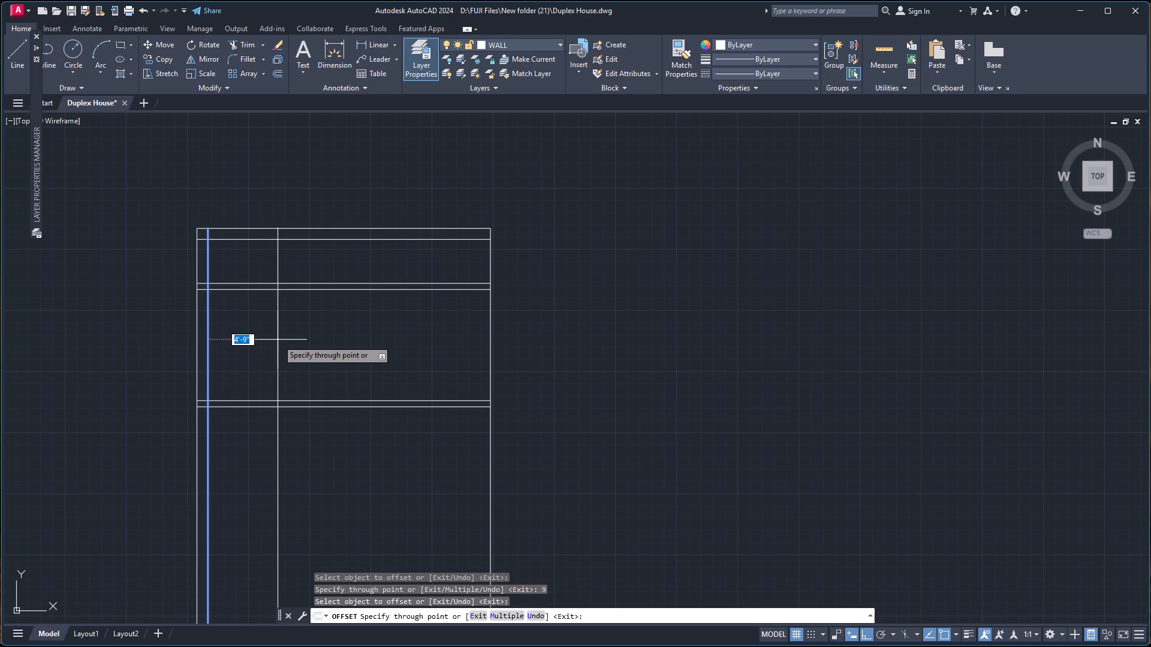
type("8'-1")
key("Return")
left_click(326, 331)
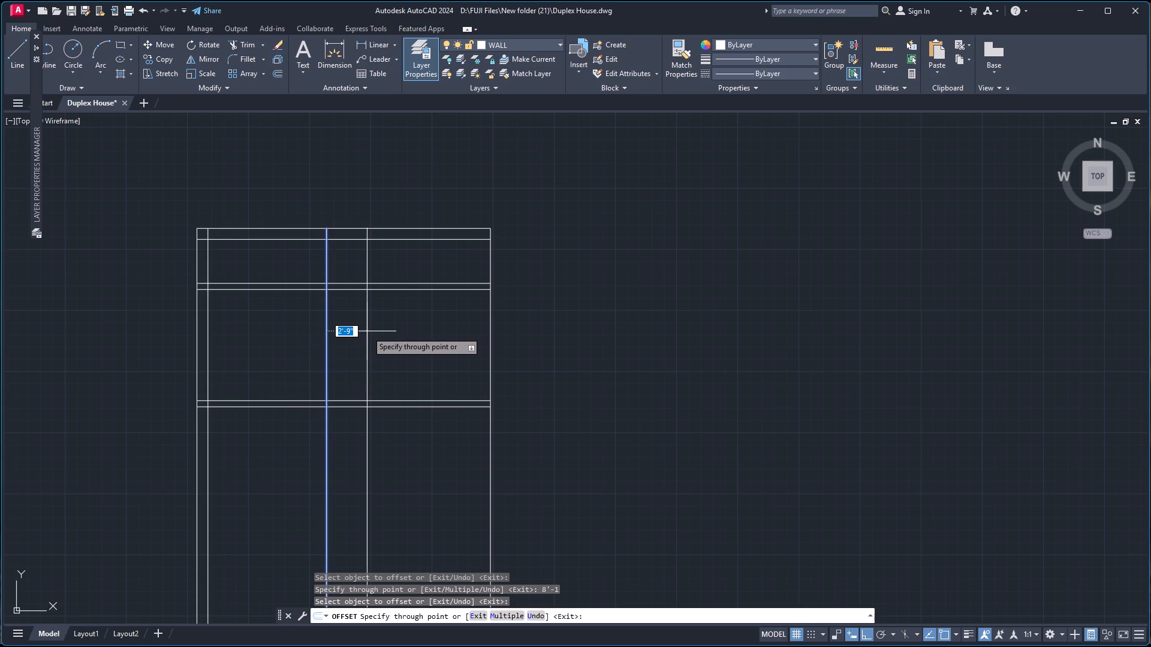
key("5")
key("Return")
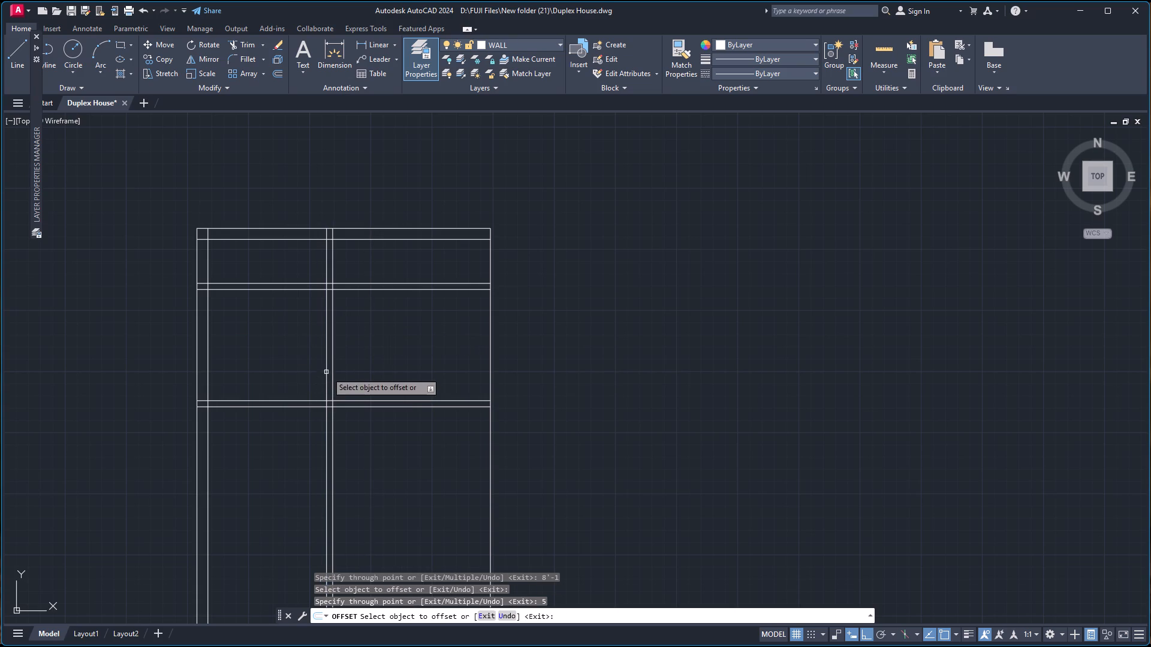
Offset the vertical partition's right line 10' to the right to form the right wall's inner face.
left_click(332, 365)
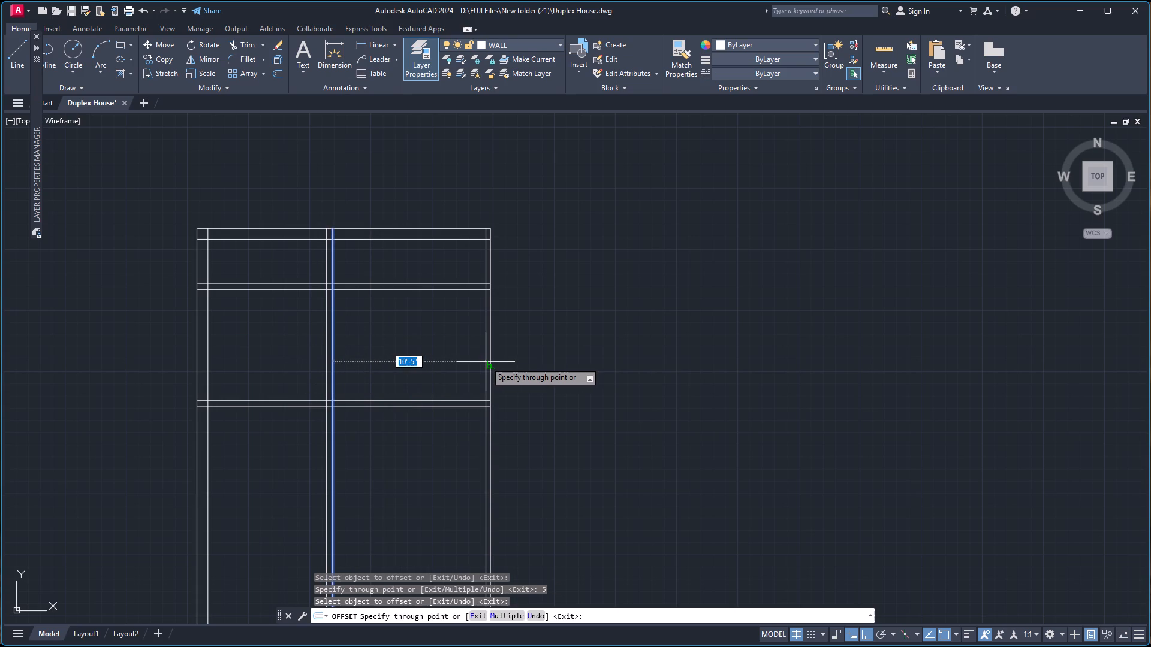
type("10'")
key("Return")
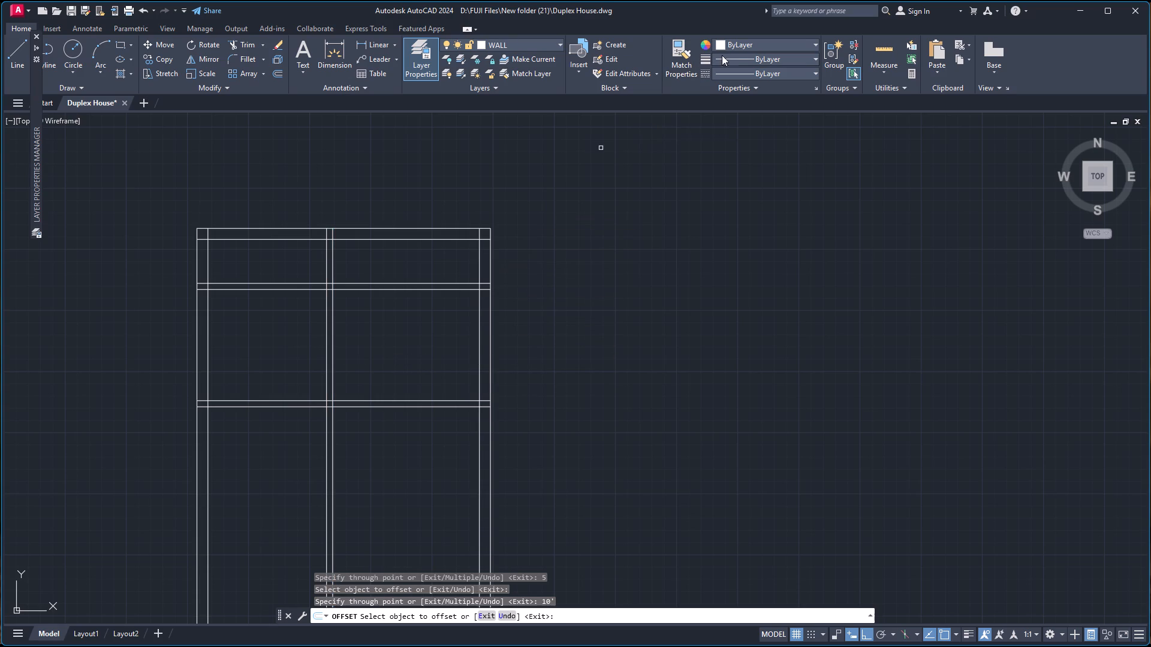
Quick-measure the room between the vertical partition, the right wall and the two horizontal partitions.
left_click(886, 52)
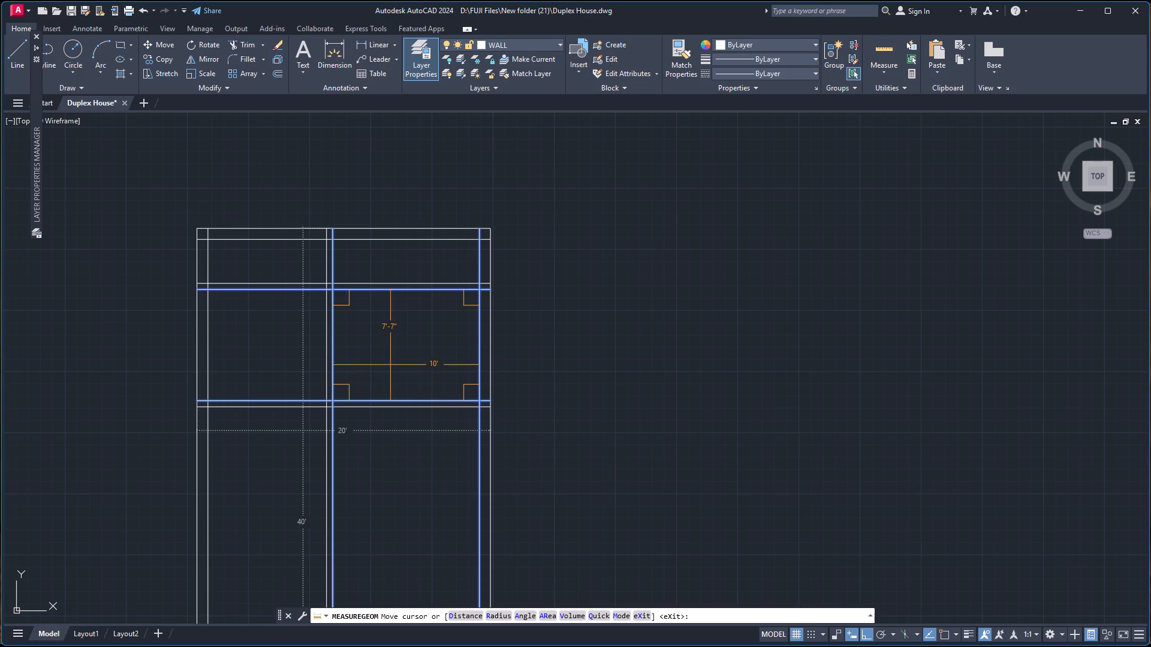
key("Escape")
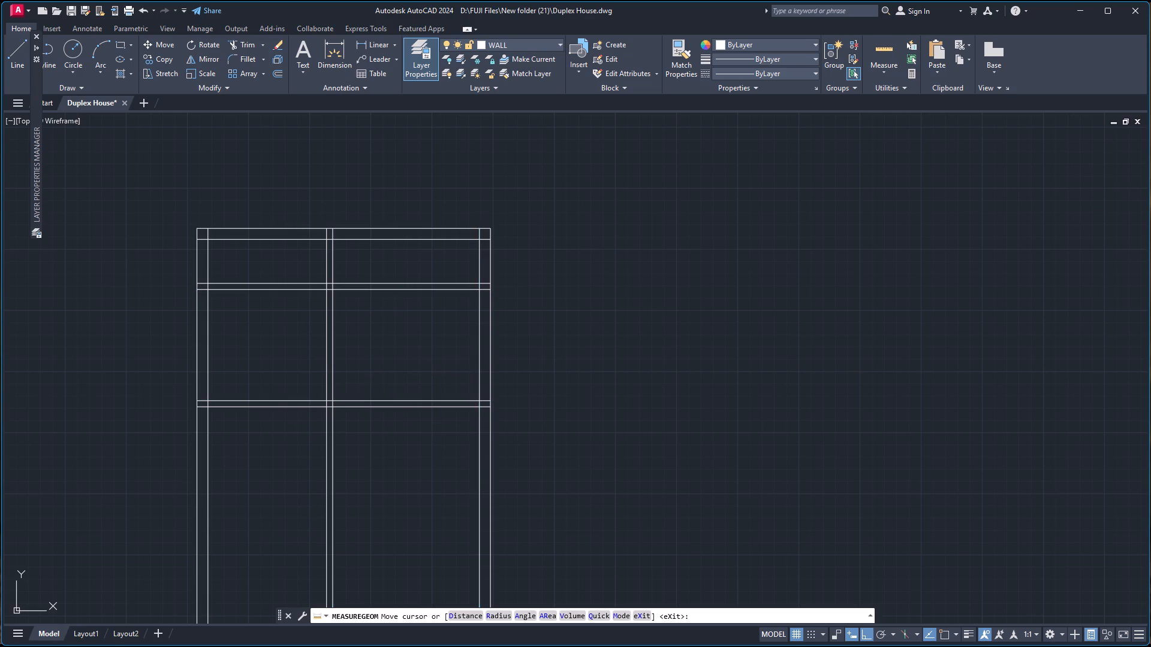
Offset the lower line of the bottommost horizontal partition 9'-3" downward using the Through option.
scroll(390, 368, "down", 3)
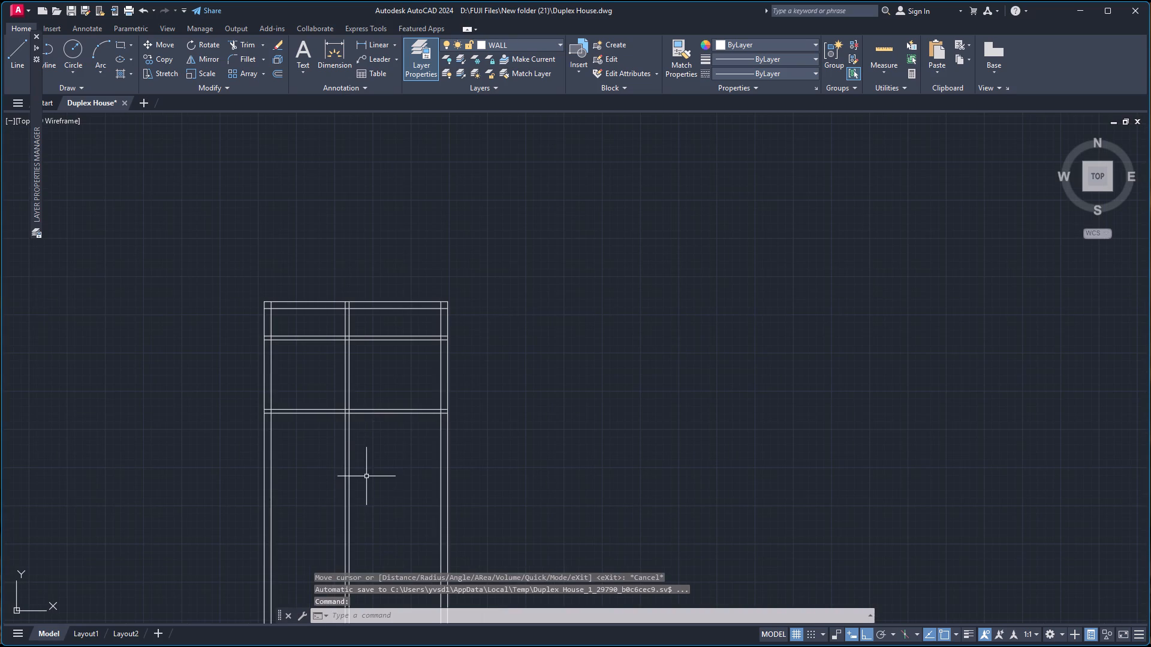
key("o")
key("shift+Return")
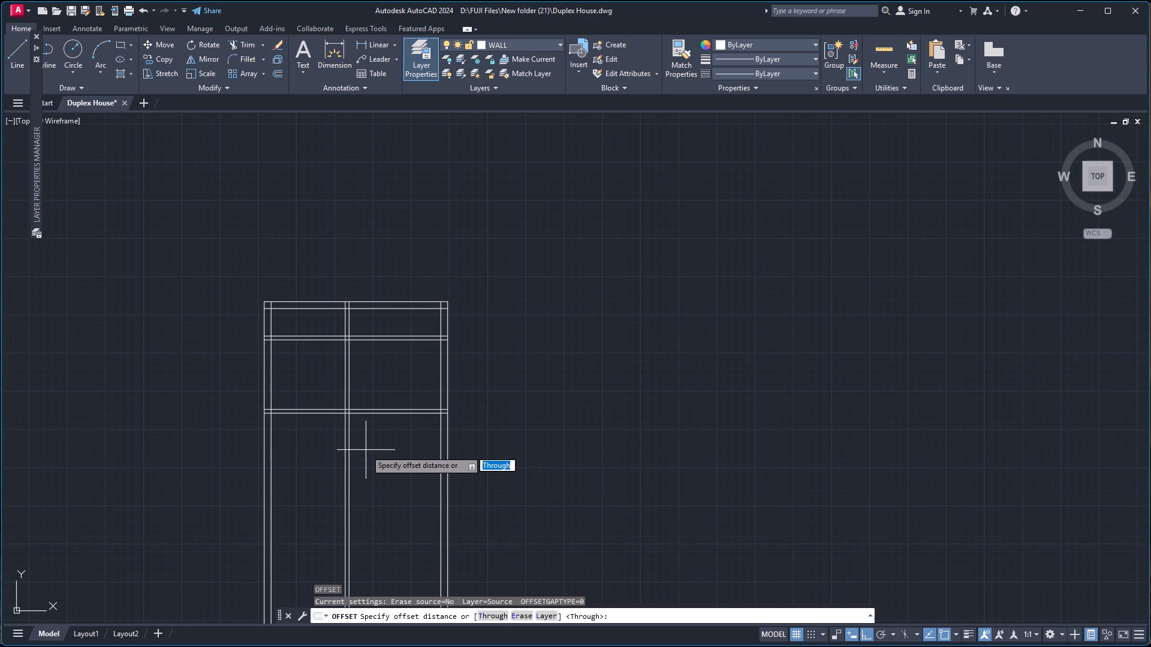
key("Return")
scroll(370, 363, "down", 3)
scroll(357, 433, "up", 3)
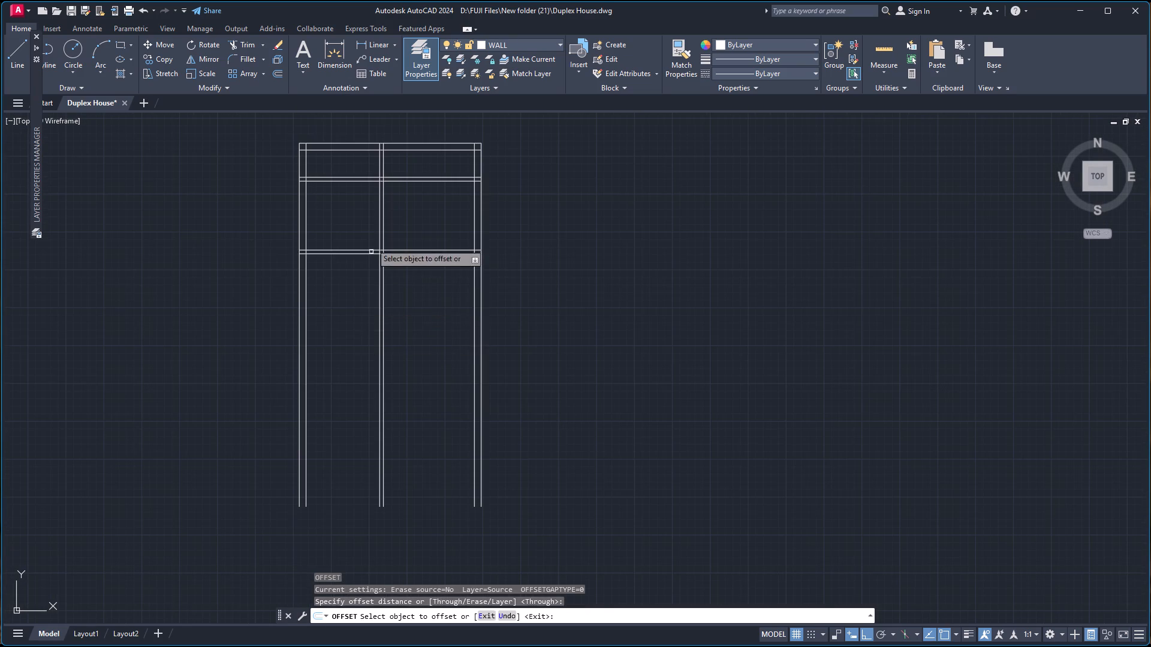
scroll(371, 233, "up", 2)
scroll(323, 293, "up", 1)
left_click(330, 279)
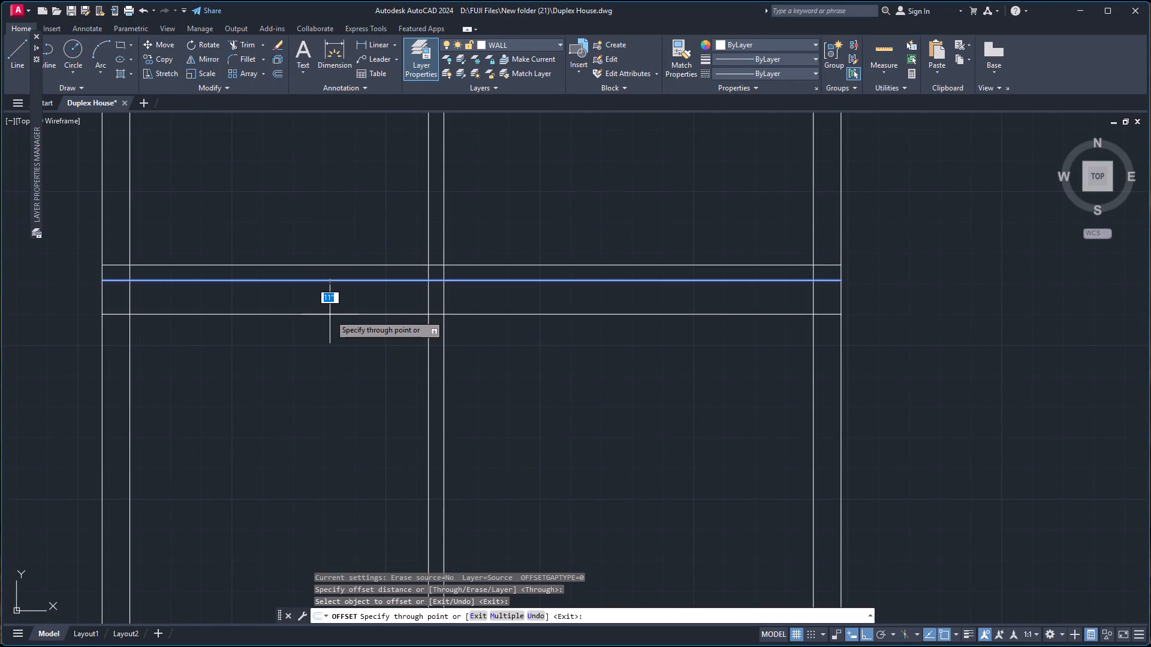
type("9'-3")
key("Return")
Offset the new horizontal line 5" downward to form the next partition's thickness.
scroll(354, 311, "down", 4)
scroll(378, 409, "up", 3)
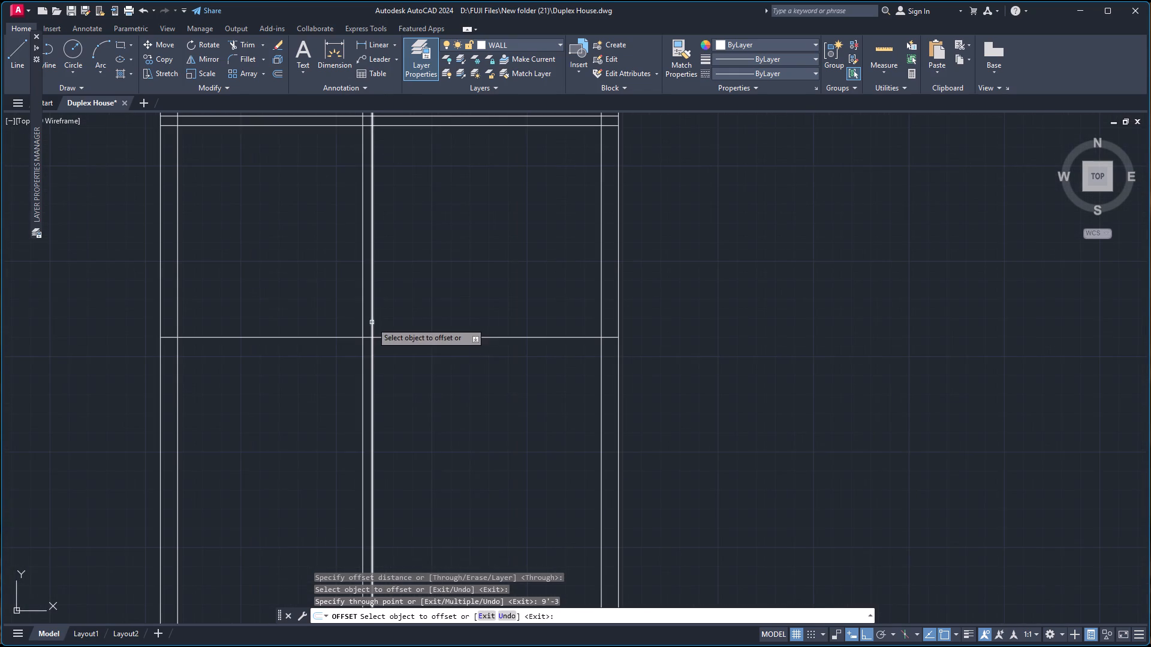
left_click(395, 338)
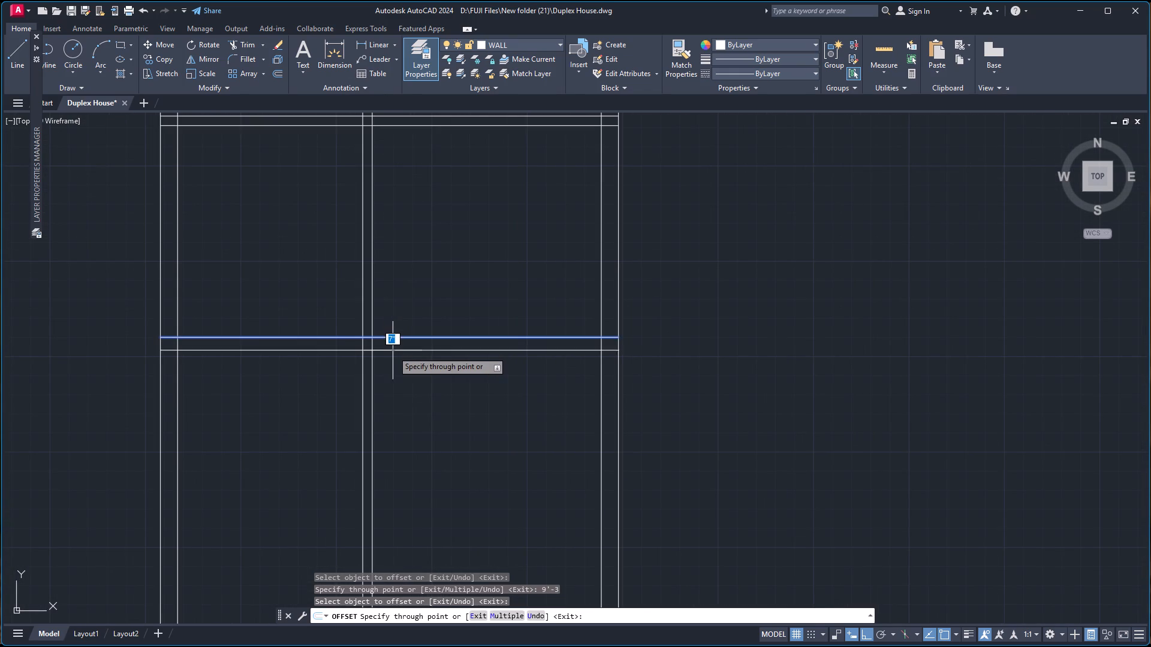
key("5")
key("Return")
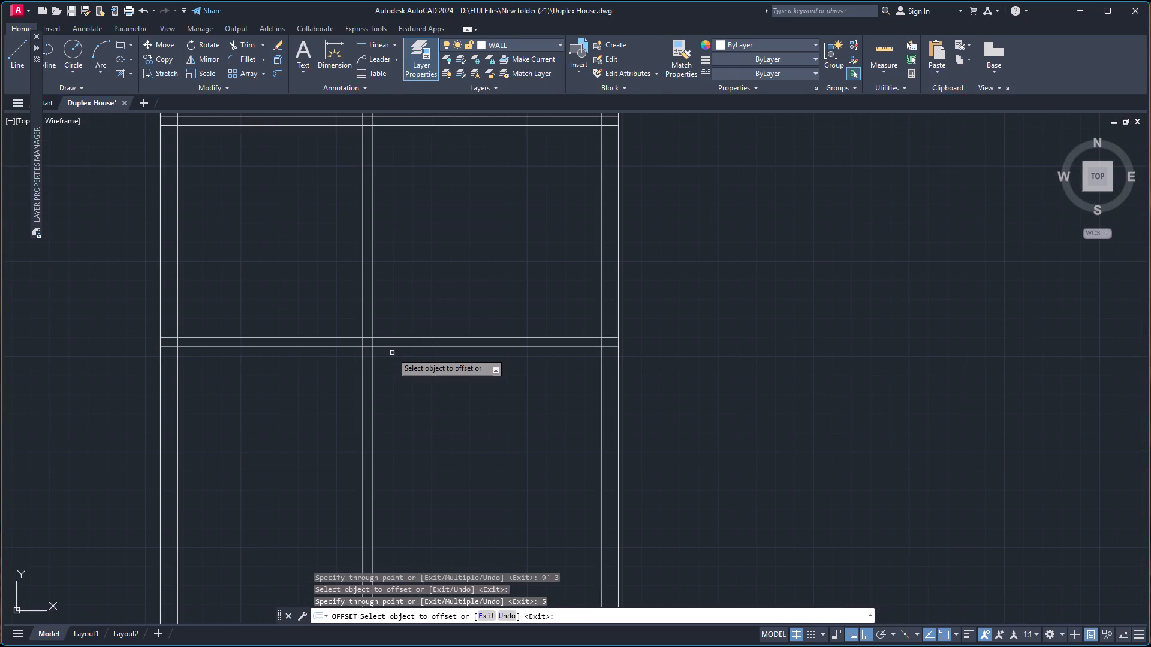
Offset that partition's lower line 4' downward, and offset the resulting line 5" downward to form another horizontal partition.
left_click(394, 347)
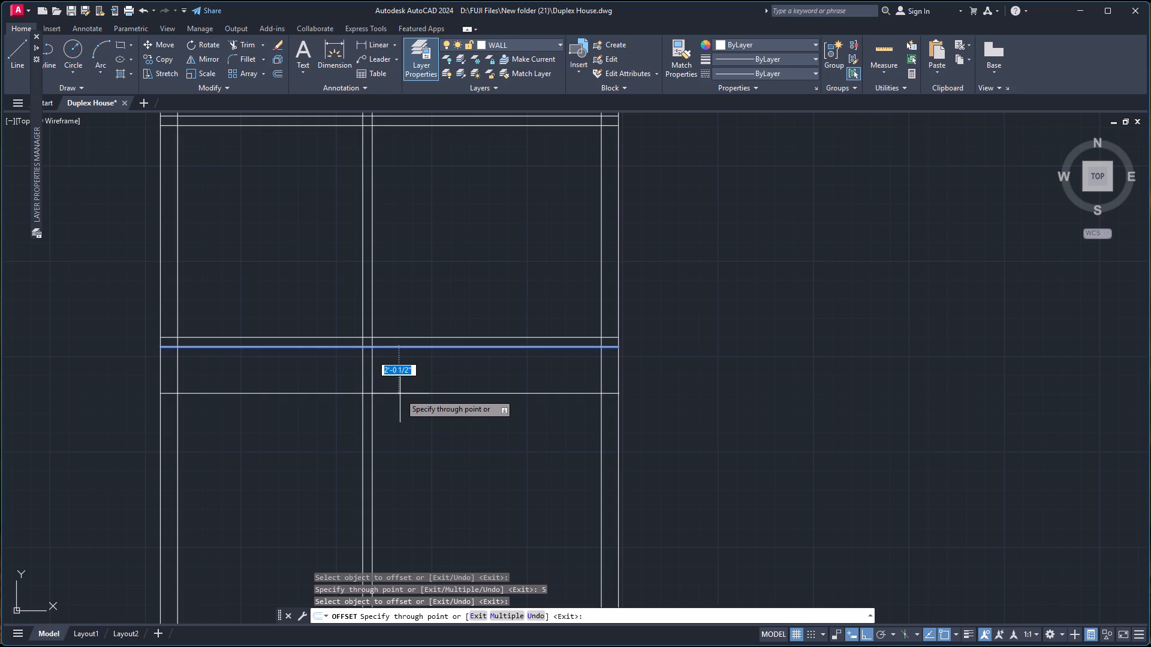
type("4'")
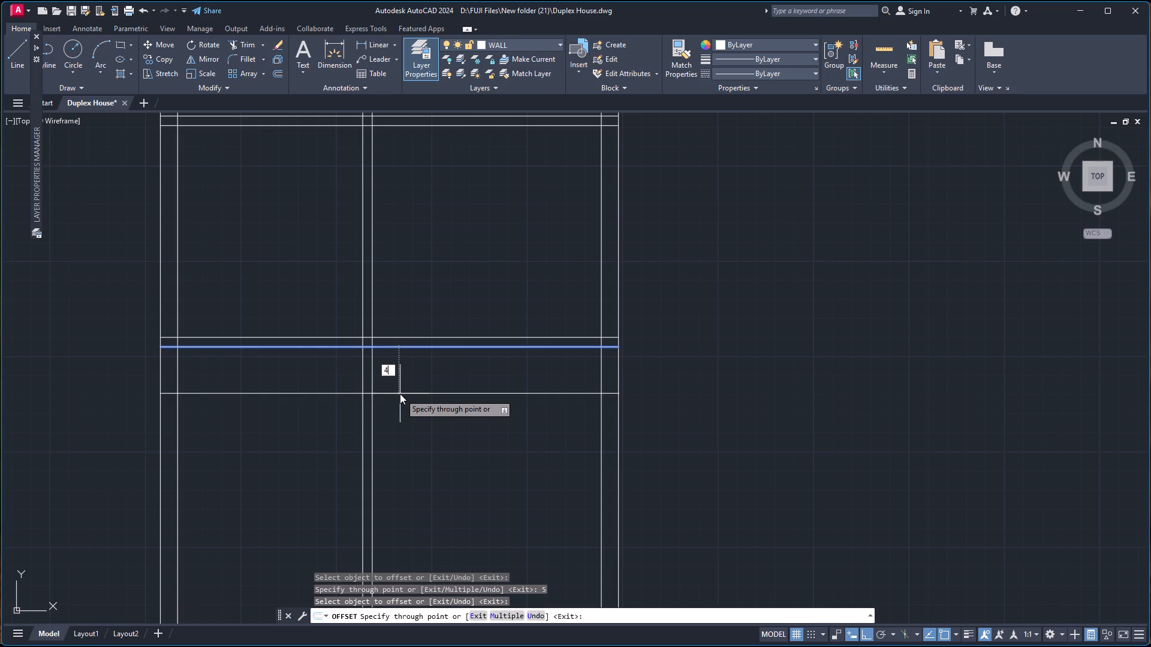
key("Return")
left_click(404, 439)
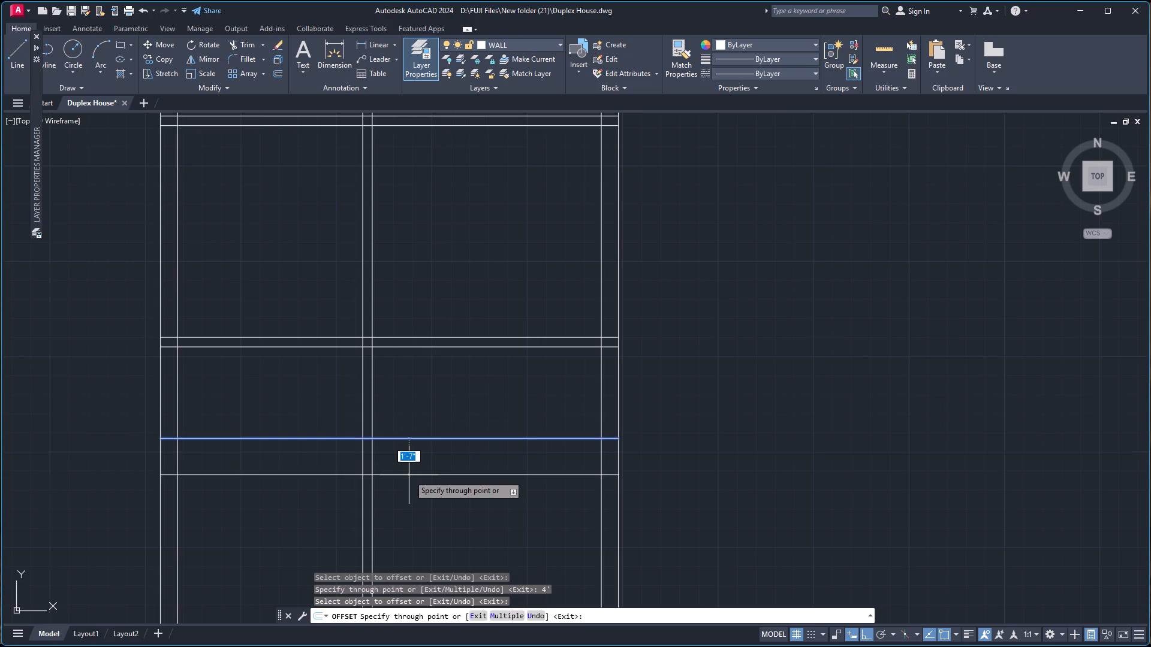
key("5")
key("Return")
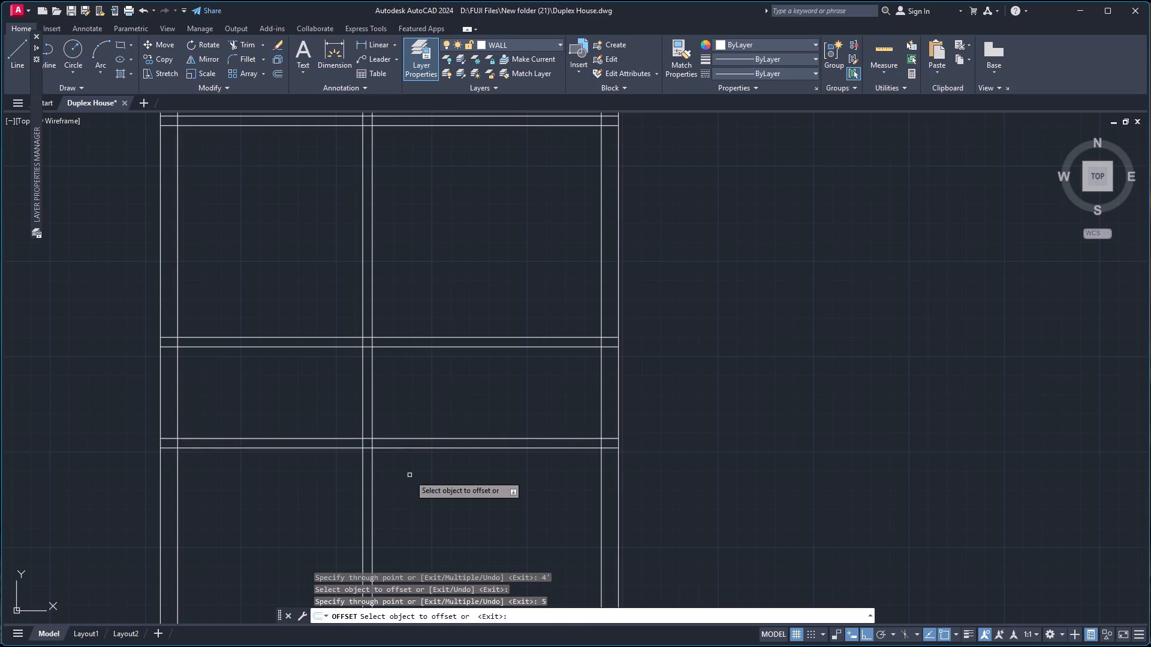
Offset the lower line of the lowest horizontal partition 13' downward.
left_click(414, 448)
scroll(415, 510, "down", 3)
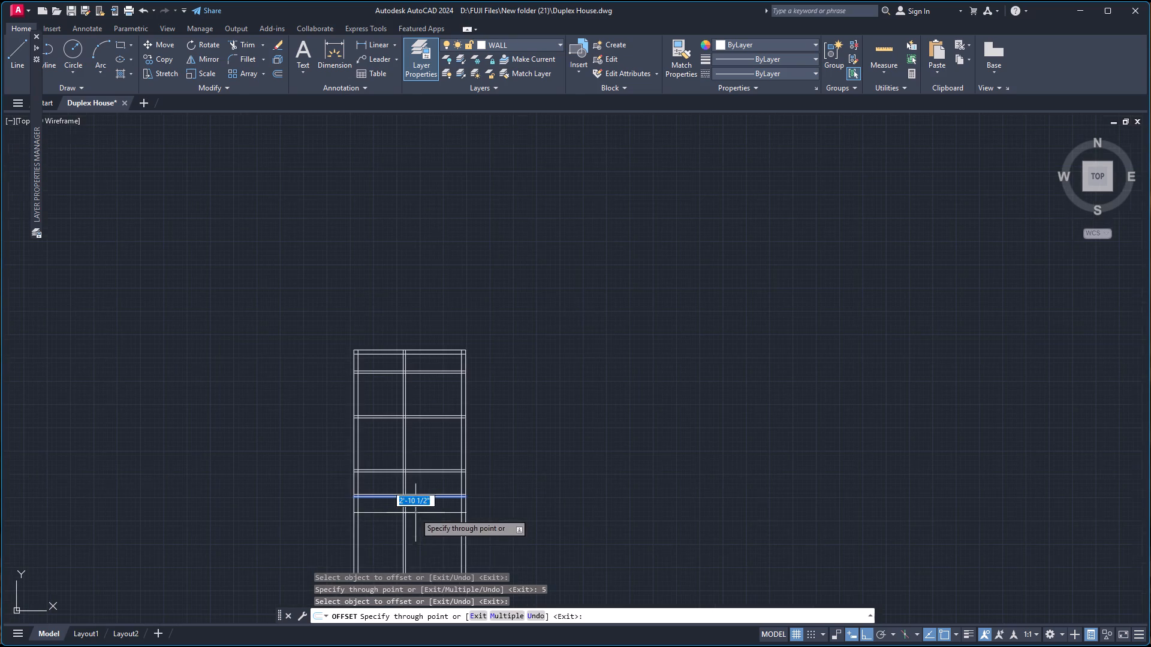
scroll(411, 557, "up", 3)
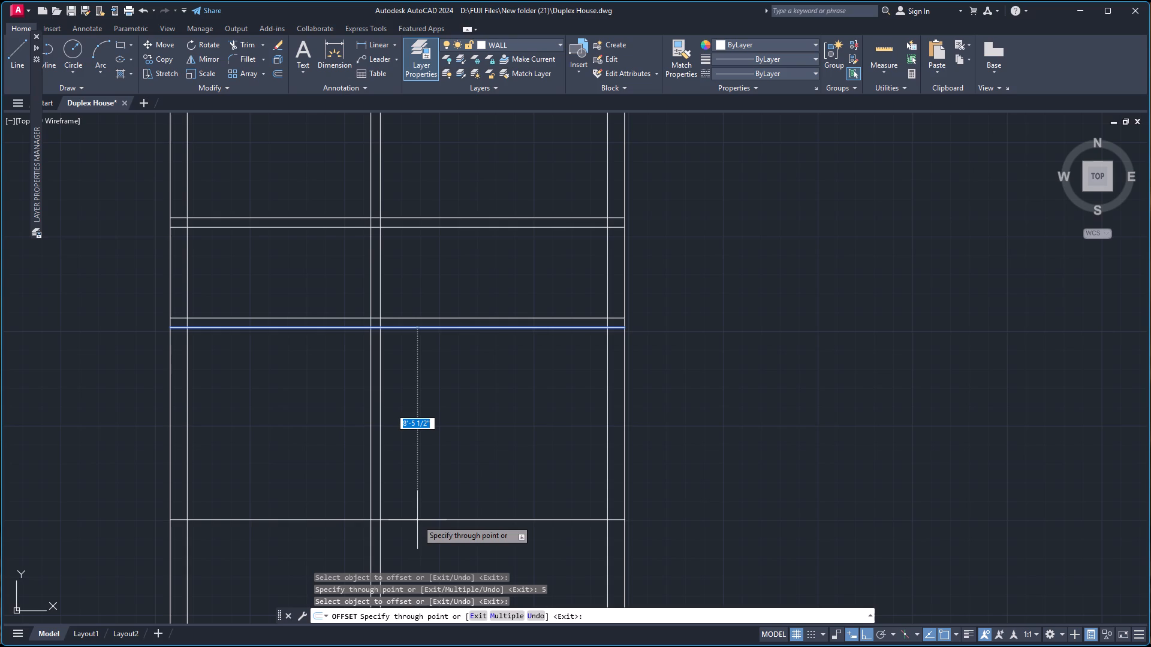
type("13")
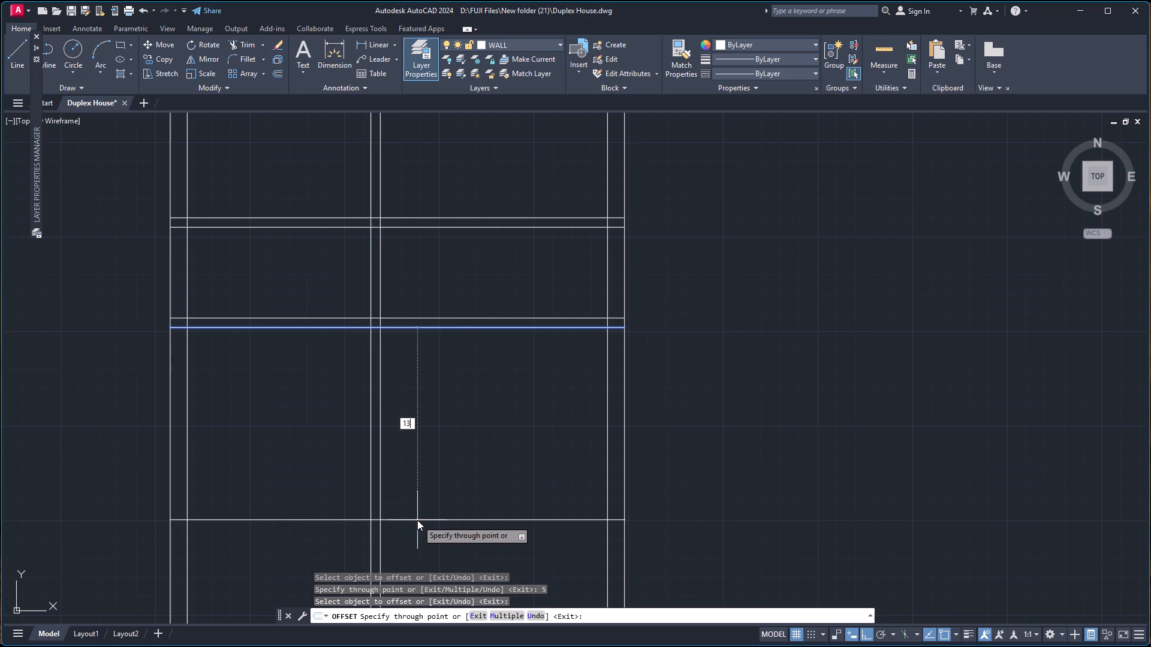
key("apostrophe")
key("Return")
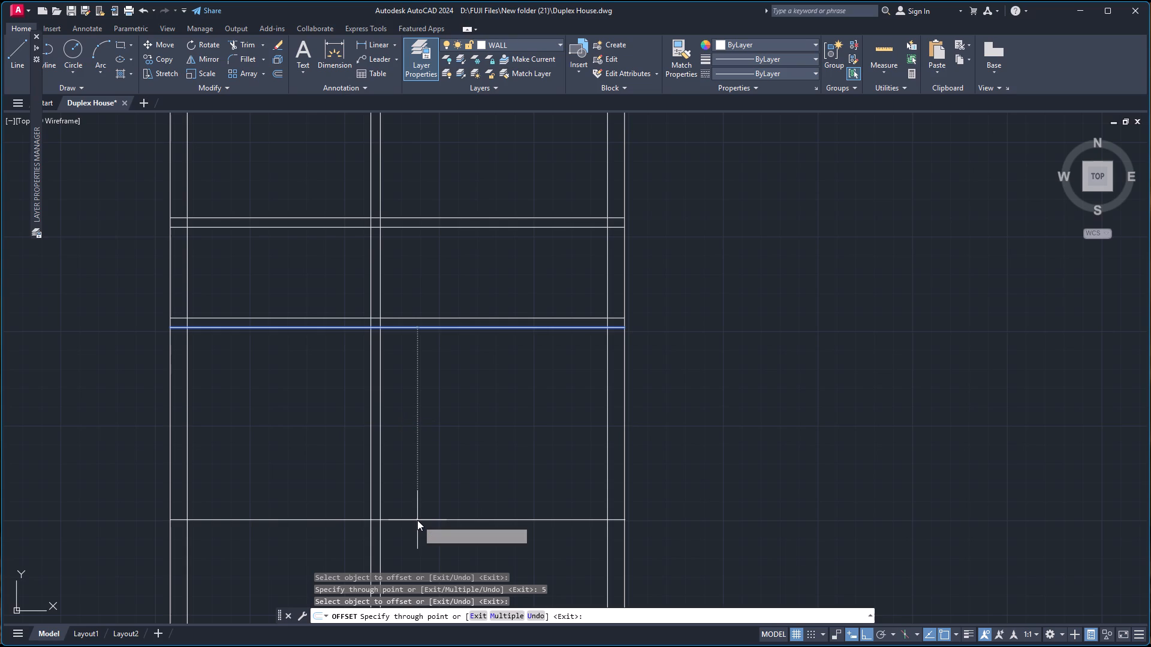
Offset the bottommost horizontal line downward through the lower end of the vertical wall lines to form the bottom outer wall.
scroll(473, 459, "down", 3)
scroll(463, 511, "up", 3)
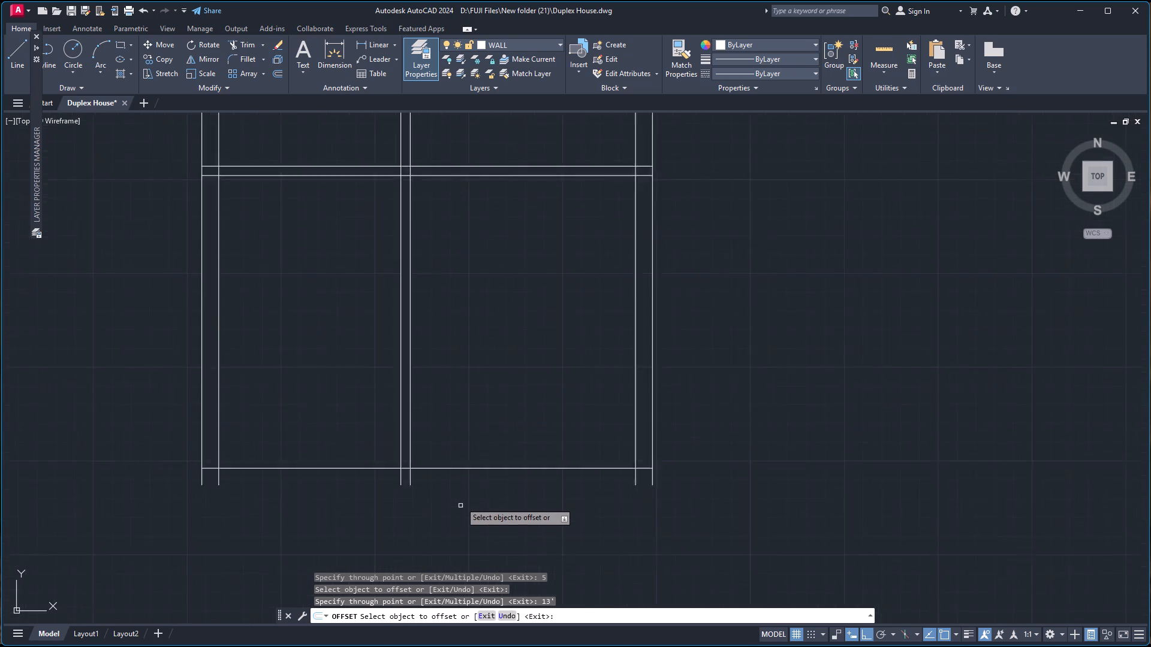
scroll(460, 502, "up", 2)
left_click(476, 428)
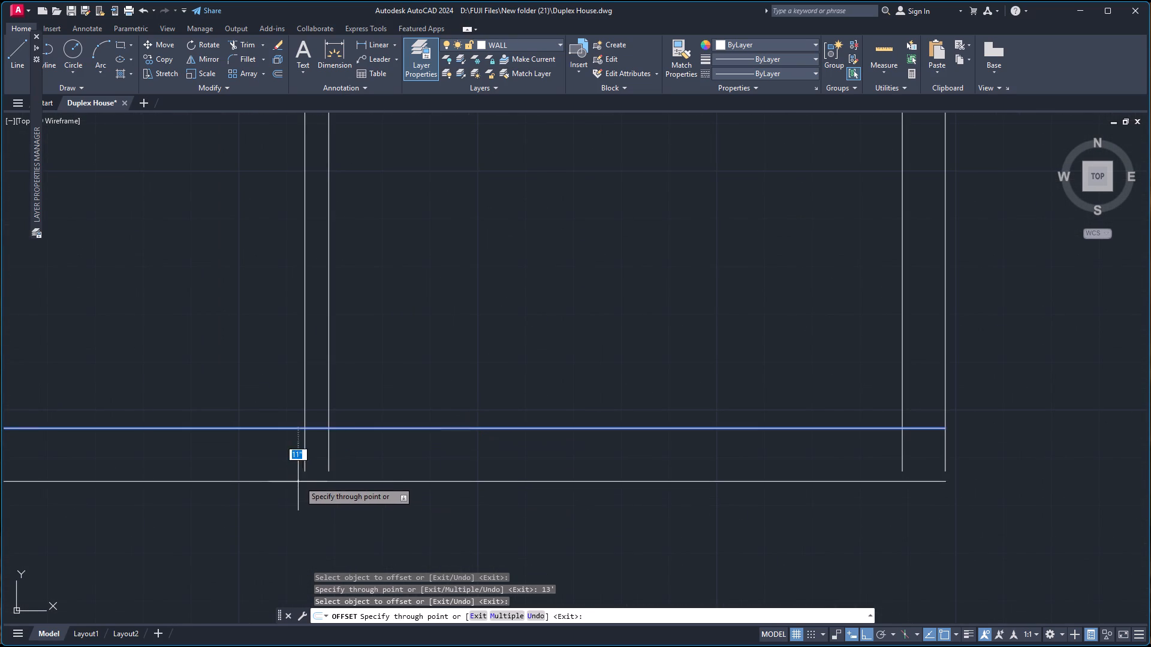
left_click(326, 469)
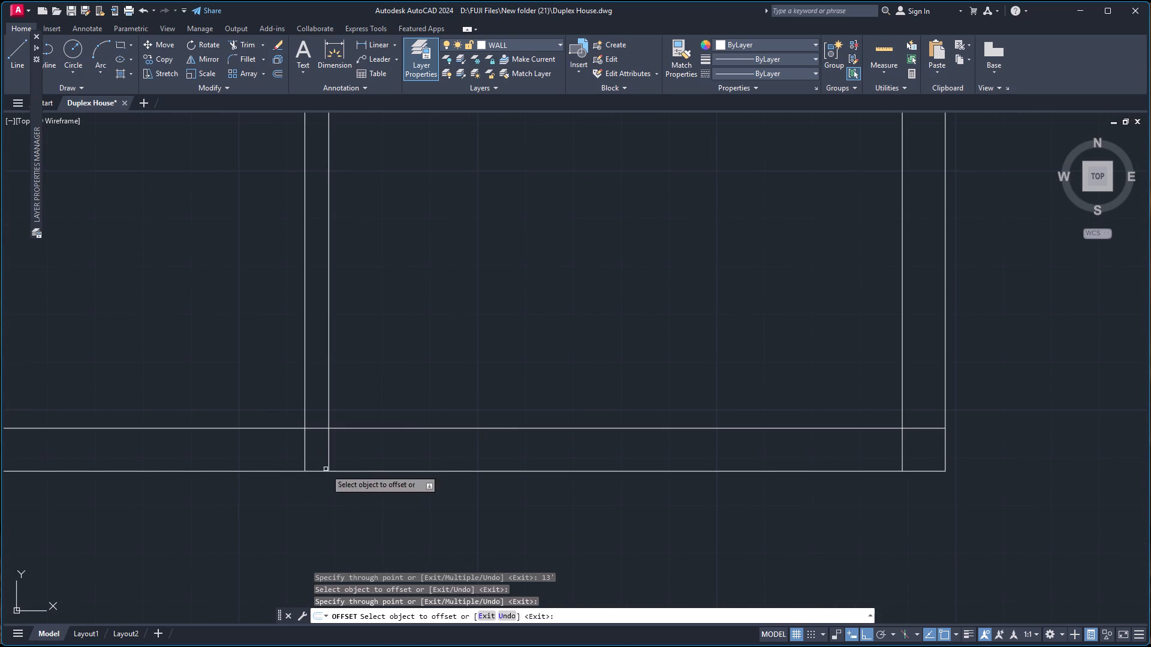
scroll(418, 457, "down", 3)
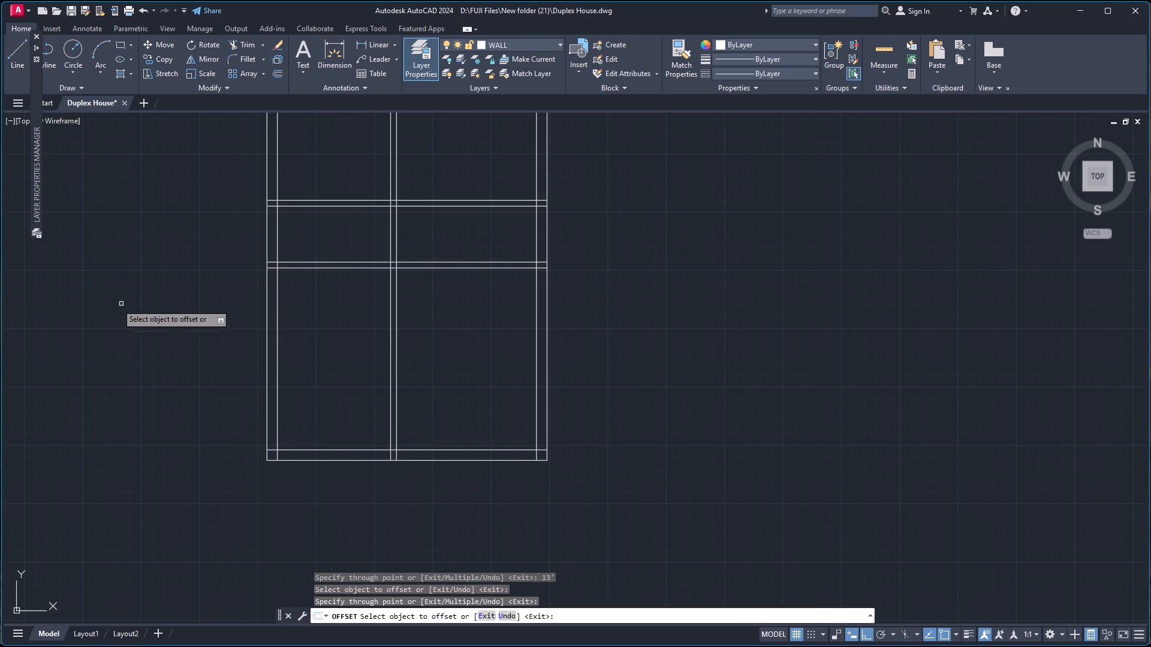
scroll(462, 325, "down", 2)
scroll(465, 195, "up", 1)
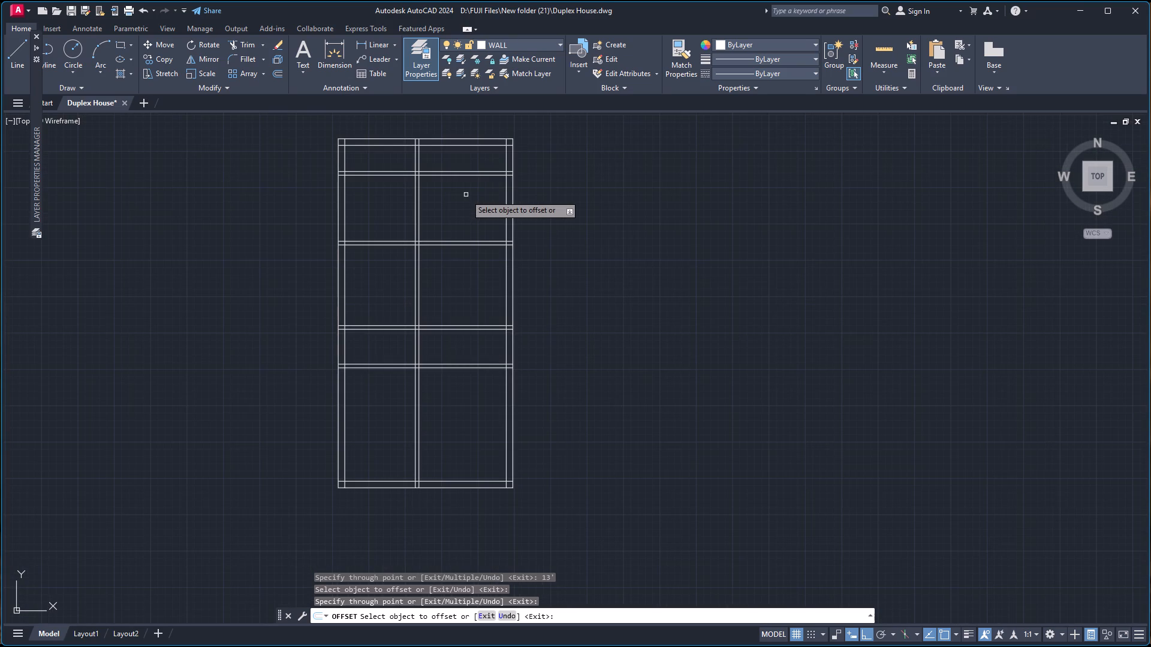
key("Escape")
Trim the overlapping inner wall line ends at the plan's top-left corner.
type("TR")
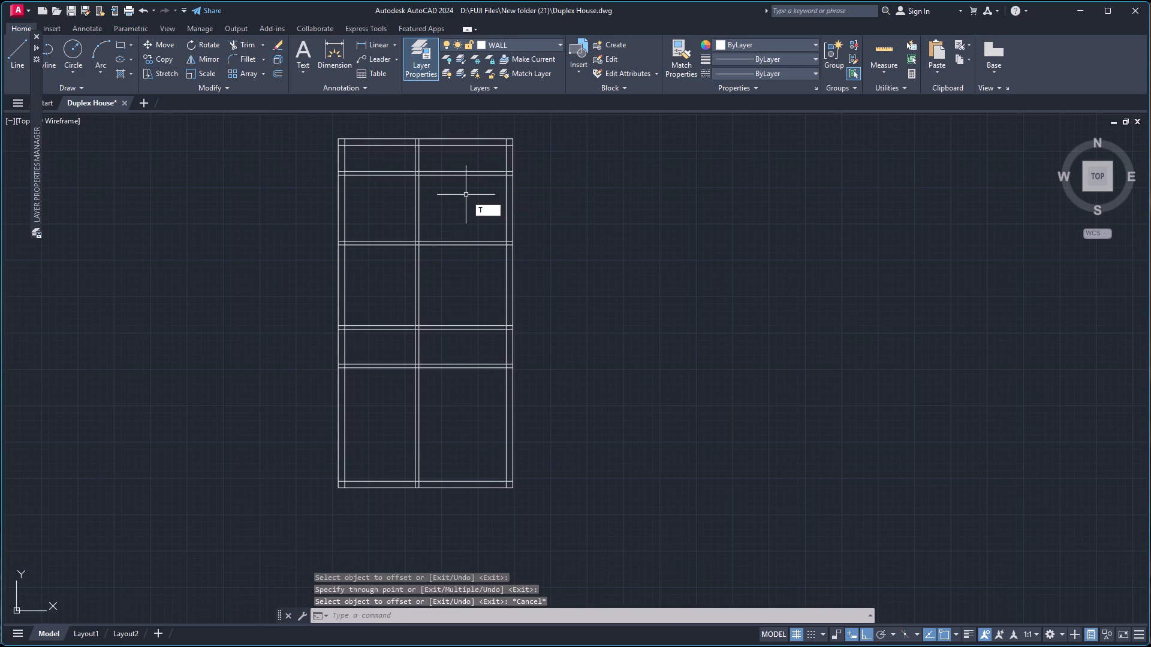
key("Return")
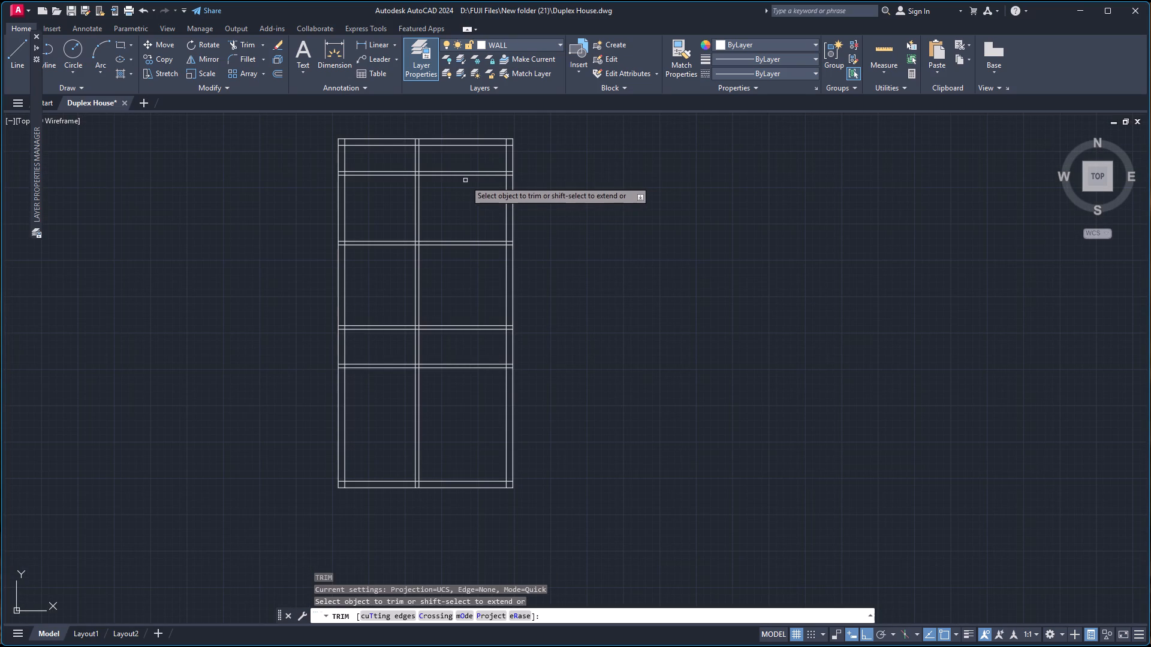
scroll(463, 239, "down", 2)
scroll(462, 236, "up", 1)
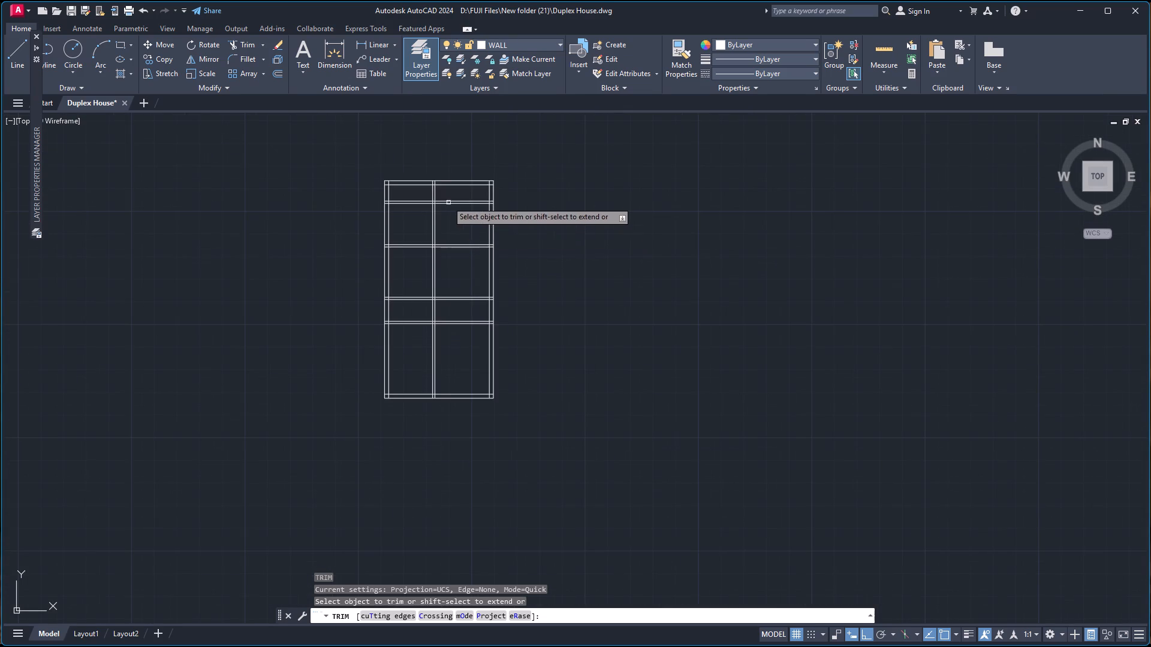
scroll(440, 196, "up", 1)
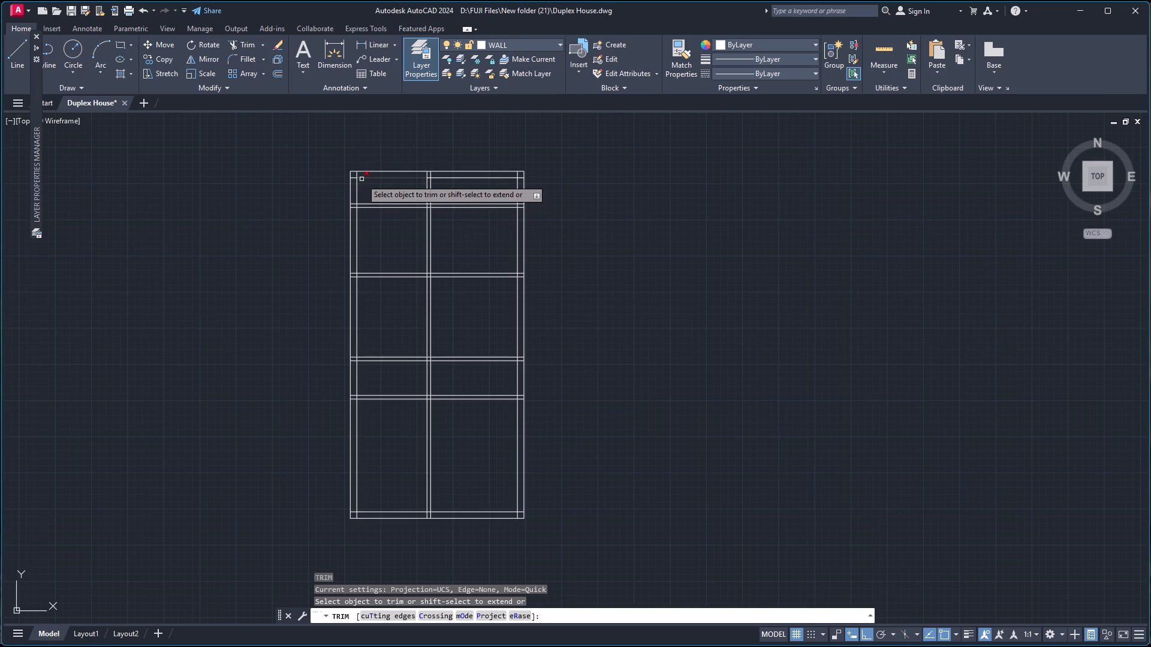
scroll(355, 174, "up", 3)
left_click(354, 173)
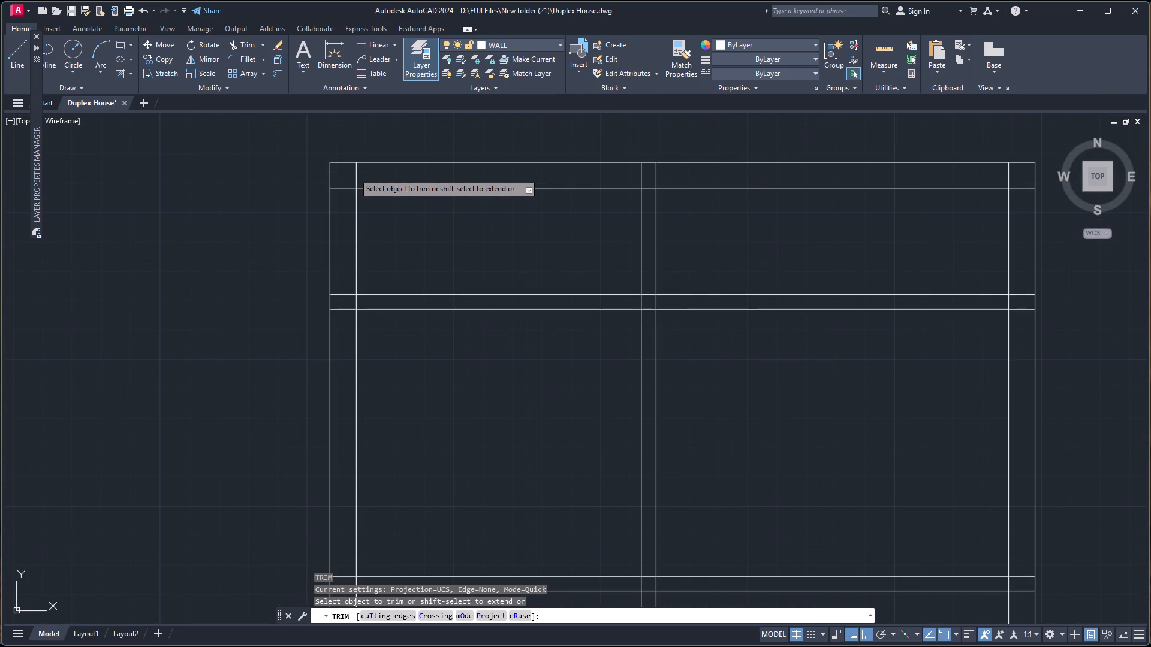
left_click(378, 173)
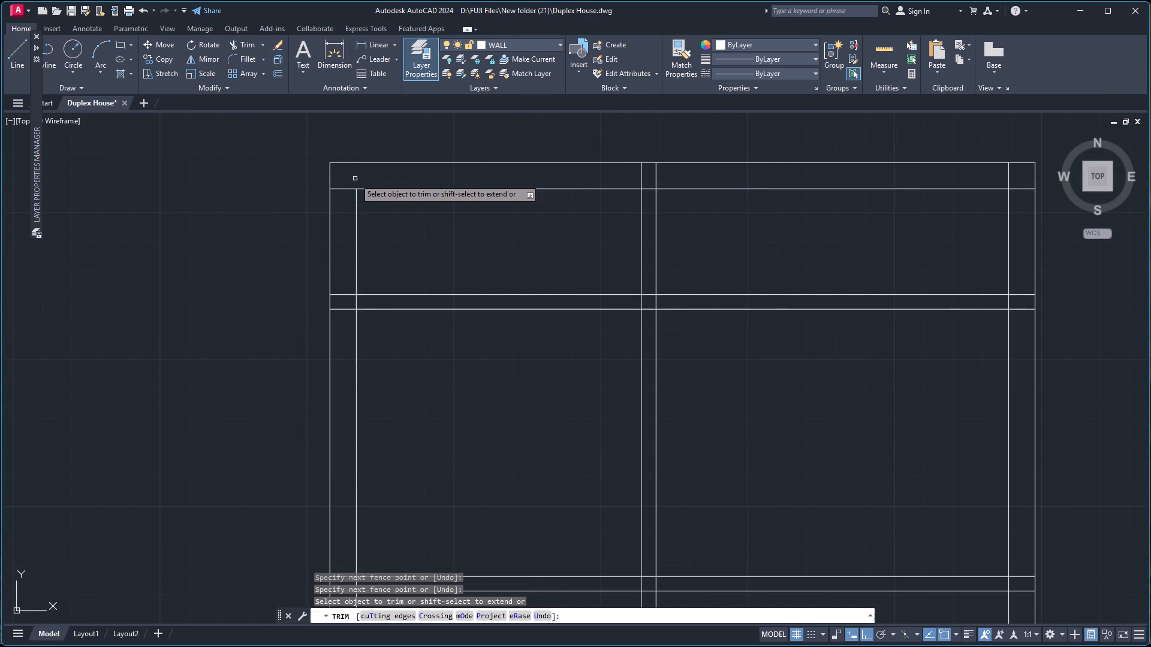
left_click(355, 179)
left_click(341, 199)
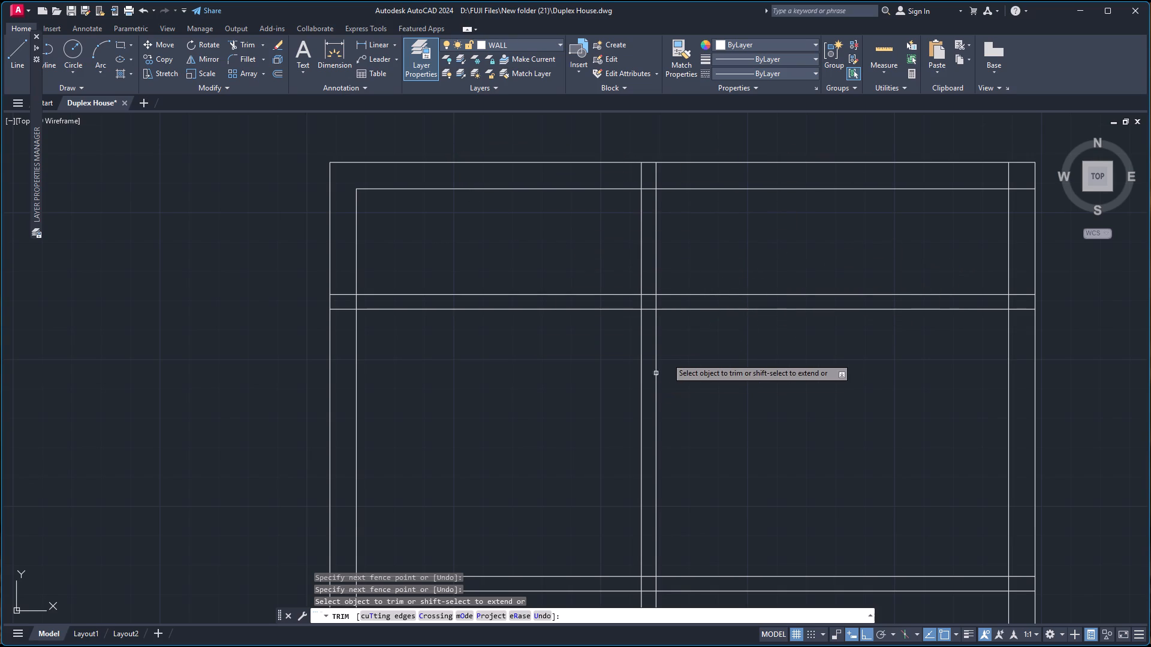
Trim away both lines of the middle vertical partition below the second horizontal partition from the top.
scroll(673, 359, "down", 2)
scroll(666, 472, "up", 2)
left_click_drag(606, 506, 619, 503)
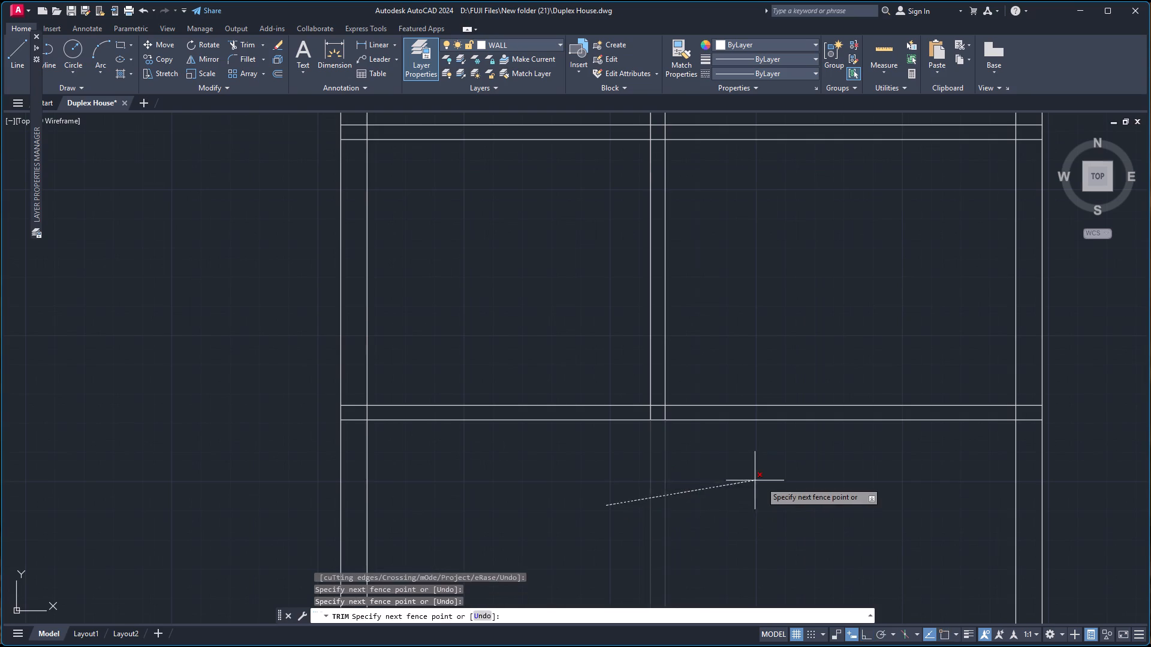
left_click(787, 482)
Trim the topmost horizontal partition on the right of the vertical partition, including its stubs inside the right outer wall.
scroll(790, 189, "down", 2)
left_click(794, 149)
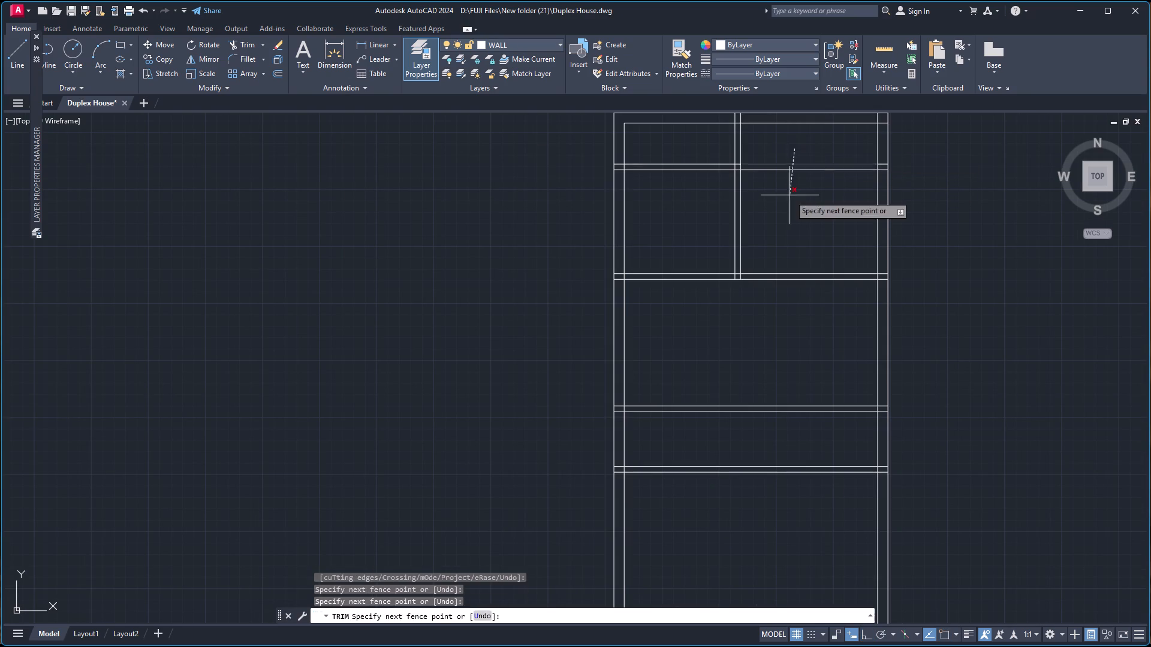
left_click(789, 195)
left_click(884, 160)
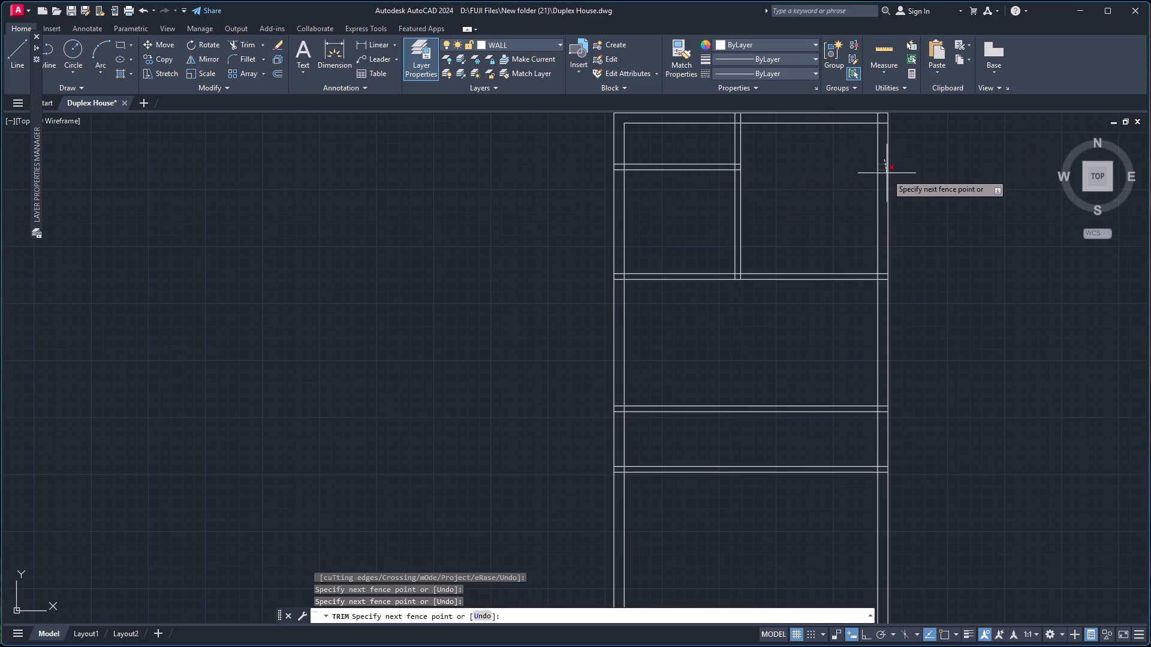
left_click(886, 179)
Trim the vertical partition's ends inside the top outer wall and the inner wall line between the partition's two lines.
scroll(840, 153, "down", 1)
scroll(783, 146, "up", 3)
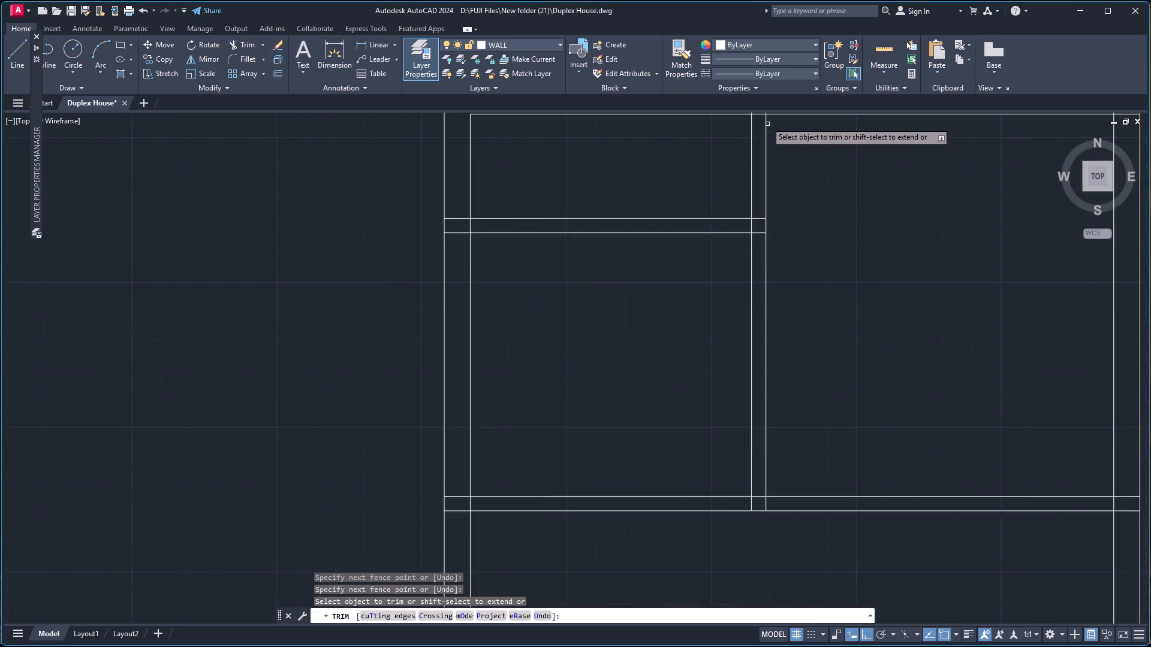
scroll(764, 120, "up", 1)
scroll(751, 110, "down", 7)
scroll(754, 190, "down", 3)
scroll(753, 147, "up", 3)
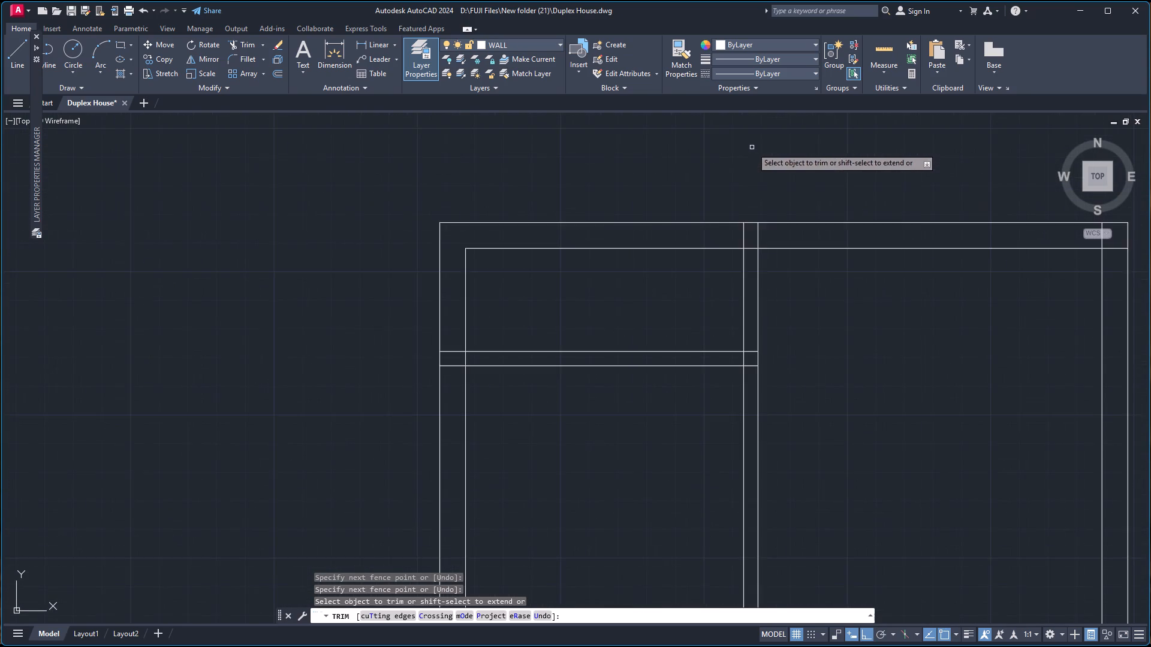
scroll(737, 208, "up", 2)
left_click_drag(727, 273, 736, 273)
left_click(813, 277)
left_click(775, 288)
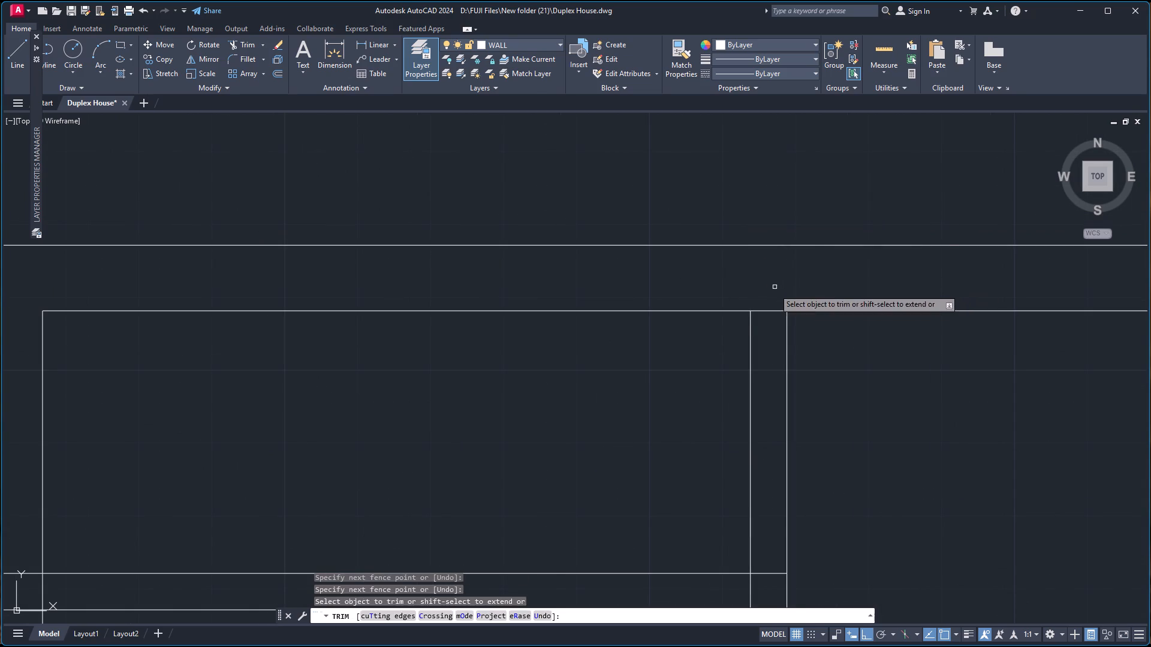
left_click(764, 325)
Trim the overlapping inner wall line ends at the plan's top-right corner.
scroll(776, 306, "down", 2)
scroll(1000, 295, "down", 3)
scroll(1023, 300, "up", 3)
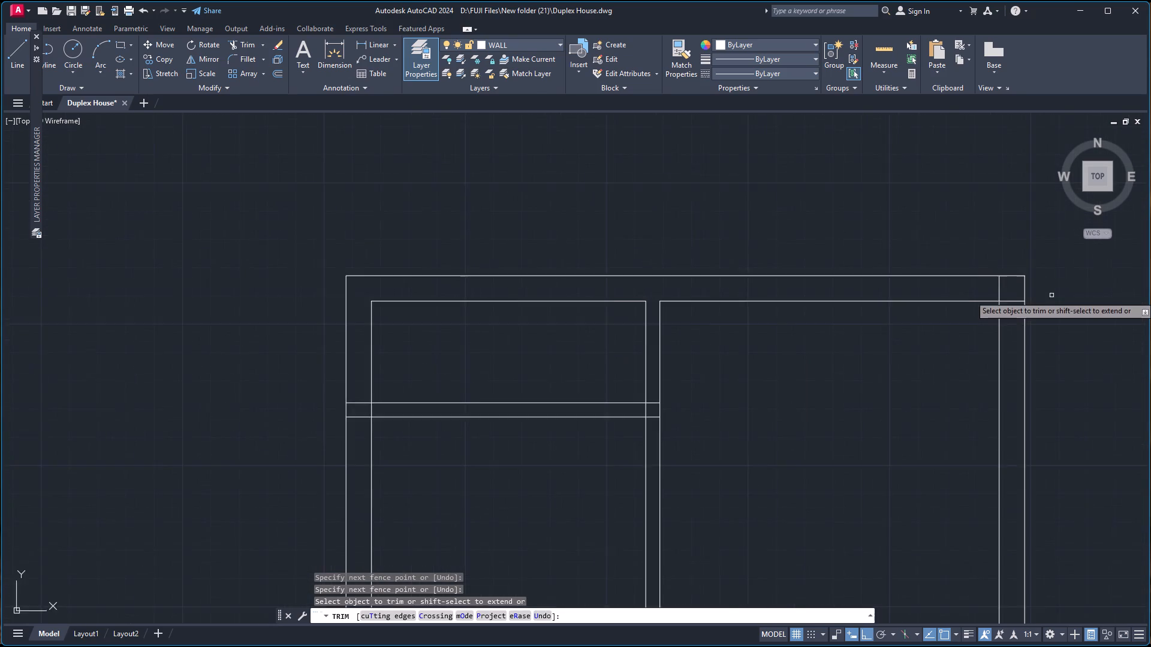
scroll(1051, 295, "up", 1)
left_click(927, 277)
left_click(1001, 313)
Trim the topmost horizontal partition's lower line where it crosses the vertical partition.
scroll(985, 310, "down", 4)
scroll(864, 382, "up", 2)
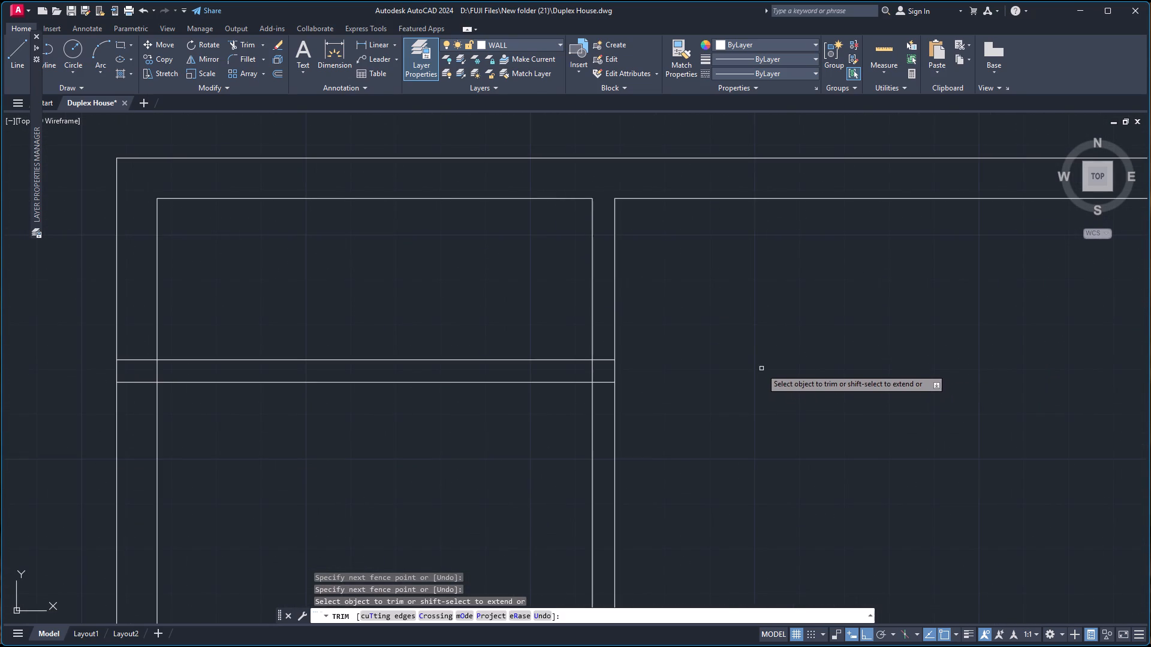
scroll(621, 395, "up", 2)
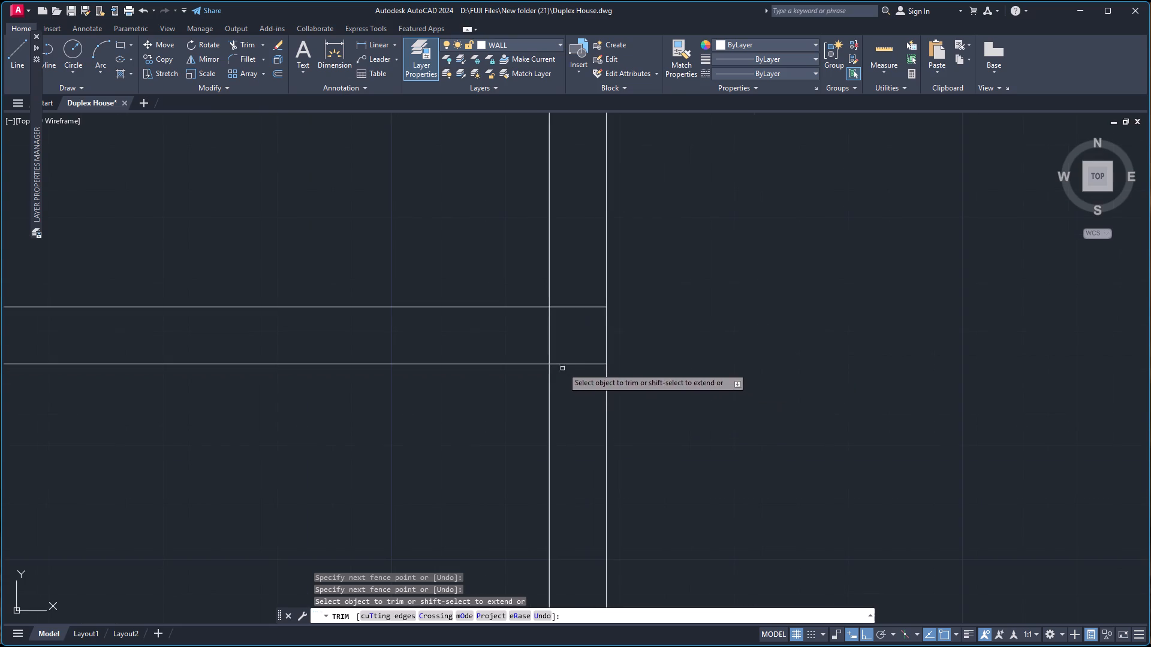
left_click(573, 347)
left_click(568, 377)
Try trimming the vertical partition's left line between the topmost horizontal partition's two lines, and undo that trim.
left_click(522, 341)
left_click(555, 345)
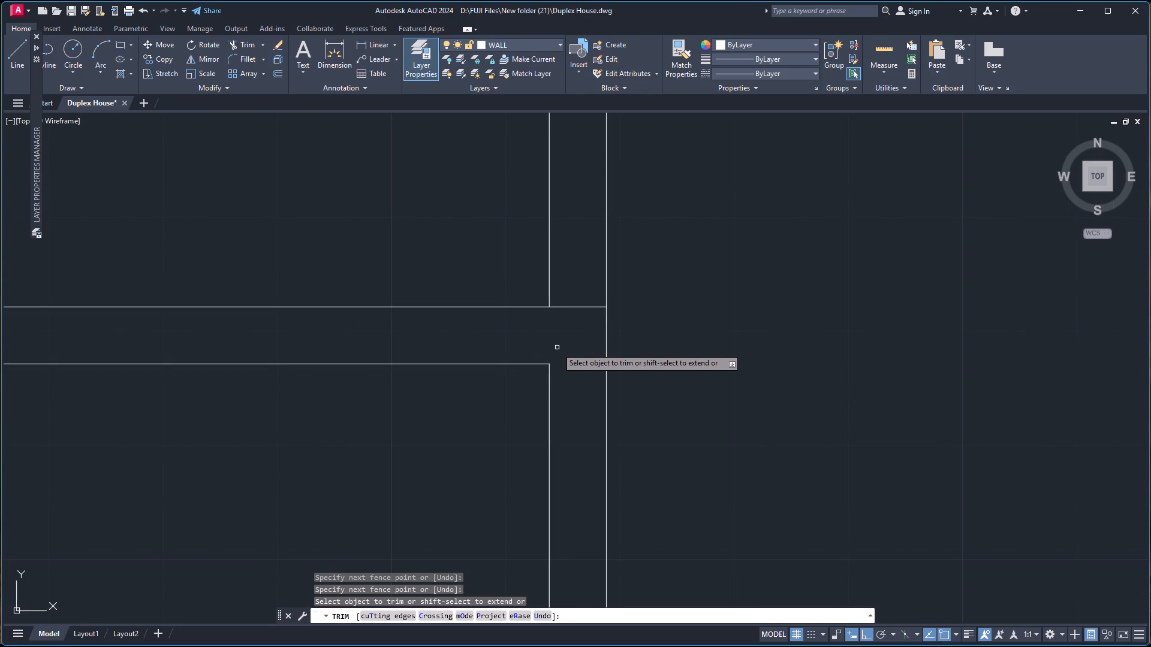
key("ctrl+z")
Trim the ends of the two upper horizontal partitions inside the left outer wall.
scroll(566, 339, "down", 4)
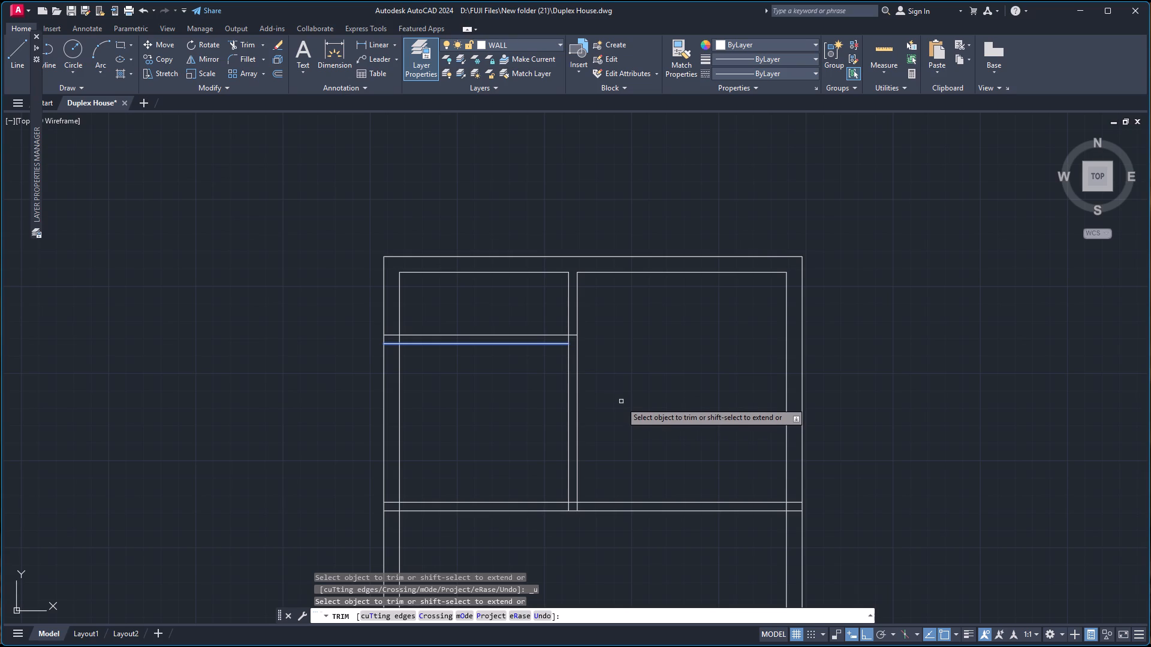
scroll(584, 488, "up", 1)
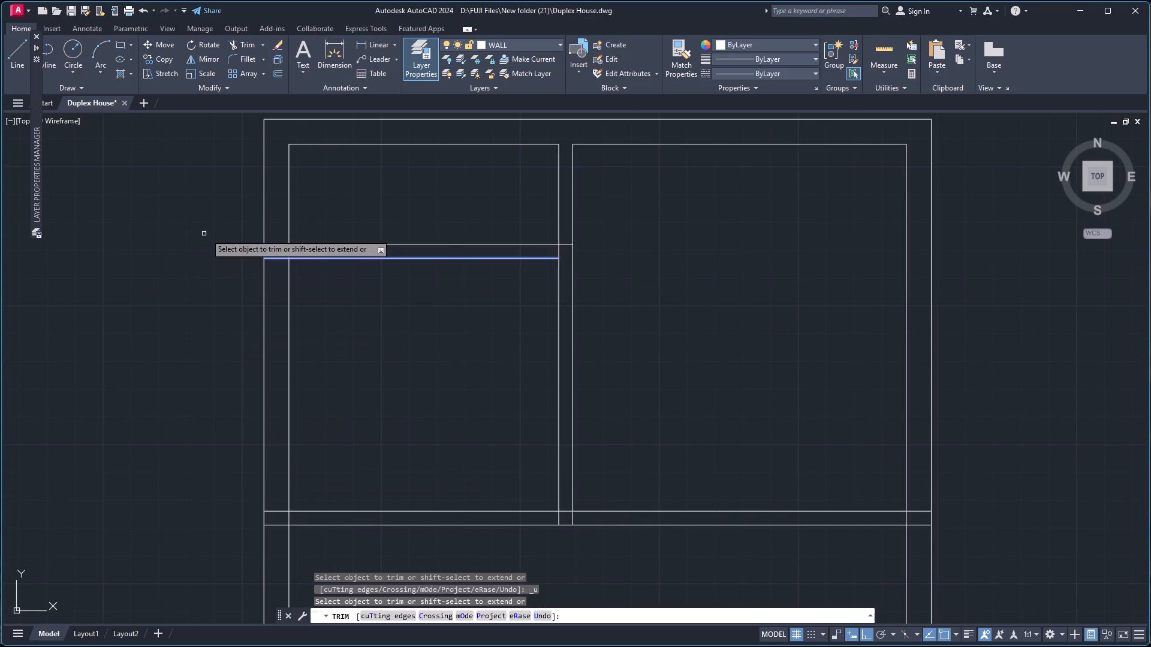
left_click(277, 229)
left_click(279, 271)
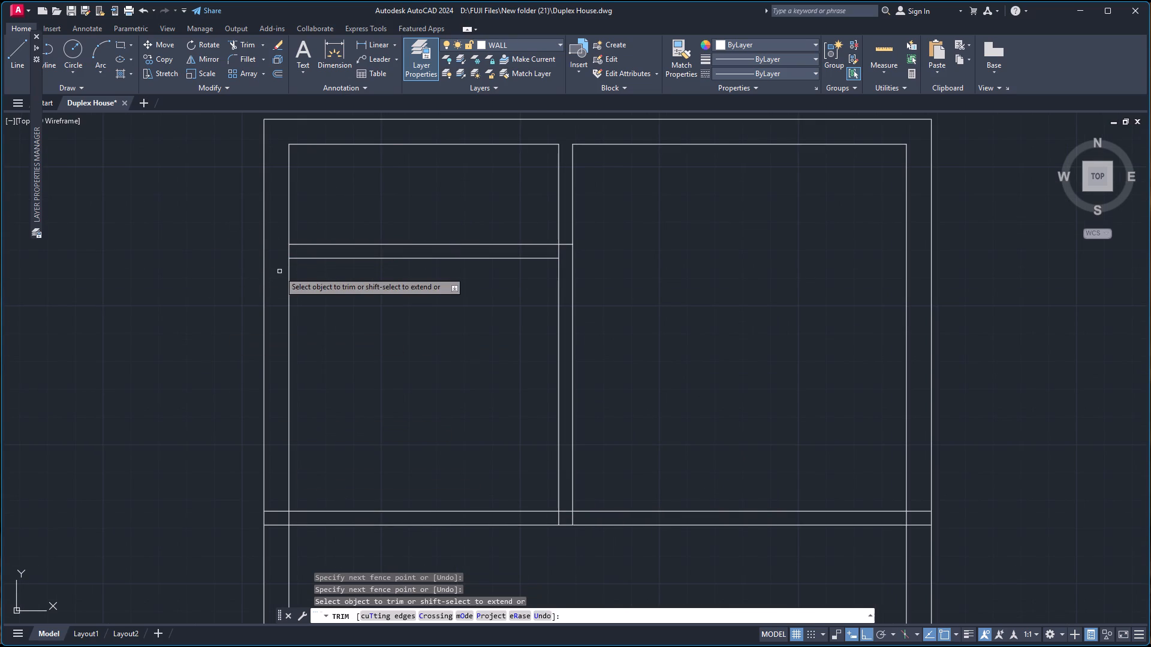
scroll(276, 401, "down", 1)
scroll(276, 480, "up", 2)
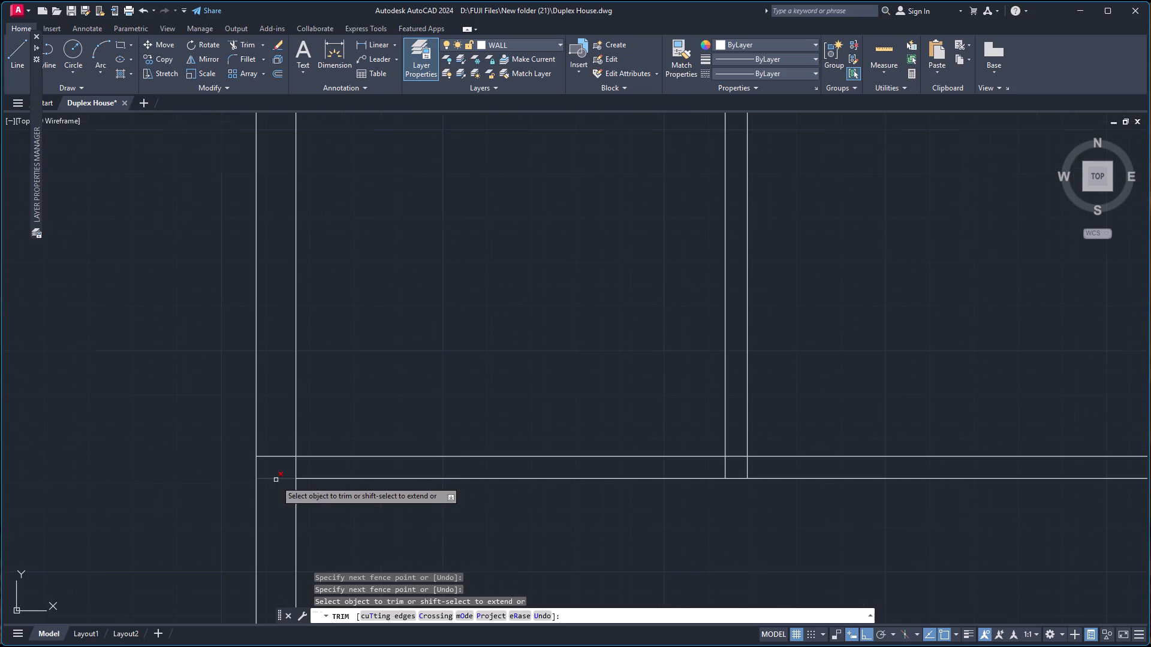
left_click(283, 427)
left_click(282, 465)
left_click(281, 468)
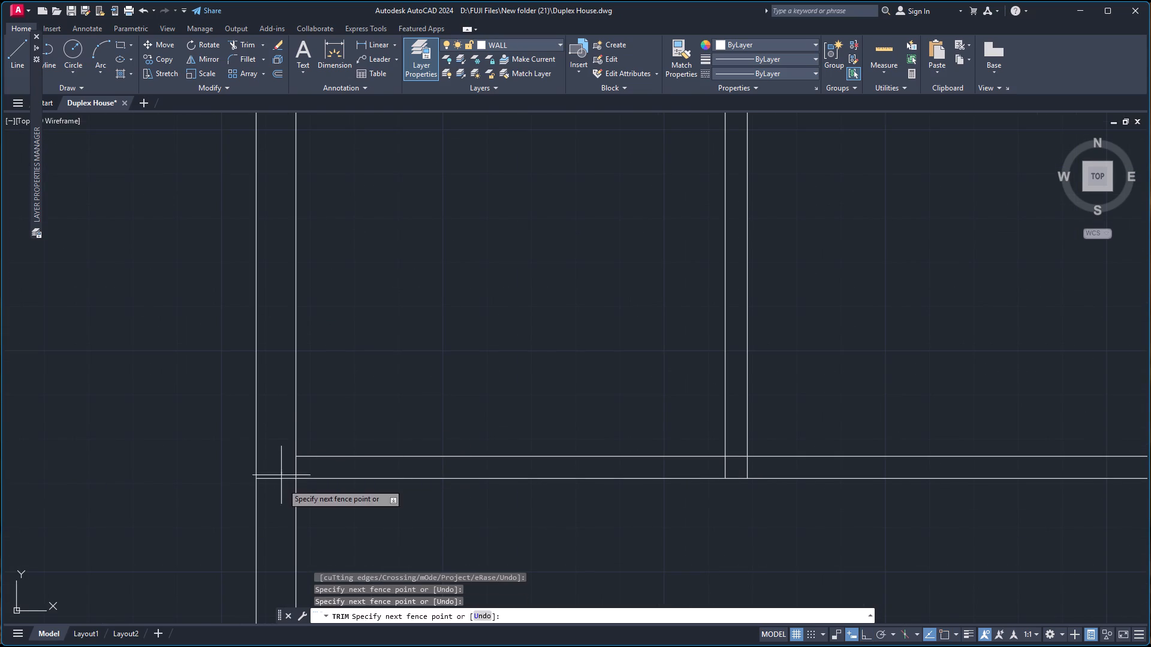
left_click(282, 485)
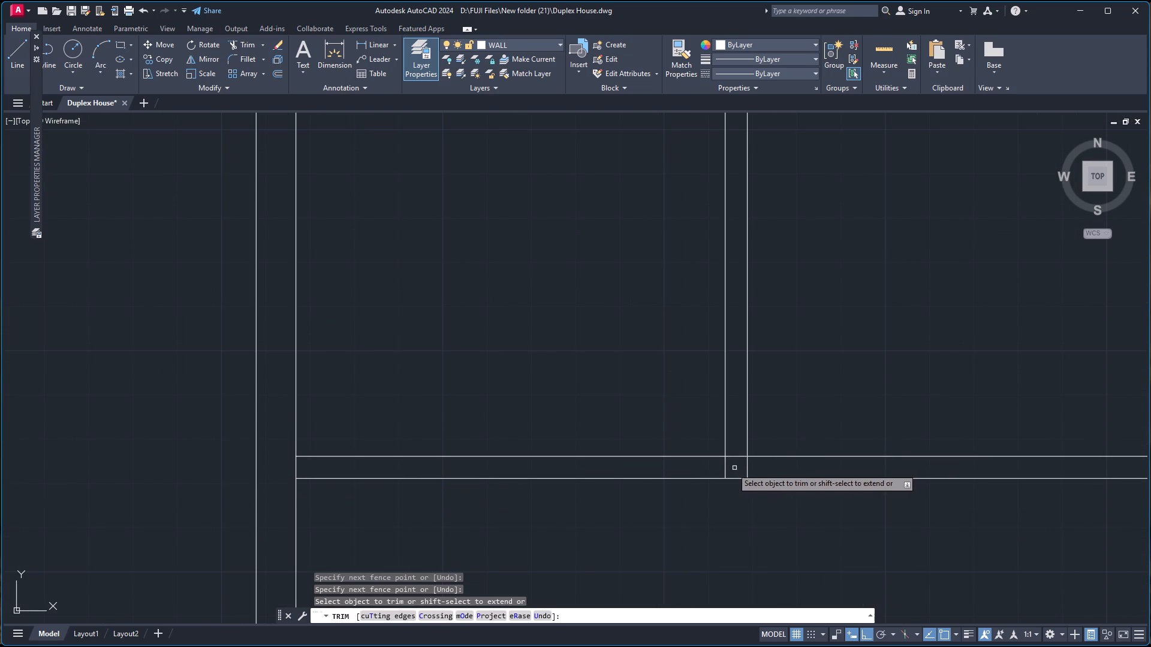
Trim the vertical partition's right line and the second horizontal partition's upper line where the two partitions meet.
left_click(739, 468)
left_click(758, 471)
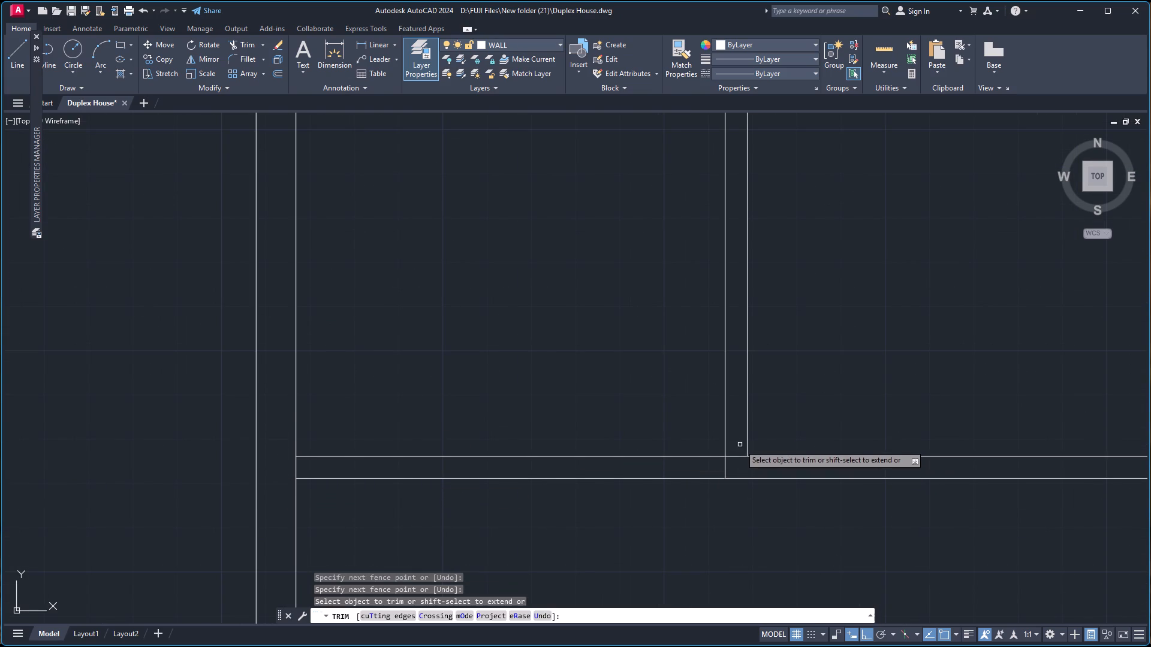
left_click(739, 445)
left_click(737, 470)
Trim the second horizontal partition's line ends inside the right outer wall, and finish trimming.
scroll(941, 466, "down", 1)
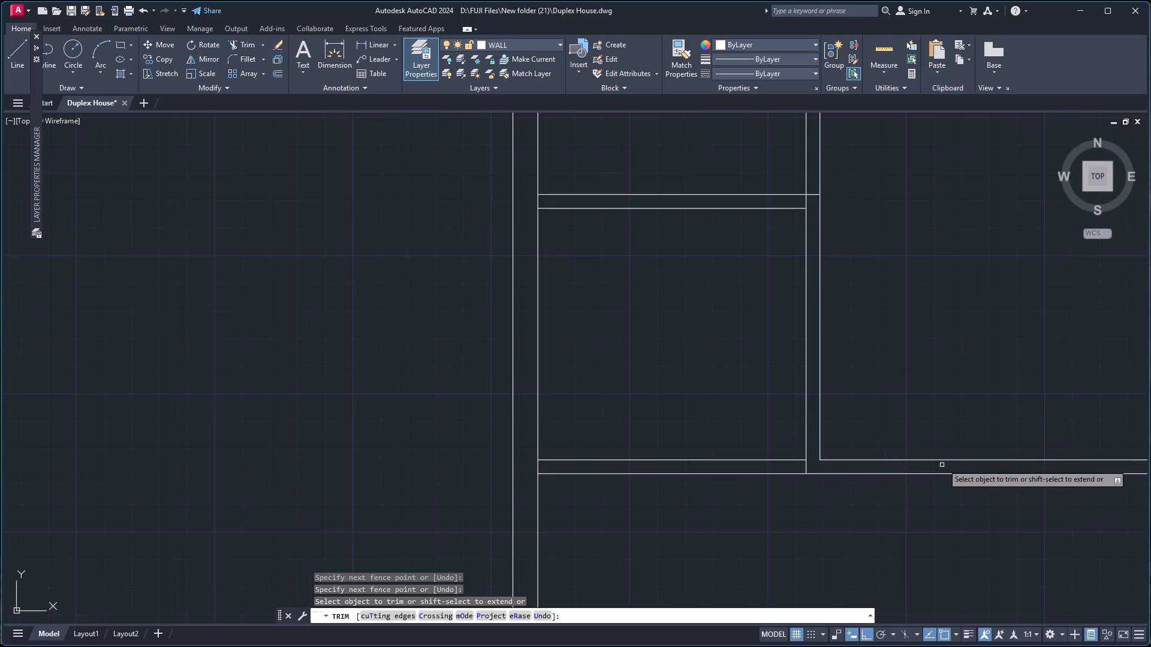
scroll(1022, 458, "up", 1)
scroll(1021, 458, "down", 6)
scroll(1054, 456, "up", 5)
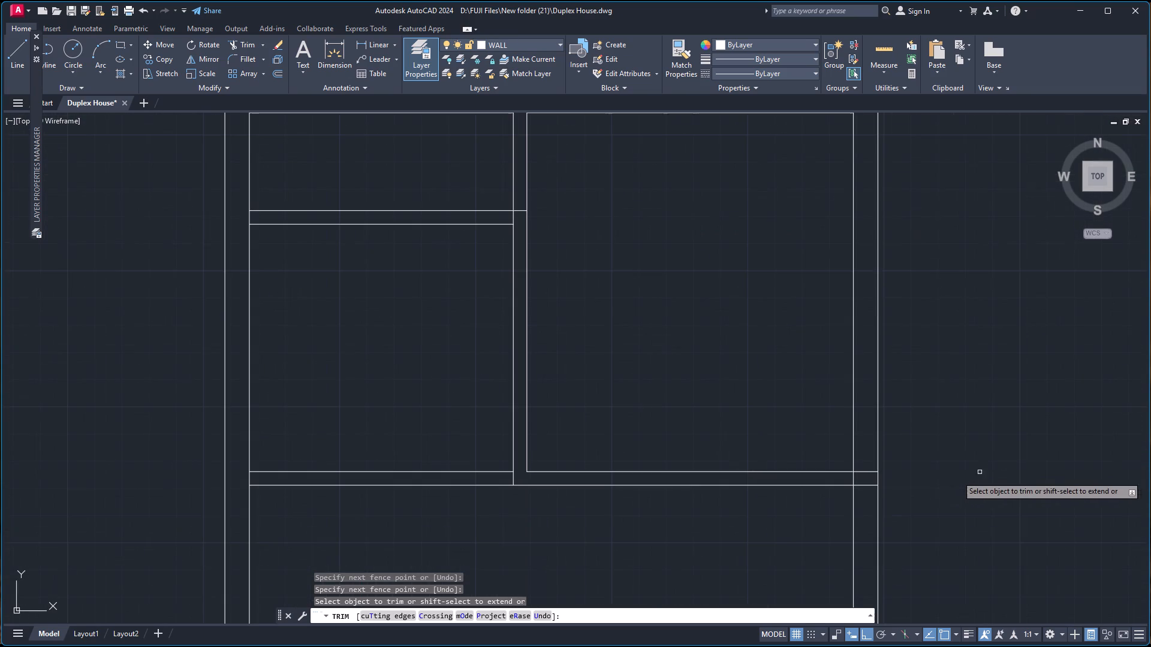
left_click(864, 456)
left_click(864, 489)
scroll(864, 430, "down", 4)
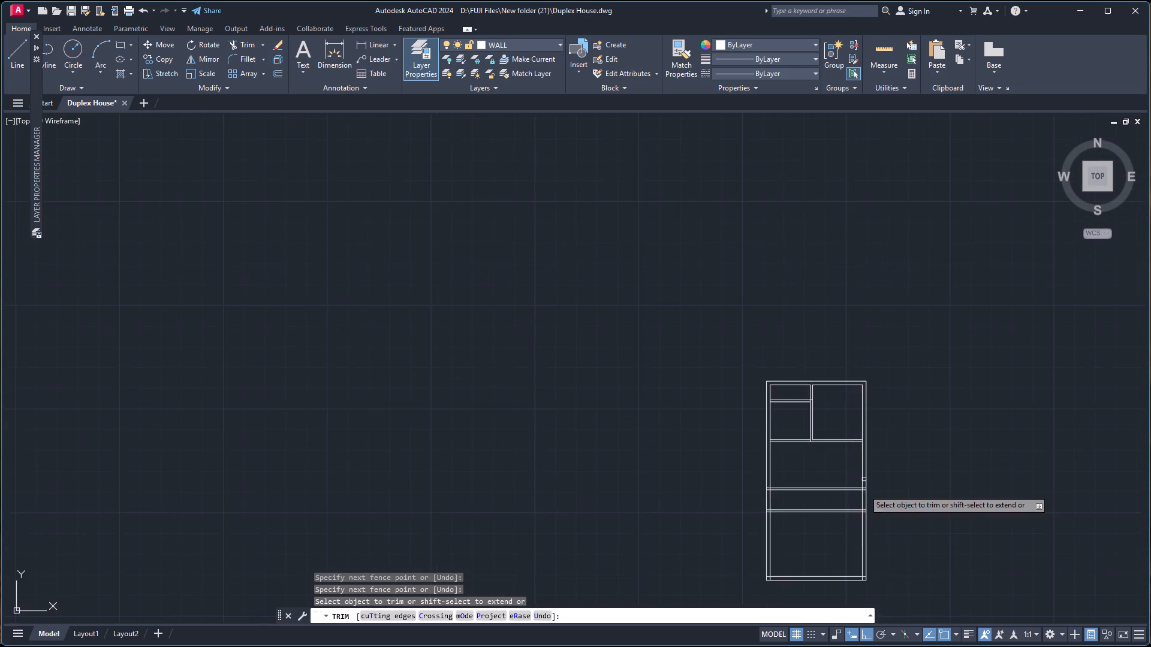
scroll(861, 505, "up", 3)
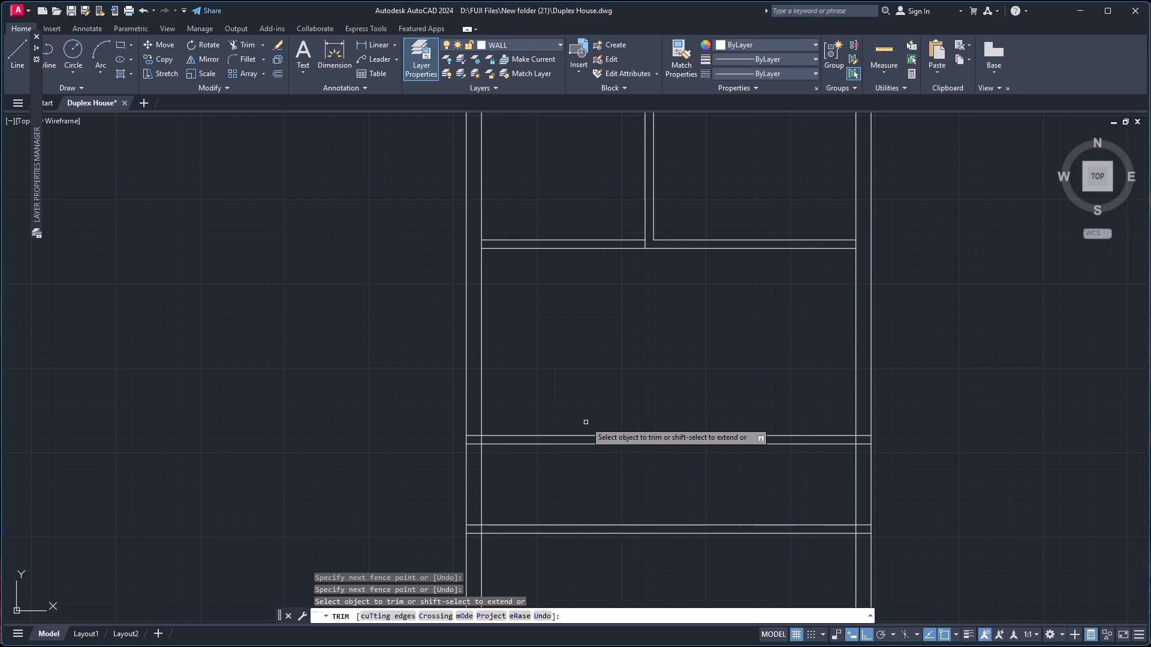
key("Escape")
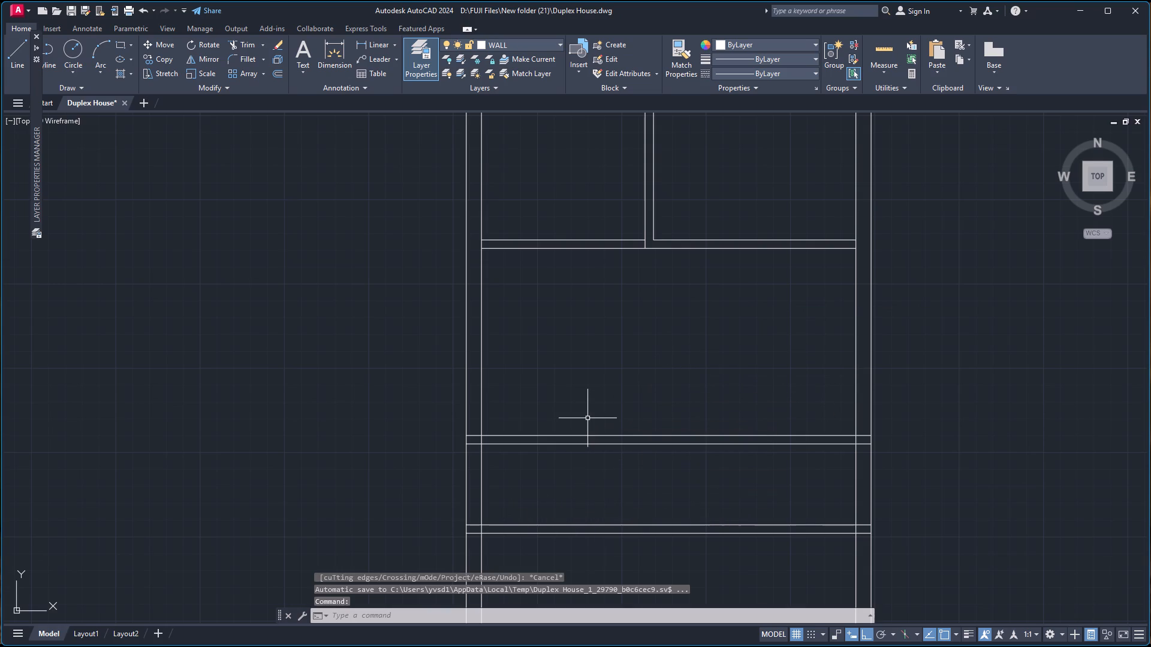
Offset the left outer wall's inner line 4'-7" inward, and offset the new line 5" to the right to form a vertical partition.
key("o")
key("Return")
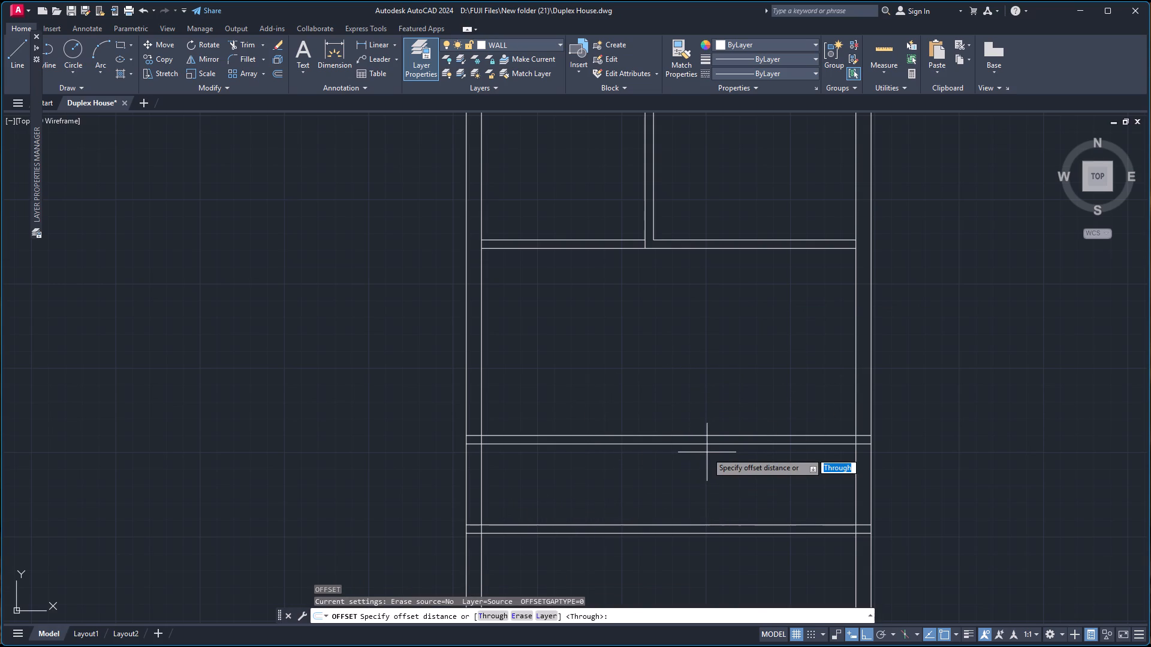
key("Return")
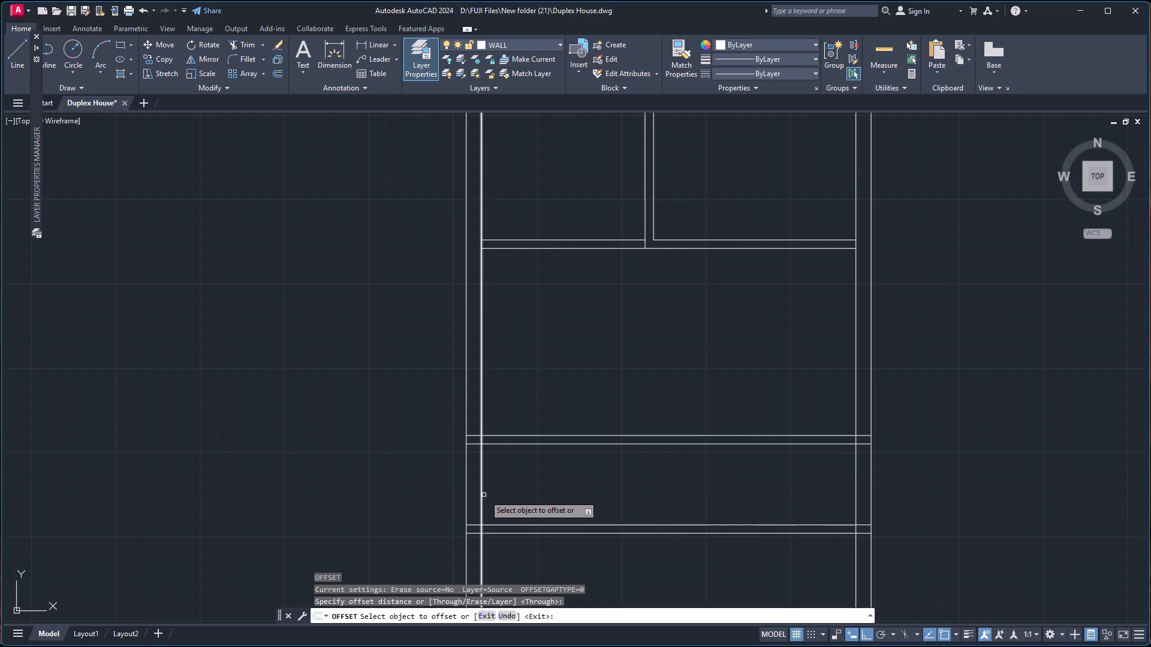
left_click(482, 496)
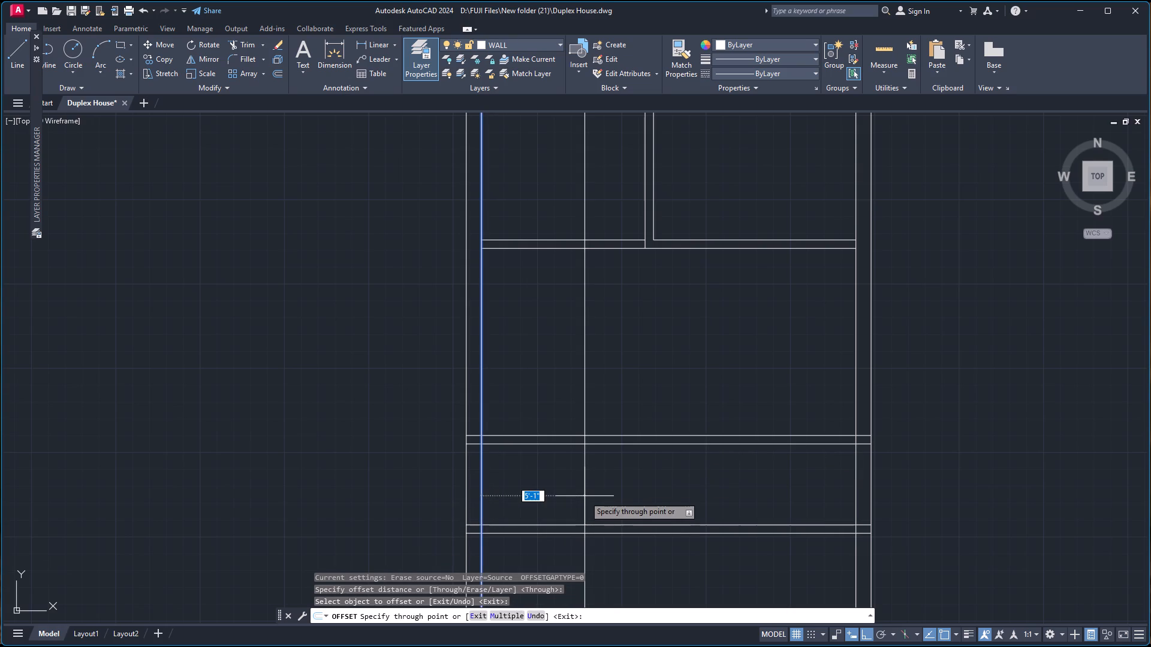
type("4'-")
key("7")
key("Return")
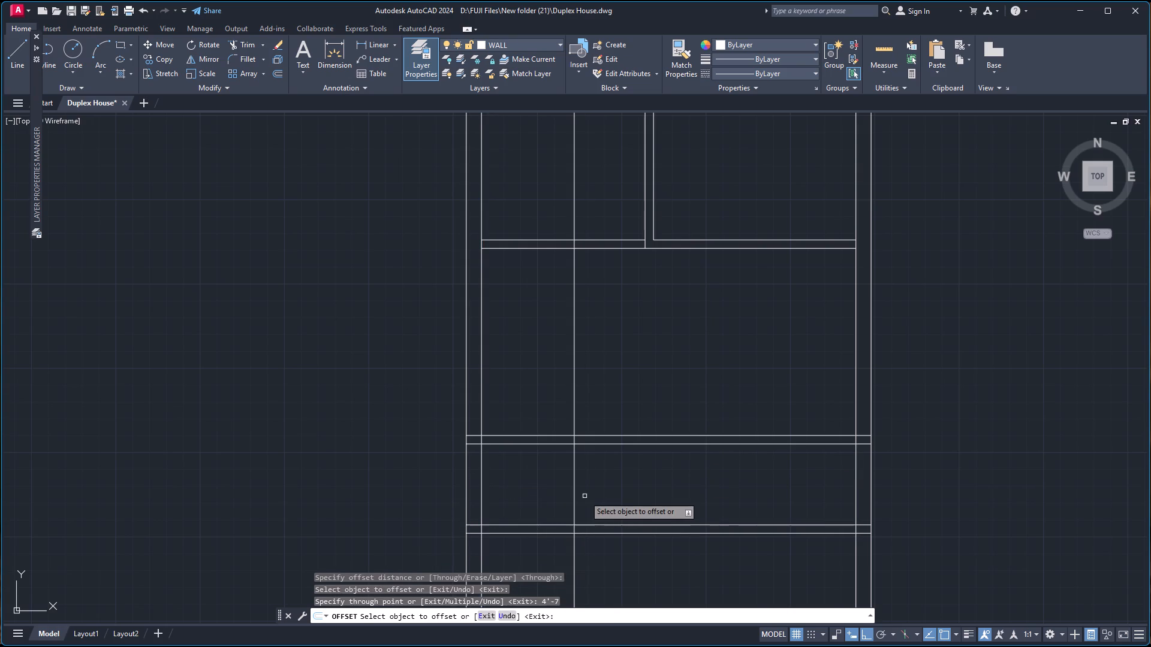
left_click(571, 504)
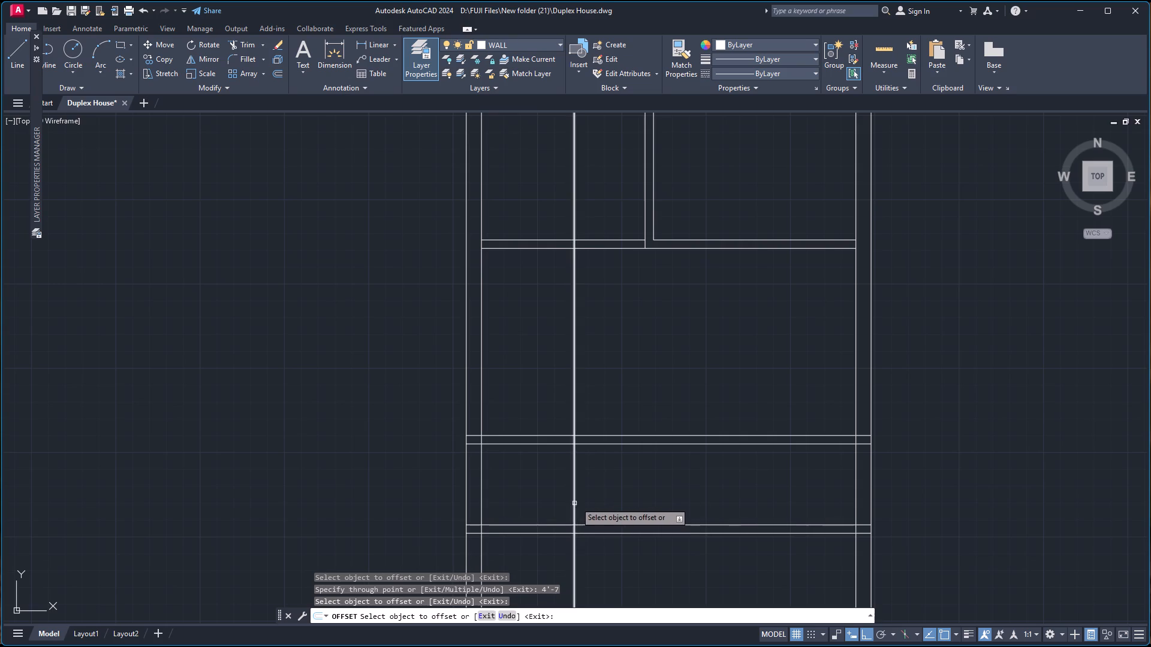
left_click(575, 502)
key("5")
key("Return")
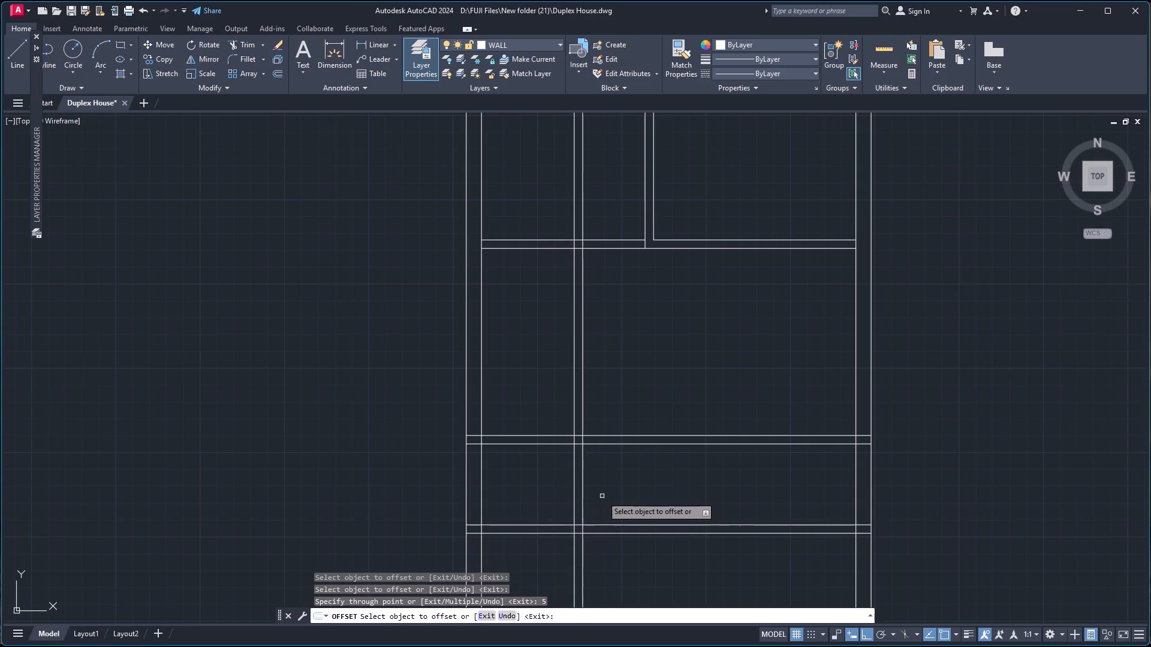
Offset the right outer wall's inner line 8'-1" inward and the new line 5" further left to form another vertical partition.
left_click(856, 495)
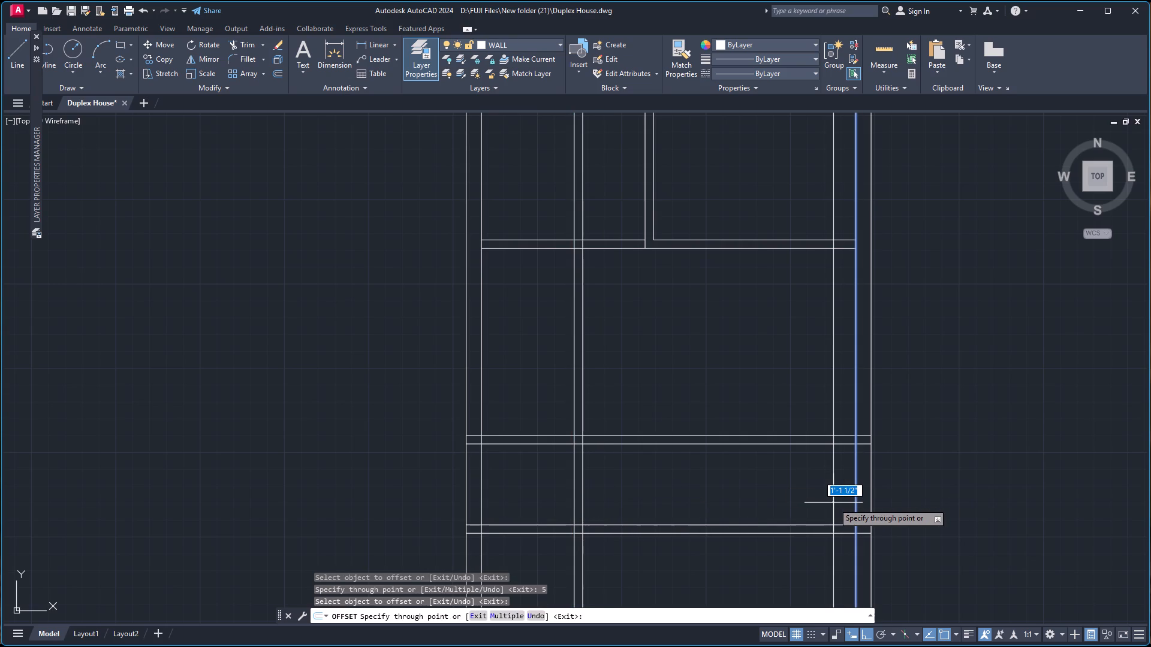
type("8'-1")
key("Return")
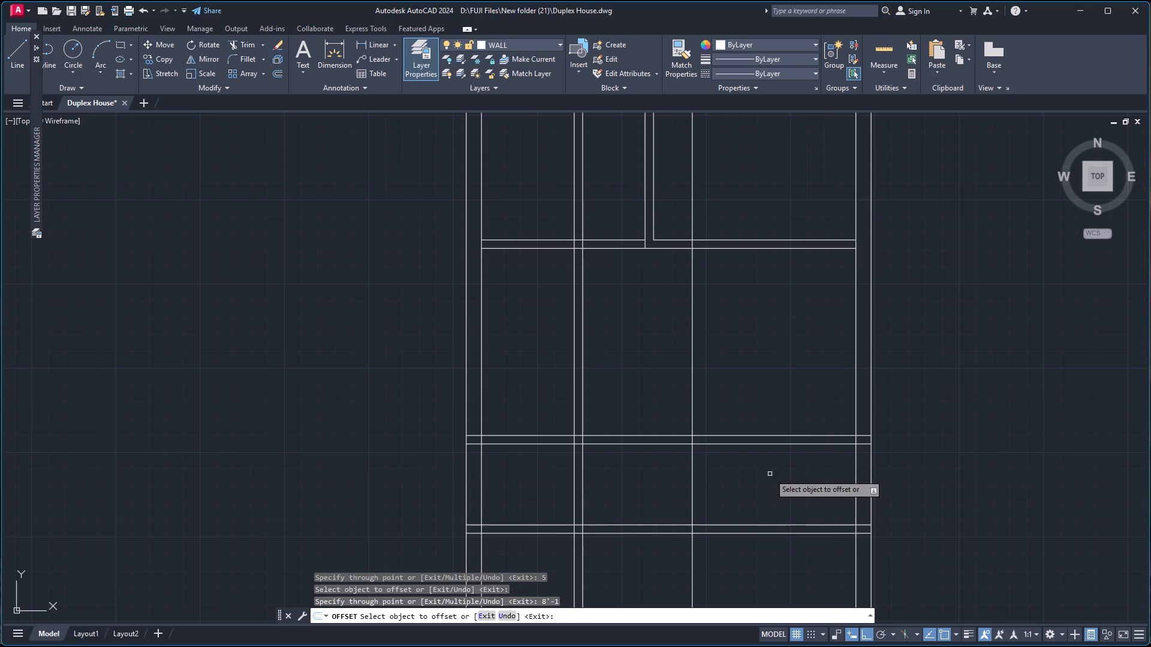
left_click(691, 474)
key("5")
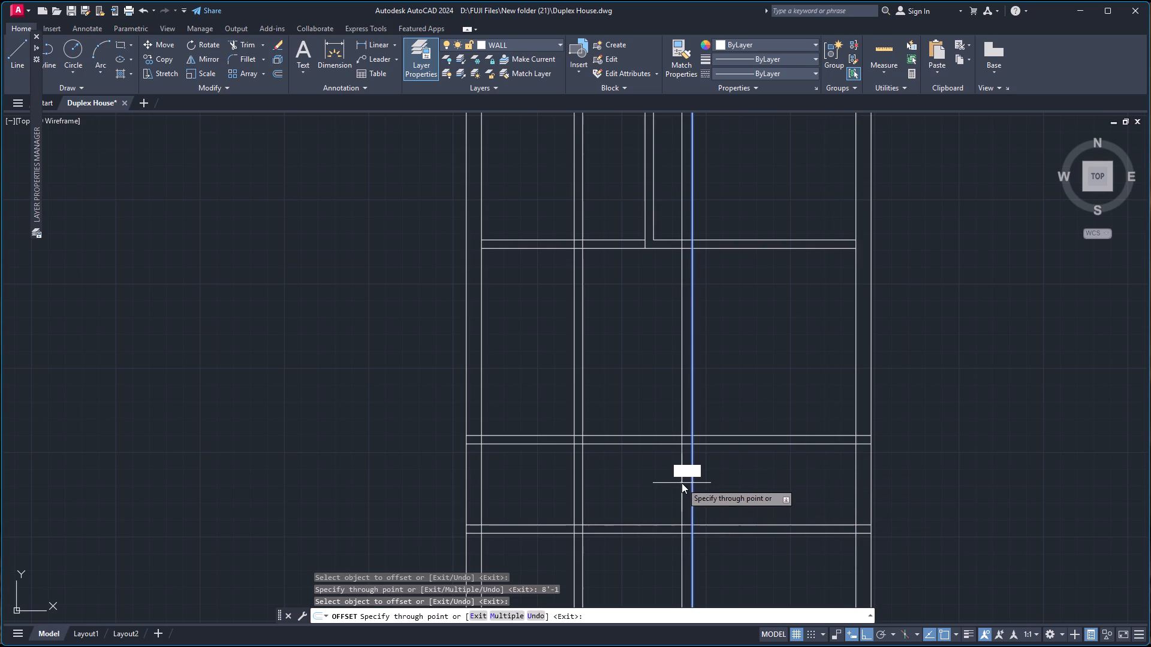
key("Return")
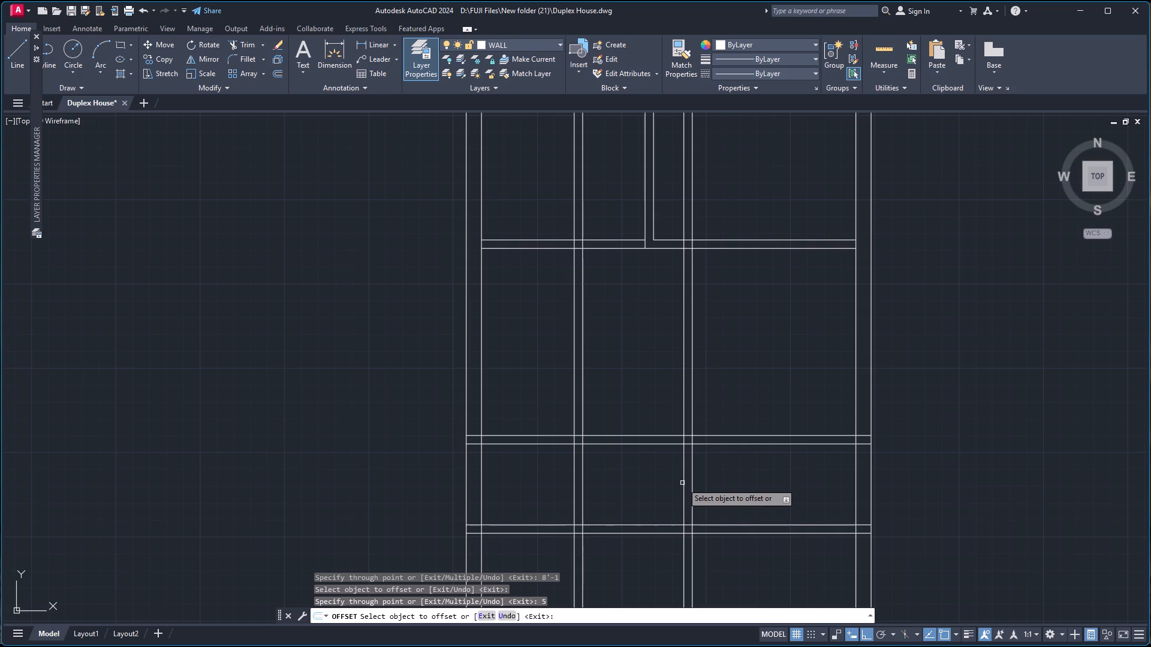
key("Escape")
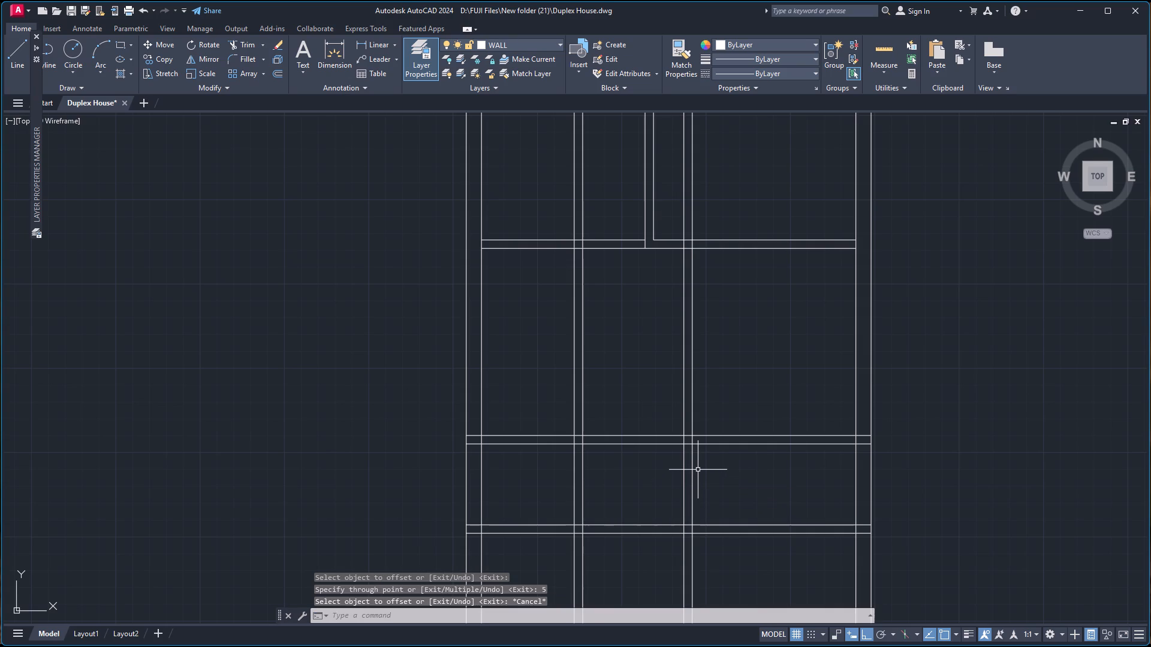
Trim the third horizontal partition's lower line between the two lines of the new left vertical partition.
type("TR")
key("shift+Return")
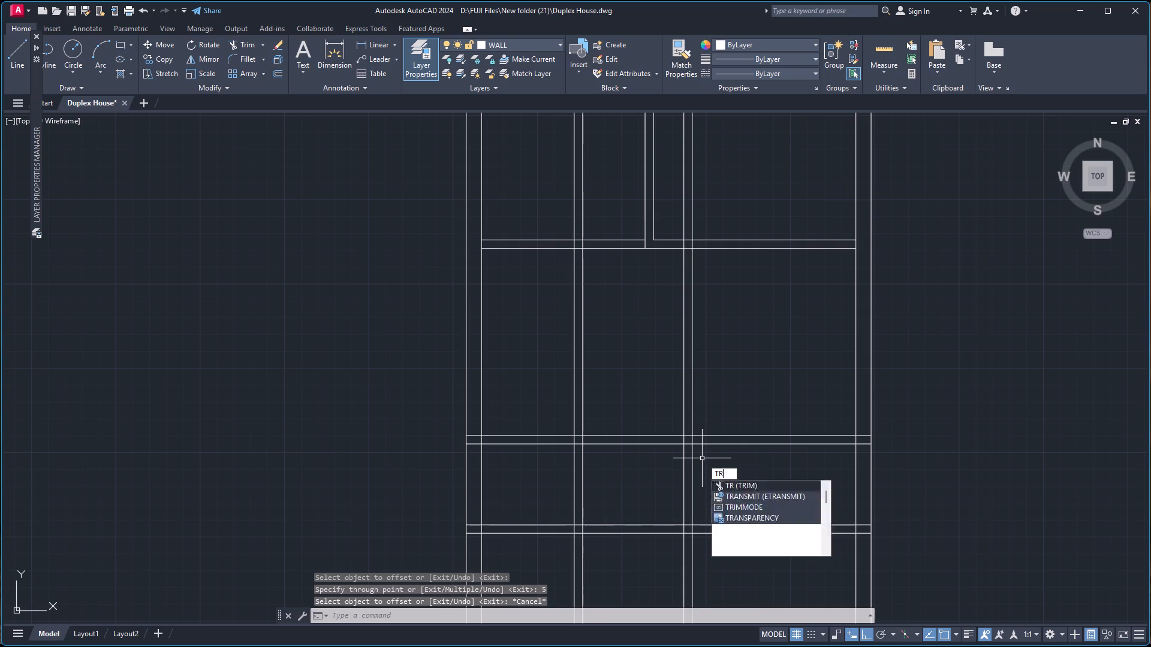
scroll(578, 434, "up", 1)
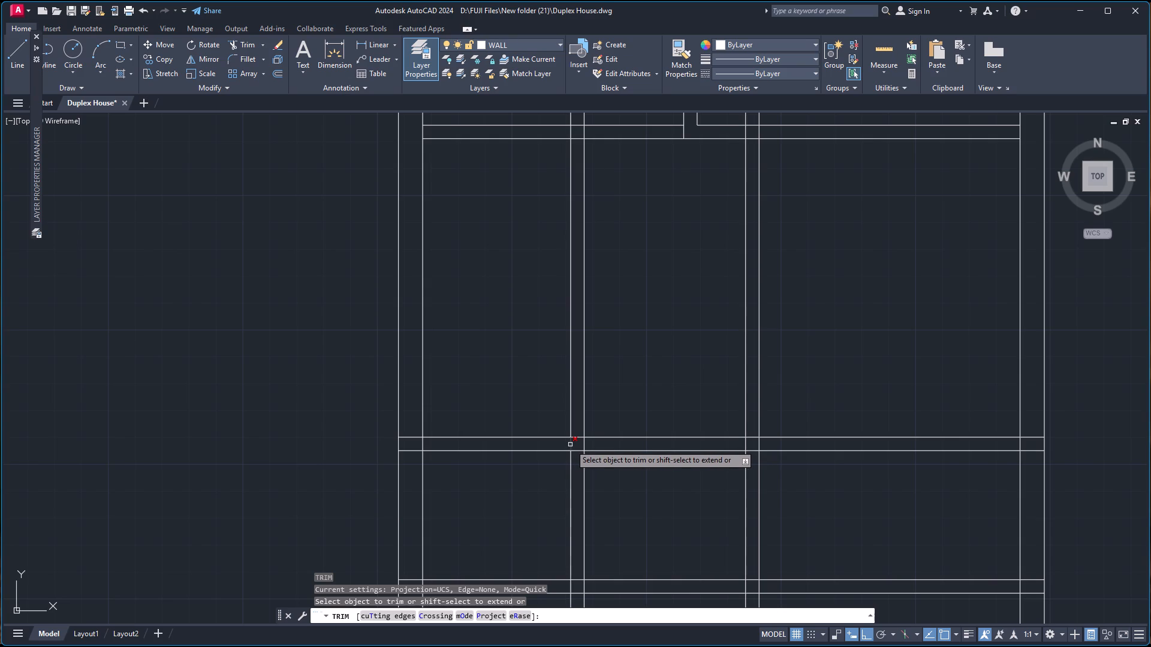
left_click(577, 448)
left_click(577, 465)
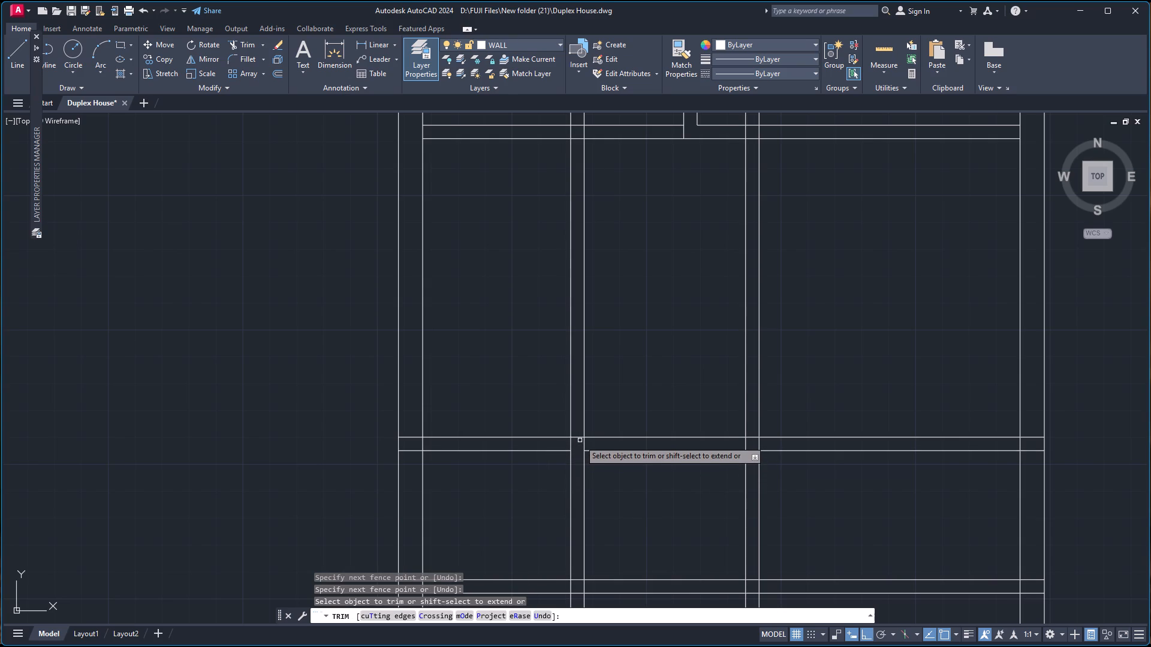
Trim away both new vertical partitions' lines between the second and third horizontal partitions.
left_click(547, 338)
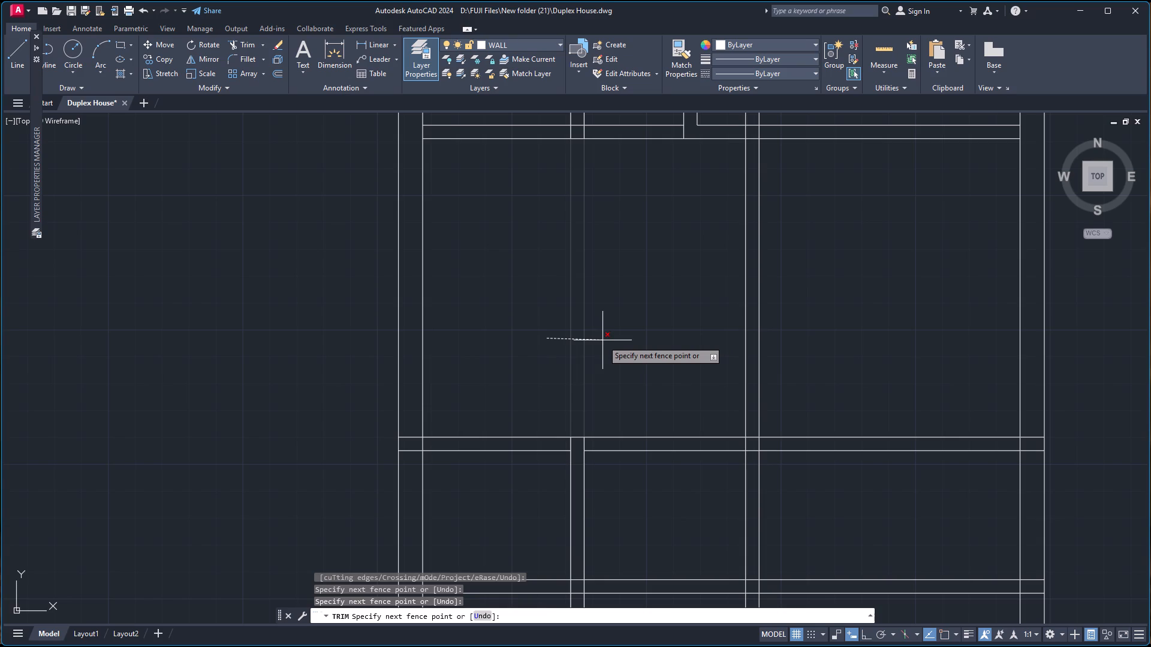
left_click(602, 340)
left_click(668, 323)
left_click(908, 325)
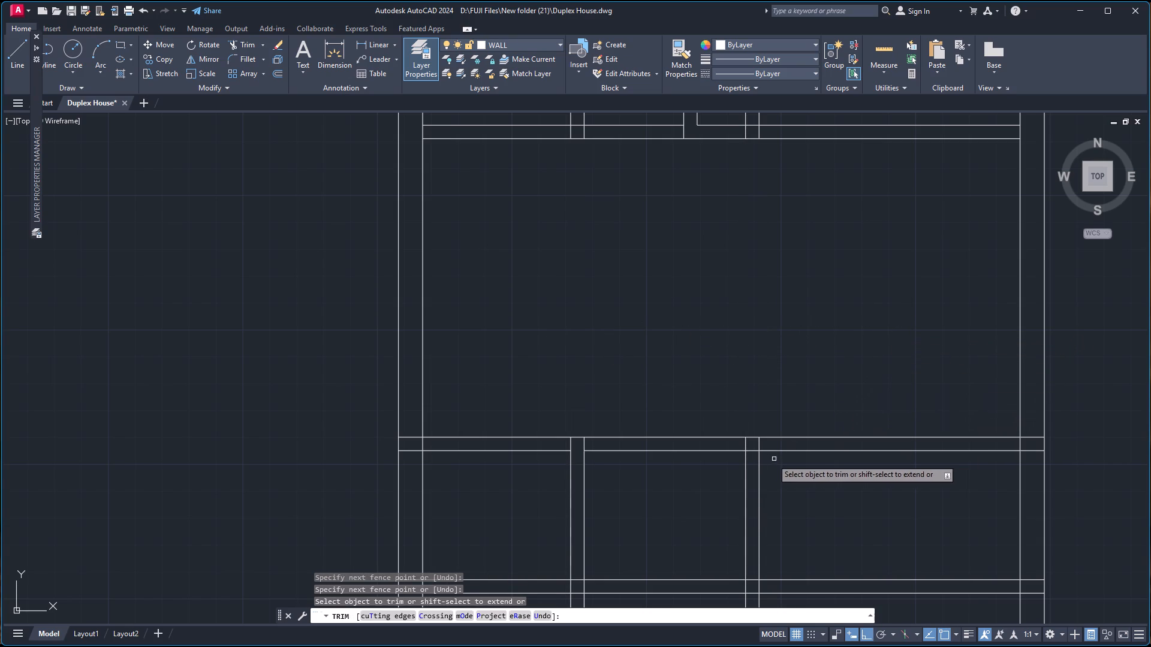
Trim the two lower horizontal partitions' lines out of the passage between the new vertical partitions.
left_click(630, 360)
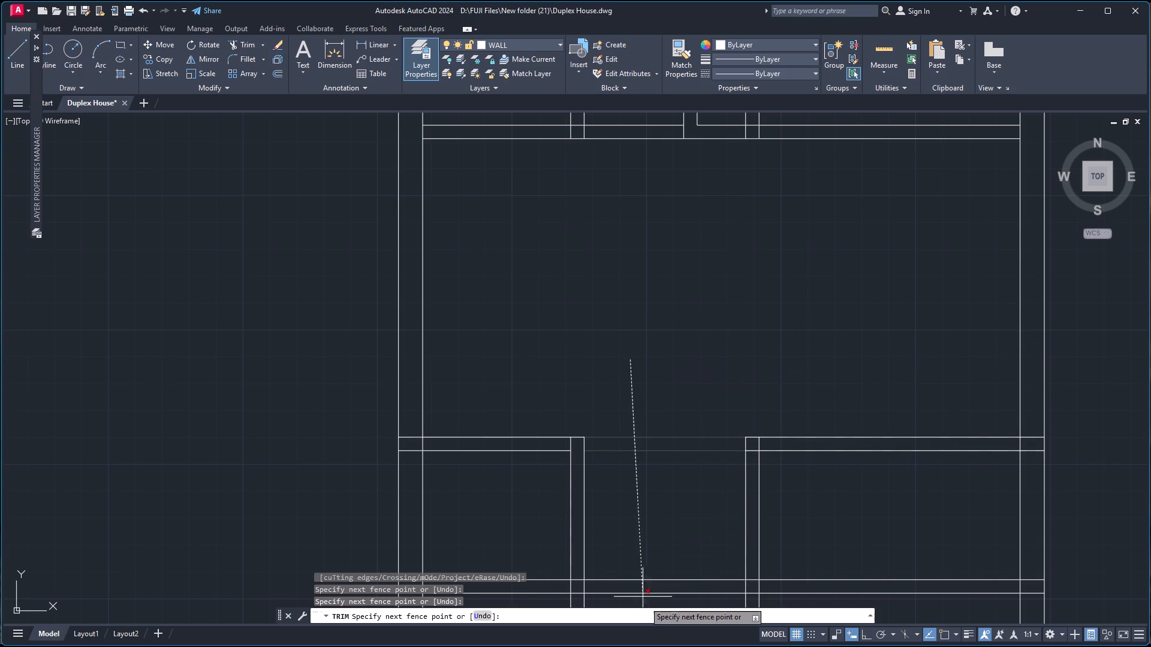
left_click(646, 604)
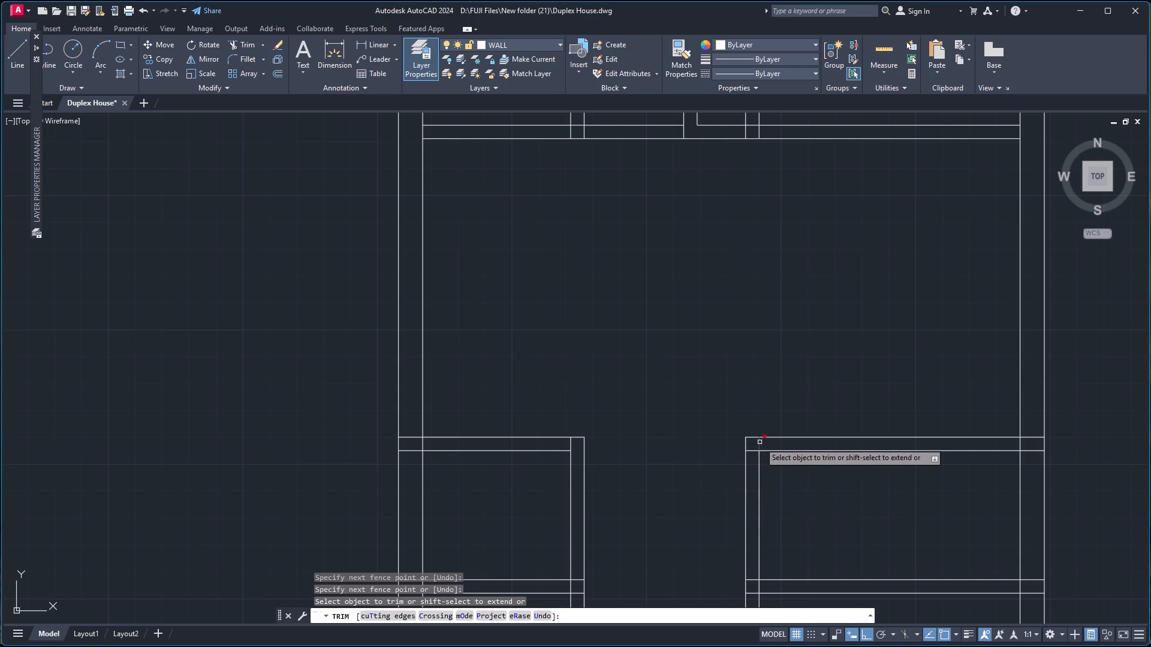
Trim the overlapping inner lines at the corner of the right vertical partition and the third horizontal partition.
scroll(760, 442, "up", 2)
left_click(733, 471)
left_click(771, 443)
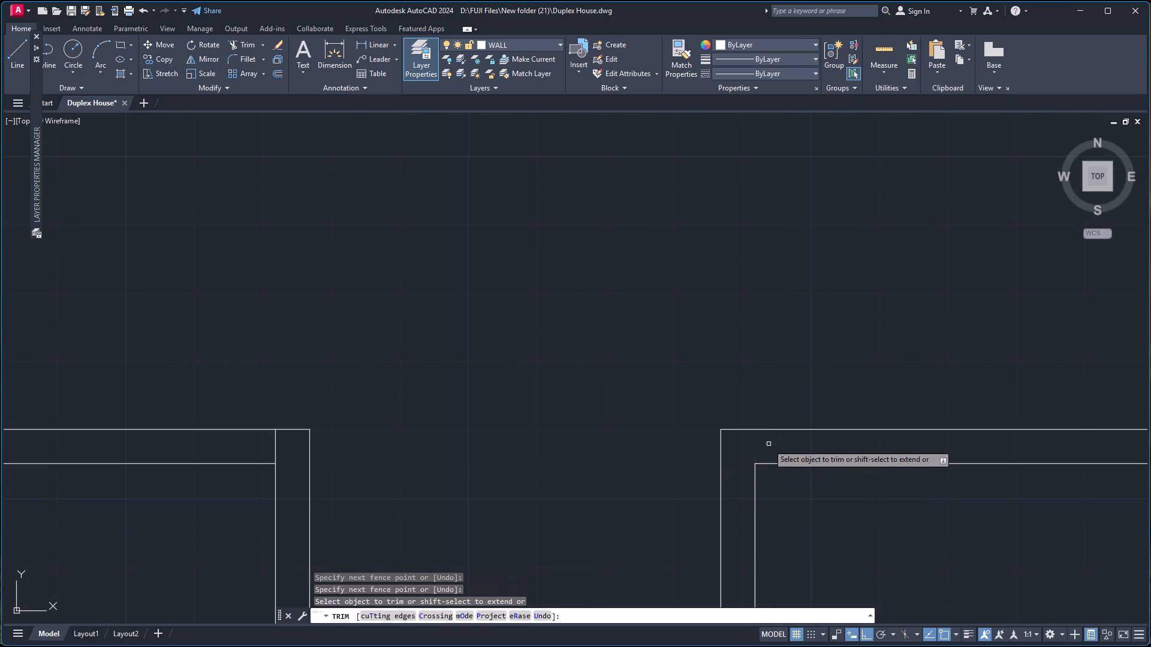
Trim the line ends of the two lower horizontal partitions inside the left outer wall.
scroll(658, 456, "down", 2)
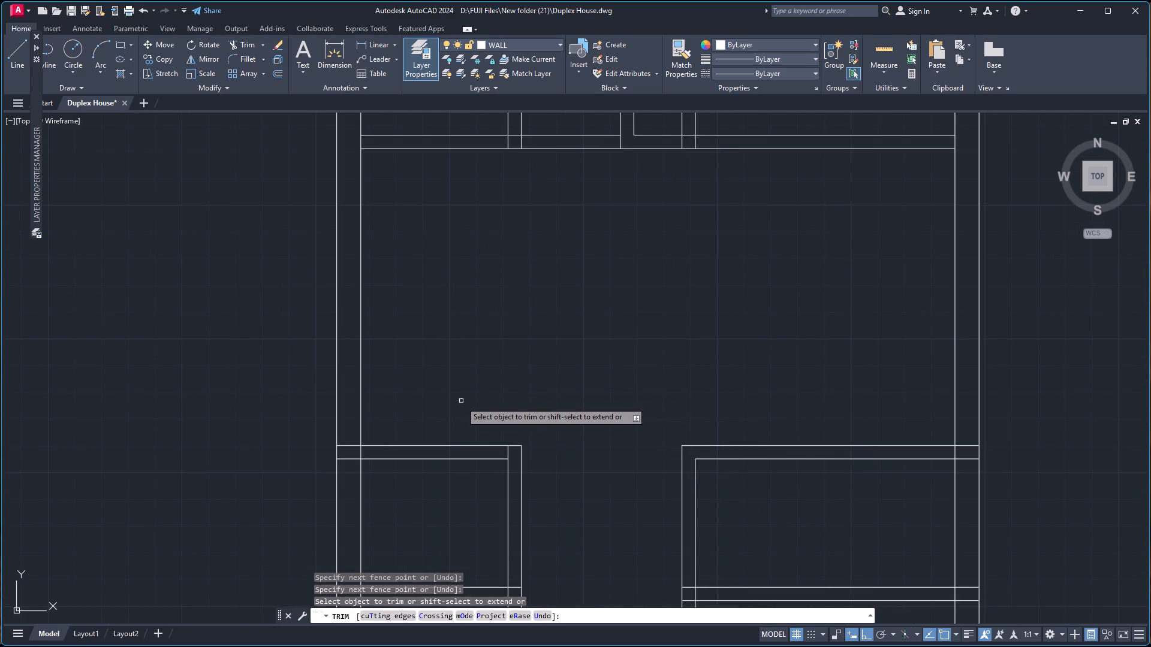
scroll(460, 410, "down", 1)
scroll(389, 470, "up", 3)
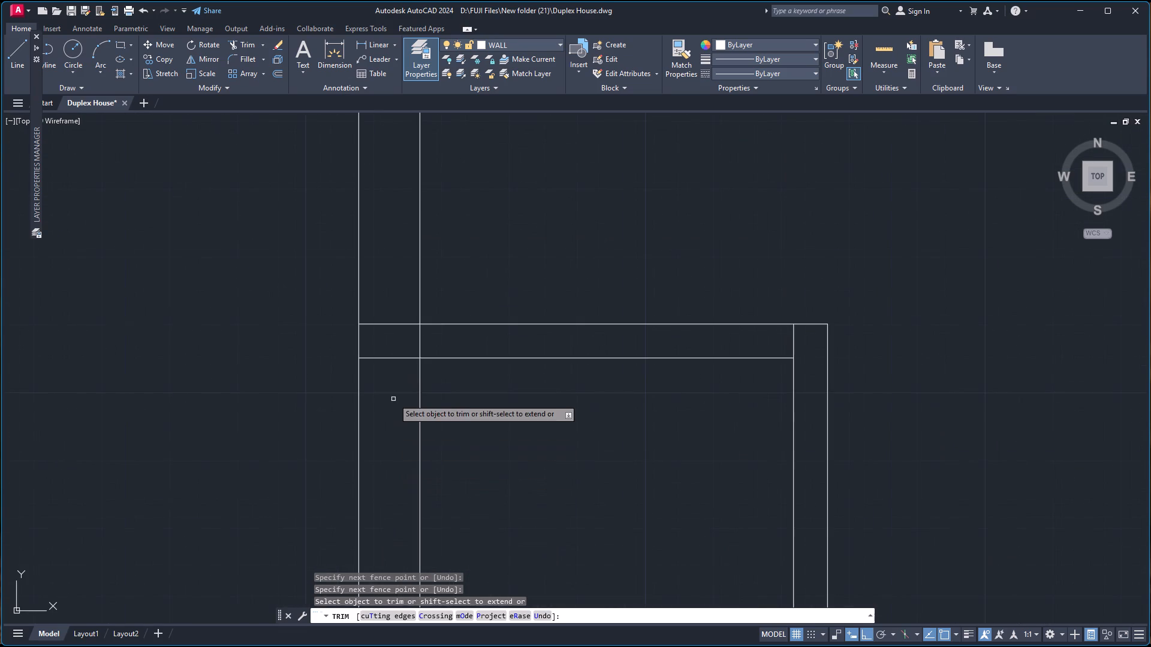
left_click(391, 297)
left_click(369, 443)
scroll(378, 435, "down", 3)
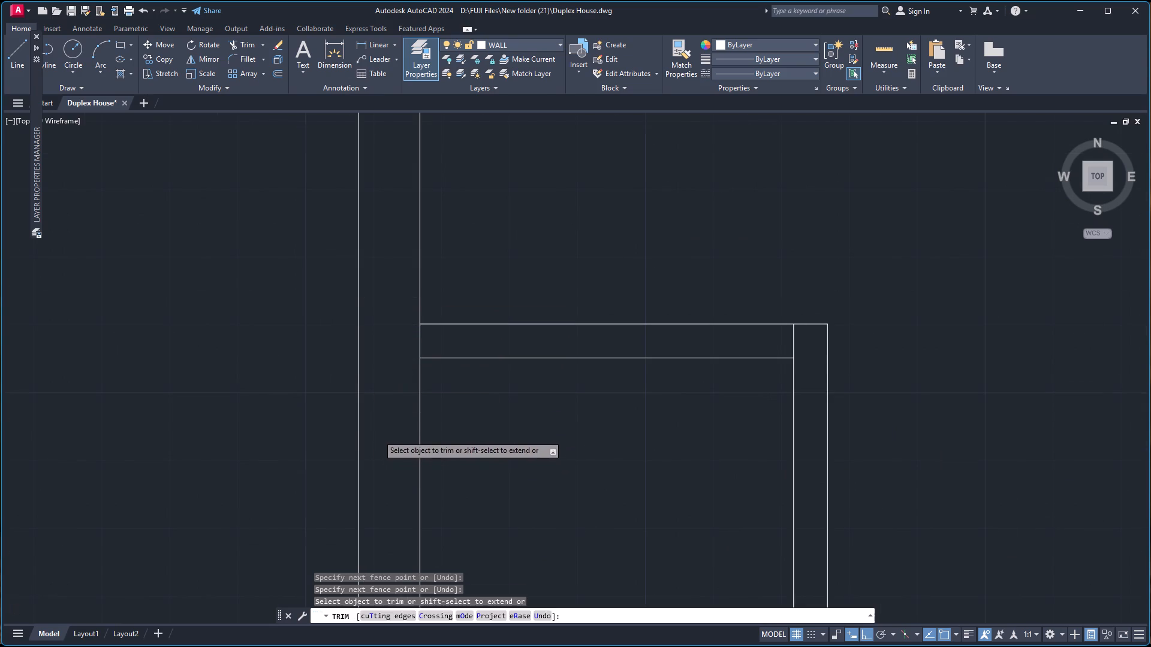
scroll(378, 436, "down", 2)
scroll(379, 467, "up", 5)
left_click(372, 392)
left_click(355, 508)
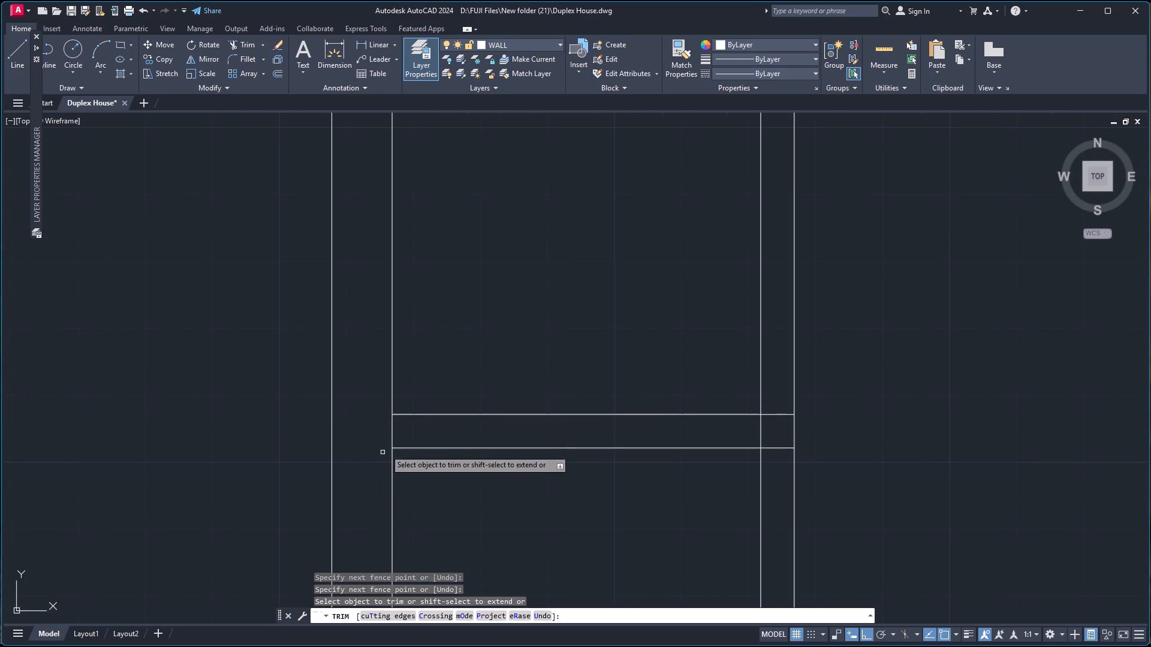
Trim the overlapping inner lines where the left vertical partition meets the lowest horizontal partition.
left_click(782, 403)
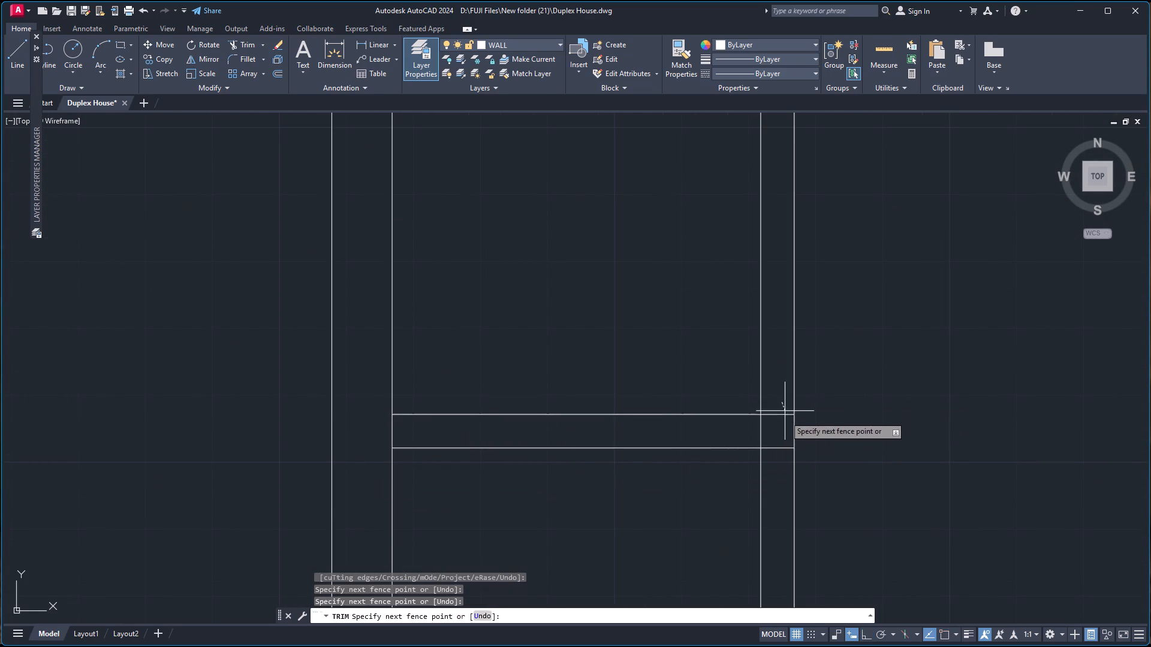
left_click(782, 428)
left_click(748, 439)
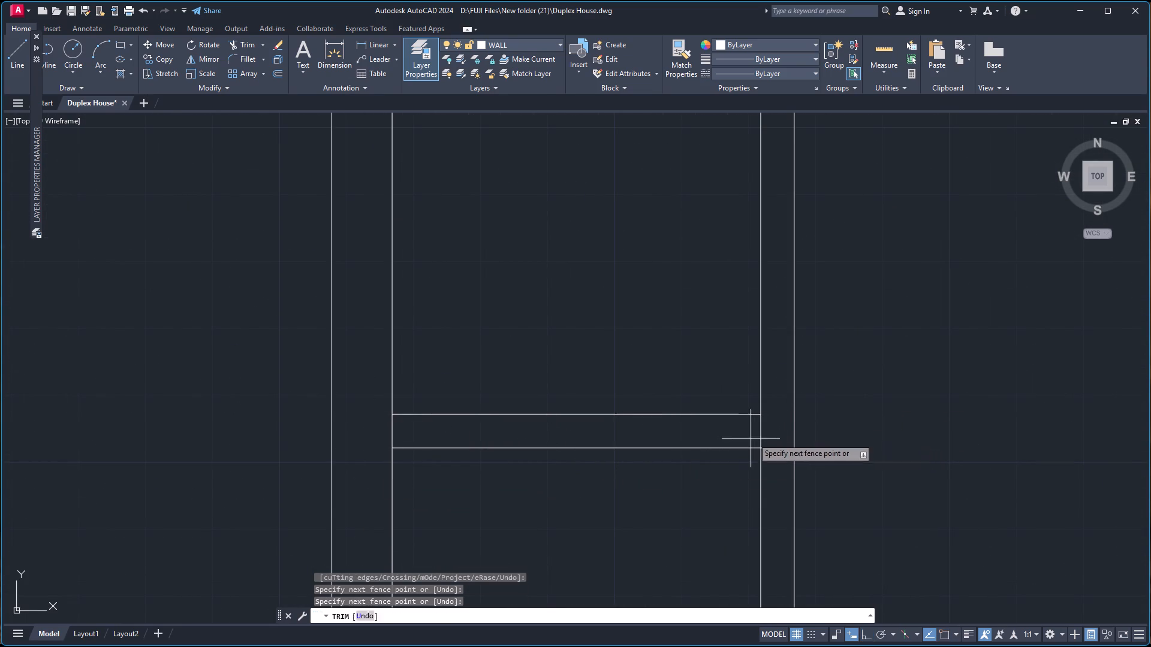
left_click(770, 429)
Trim away the left vertical partition's two lines below the lowest horizontal partition.
scroll(772, 427, "down", 5)
scroll(867, 458, "up", 2)
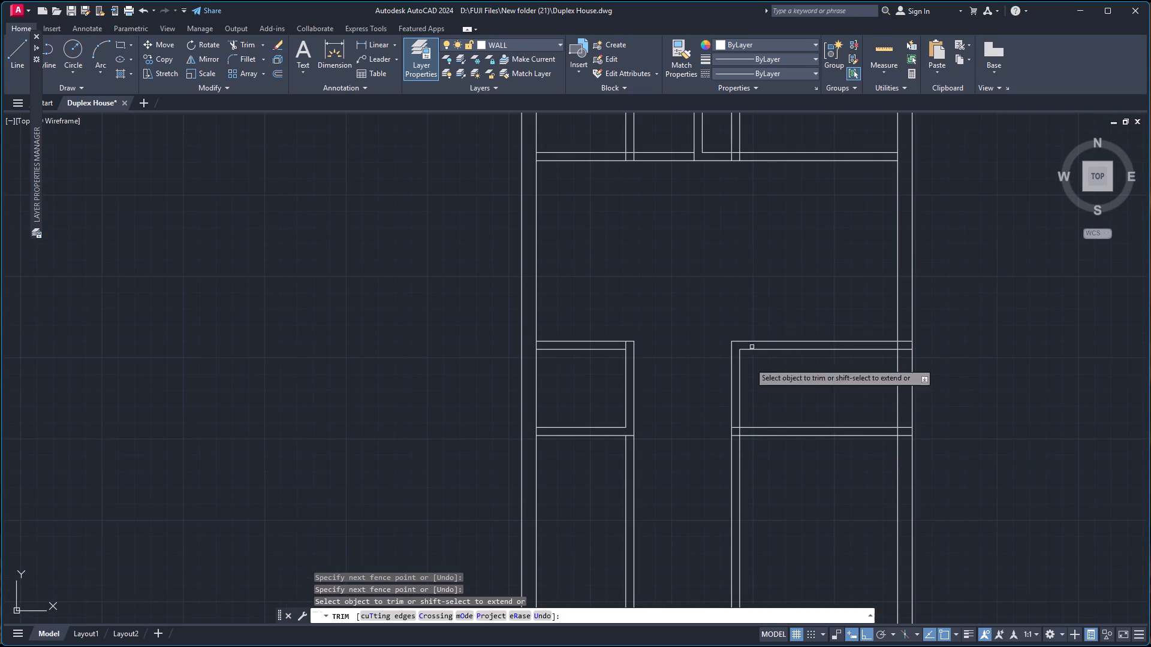
left_click(590, 516)
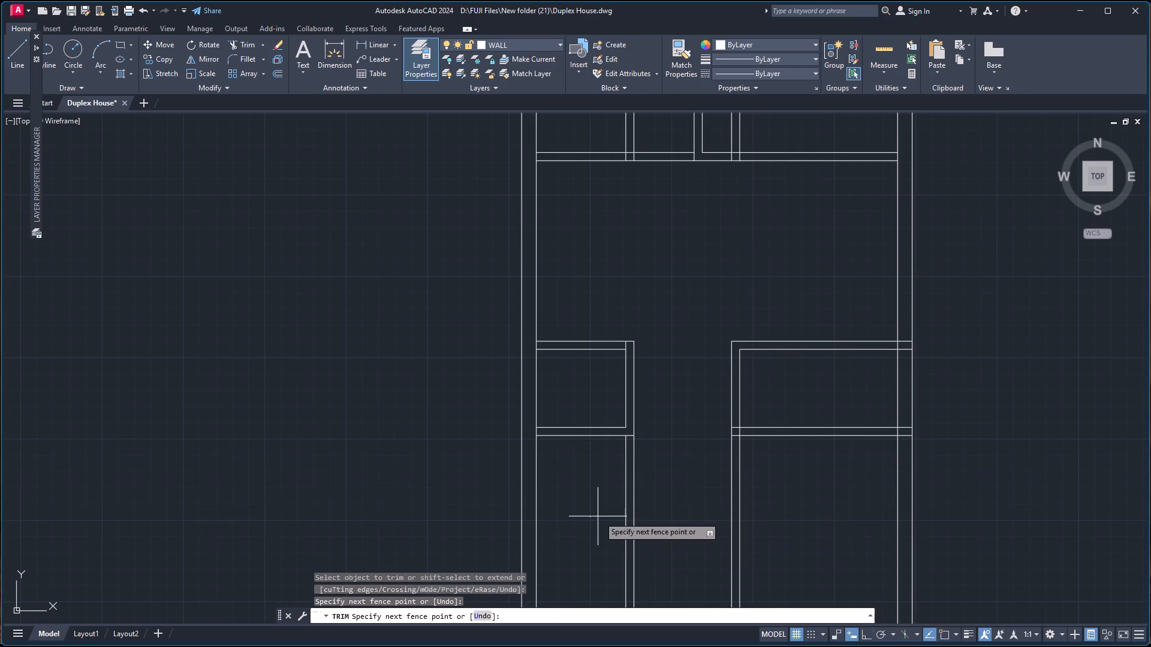
left_click(665, 506)
Trim the crossing lines where the lowest horizontal partition meets the right vertical partition to open the T-junction.
scroll(665, 501, "down", 5)
scroll(664, 508, "up", 3)
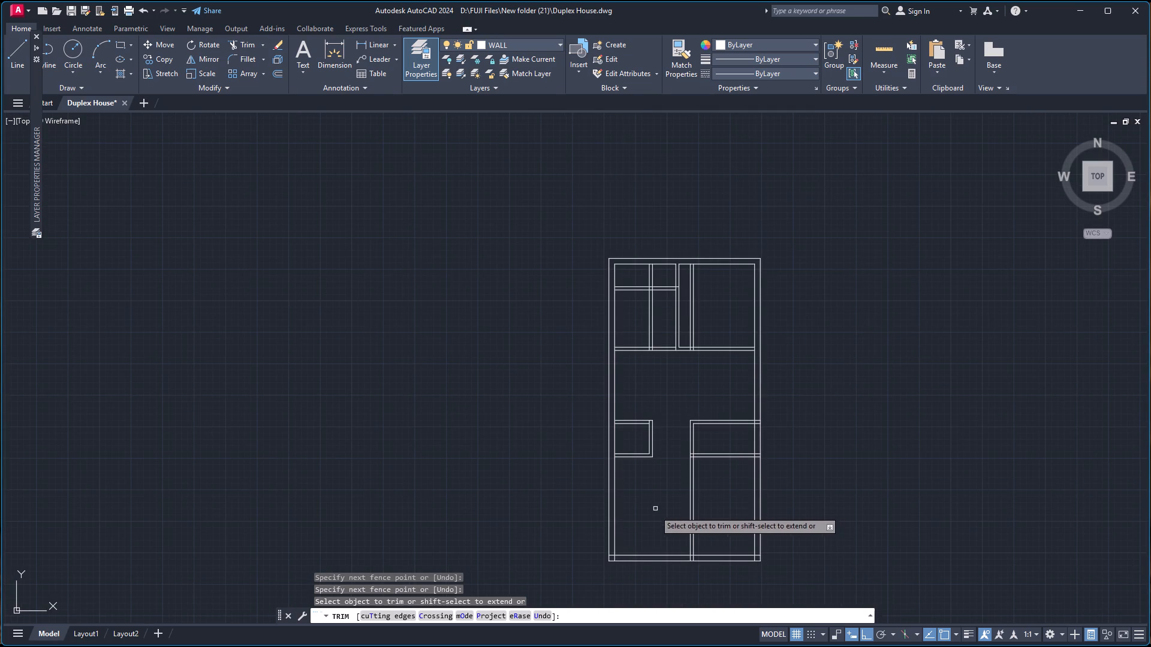
scroll(757, 424, "up", 3)
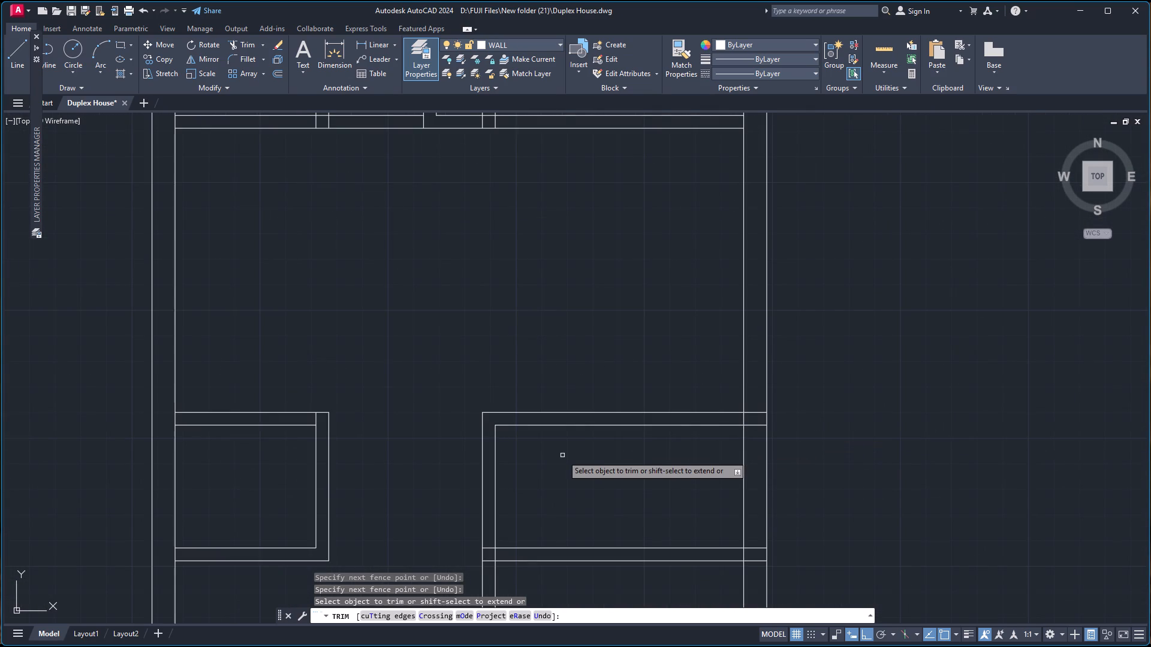
scroll(504, 544, "down", 2)
scroll(541, 564, "up", 5)
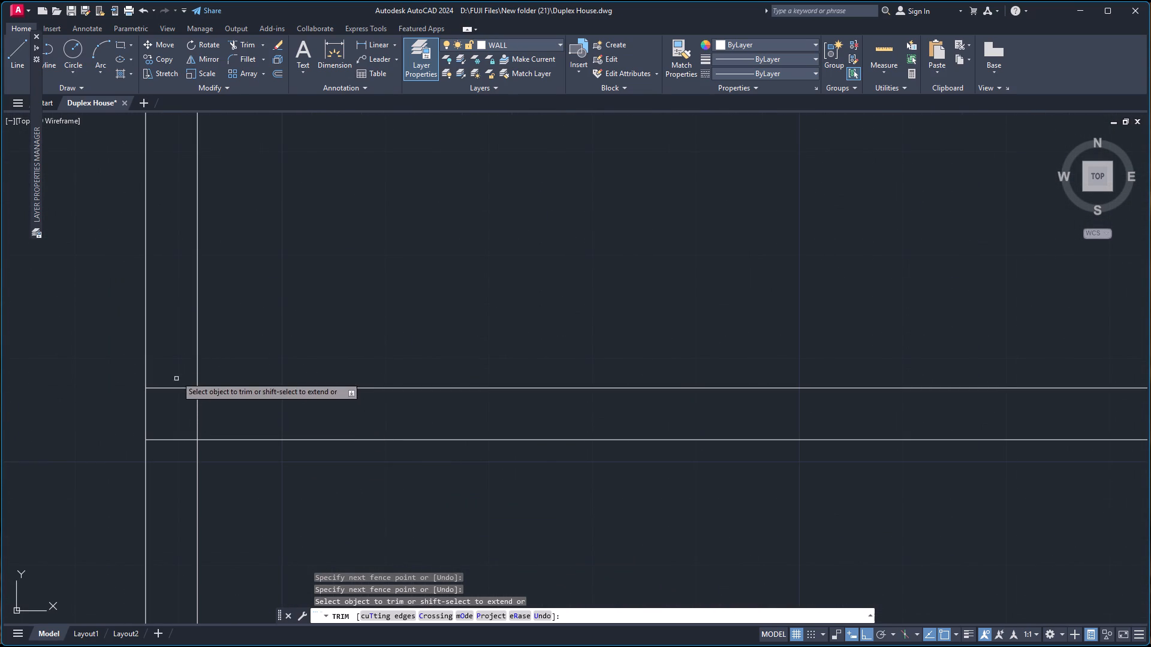
left_click(174, 371)
left_click(169, 443)
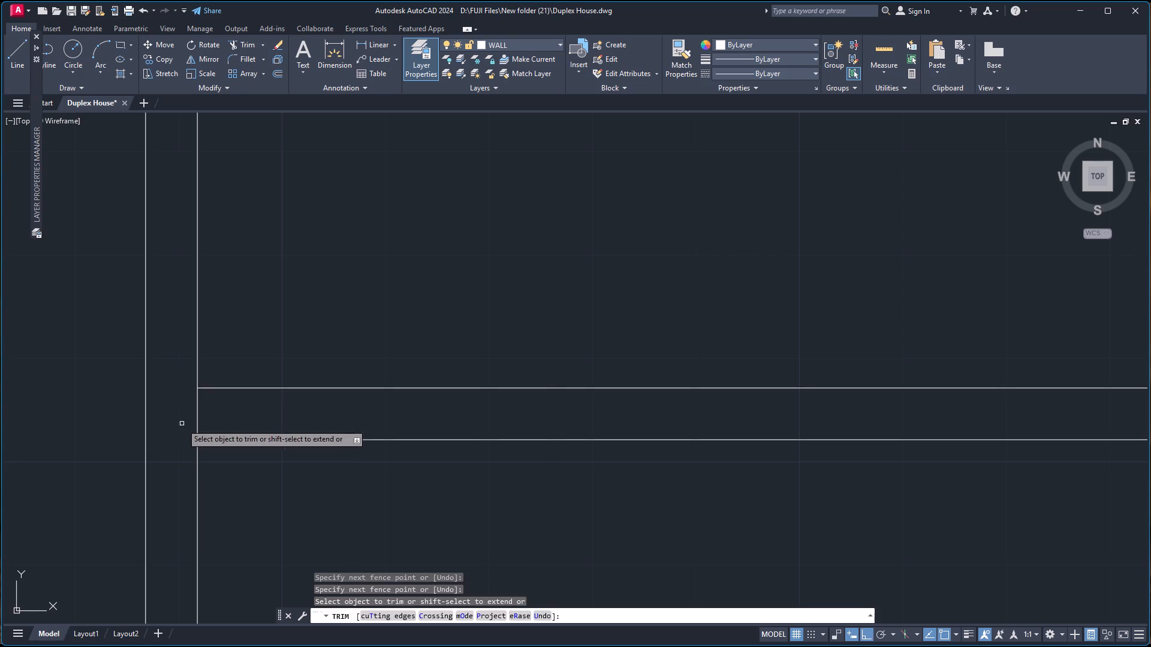
left_click(182, 424)
left_click(233, 424)
Trim the line ends of the two lower horizontal partitions inside the right outer wall.
scroll(236, 424, "down", 3)
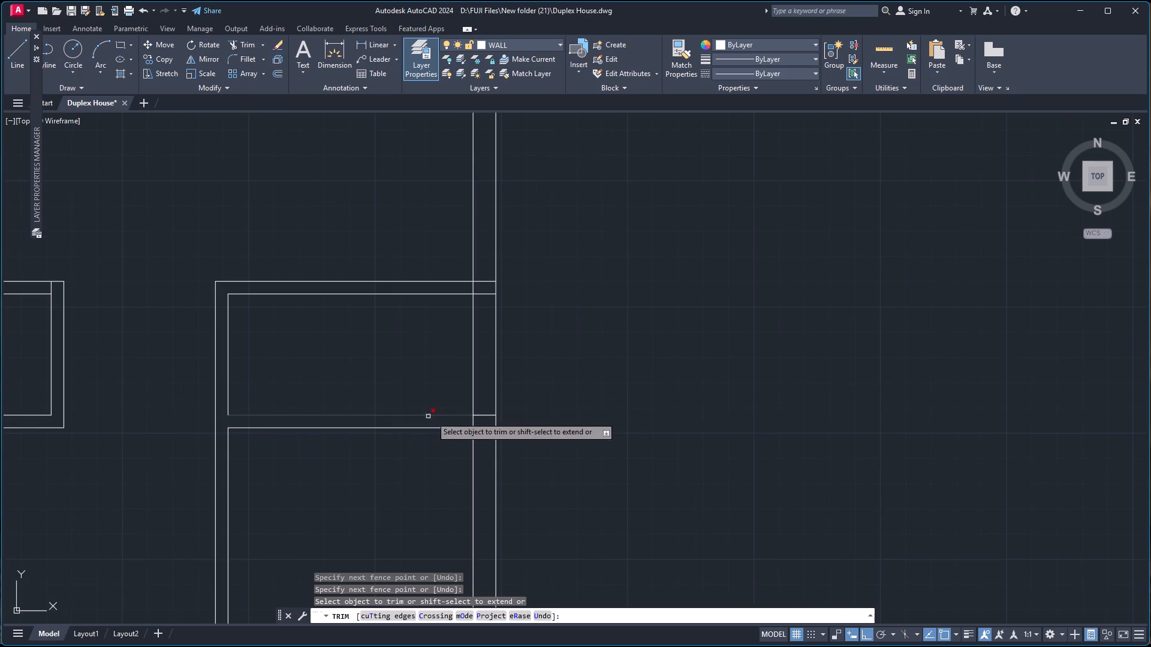
scroll(481, 422, "up", 2)
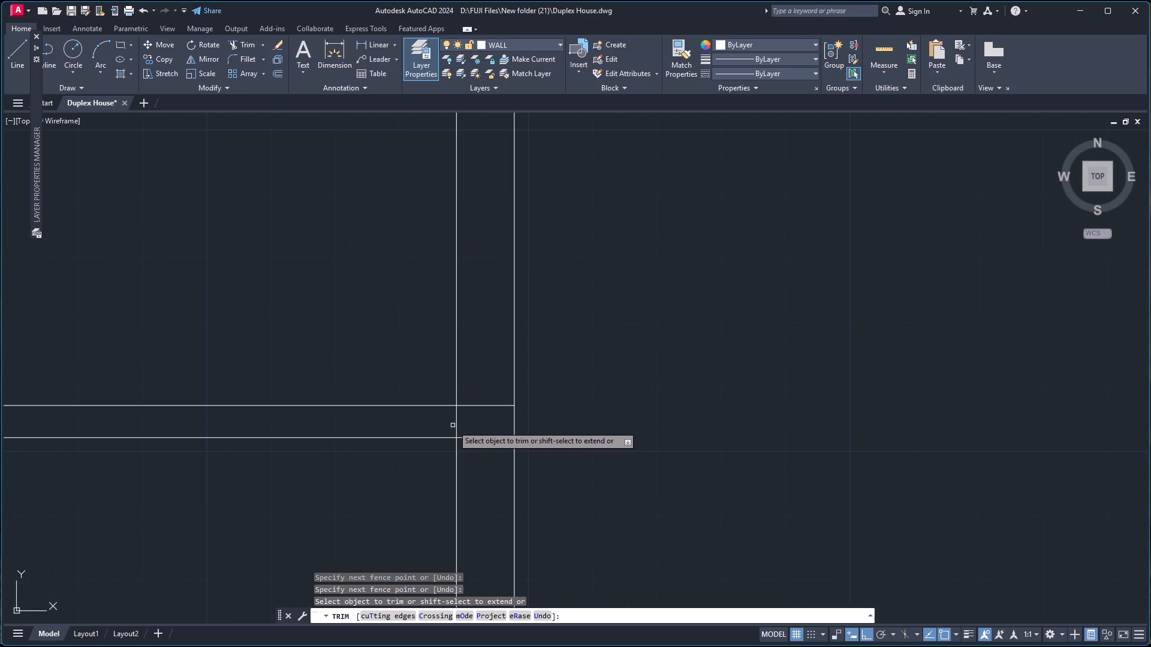
left_click_drag(480, 389, 481, 398)
left_click(484, 480)
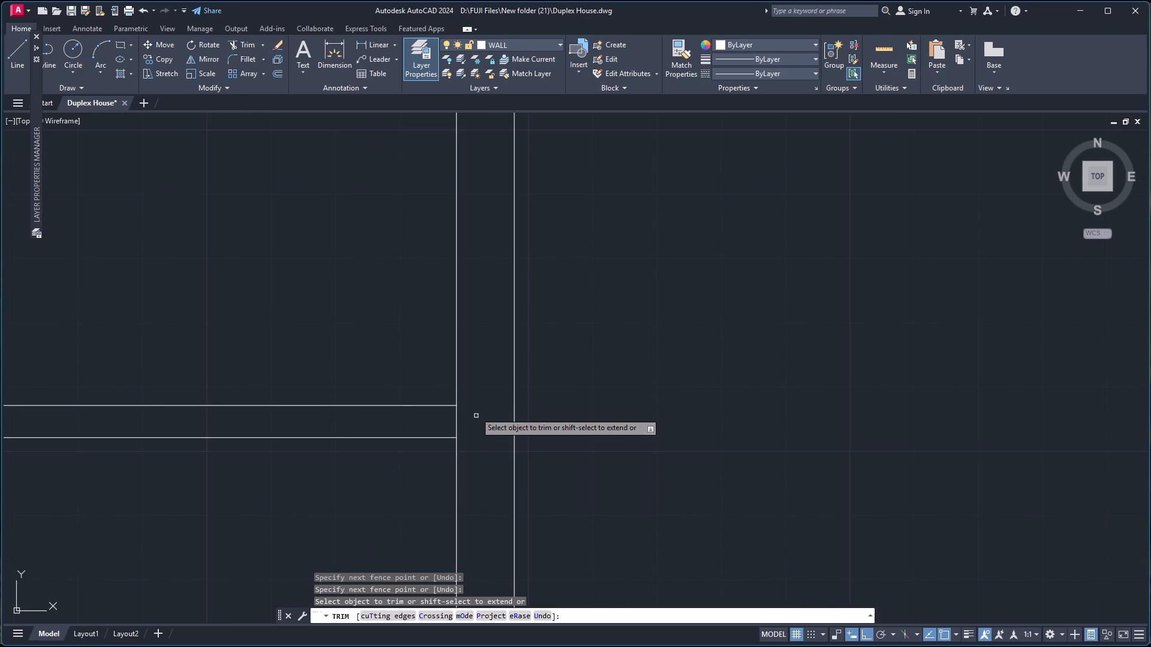
scroll(478, 392, "down", 3)
scroll(471, 300, "up", 2)
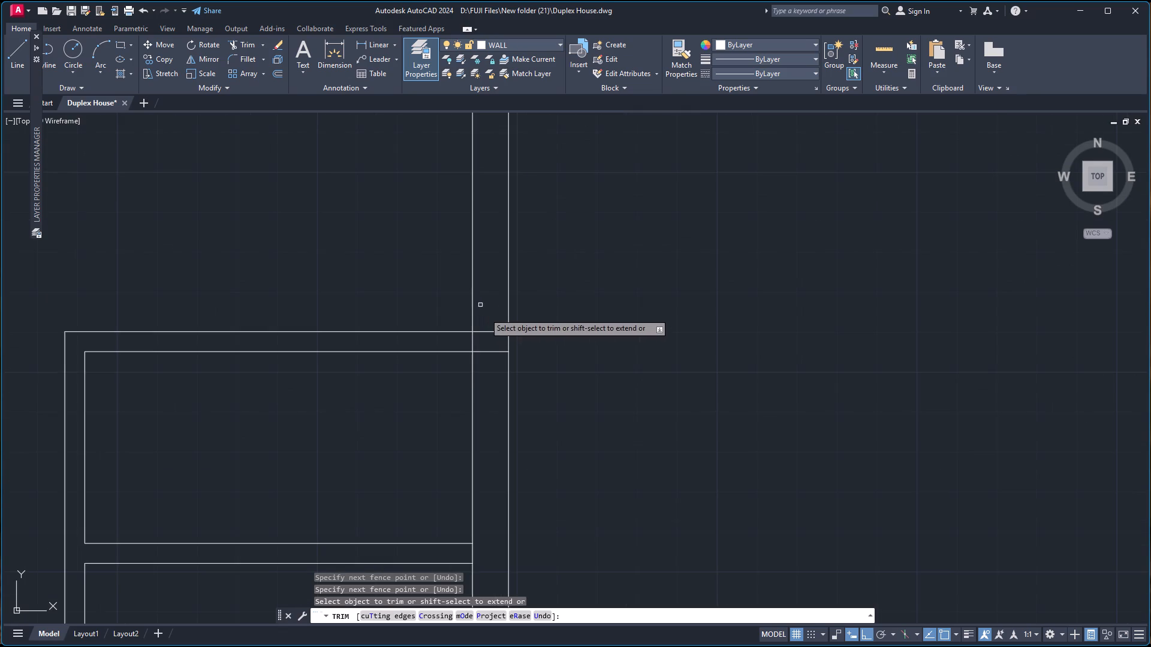
left_click(489, 318)
left_click(486, 385)
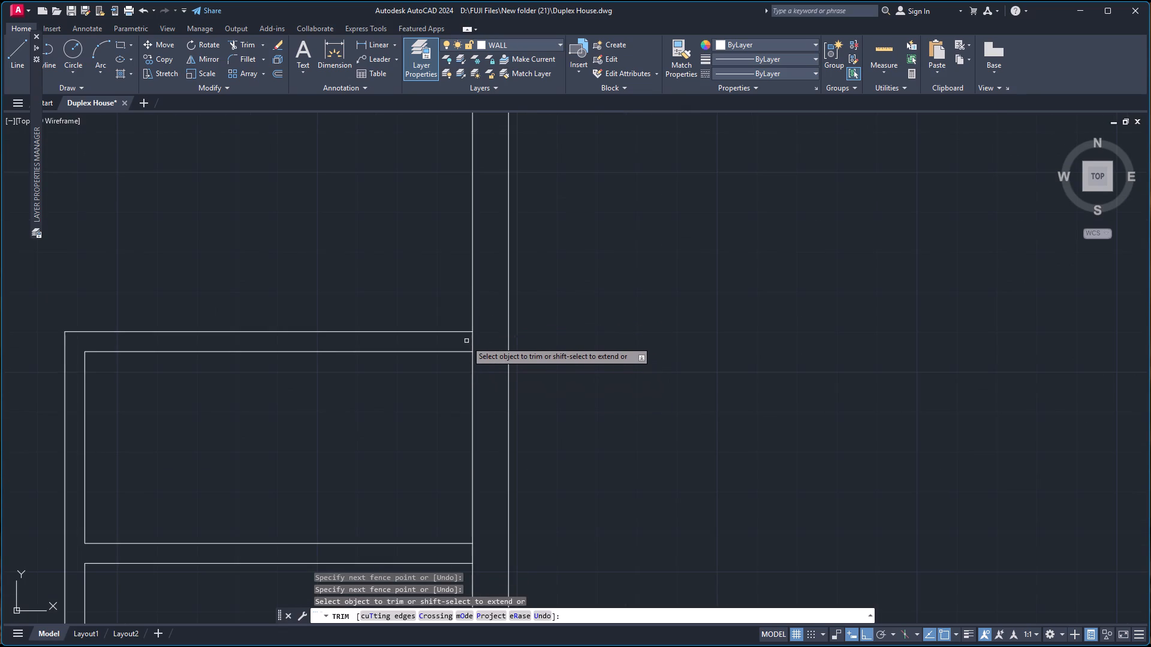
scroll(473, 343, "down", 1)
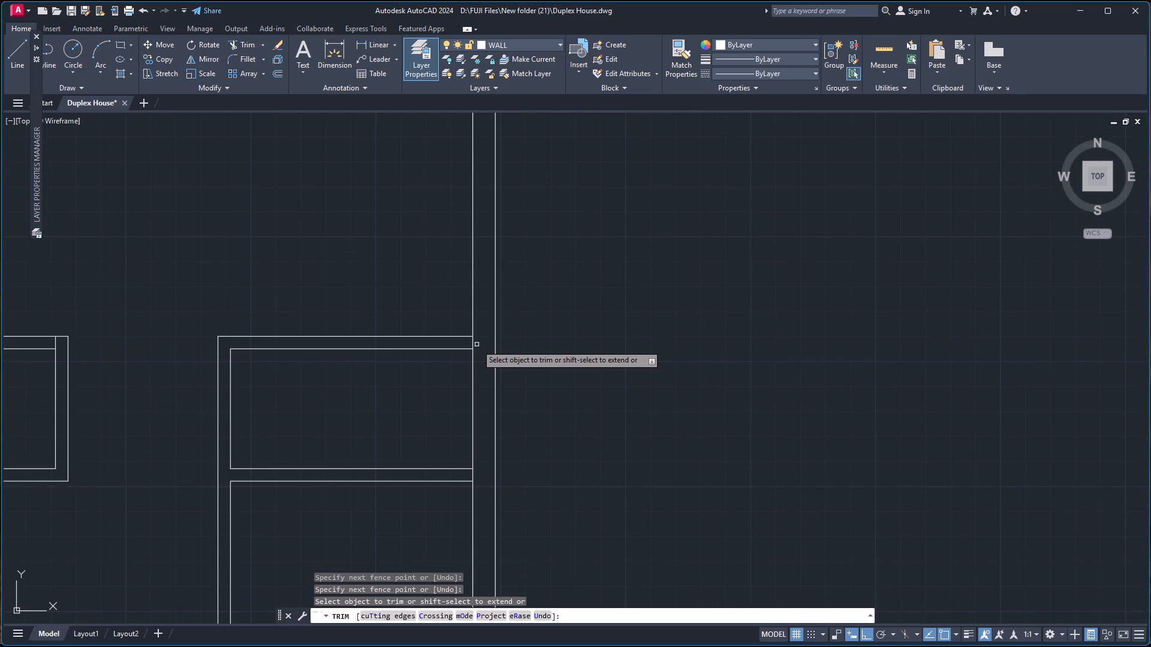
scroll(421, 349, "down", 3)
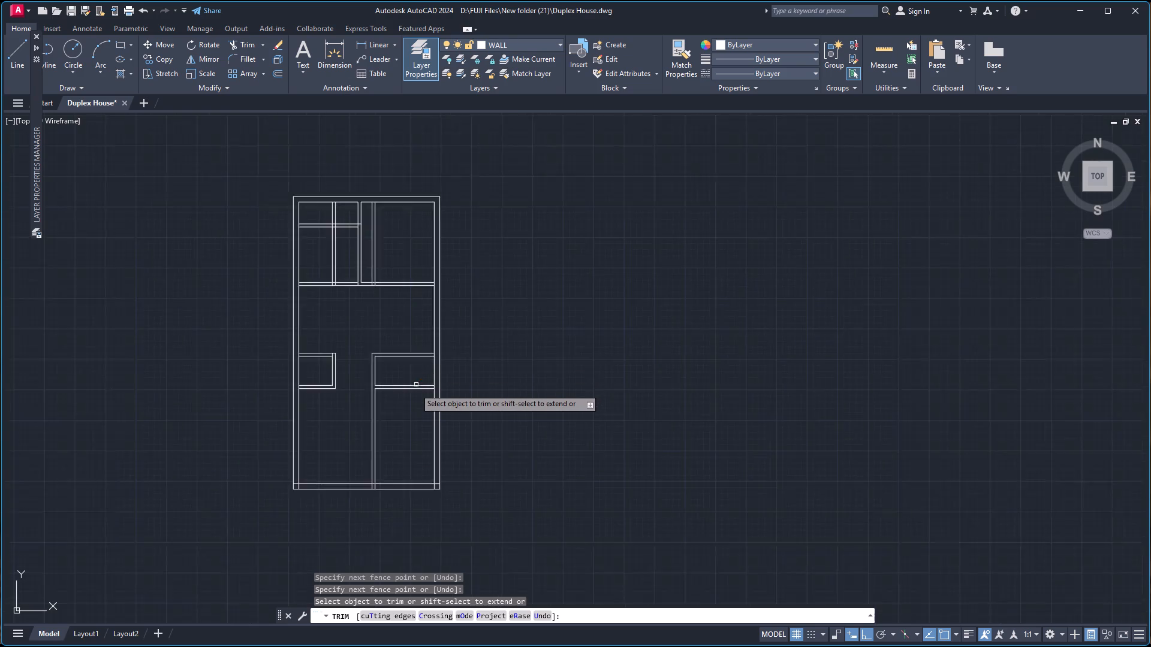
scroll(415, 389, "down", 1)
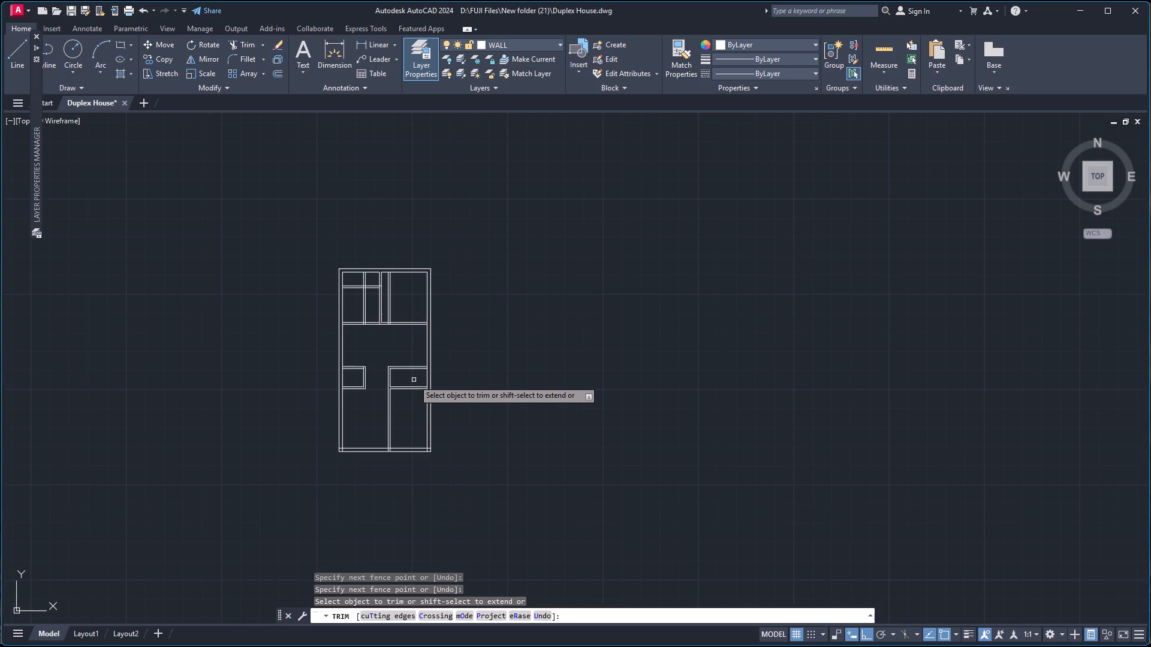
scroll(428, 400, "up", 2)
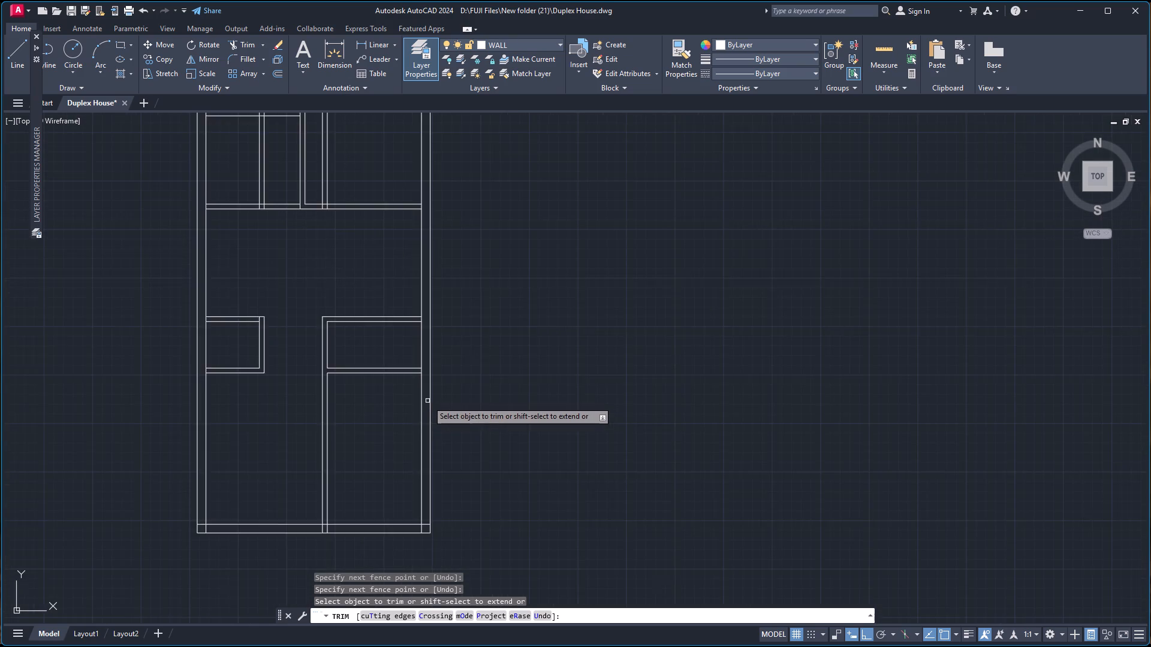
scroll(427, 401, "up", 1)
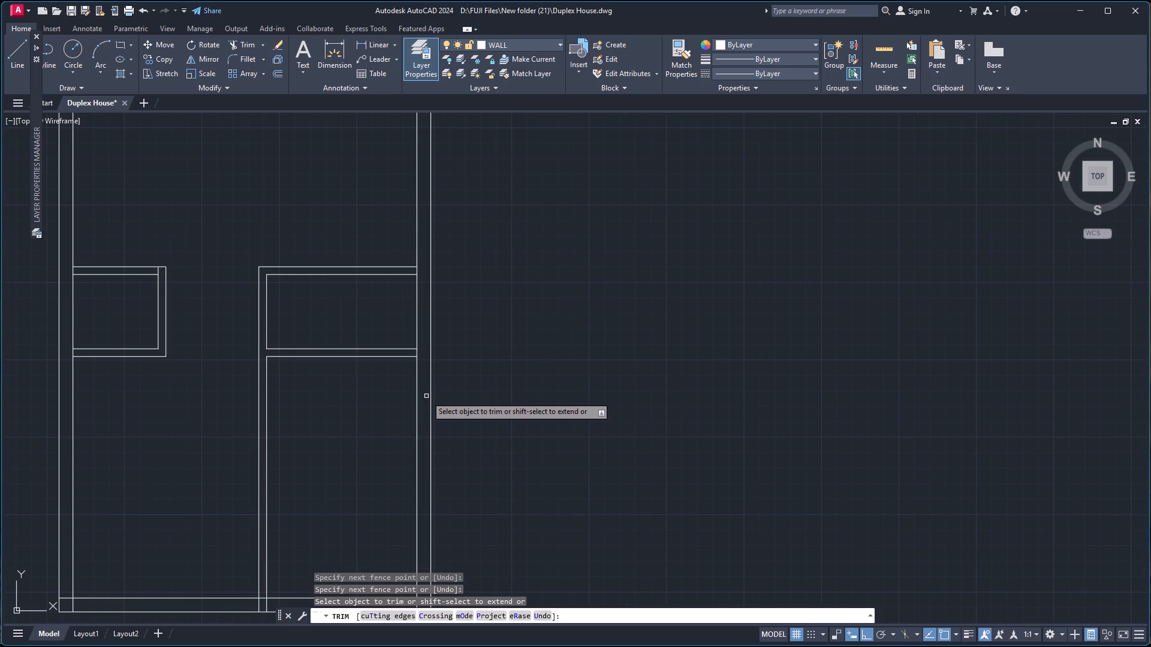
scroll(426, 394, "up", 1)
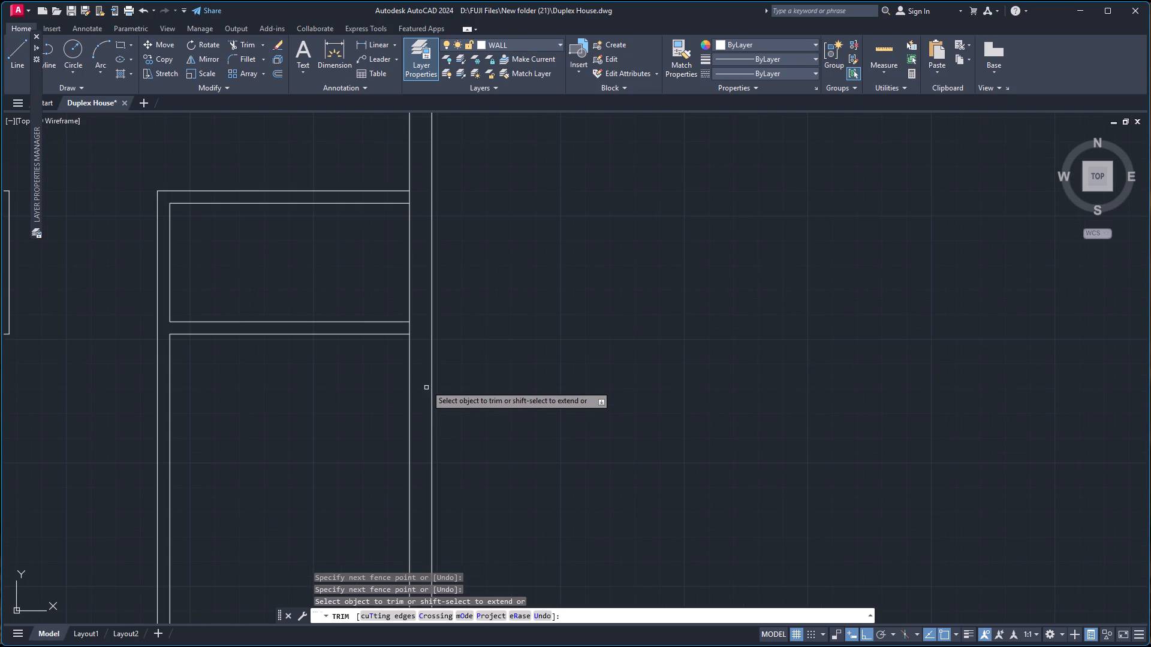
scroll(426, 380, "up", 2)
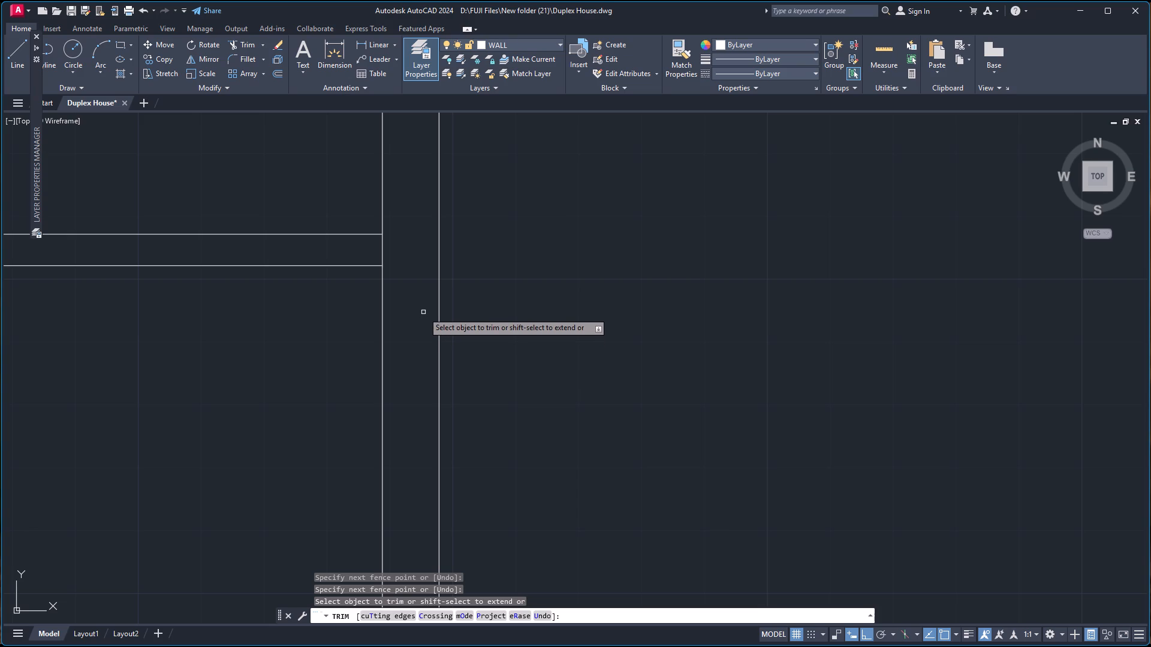
Trim the bottom wall's inner line between the vertical partition's lines and the partition's left line below that inner line.
scroll(425, 312, "down", 5)
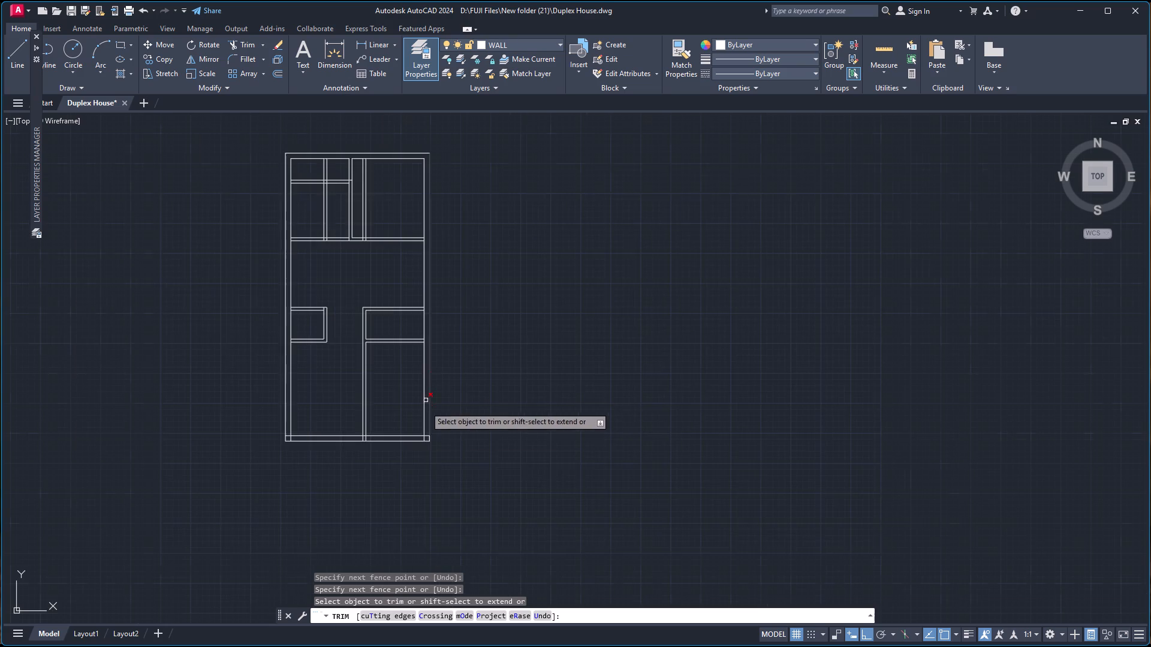
scroll(406, 461, "up", 4)
scroll(459, 349, "up", 1)
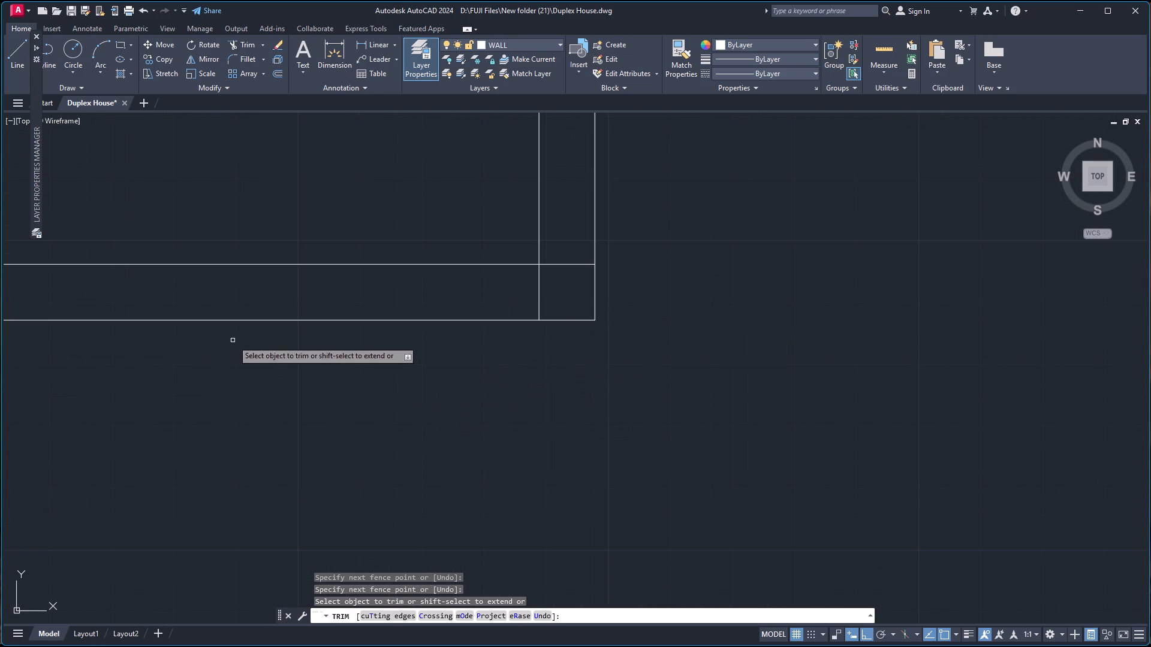
scroll(224, 340, "down", 3)
scroll(128, 297, "up", 2)
scroll(183, 422, "up", 2)
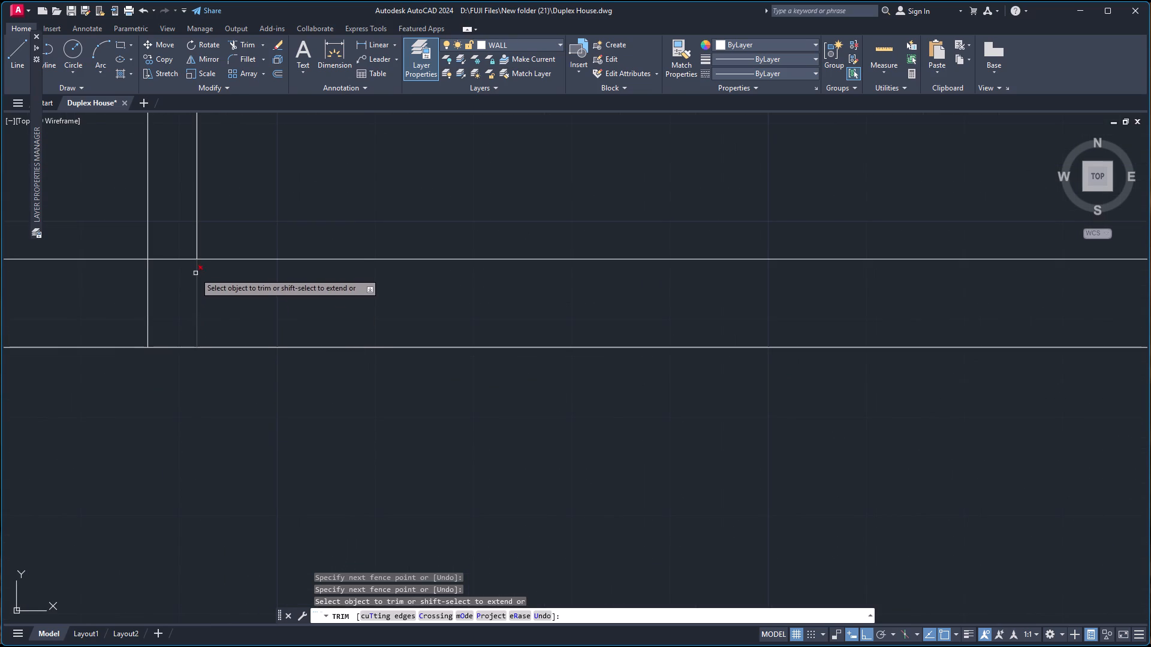
left_click(179, 247)
left_click(177, 276)
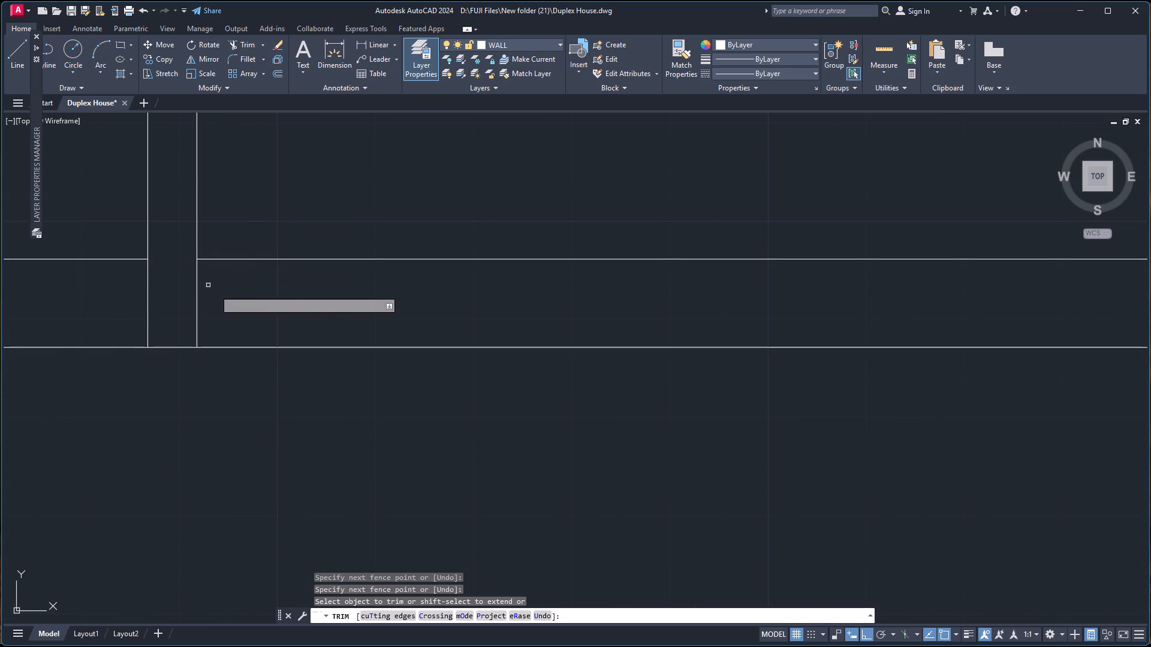
left_click(119, 291)
left_click(167, 292)
Trim the overlapping inner wall lines at the bottom-left corner of the outer walls.
scroll(163, 292, "down", 8)
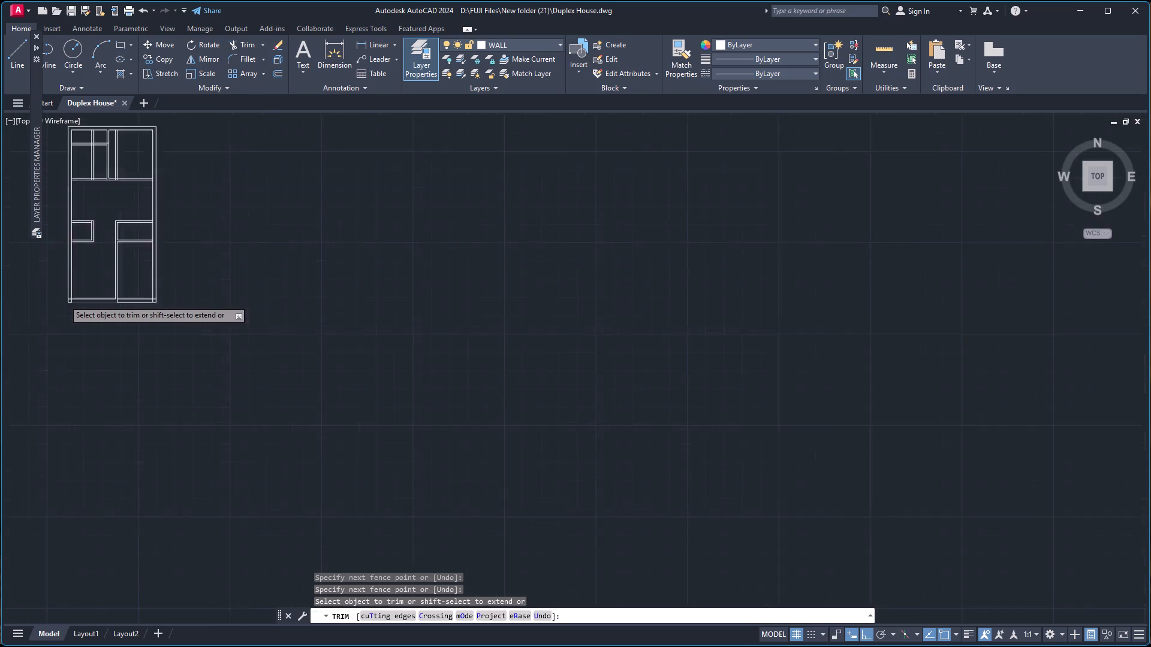
scroll(53, 293, "up", 5)
scroll(146, 360, "up", 2)
left_click(213, 342)
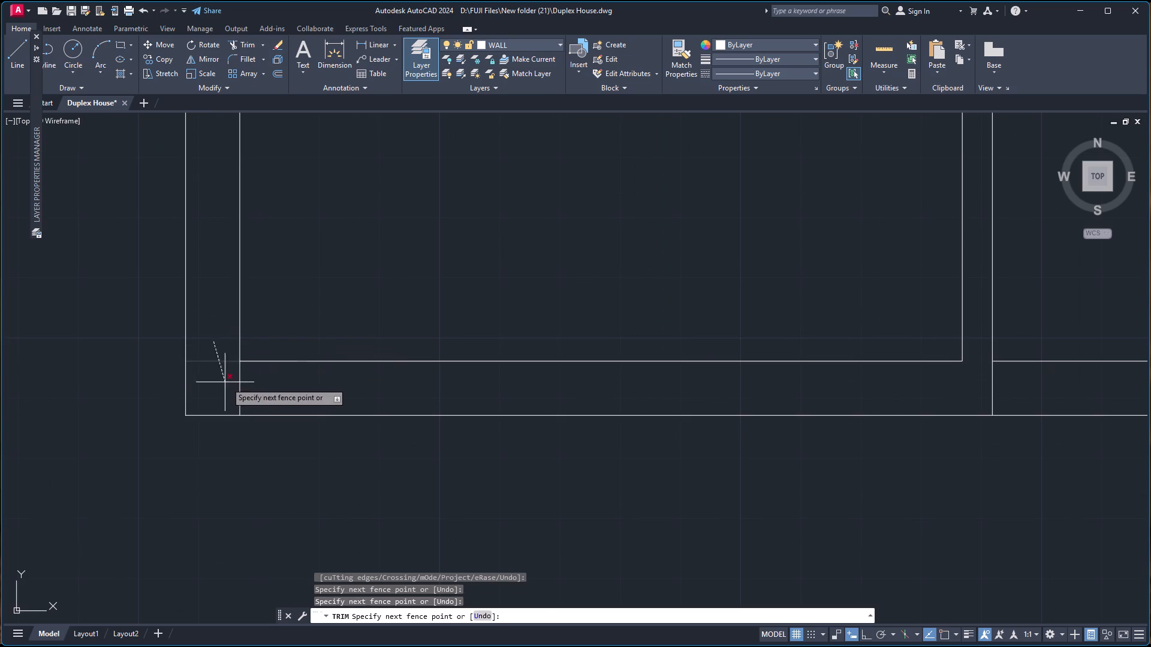
left_click(244, 388)
Measure the lower-right room's interior with the quick measuring tool.
scroll(243, 376, "down", 6)
scroll(304, 259, "up", 4)
scroll(299, 259, "down", 3)
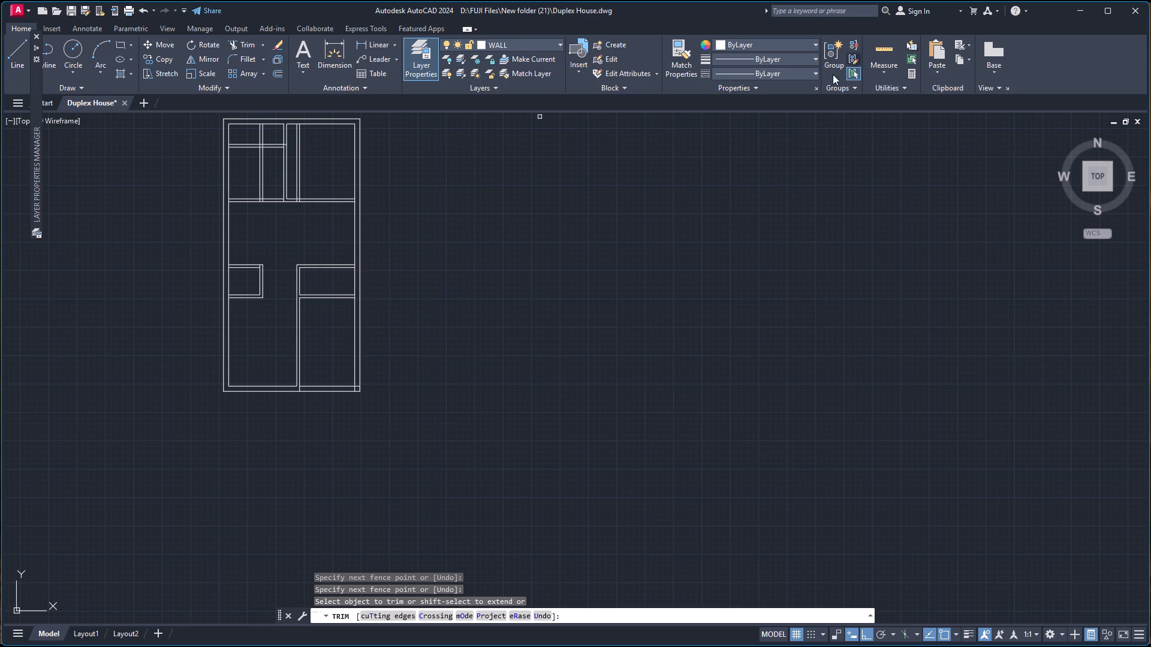
left_click(888, 50)
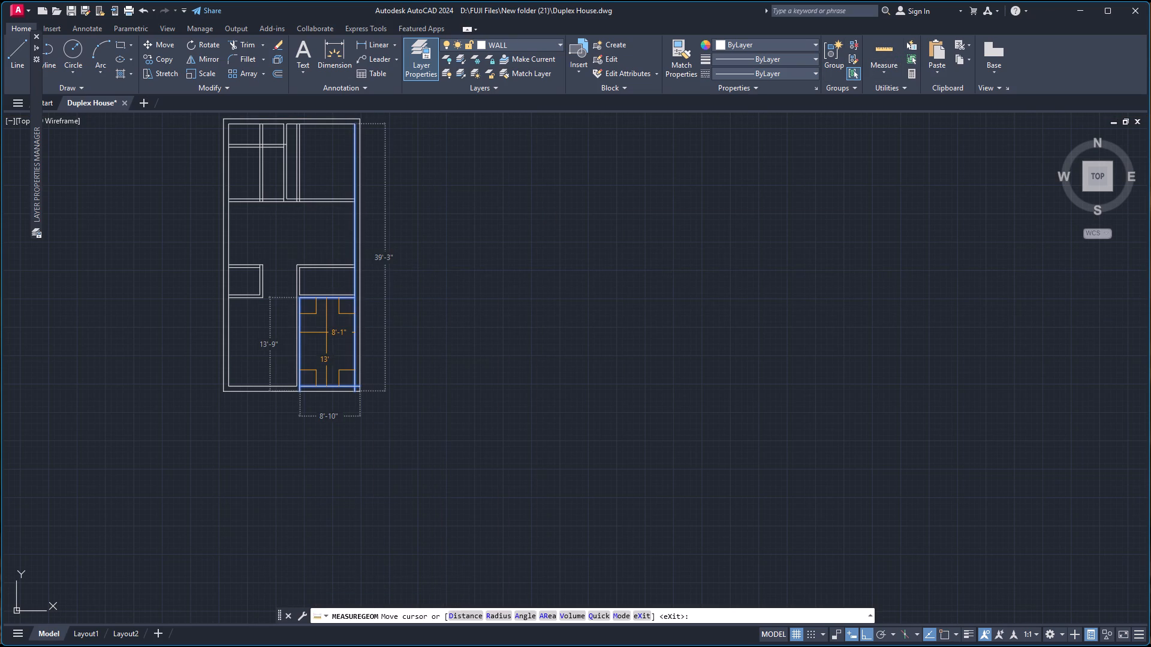
scroll(326, 332, "up", 3)
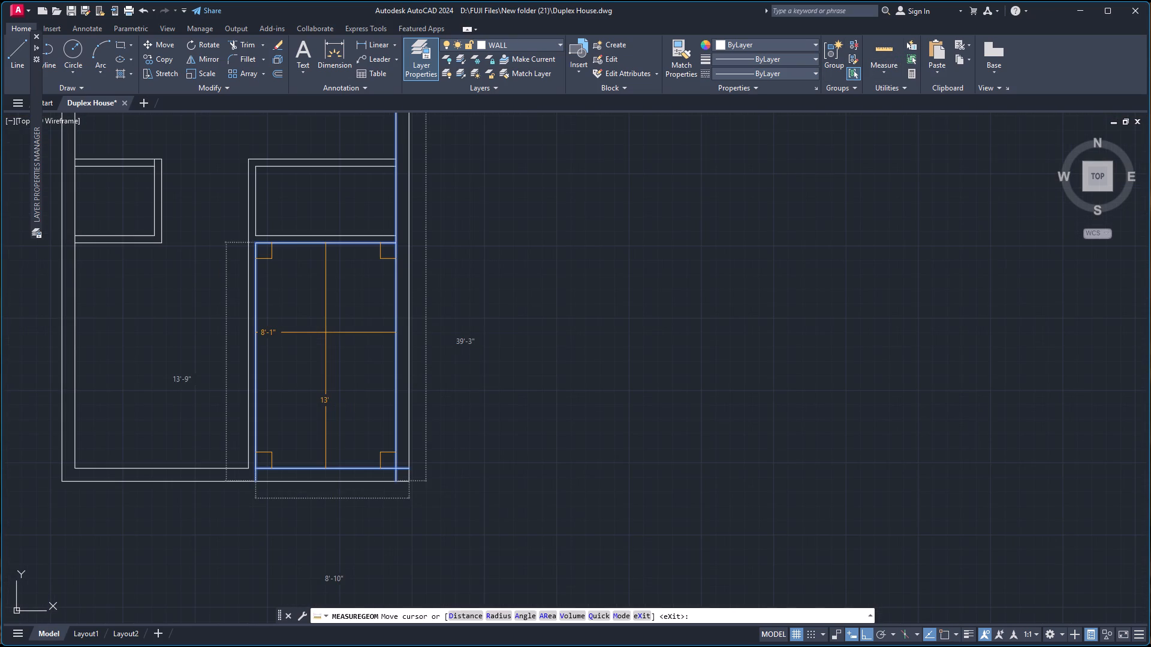
key("Escape")
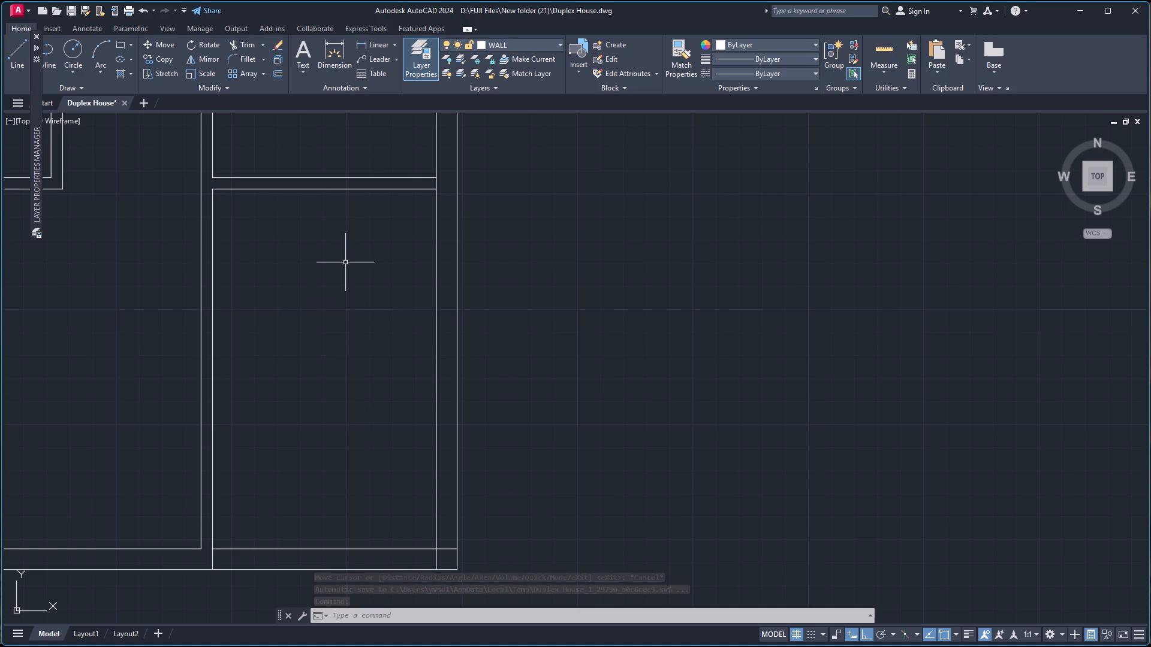
Draw a line from the lower-right room's upper-right corner, 4" right into the outer wall and straight down to the outline's bottom edge.
key("l")
key("Return")
scroll(430, 188, "up", 3)
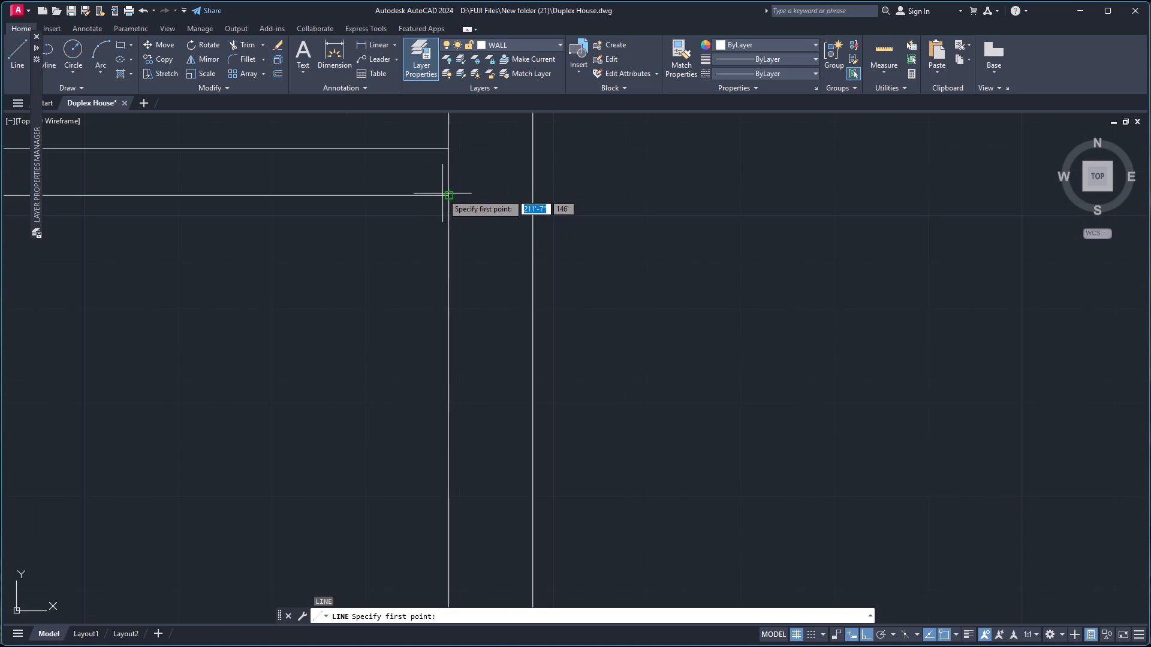
left_click(445, 195)
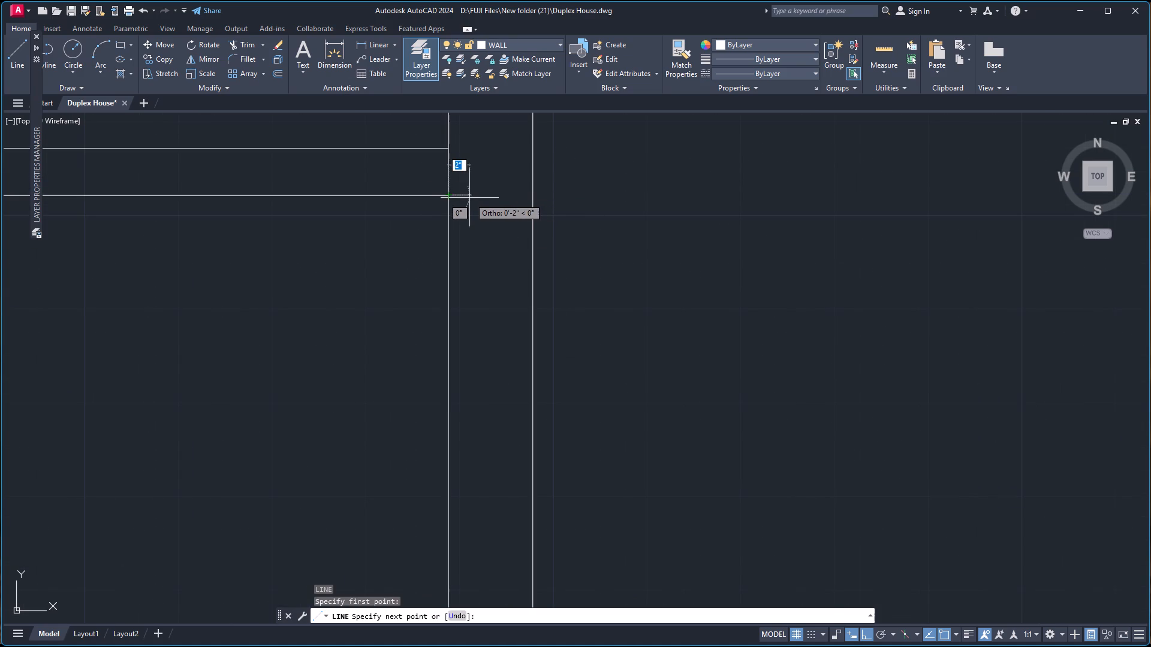
key("4")
key("Return")
scroll(471, 346, "down", 4)
scroll(480, 423, "down", 3)
scroll(475, 468, "up", 4)
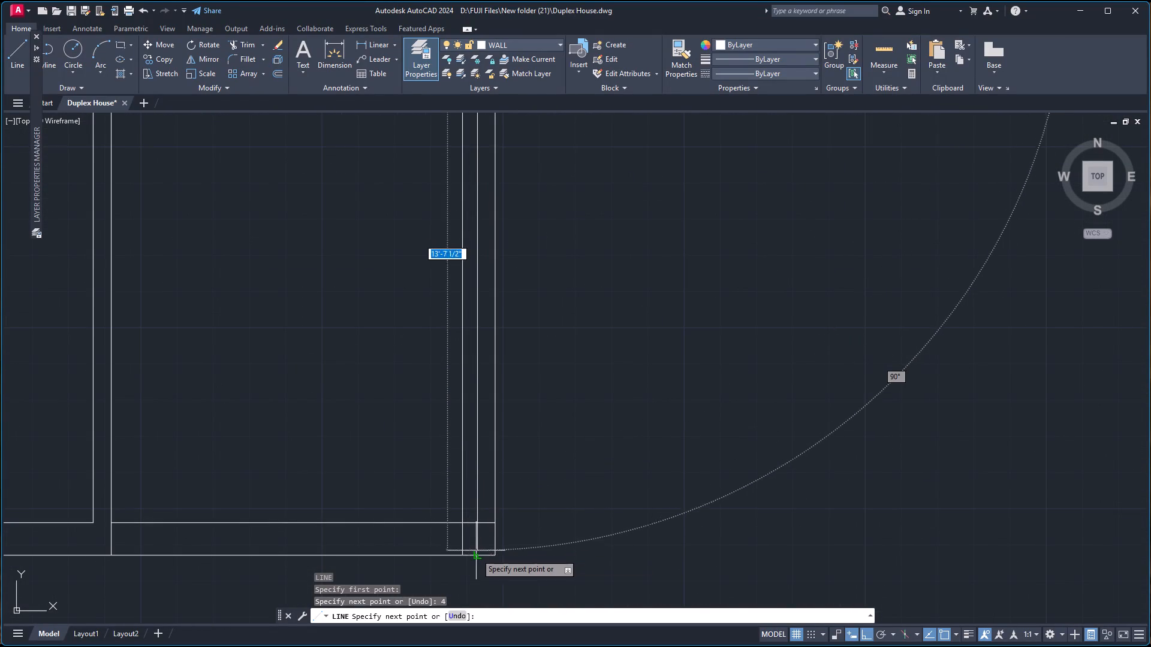
left_click(476, 554)
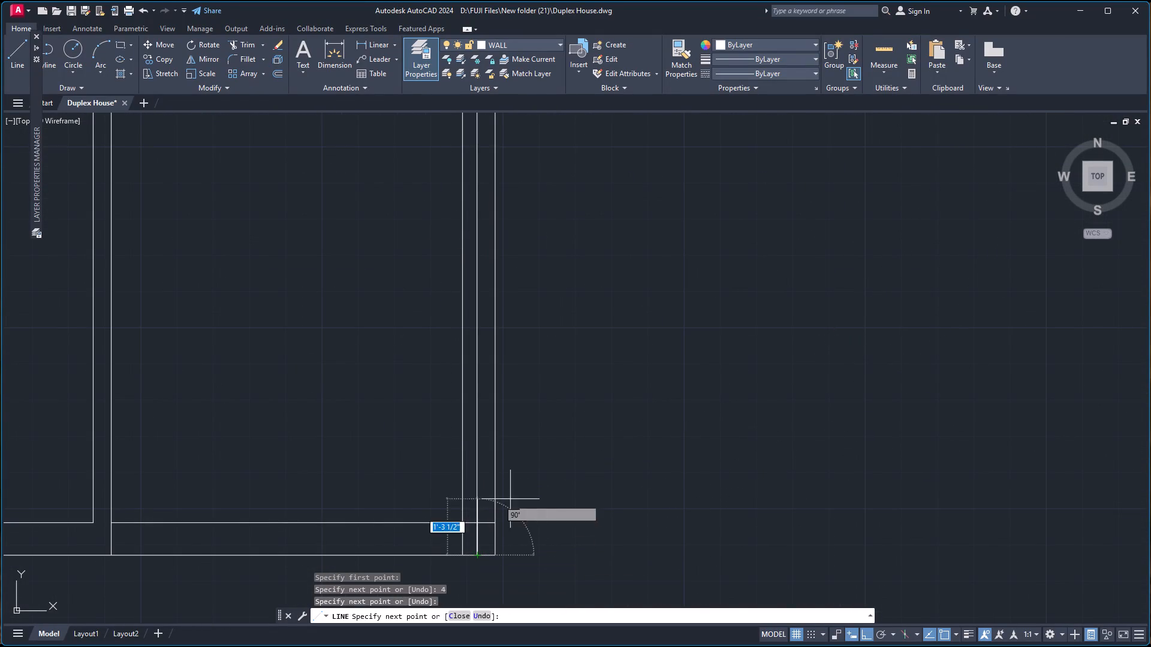
key("Escape")
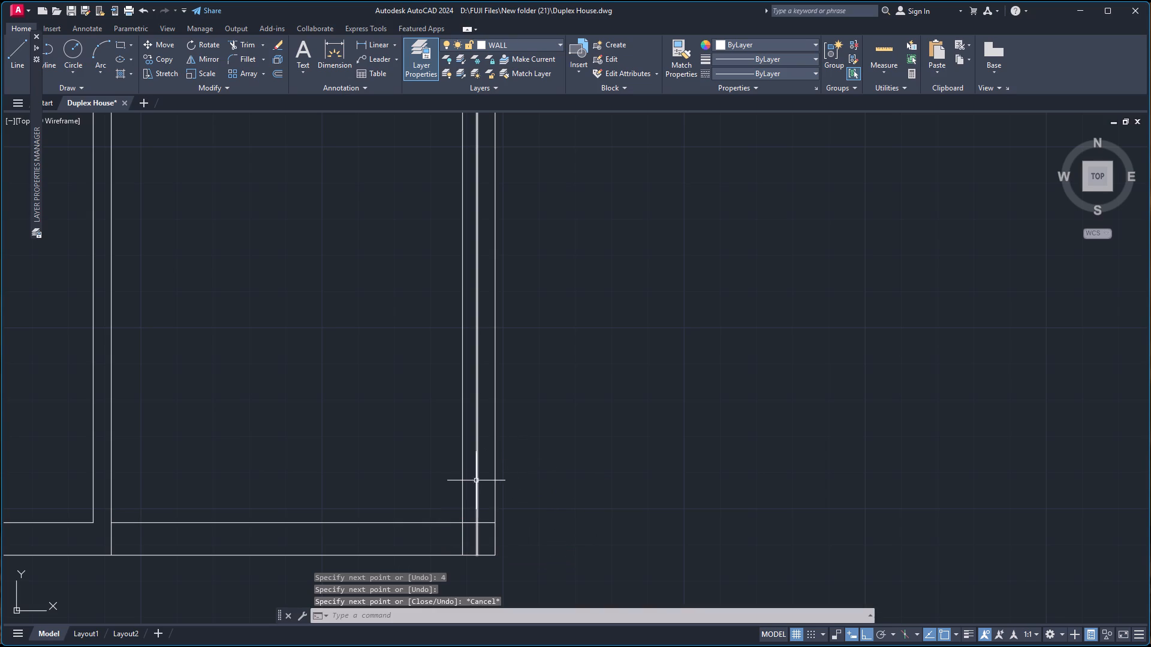
Trim away the right outer wall's original inner line alongside the lower-right room, below the lowest horizontal partition.
scroll(463, 489, "up", 1)
scroll(463, 489, "down", 4)
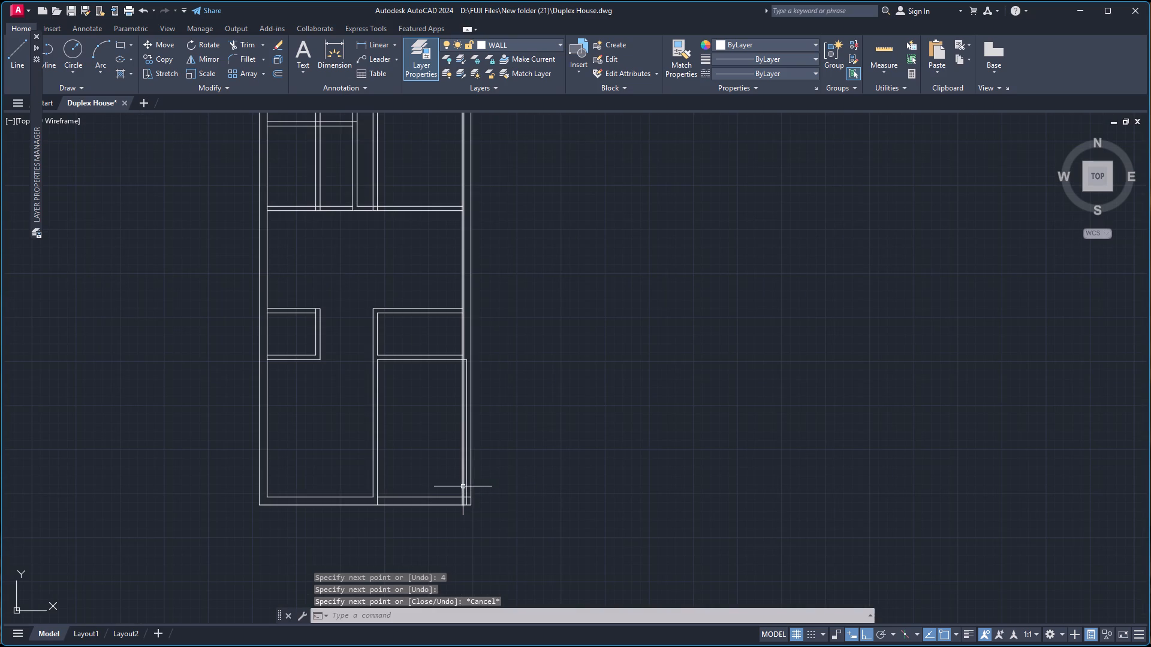
key("t")
key("r")
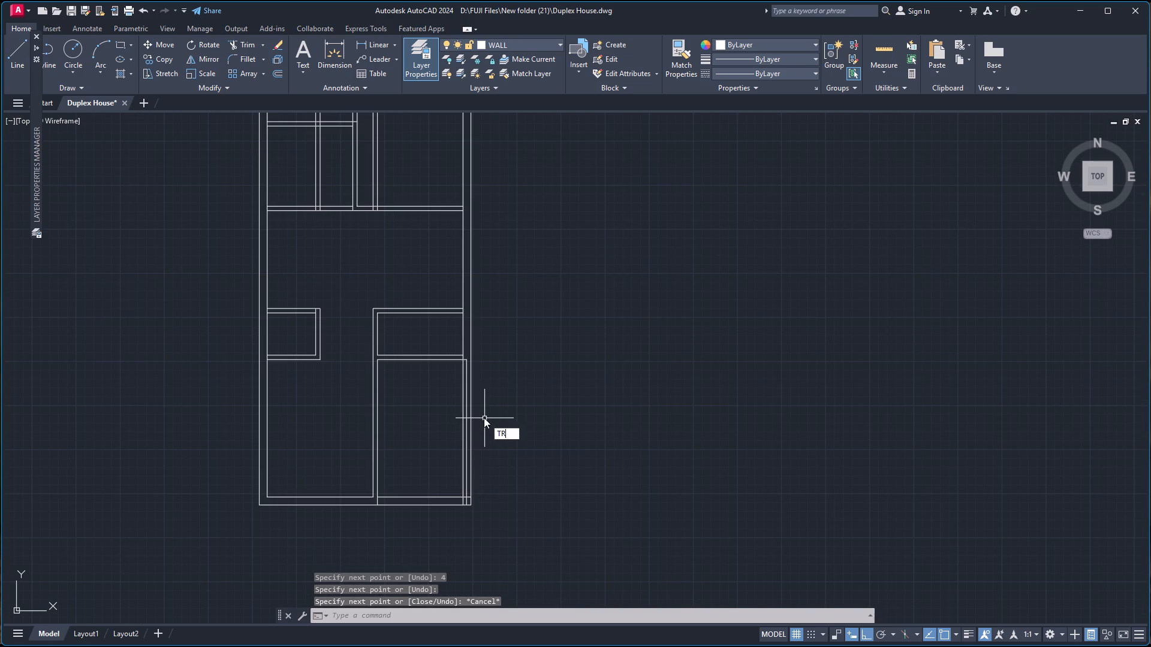
key("Return")
scroll(453, 436, "up", 3)
left_click(484, 386)
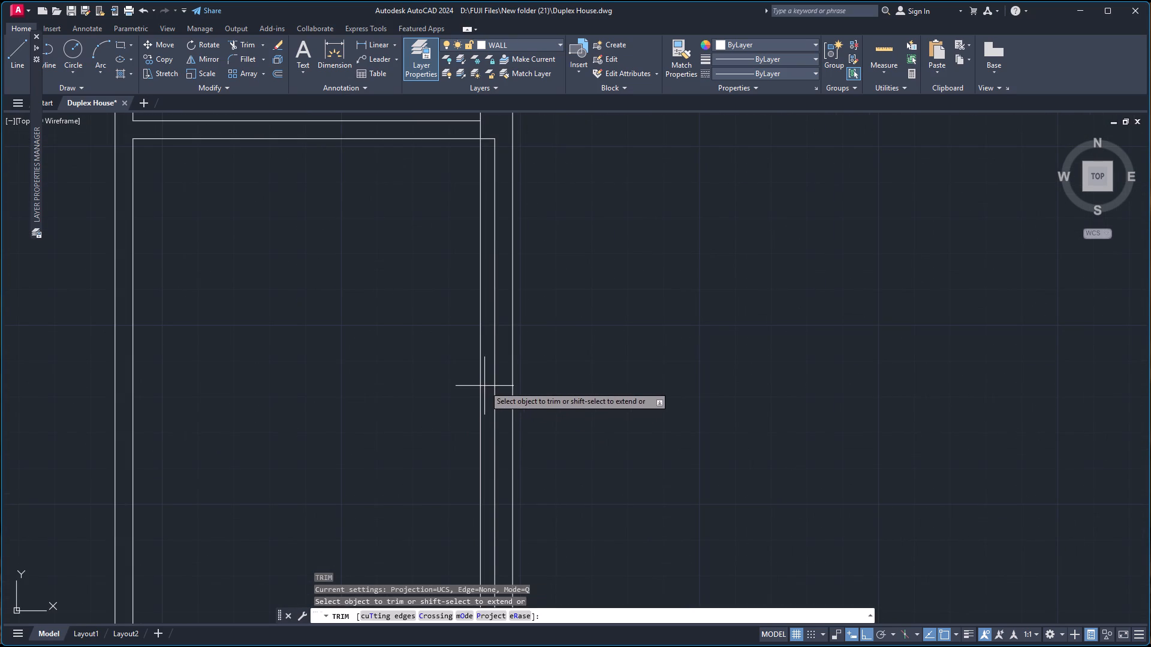
left_click(473, 392)
scroll(463, 271, "down", 1)
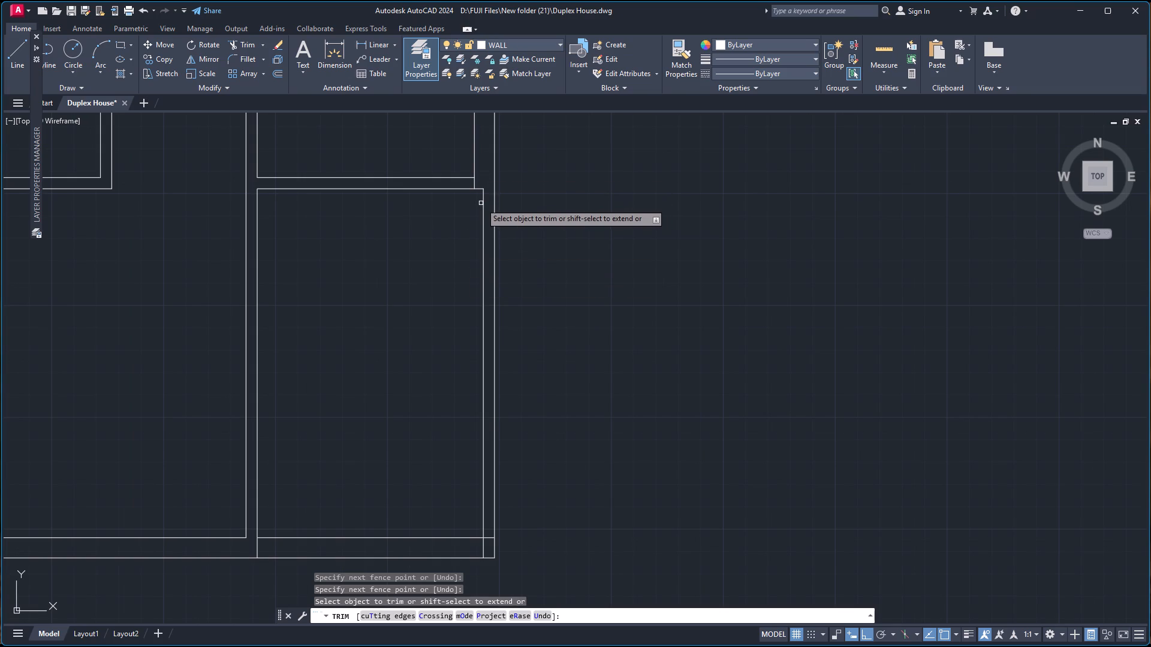
Trim away the bottom wall's inner line from the vertical partition to the right outer edge.
scroll(455, 312, "down", 1)
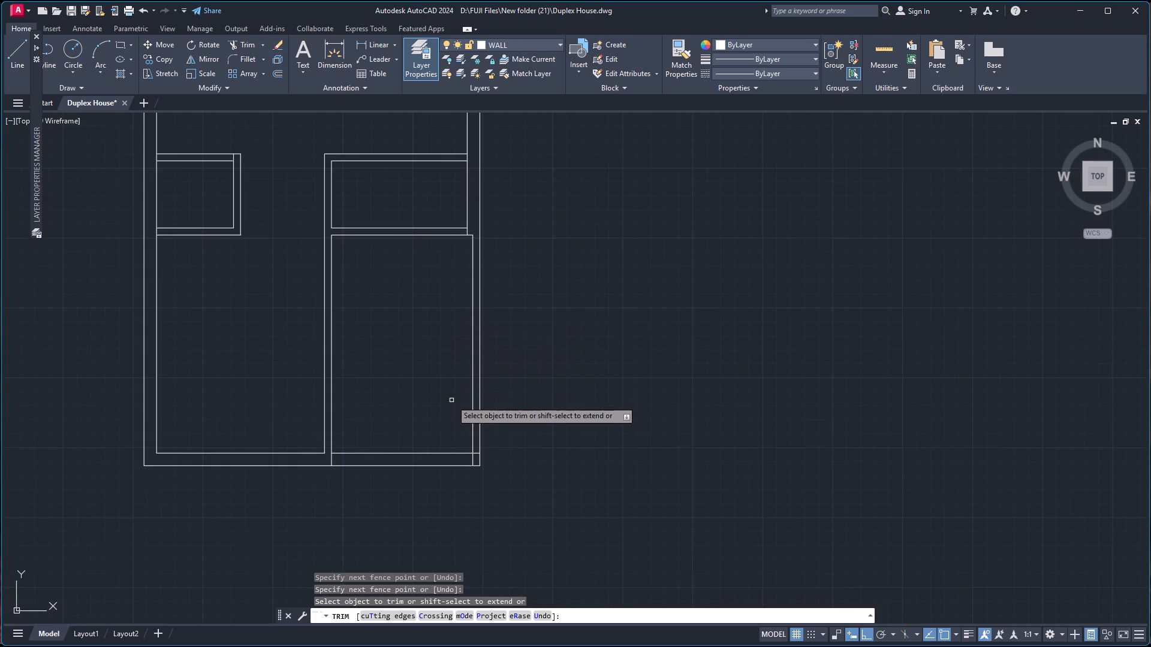
scroll(448, 437, "up", 1)
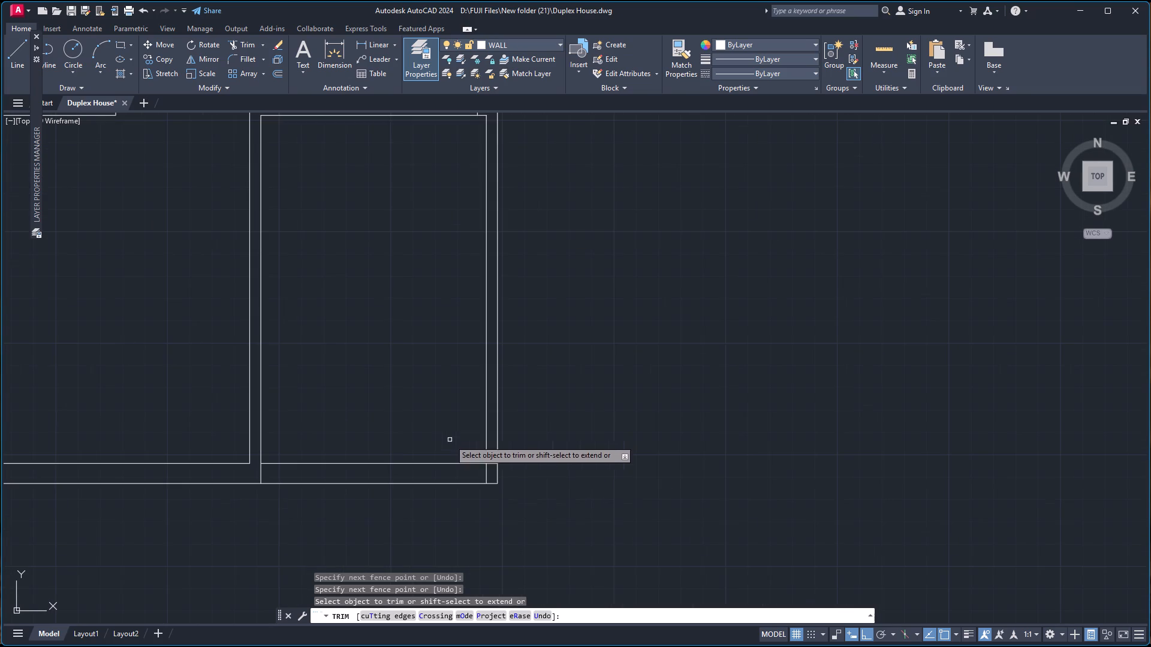
left_click(460, 467)
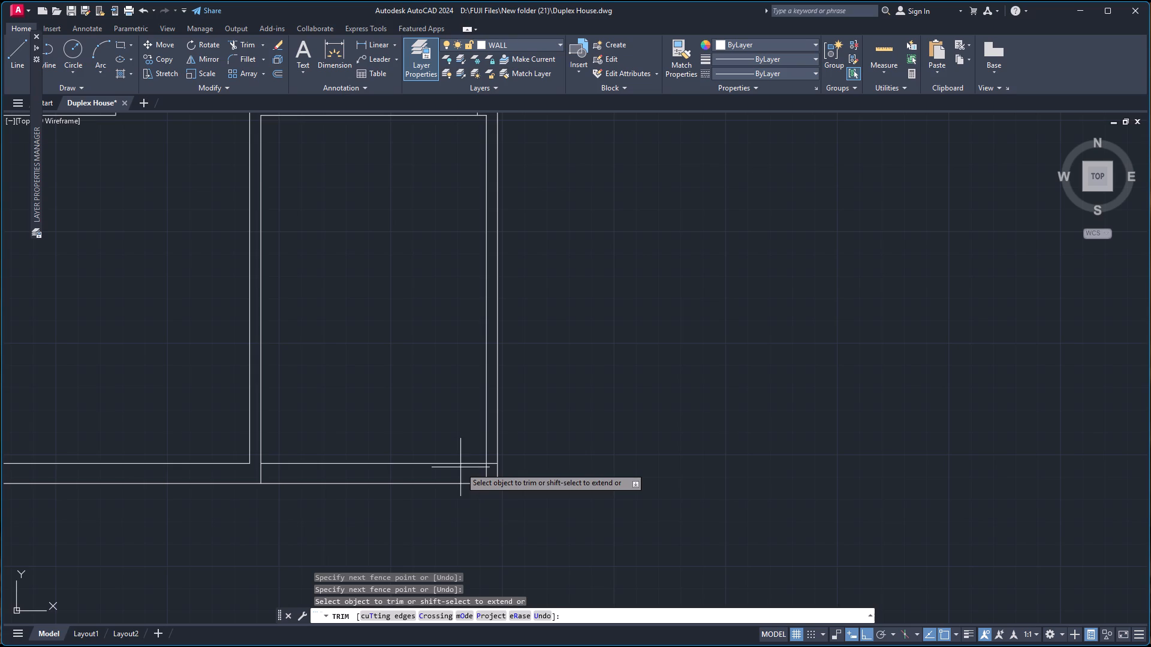
left_click(461, 413)
left_click(490, 465)
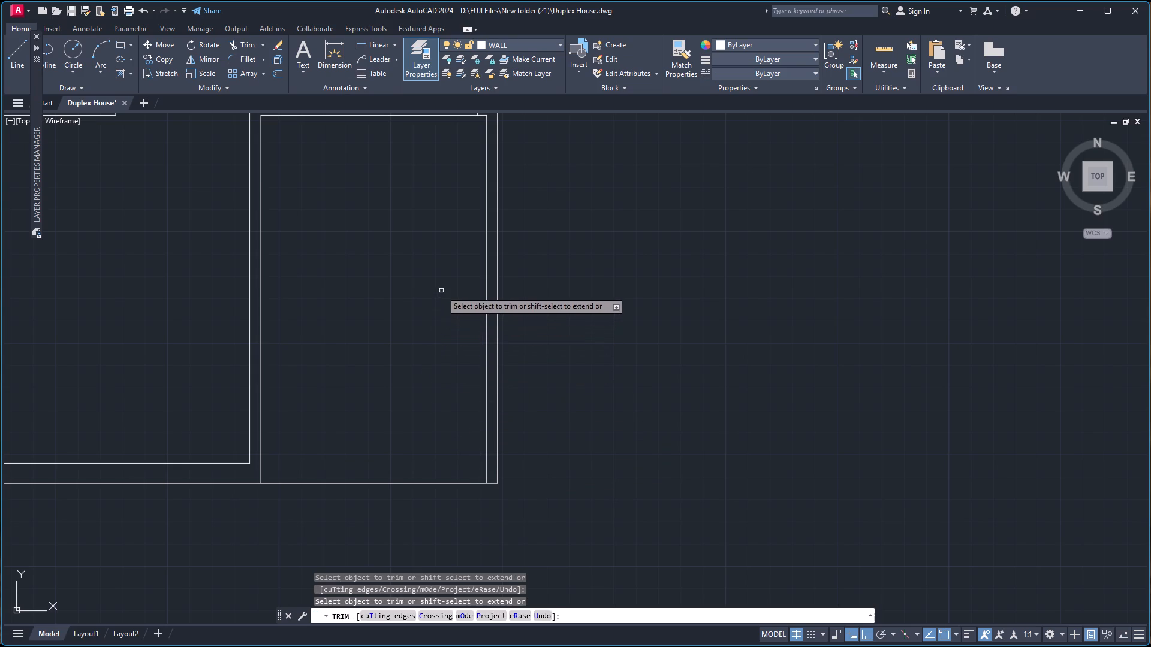
Measure the lower-right room's interior and the surrounding walls with the quick measuring tool.
scroll(403, 222, "down", 5)
scroll(381, 120, "up", 2)
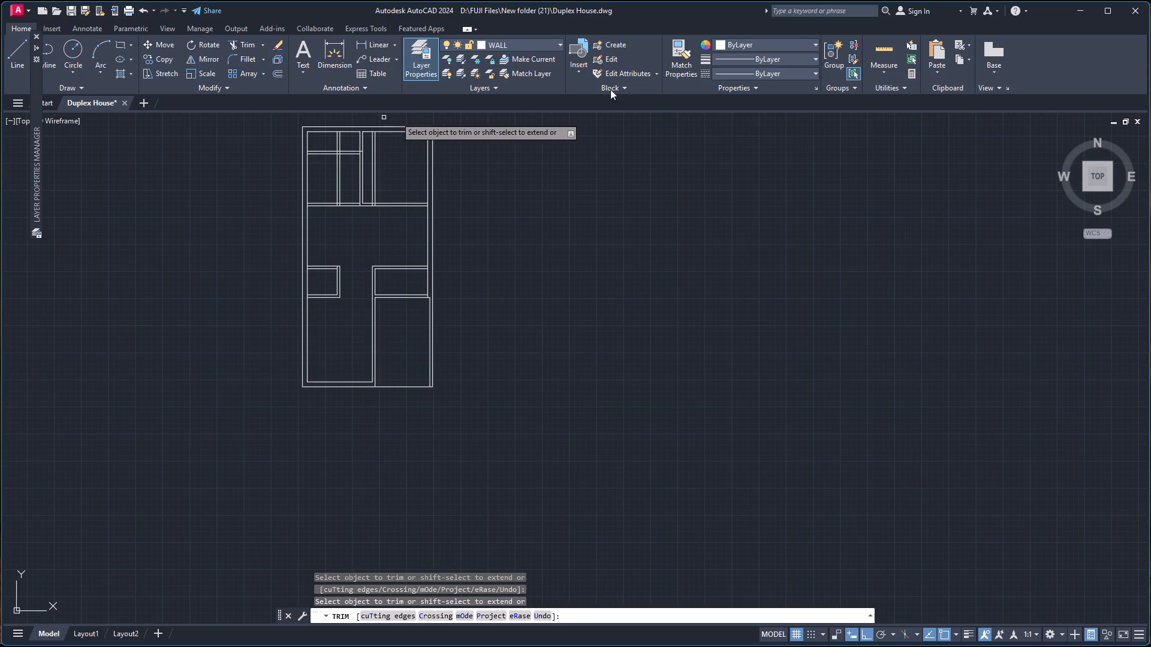
left_click(887, 43)
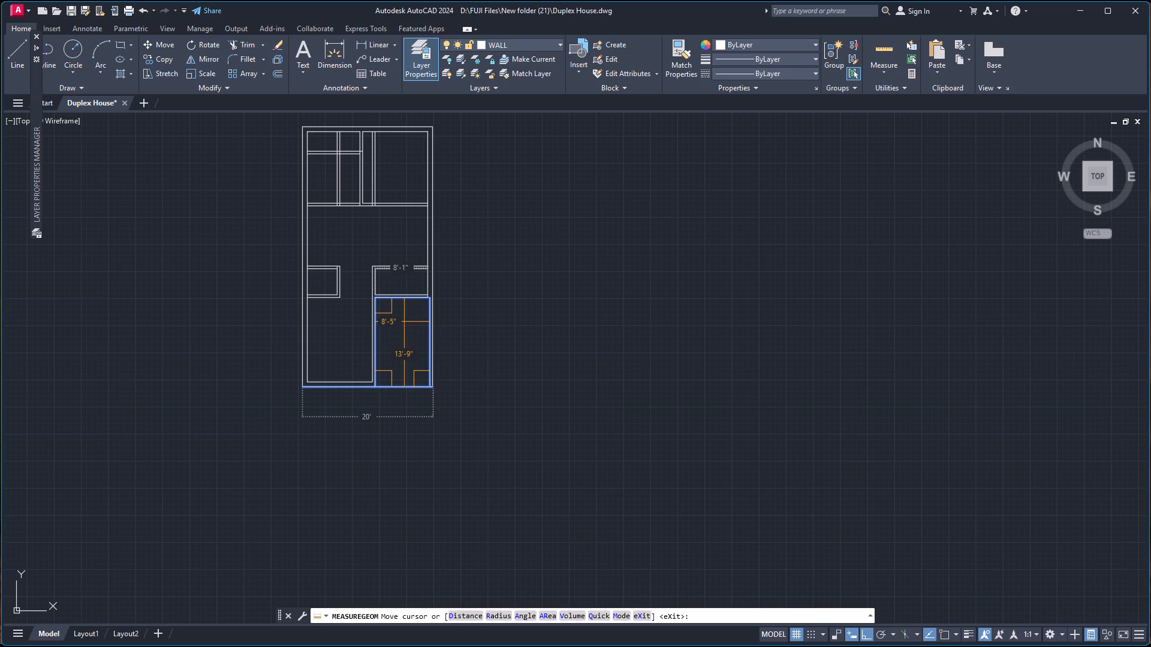
scroll(405, 329, "up", 4)
scroll(407, 341, "down", 1)
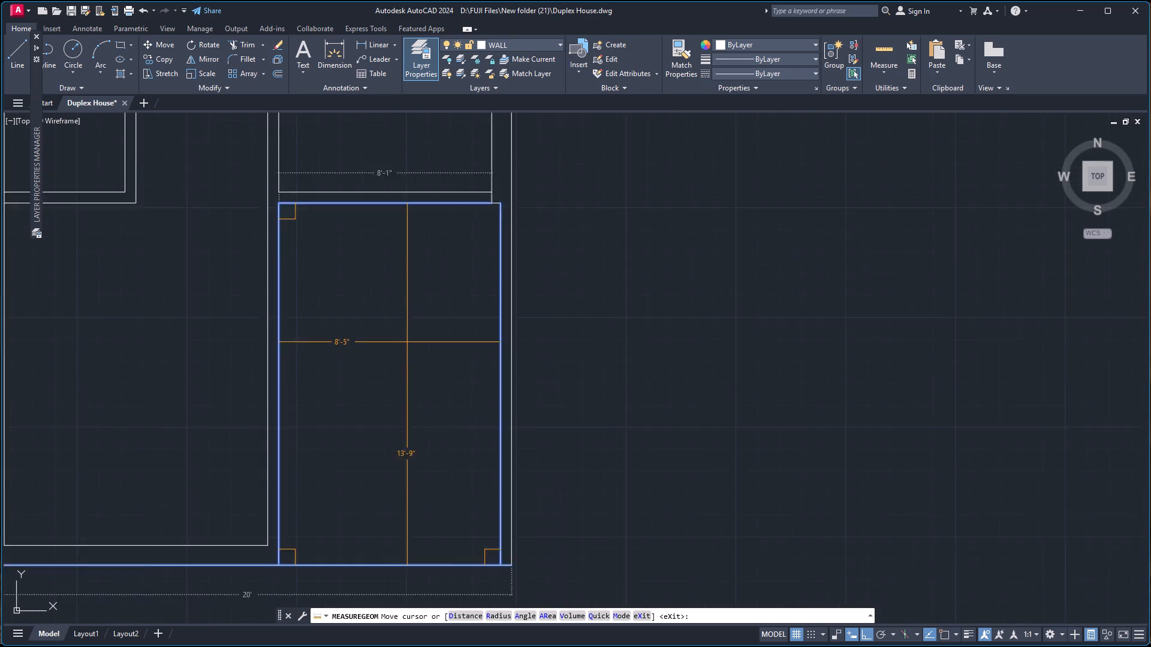
scroll(407, 342, "down", 1)
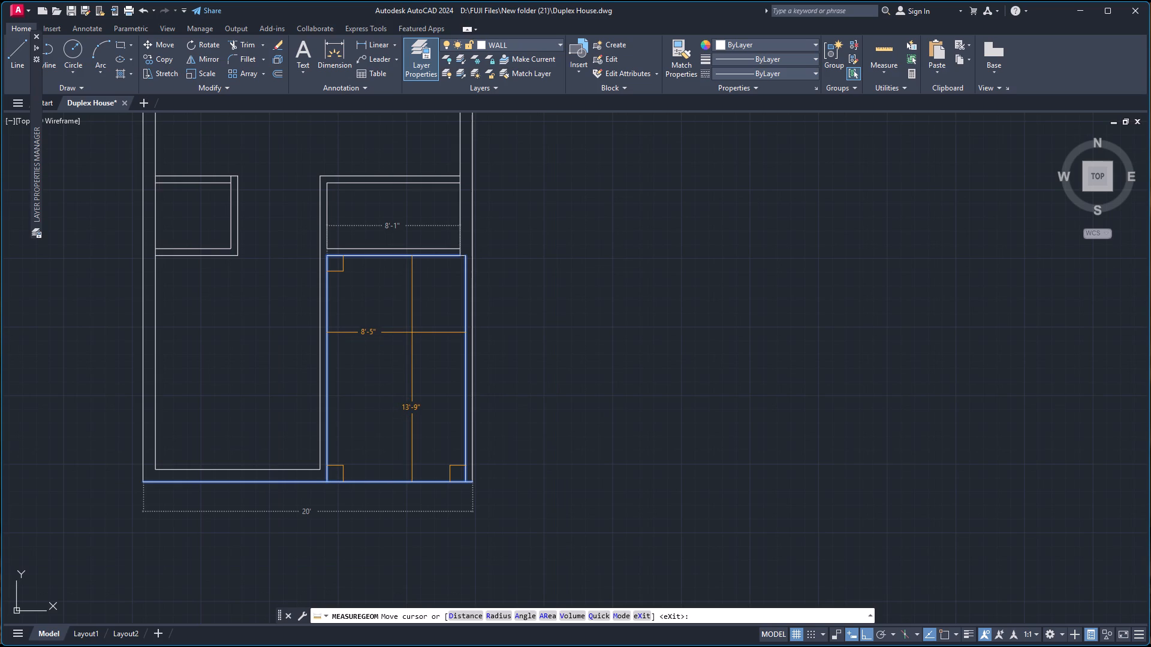
Leave the measuring tool and undo the last trims of the right and bottom walls' inner lines at the lower-right room.
key("ctrl+z")
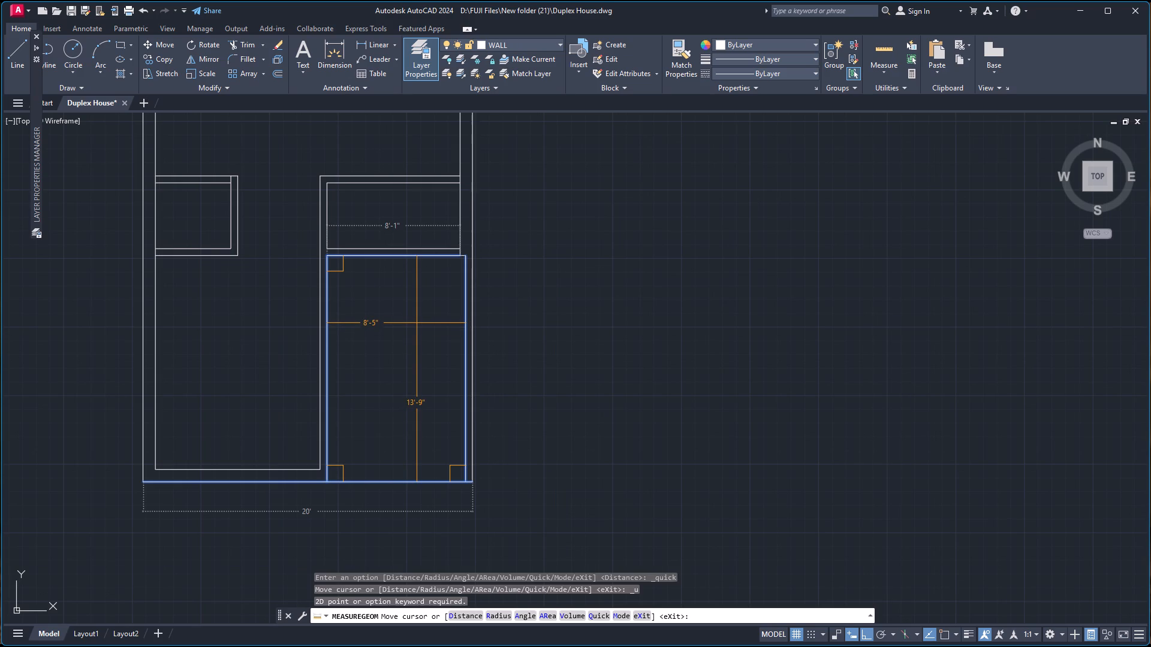
key("ctrl+z")
key("Escape")
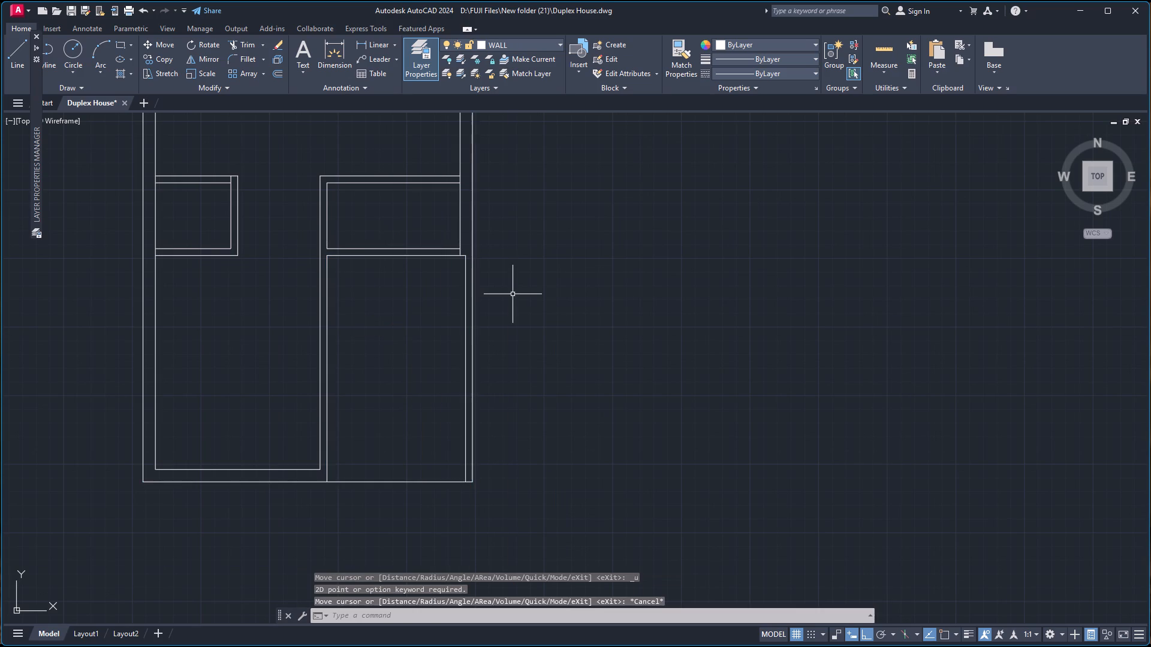
key("ctrl+z")
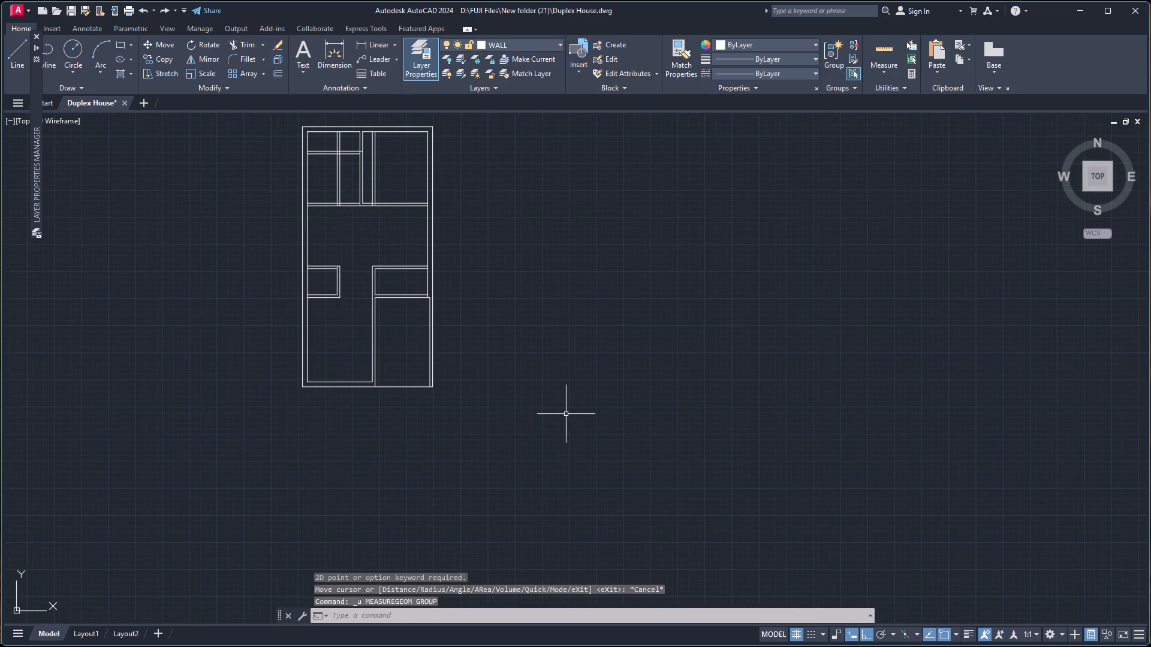
key("ctrl+z")
key("ctrl+z")
Trim away the right outer wall's original inner line below the lowest horizontal partition, including its stub inside the bottom wall.
scroll(481, 460, "down", 2)
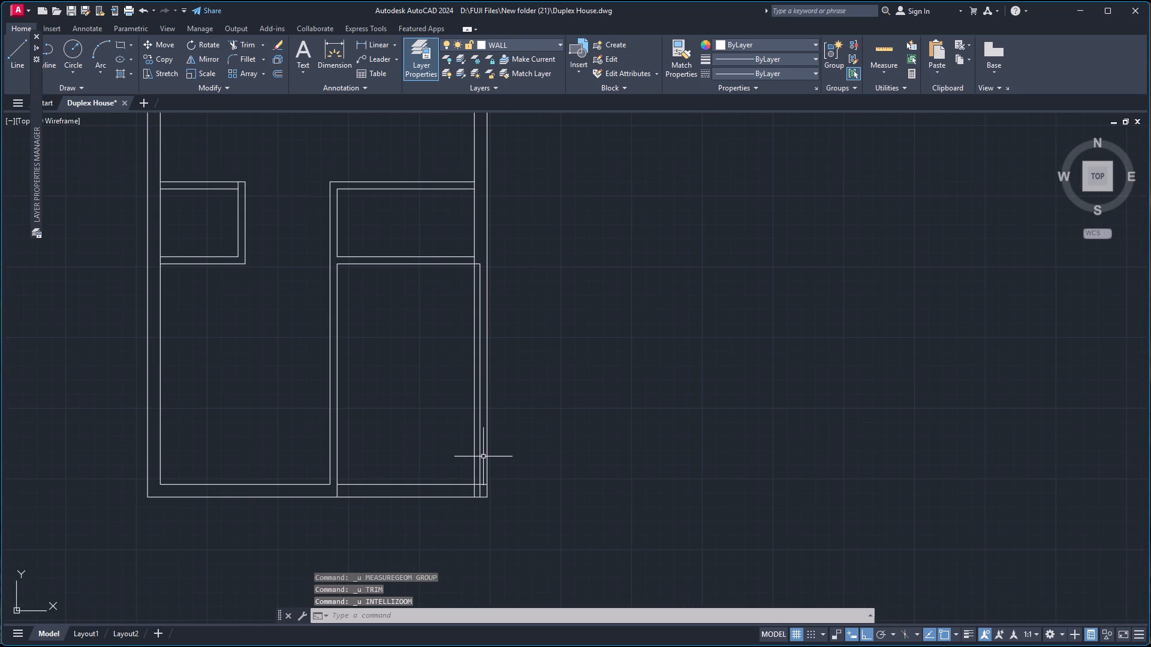
scroll(484, 448, "up", 1)
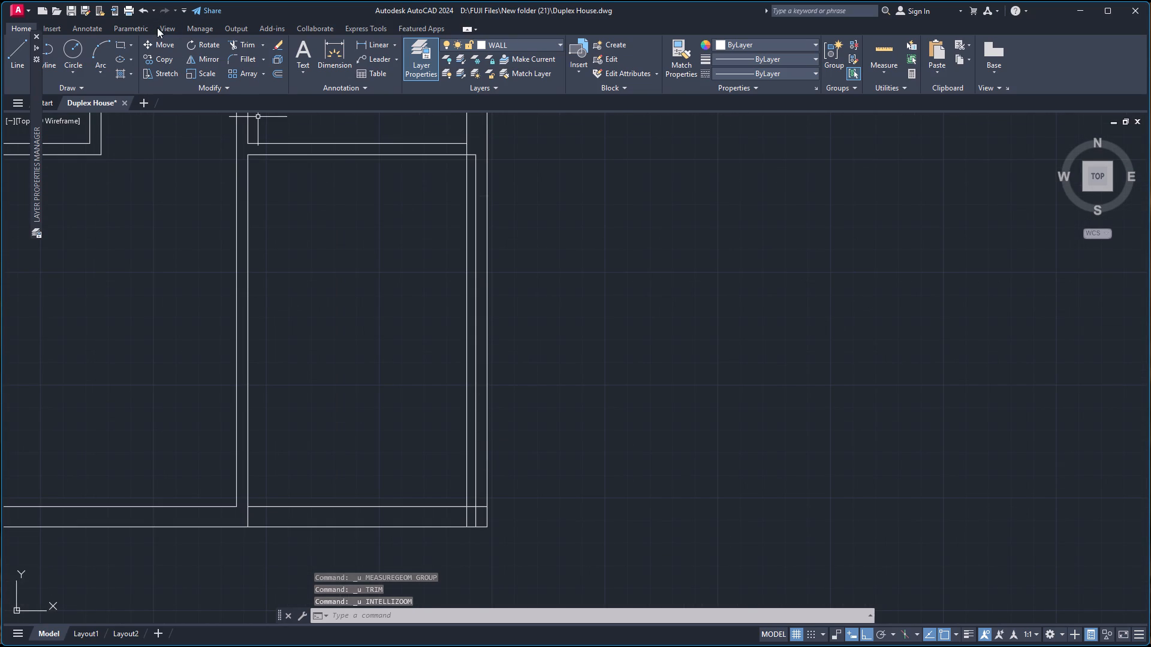
type("TR")
key("Return")
left_click(466, 191)
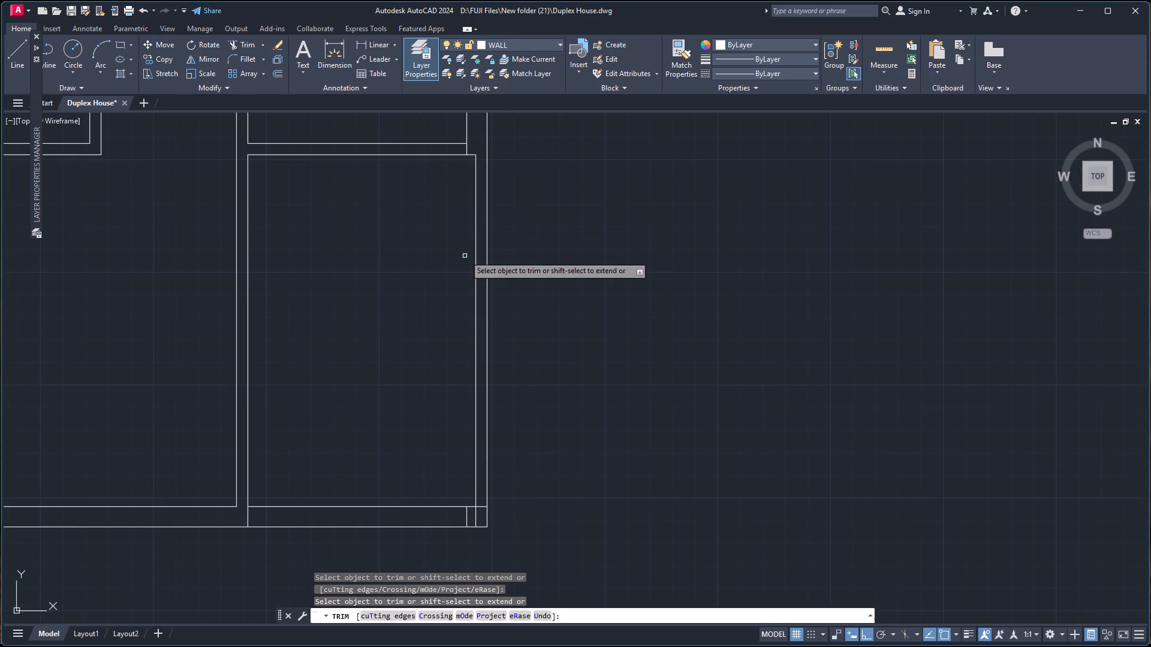
scroll(466, 180, "down", 3)
scroll(456, 253, "up", 3)
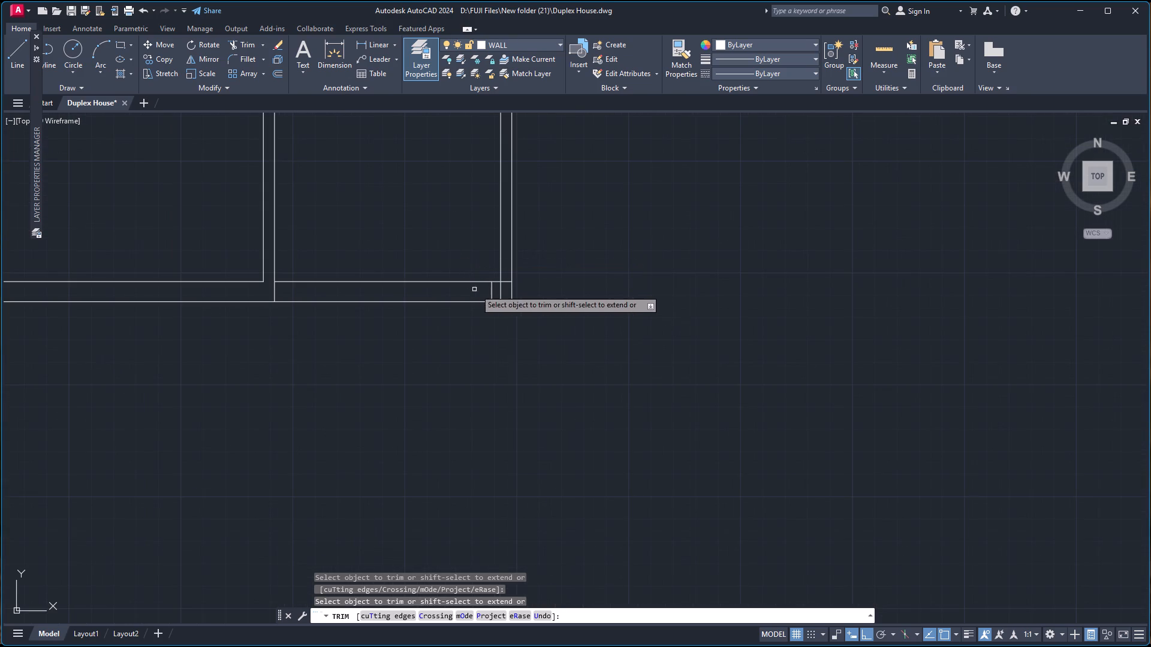
left_click(488, 289)
left_click(497, 291)
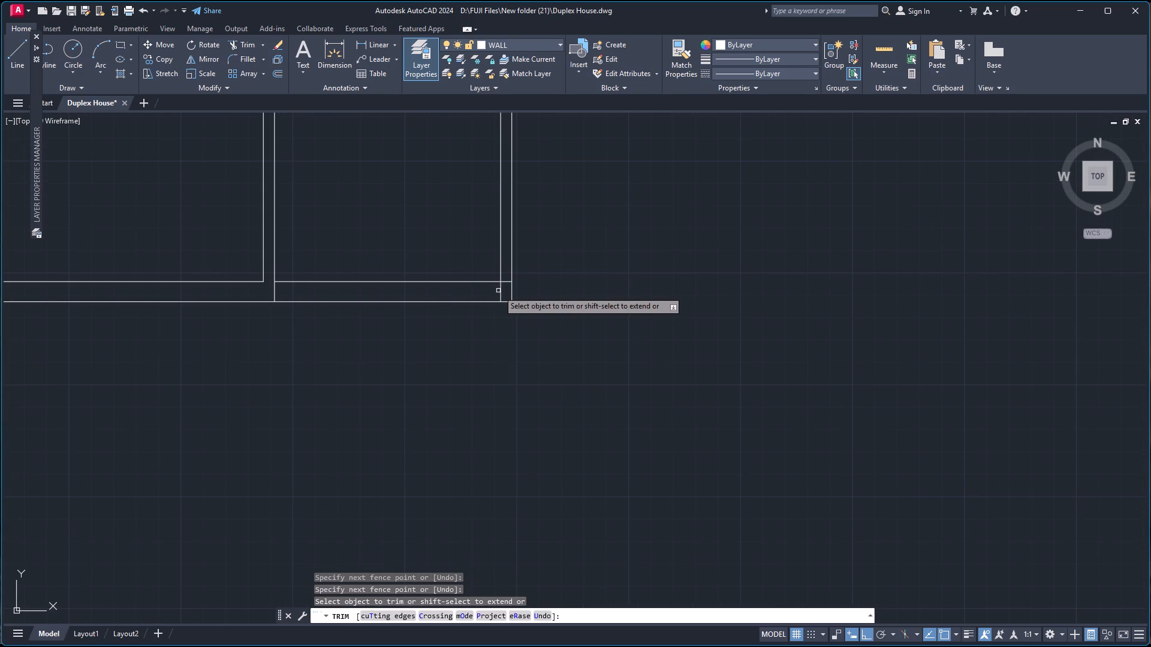
left_click(498, 291)
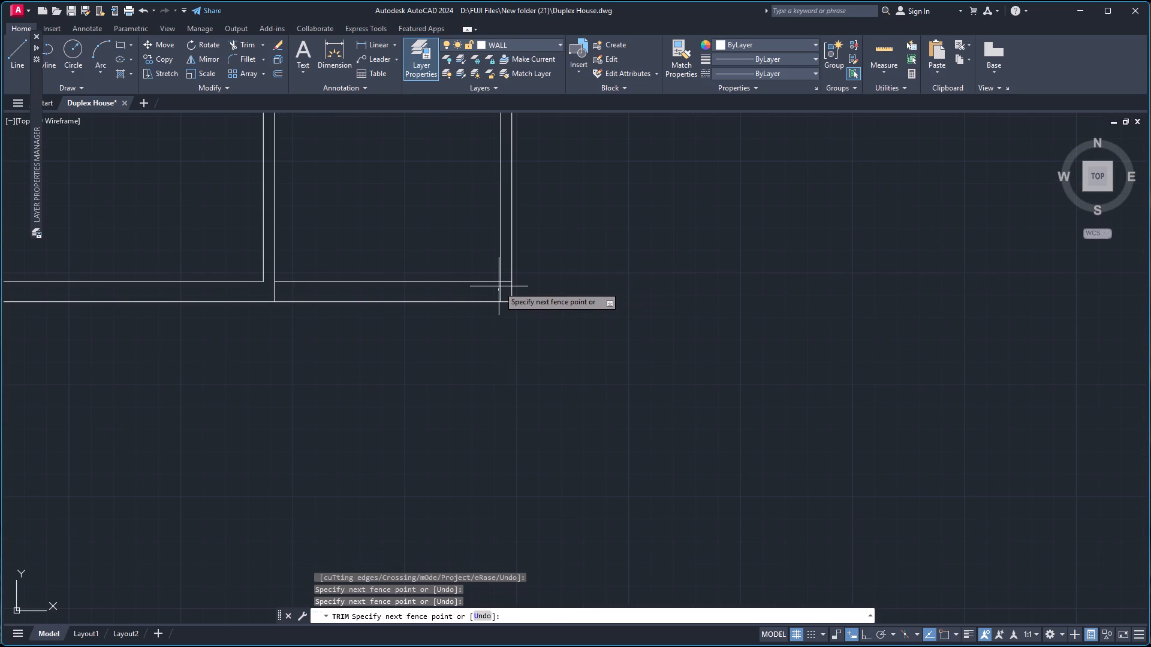
left_click(484, 288)
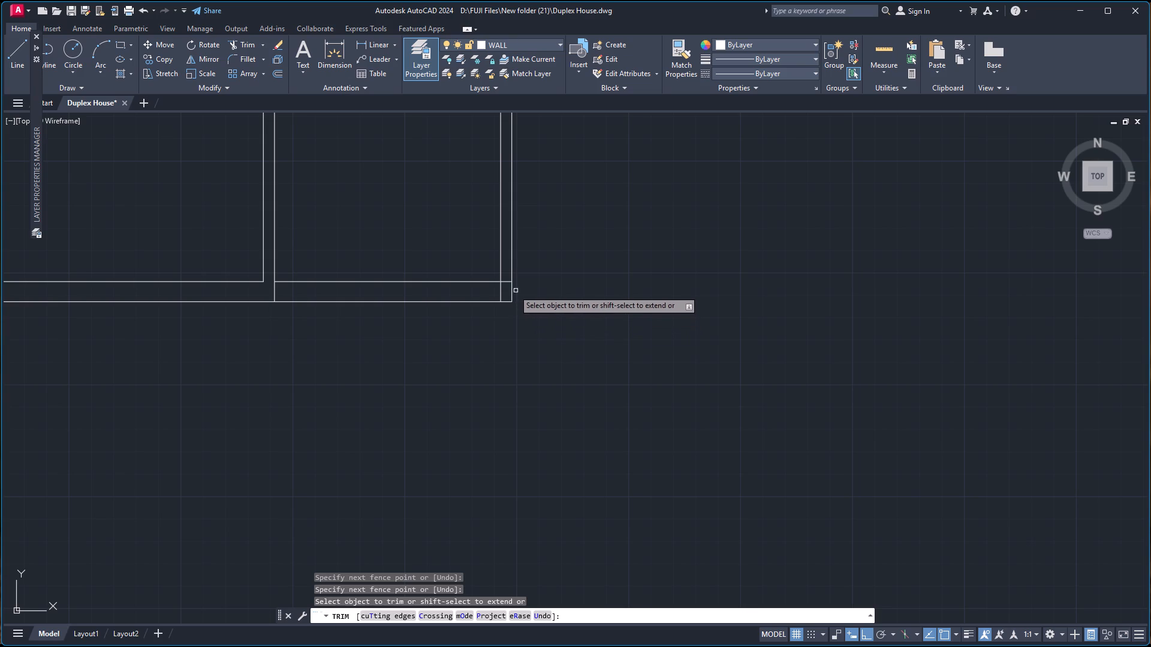
Trim the short piece of the bottom wall's inner line lying inside the right outer wall.
left_click(504, 283)
left_click(506, 274)
Trim away the double-line vertical partition through the two upper-left rooms, including its stubs inside both horizontal partitions.
scroll(508, 273, "down", 4)
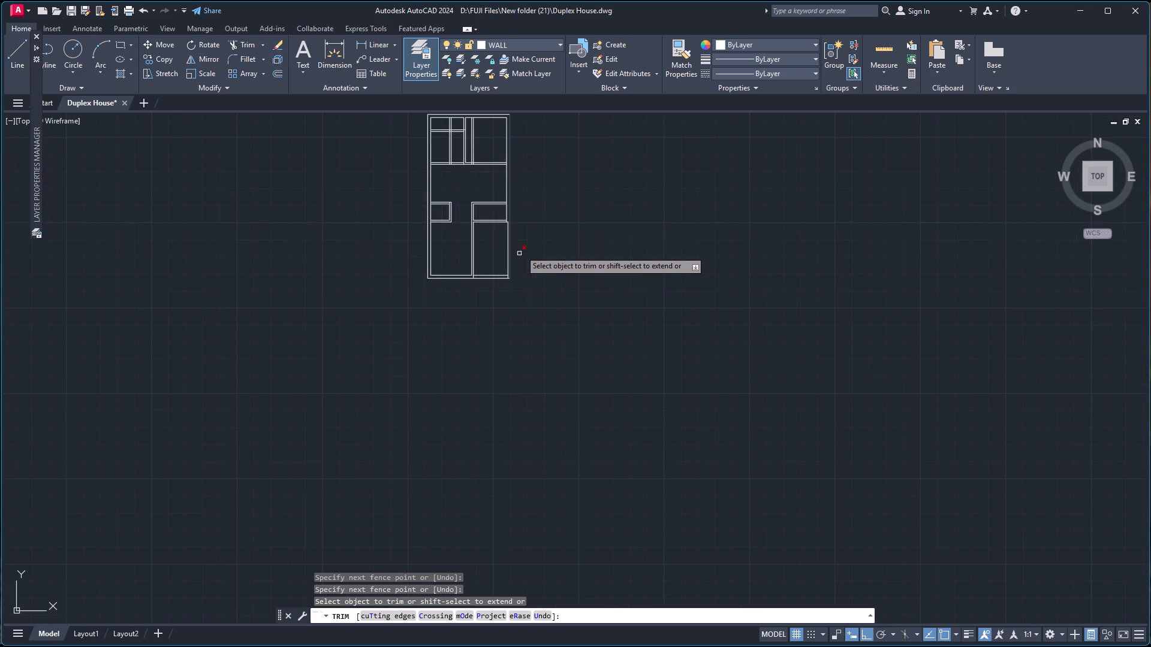
scroll(472, 261, "up", 3)
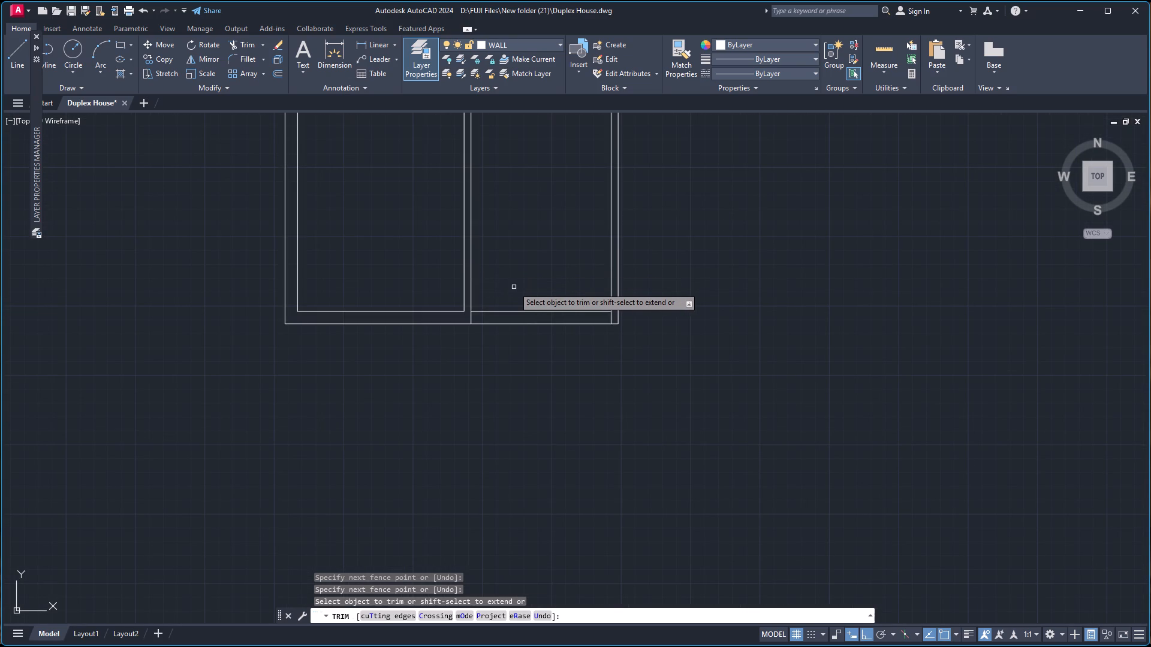
scroll(514, 277, "down", 4)
scroll(514, 187, "up", 3)
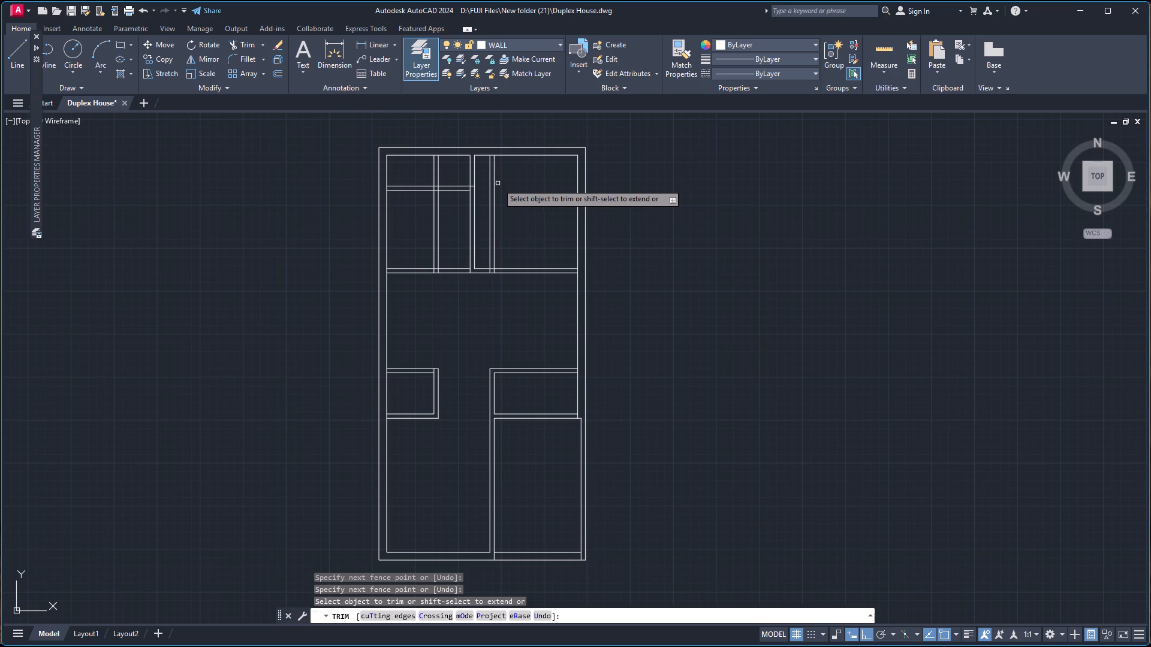
scroll(406, 261, "up", 1)
left_click(431, 207)
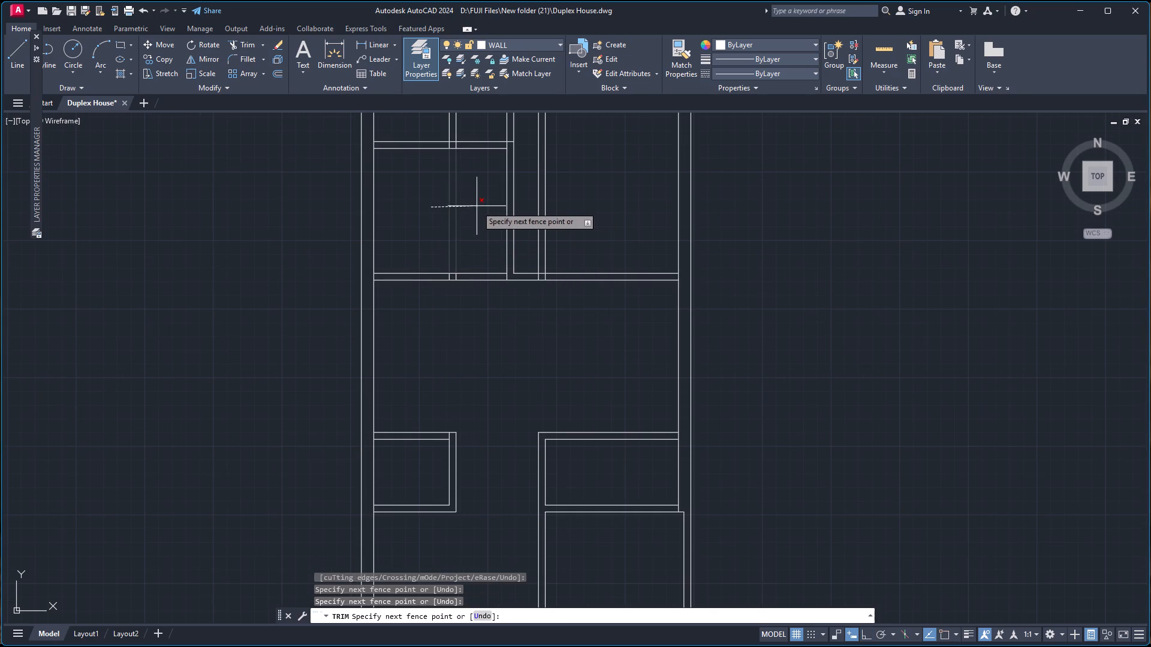
left_click(477, 206)
scroll(473, 200, "down", 3)
scroll(466, 185, "up", 2)
left_click(461, 177)
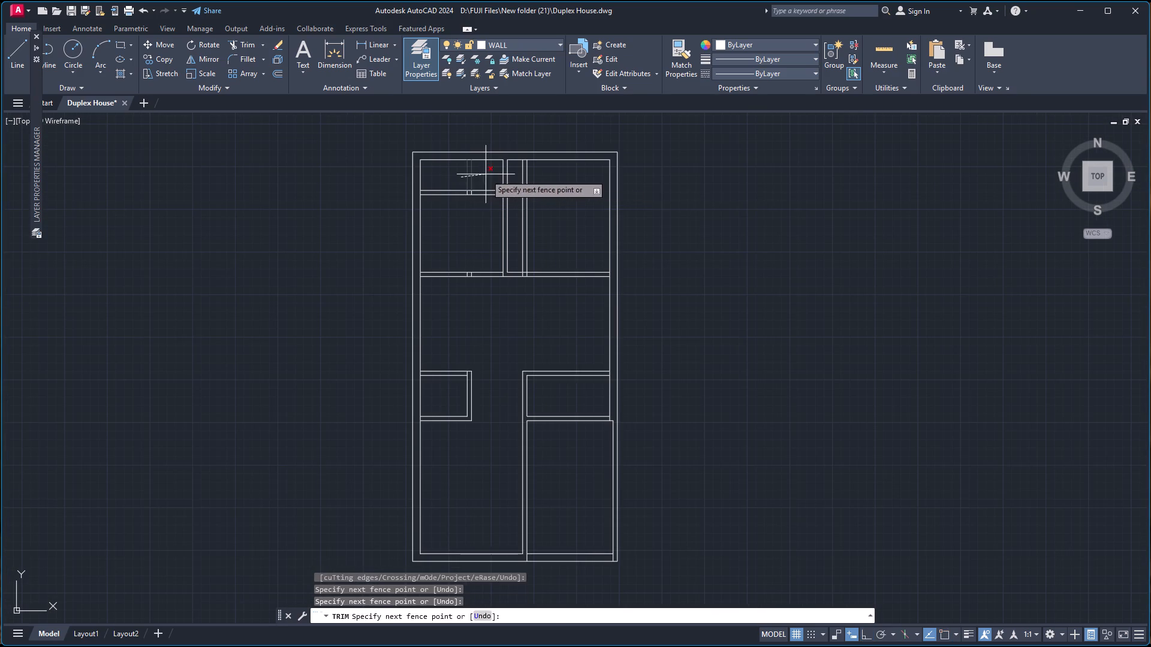
left_click(485, 174)
scroll(469, 180, "up", 3)
left_click(442, 231)
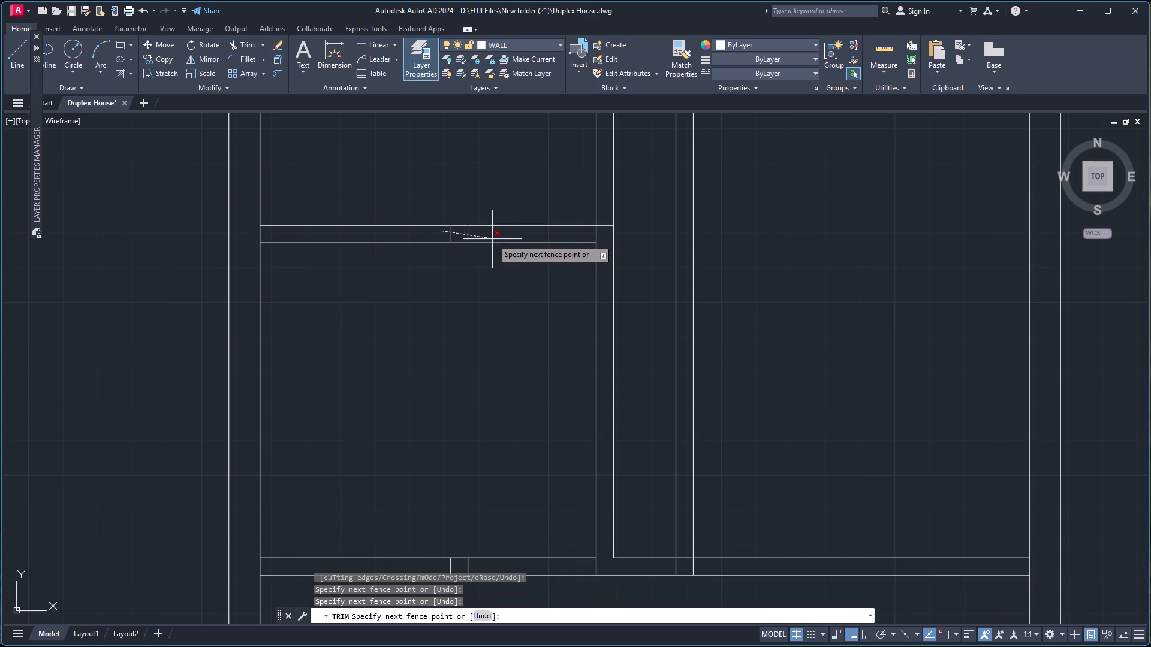
left_click(492, 239)
scroll(492, 243, "down", 5)
scroll(491, 294, "up", 5)
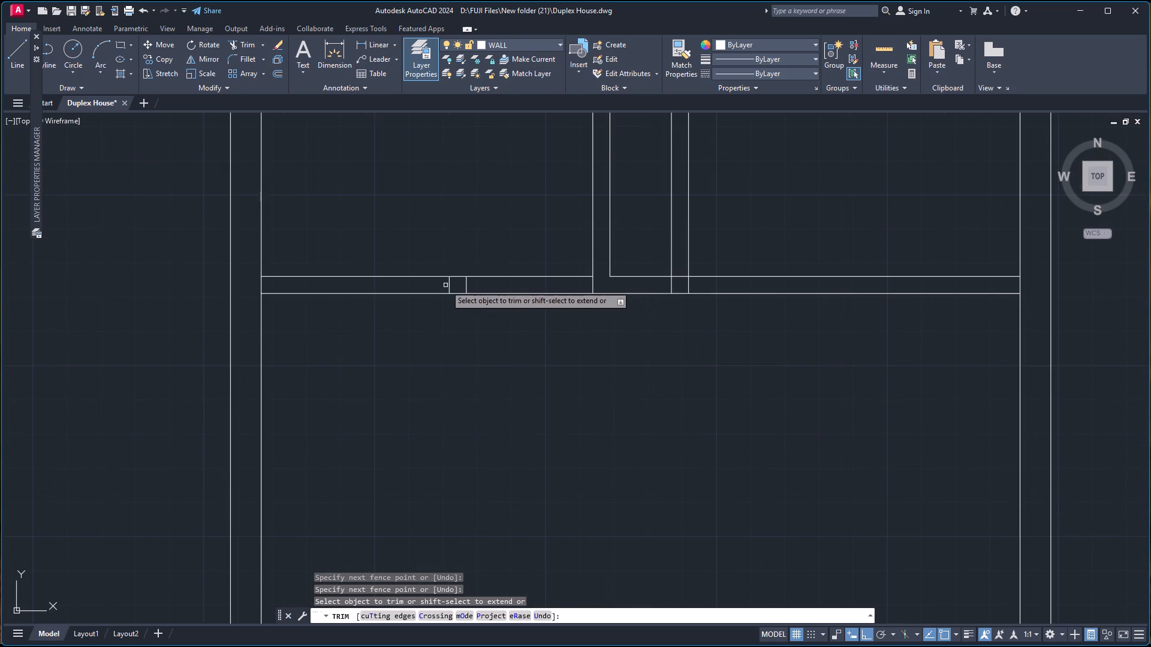
left_click(438, 286)
left_click(478, 283)
Trim away the double-line vertical partition inside the upper-right room, including its stubs inside the horizontal partition below.
scroll(484, 260, "down", 3)
scroll(529, 238, "up", 2)
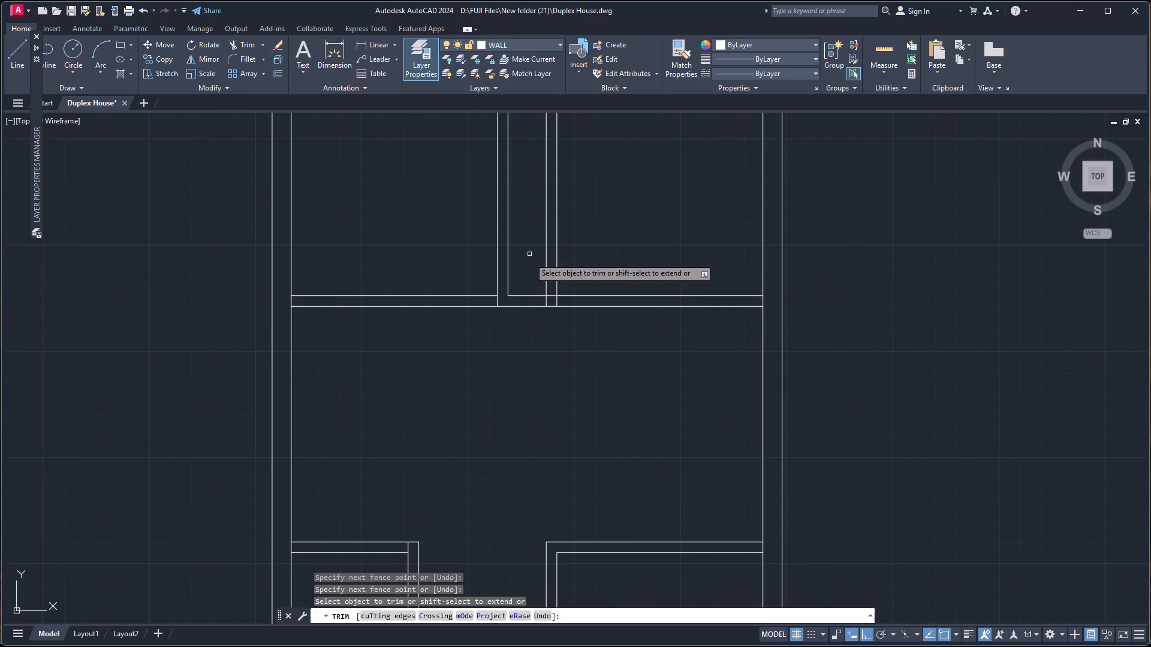
scroll(544, 261, "down", 1)
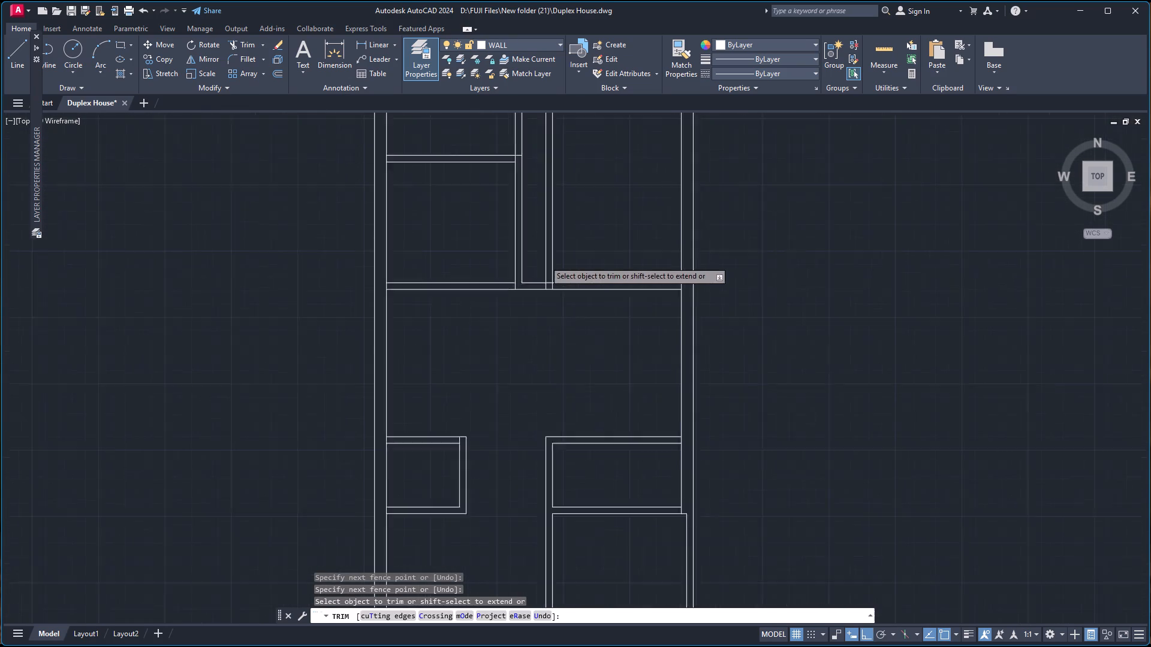
scroll(544, 261, "down", 2)
scroll(552, 237, "up", 2)
left_click(530, 226)
left_click(556, 223)
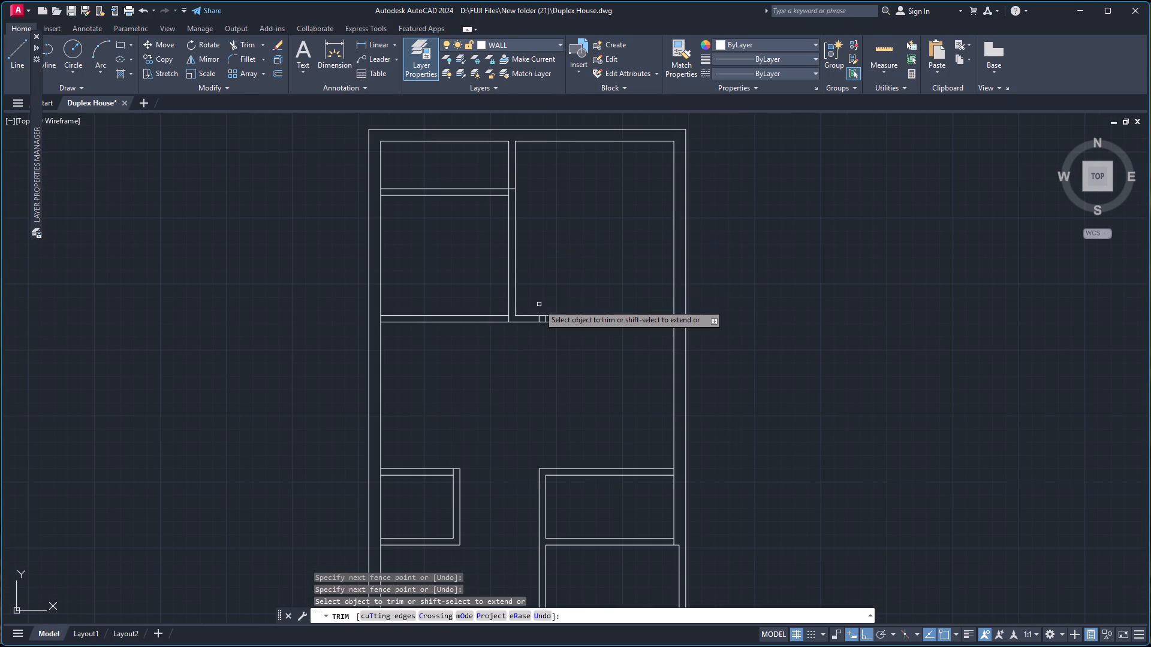
scroll(540, 304, "up", 3)
left_click(513, 367)
left_click(572, 365)
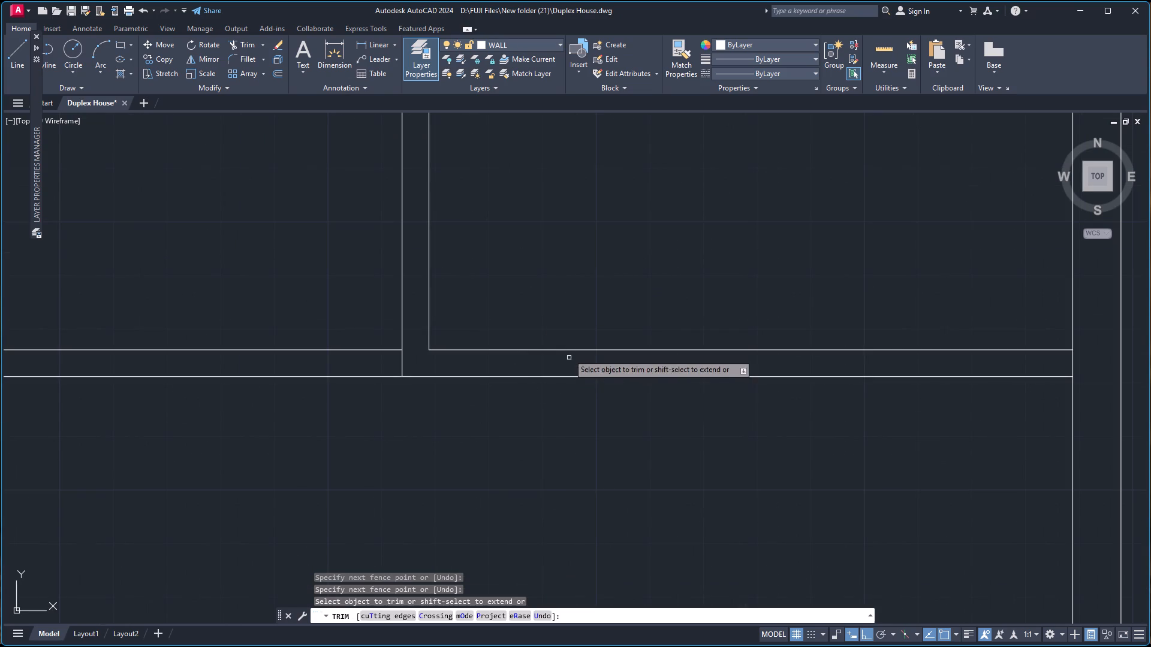
scroll(567, 332, "down", 5)
scroll(587, 323, "up", 3)
scroll(593, 325, "down", 4)
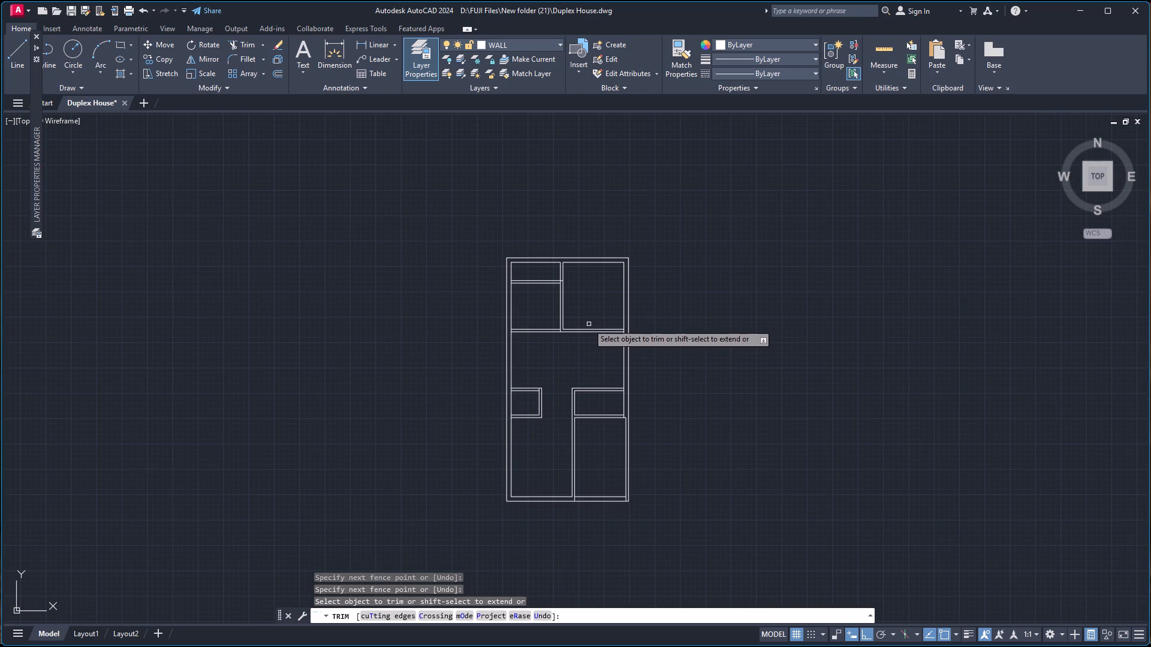
scroll(581, 310, "down", 1)
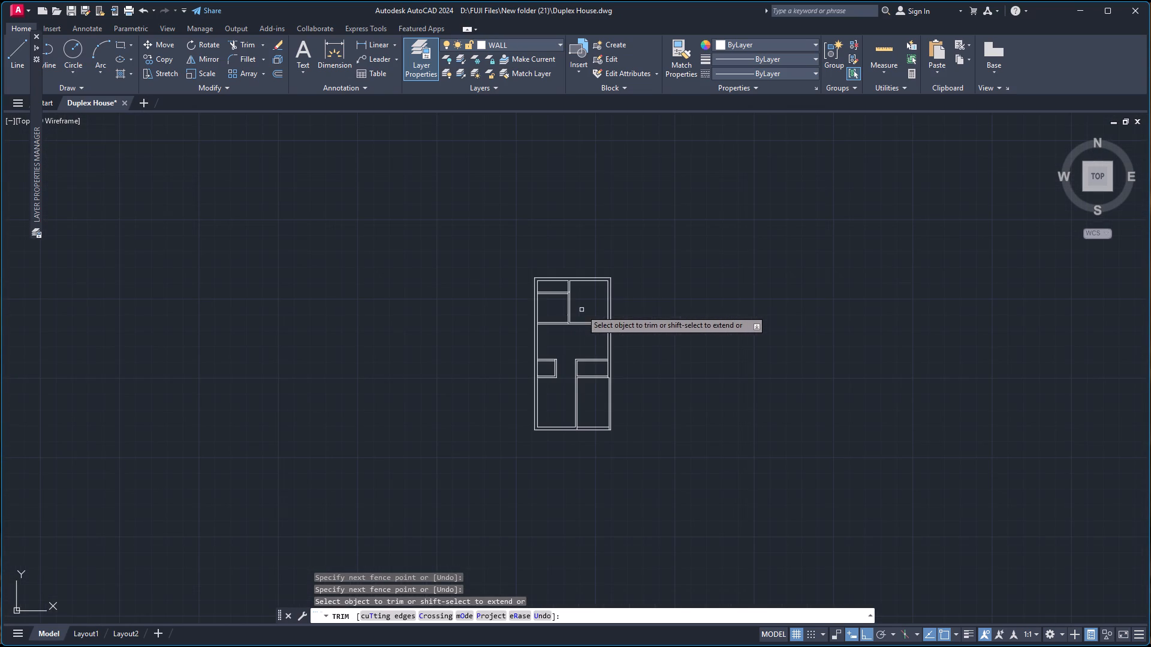
scroll(578, 351, "up", 2)
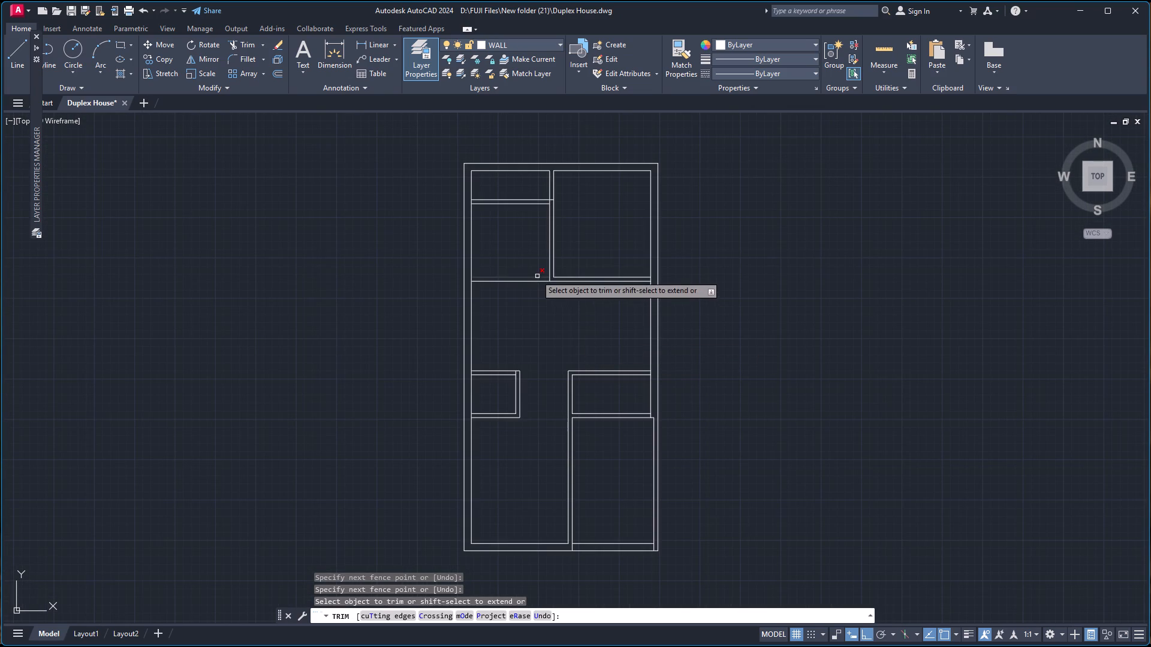
scroll(535, 274, "down", 1)
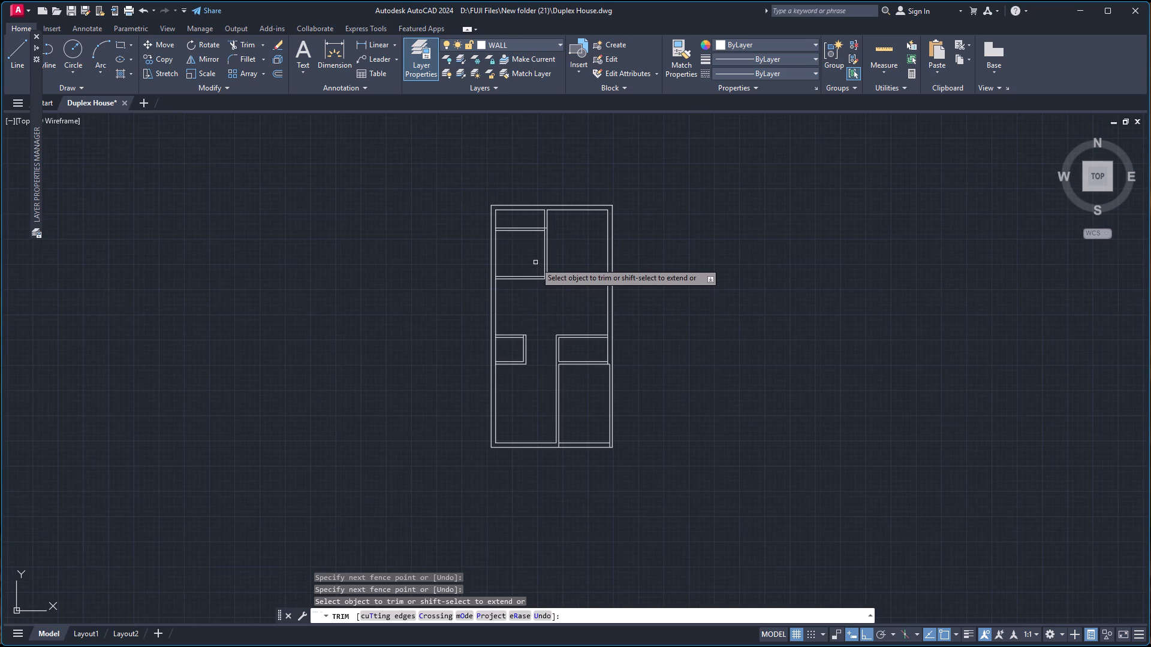
key("Escape")
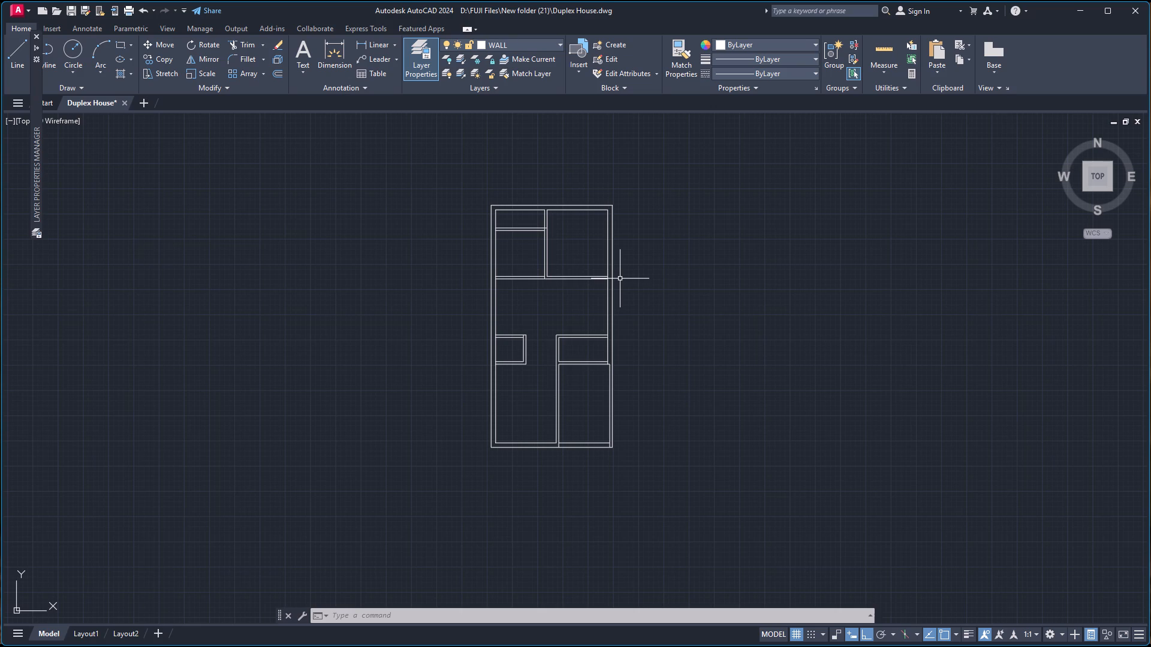
Measure the floor plan's overall outline with the quick measuring tool.
left_click(878, 53)
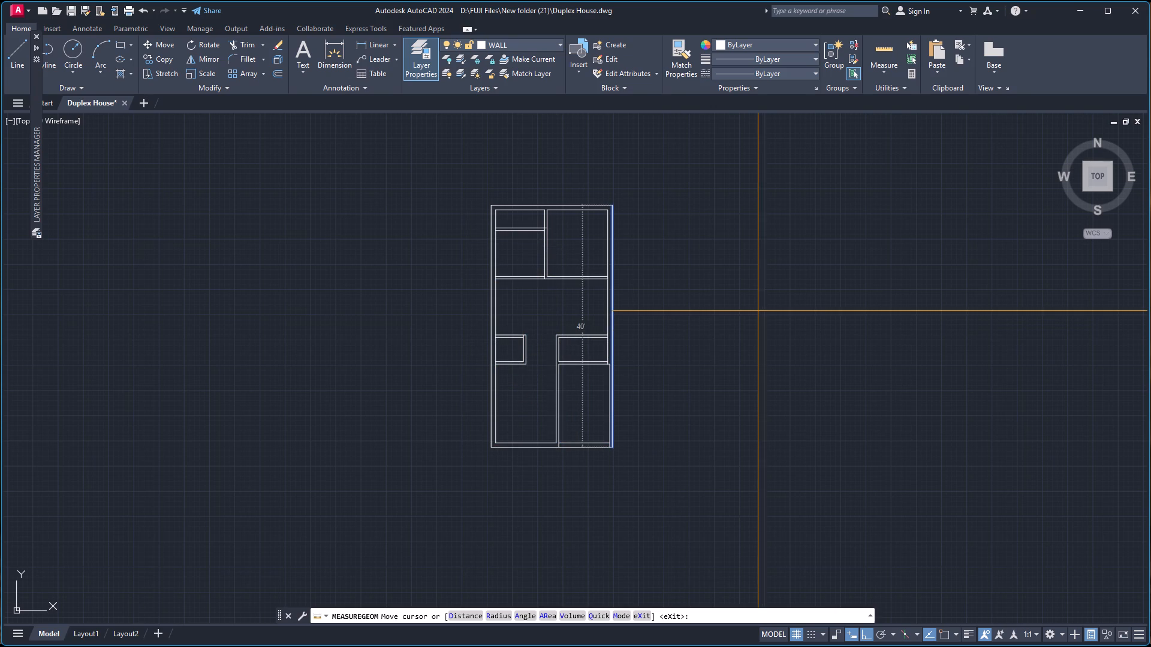
key("Escape")
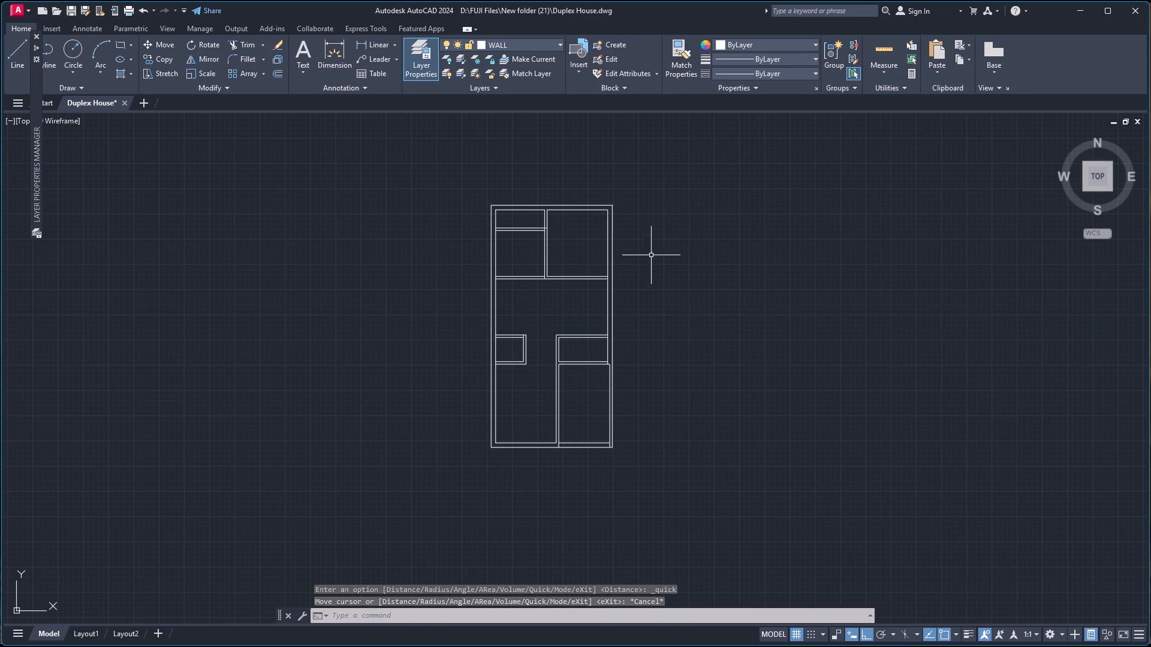
Draw a 20' horizontal top line right of the existing plan, continuing with a 40' vertical line down from its right end.
key("l")
key("Return")
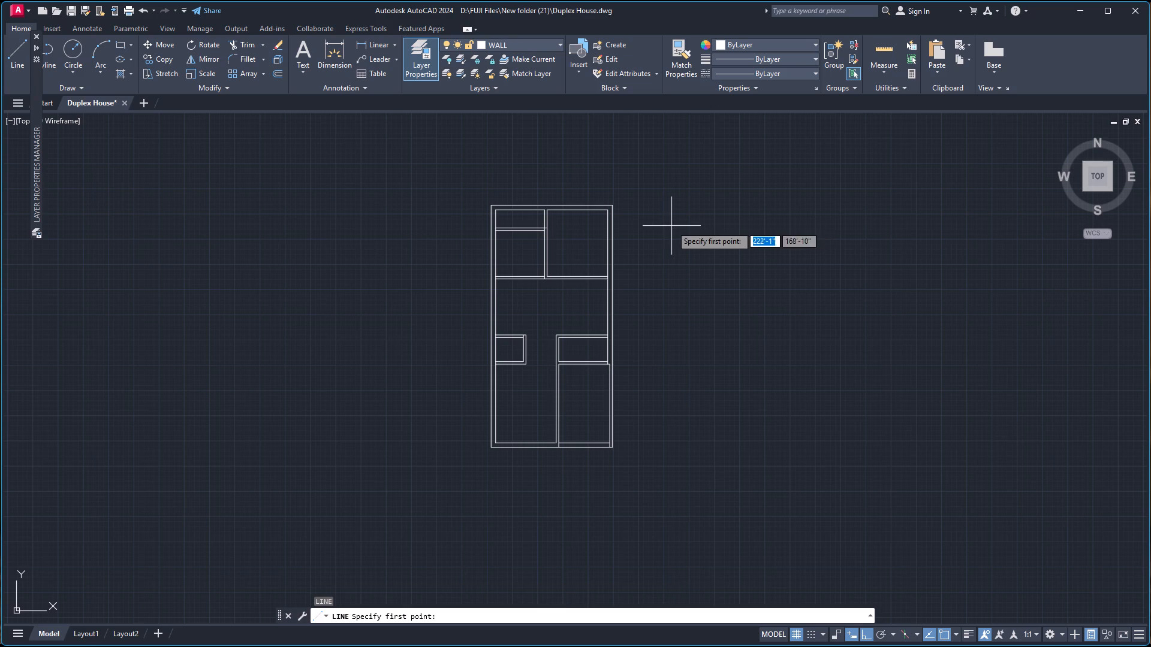
left_click(732, 206)
scroll(850, 208, "down", 2)
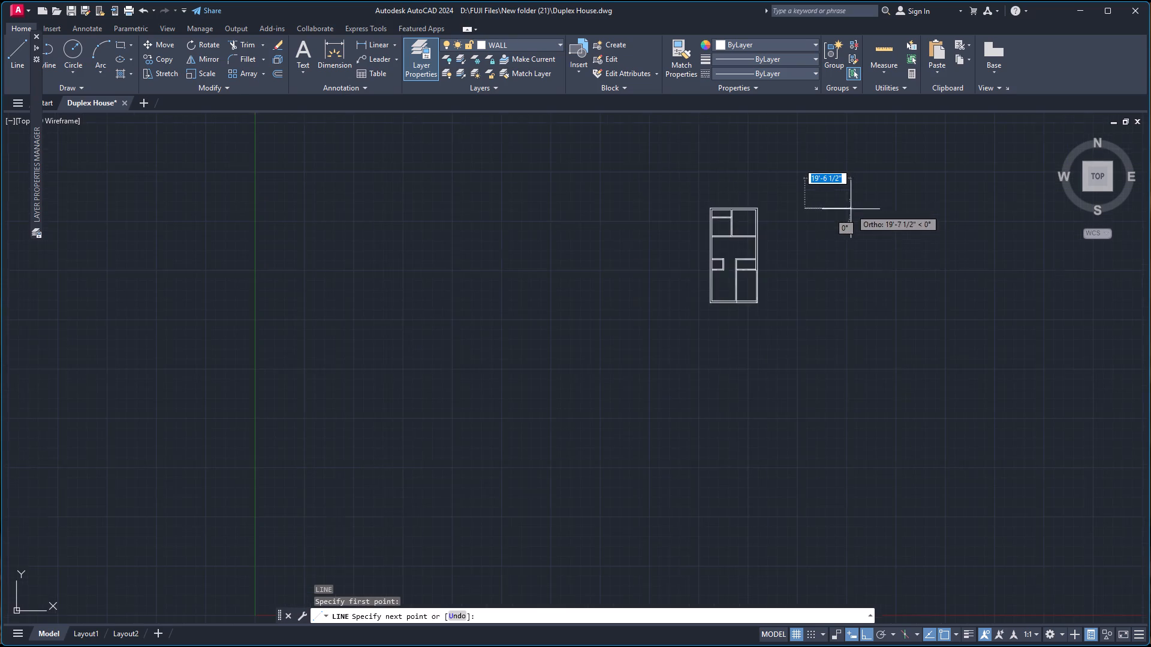
scroll(873, 209, "up", 3)
scroll(857, 214, "down", 1)
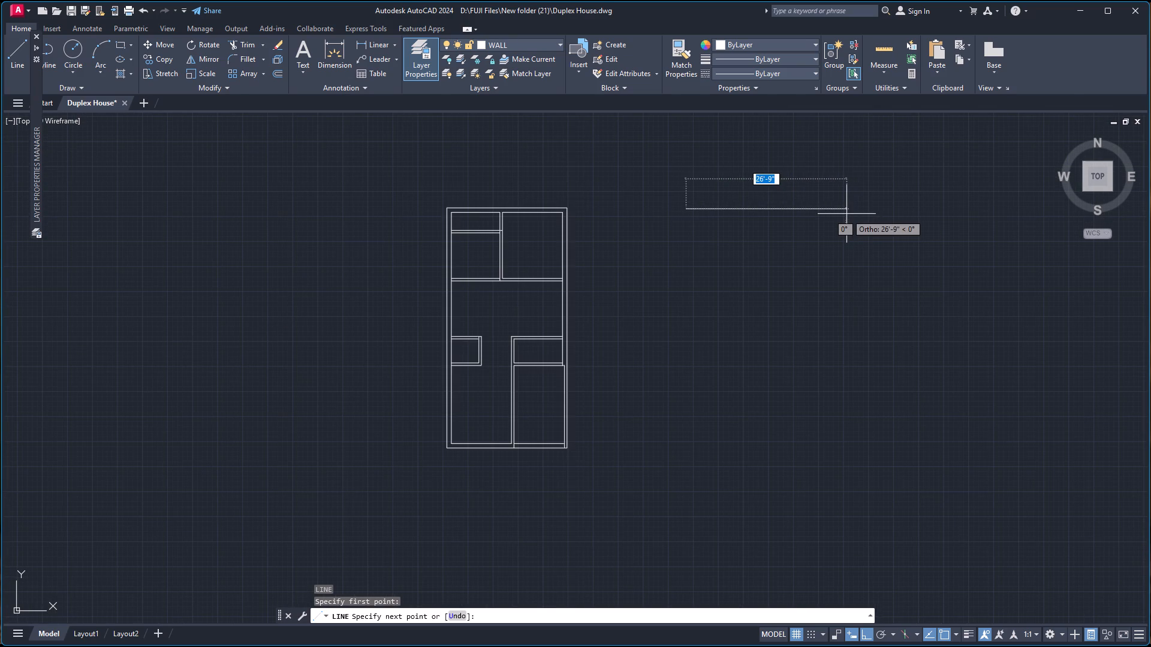
type("20'")
key("Return")
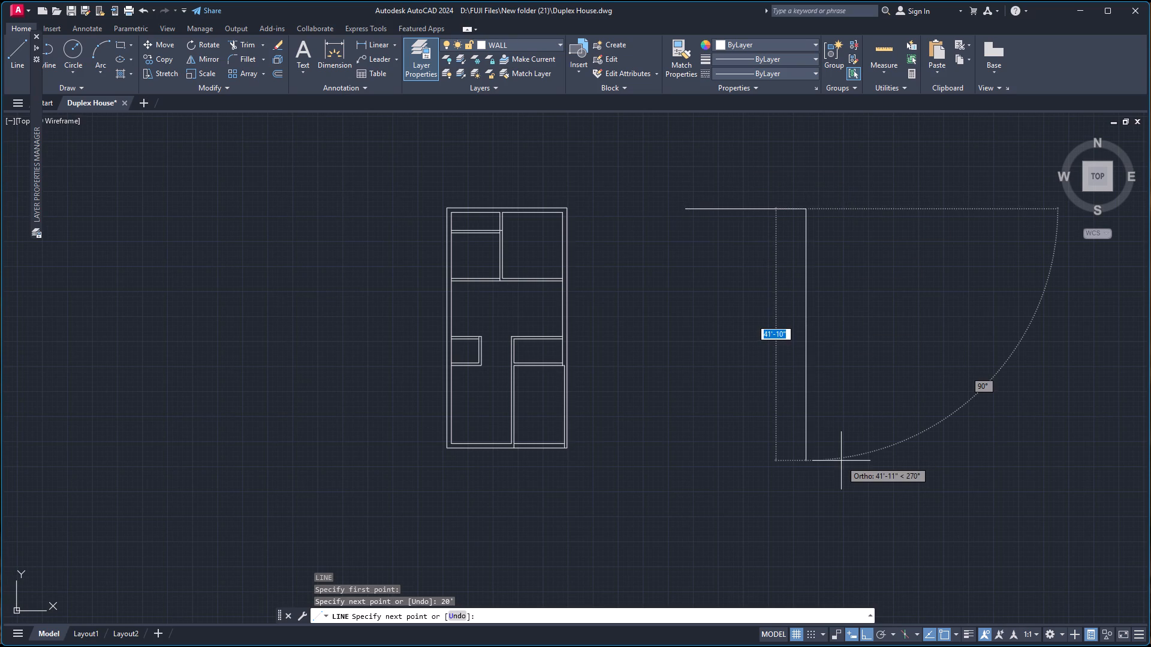
type("40'")
key("Return")
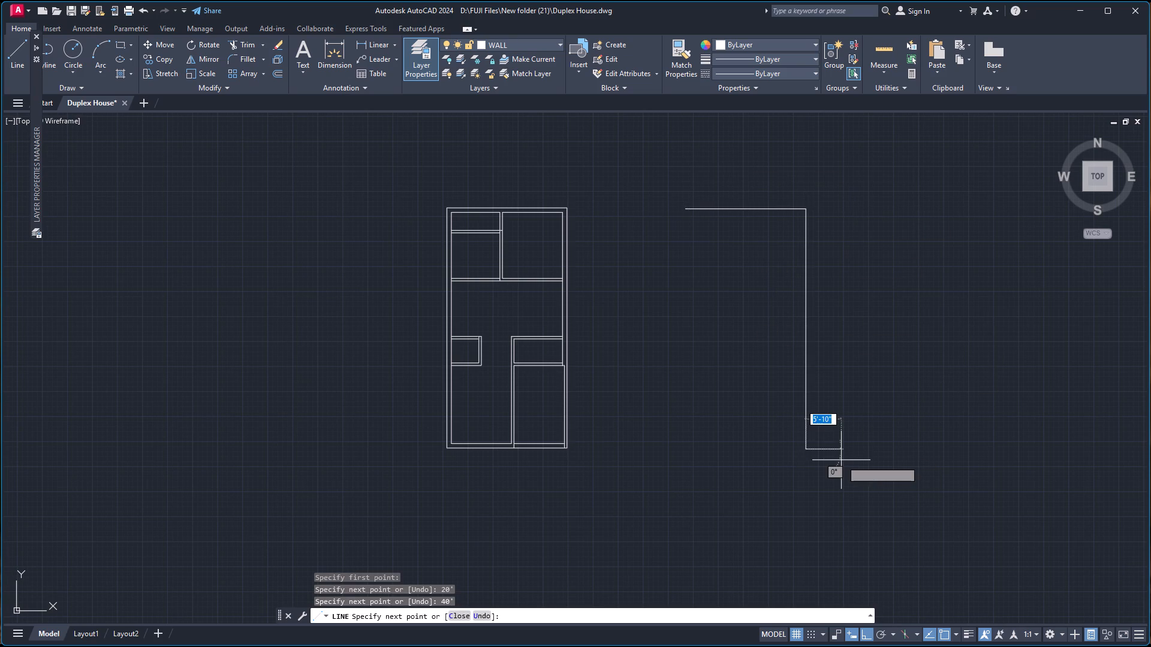
key("space")
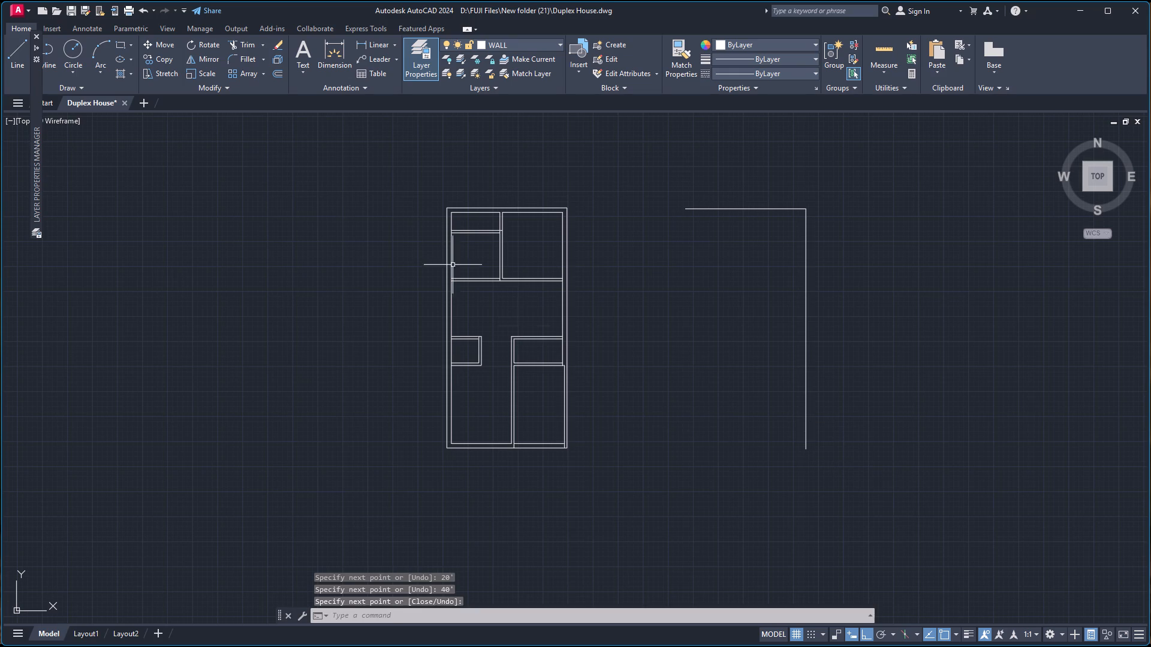
Draw a 40' vertical line down from the left end of the new outline's top line.
key("space")
left_click(685, 210)
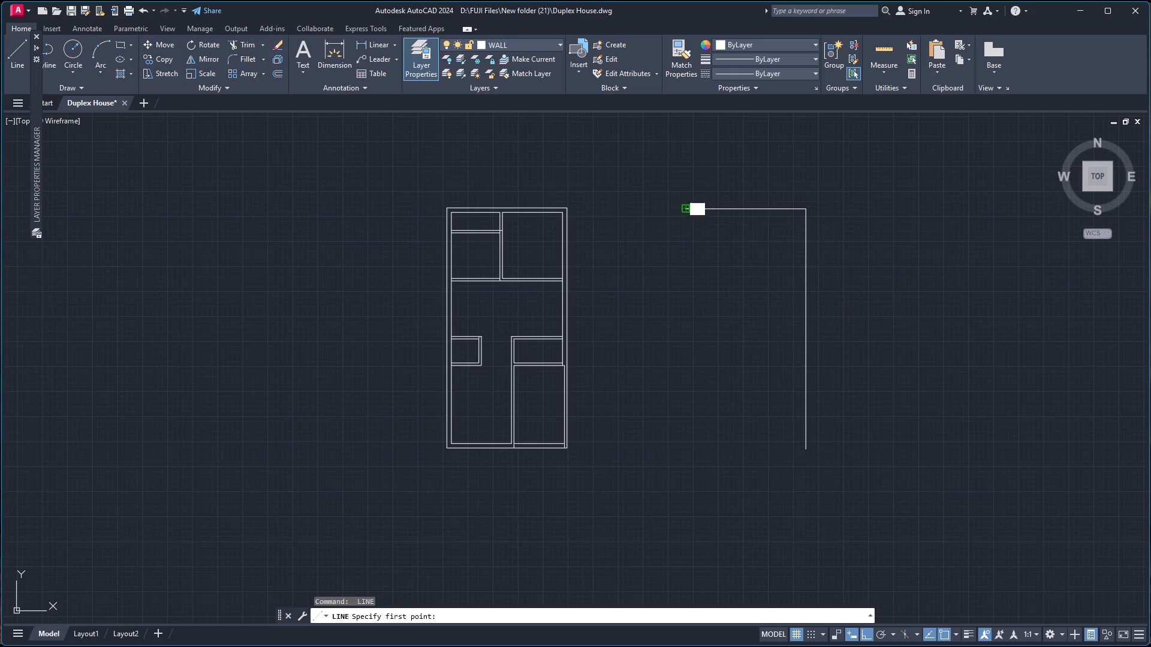
type("40'")
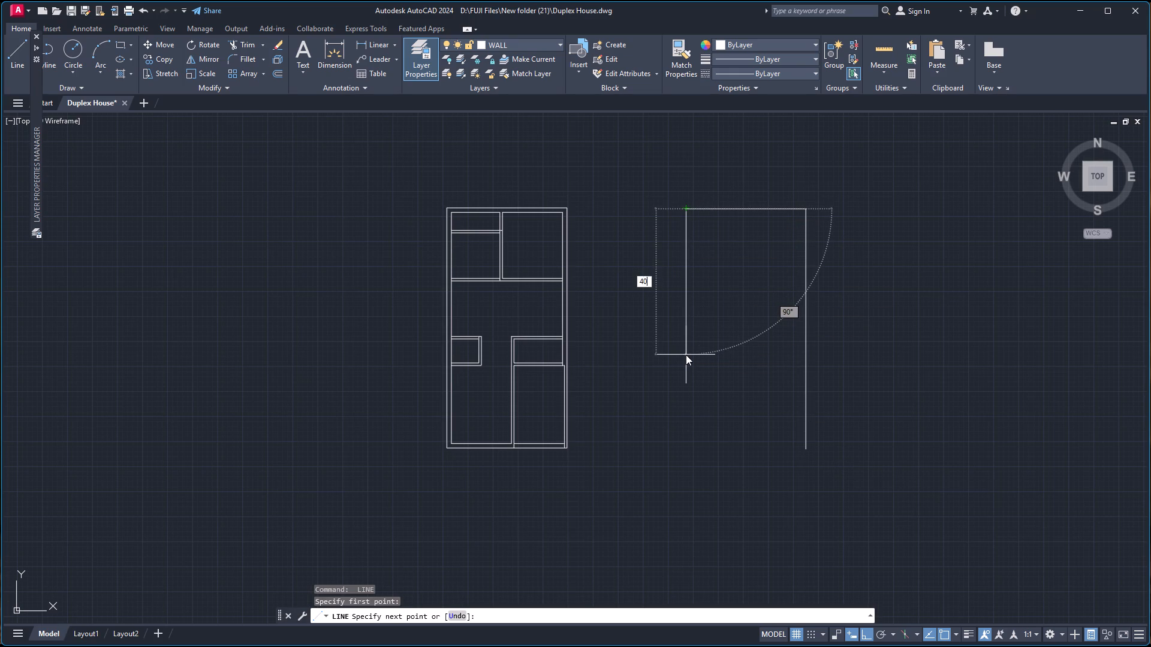
key("Return")
key("space")
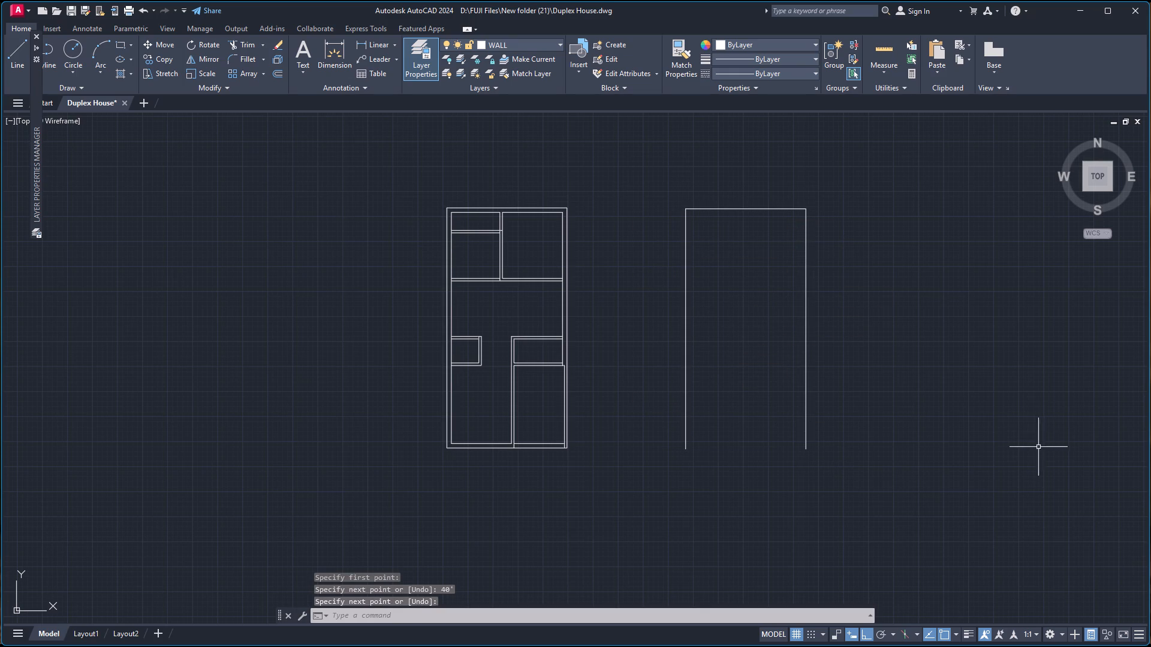
Offset the new outline's top line and left line 9" inward to form the outer wall thickness.
key("o")
key("Return")
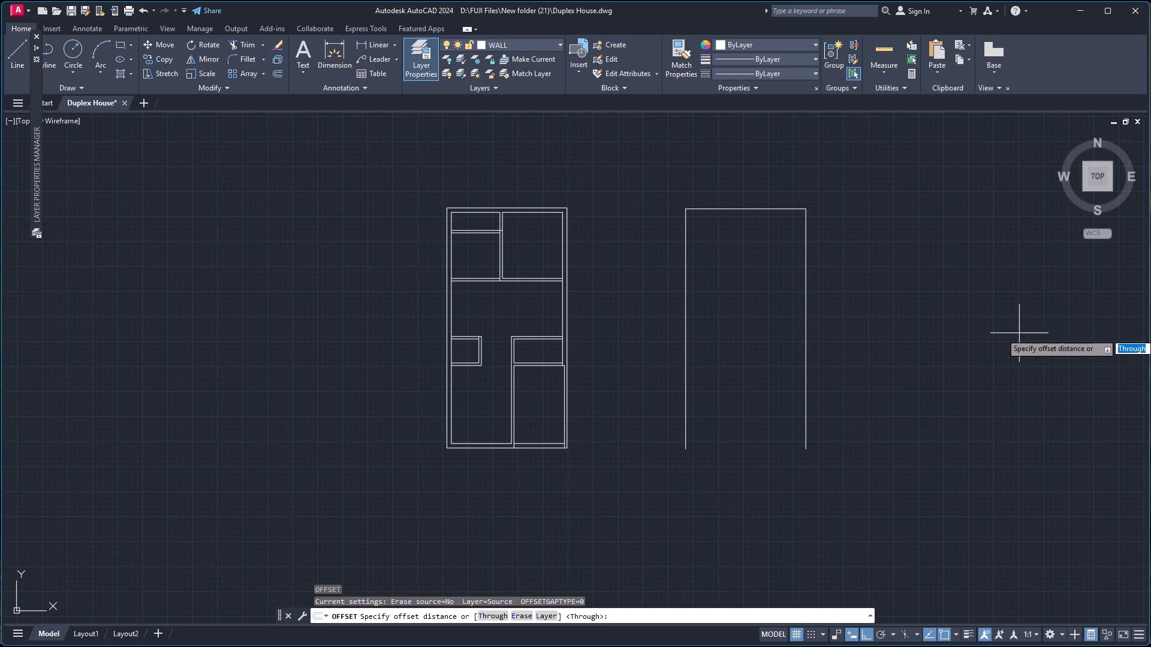
key("Return")
left_click(749, 209)
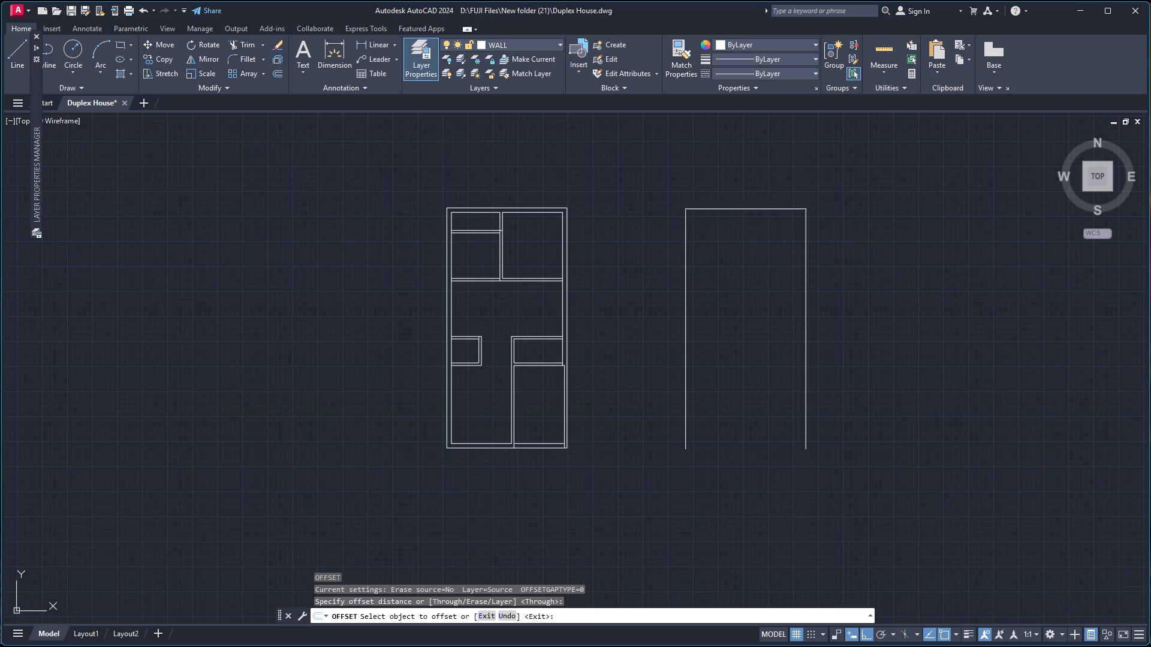
key("9")
key("Return")
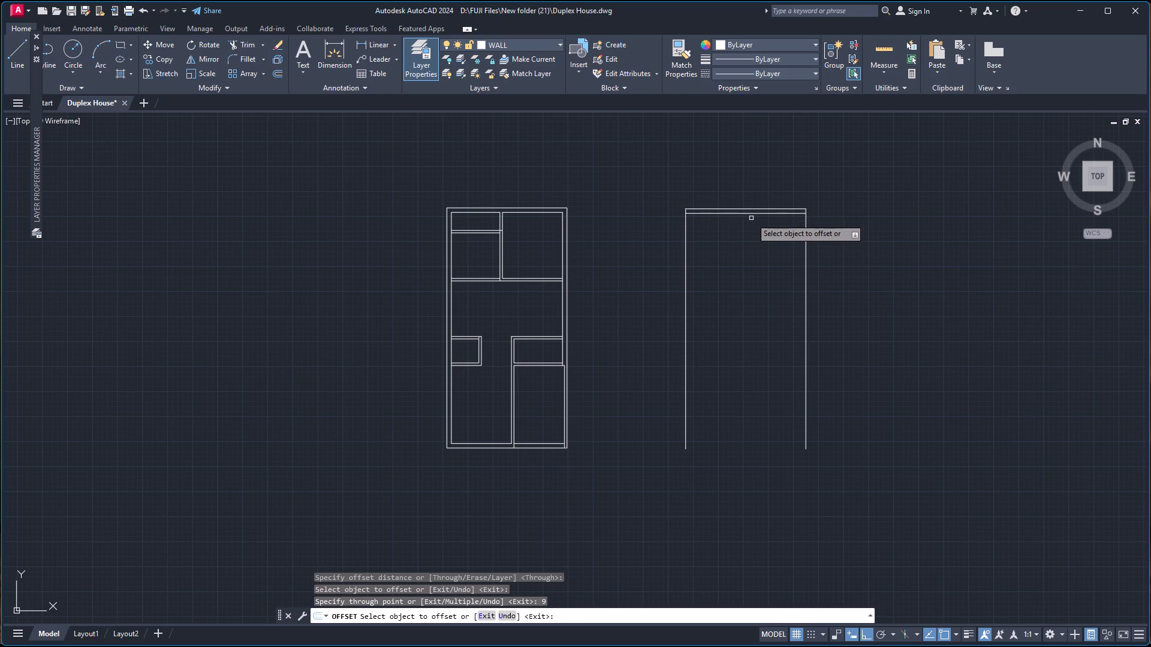
left_click(683, 270)
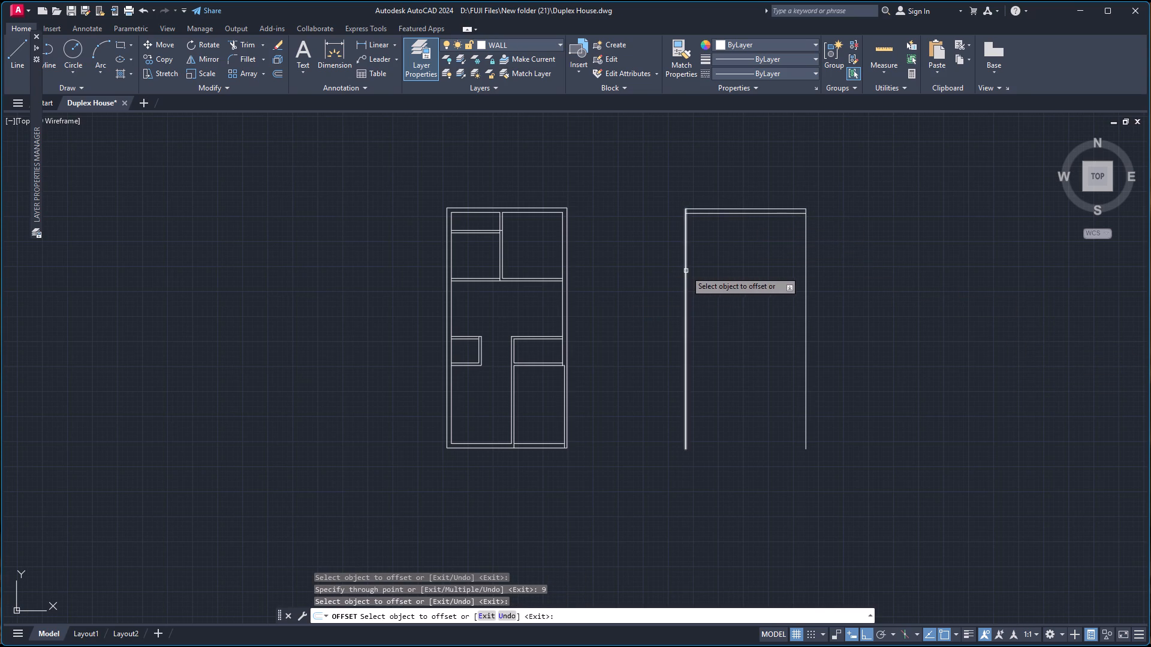
left_click(686, 271)
key("9")
key("Return")
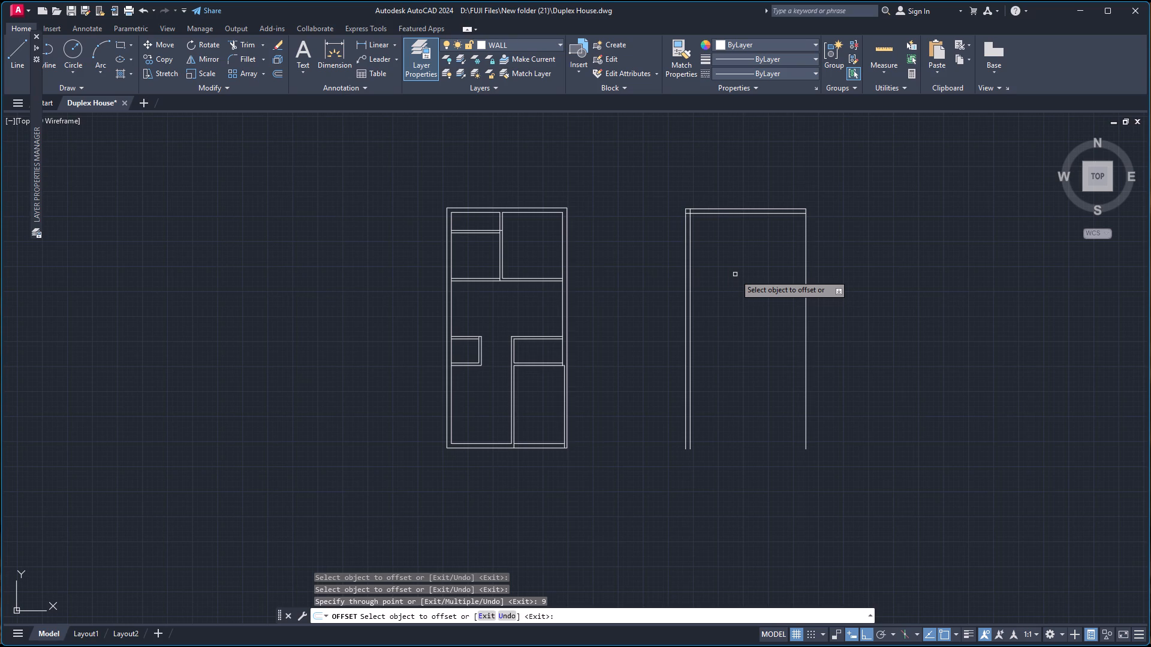
Offset the left wall's inner line 8'-1" to the right, and offset that copy another 5" for a vertical partition.
left_click(689, 328)
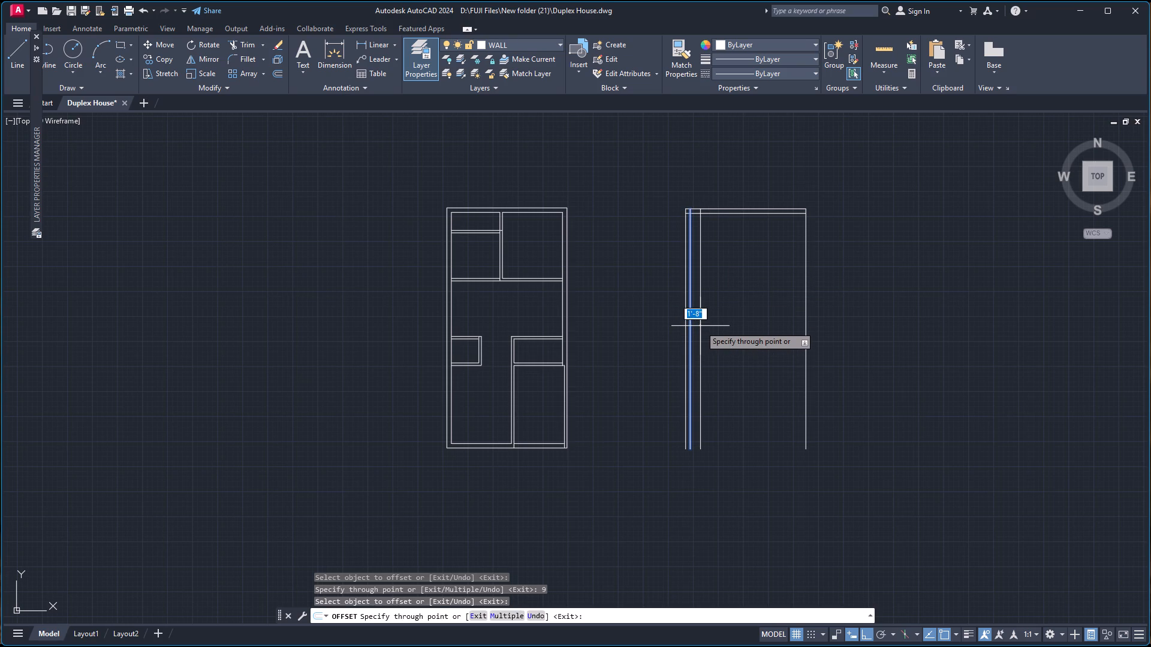
type("8'-1")
key("Return")
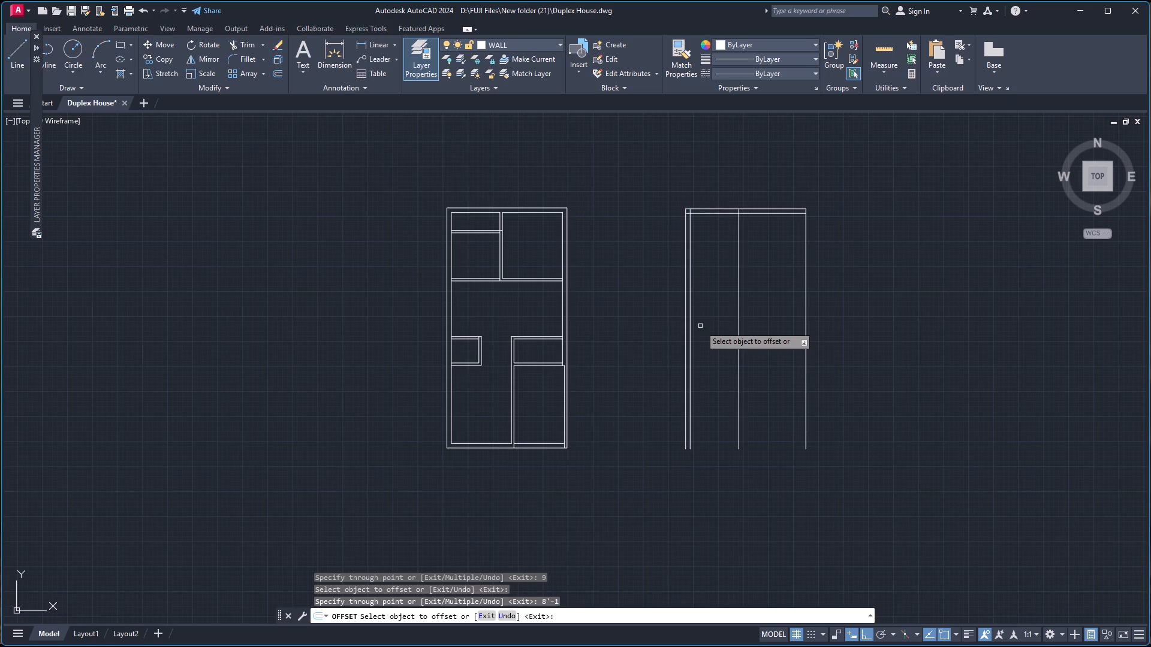
left_click(739, 311)
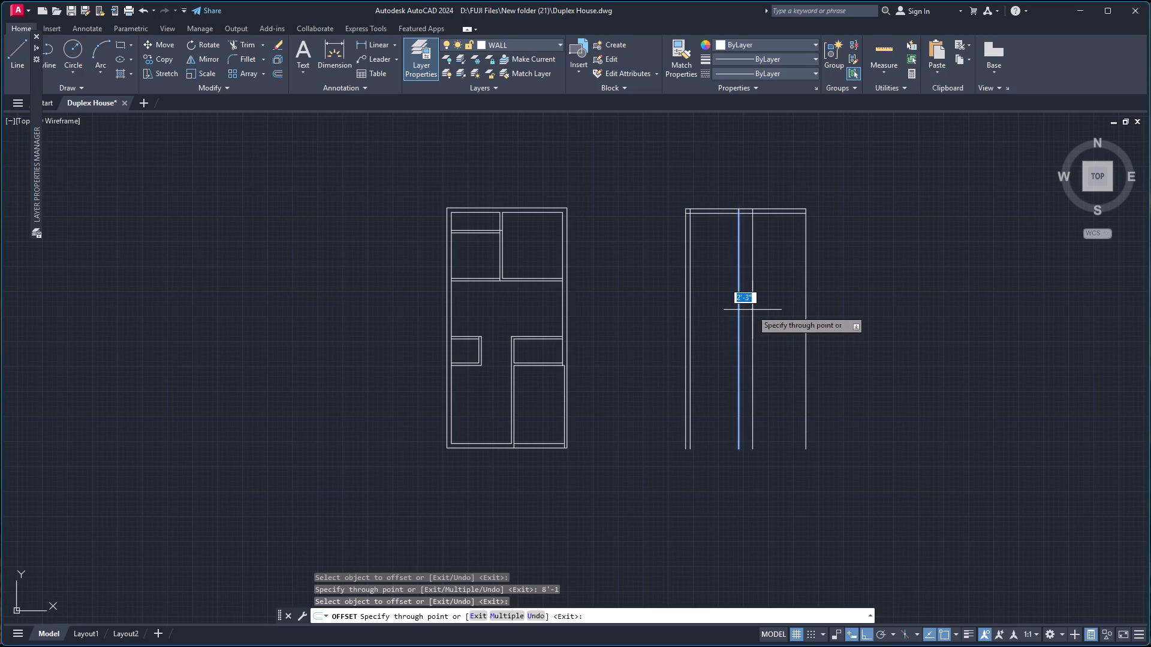
key("5")
key("Return")
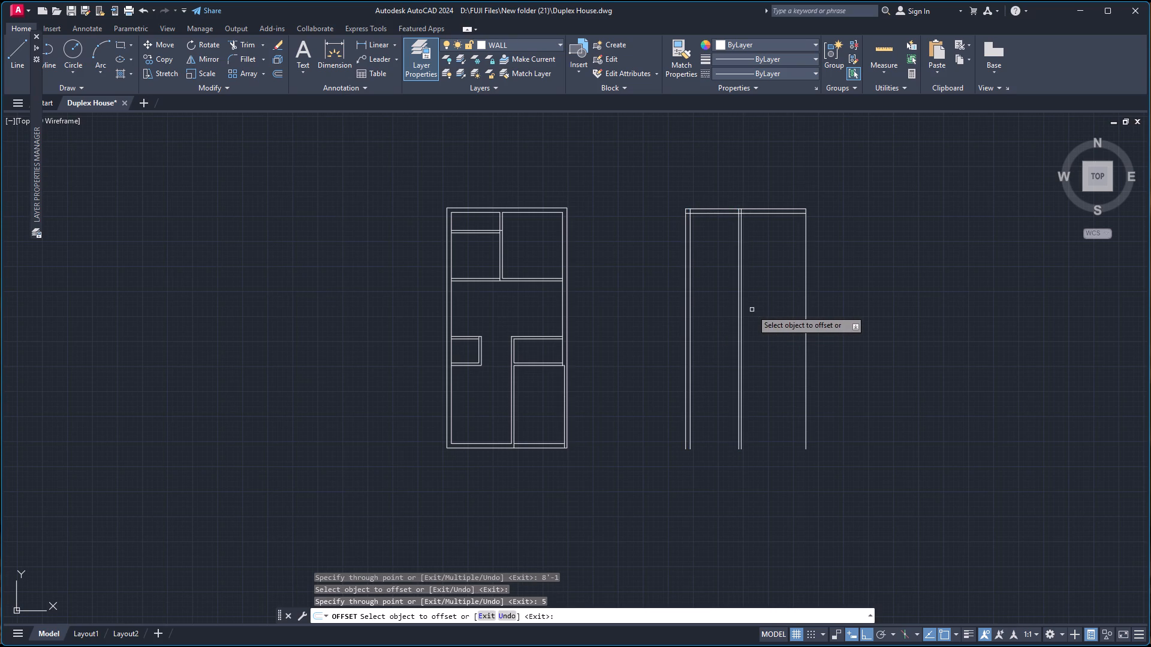
Offset the vertical partition's right line 10' to the right to form the right wall's inner line.
left_click(742, 327)
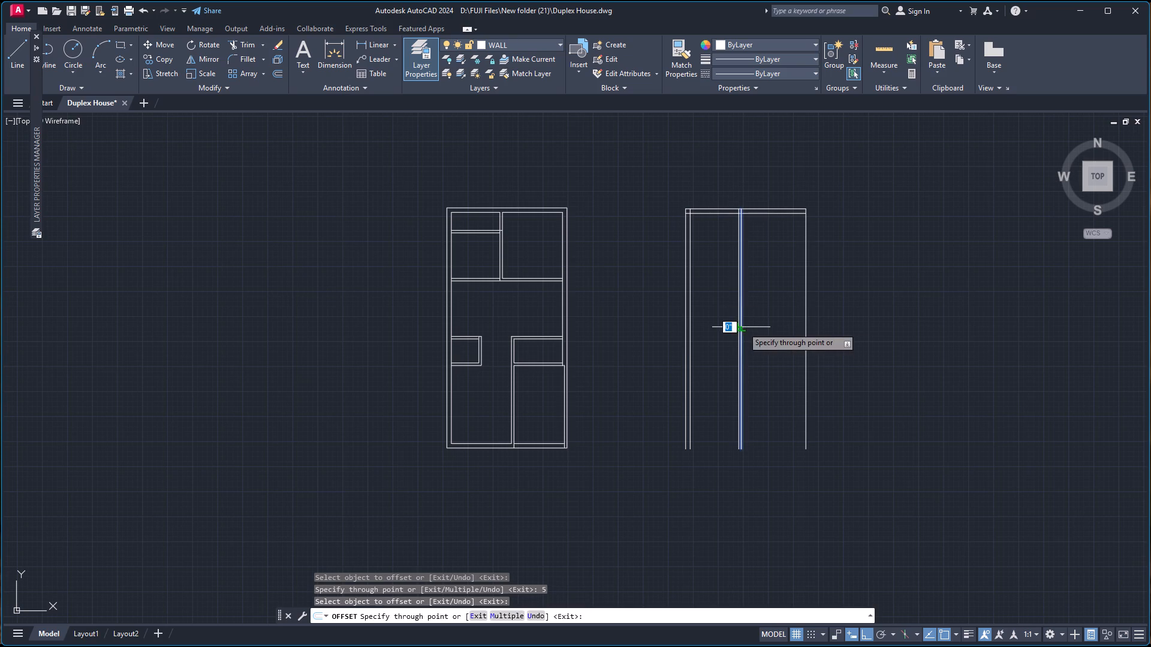
type("10'")
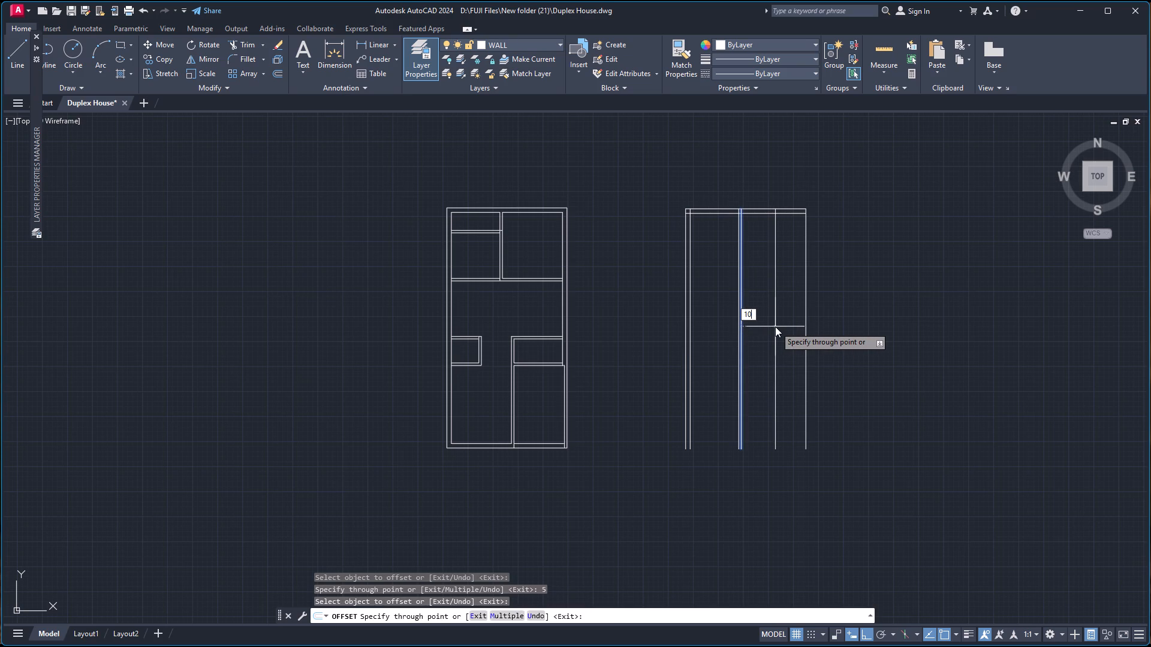
key("Return")
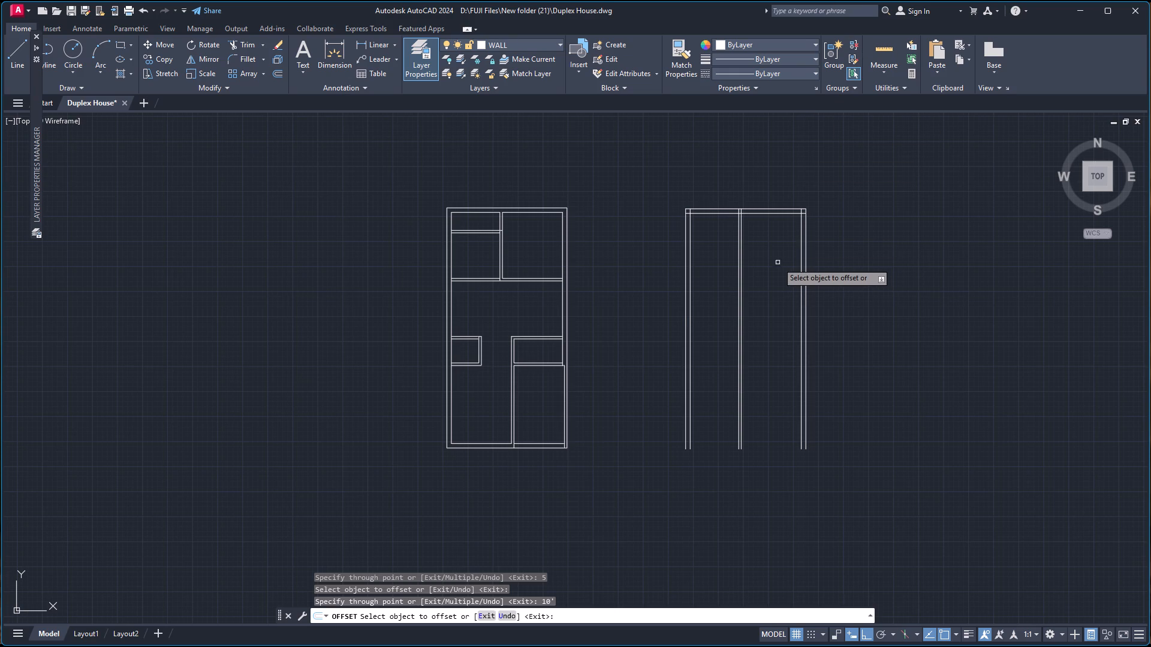
Offset the top wall's inner line 11' down, and offset that copy another 5" down for the first horizontal partition.
left_click(758, 213)
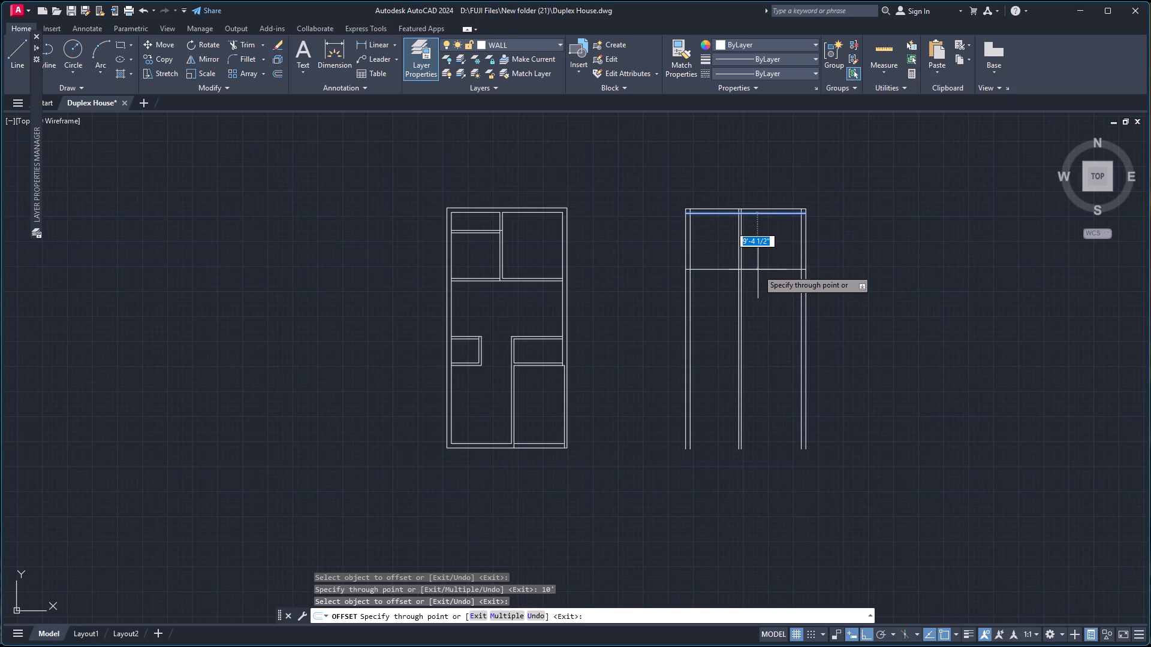
type("11")
key("apostrophe")
key("Return")
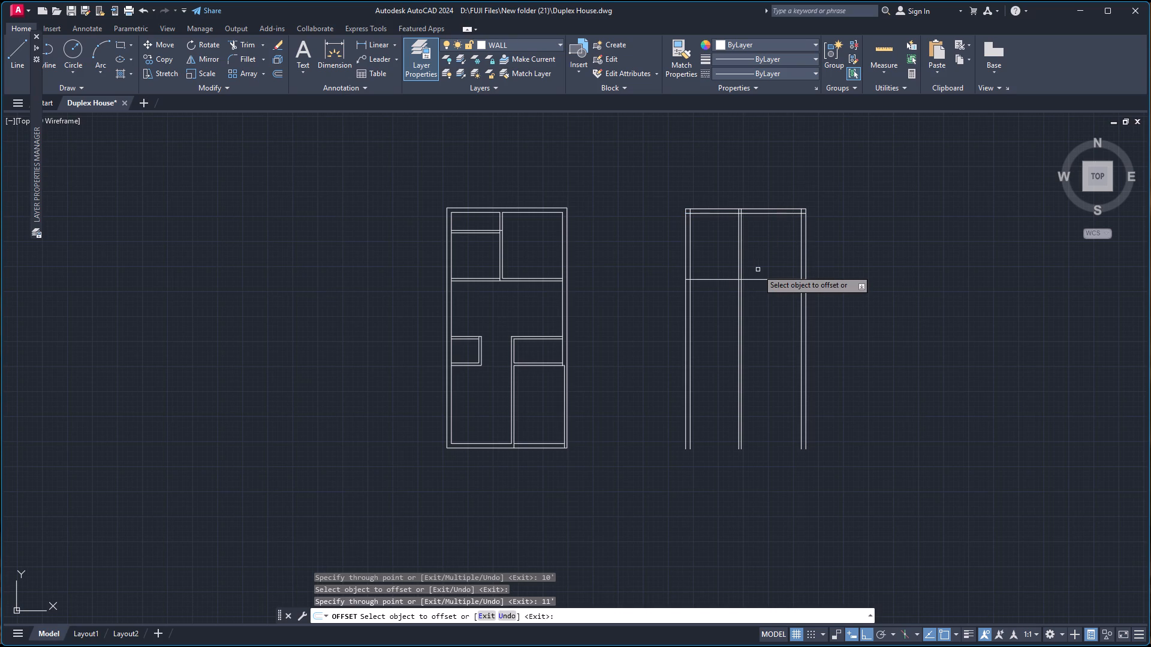
left_click(762, 280)
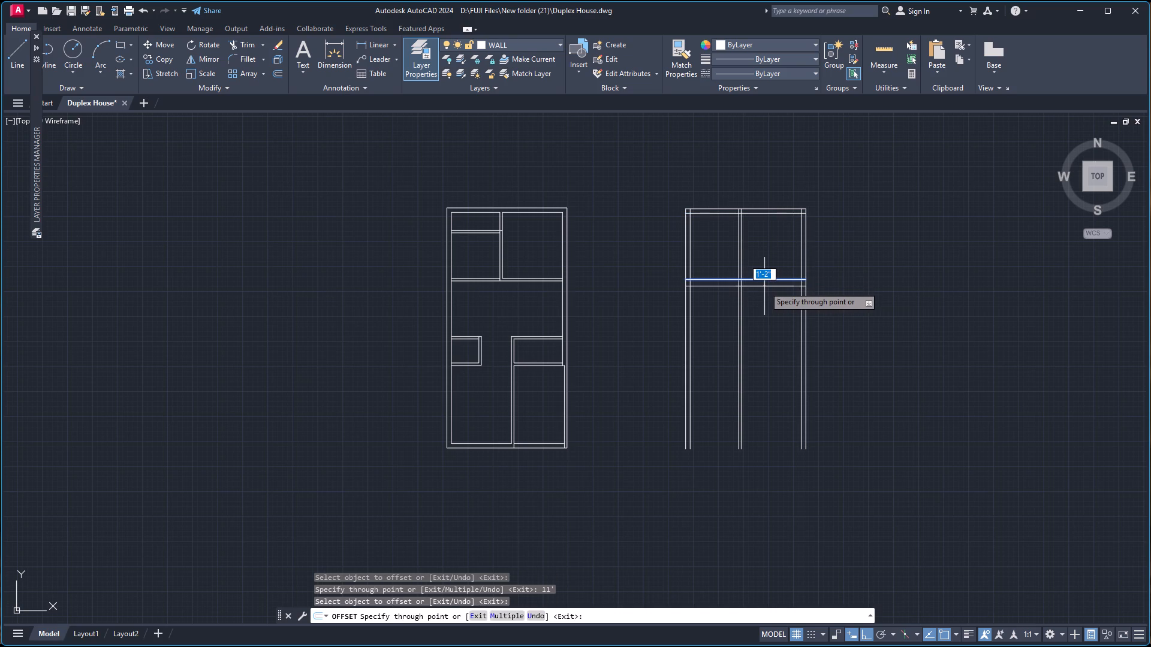
key("5")
key("Return")
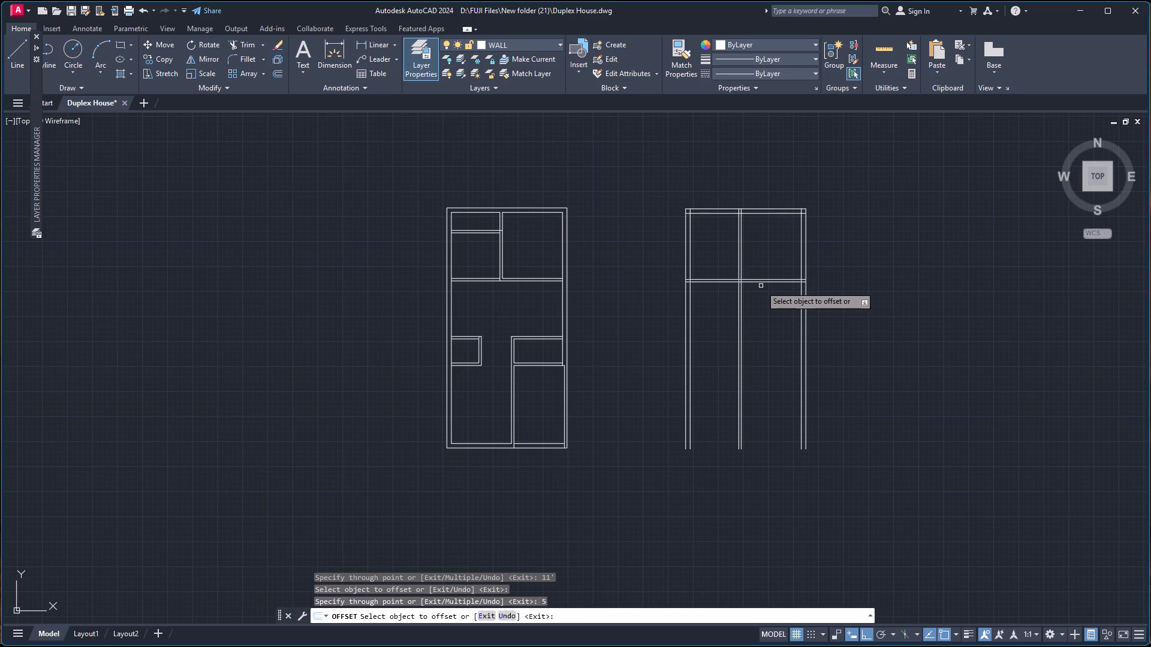
Offset the first horizontal partition's lower line 9'-3" down, and that copy another 5" for a second partition.
scroll(764, 282, "up", 2)
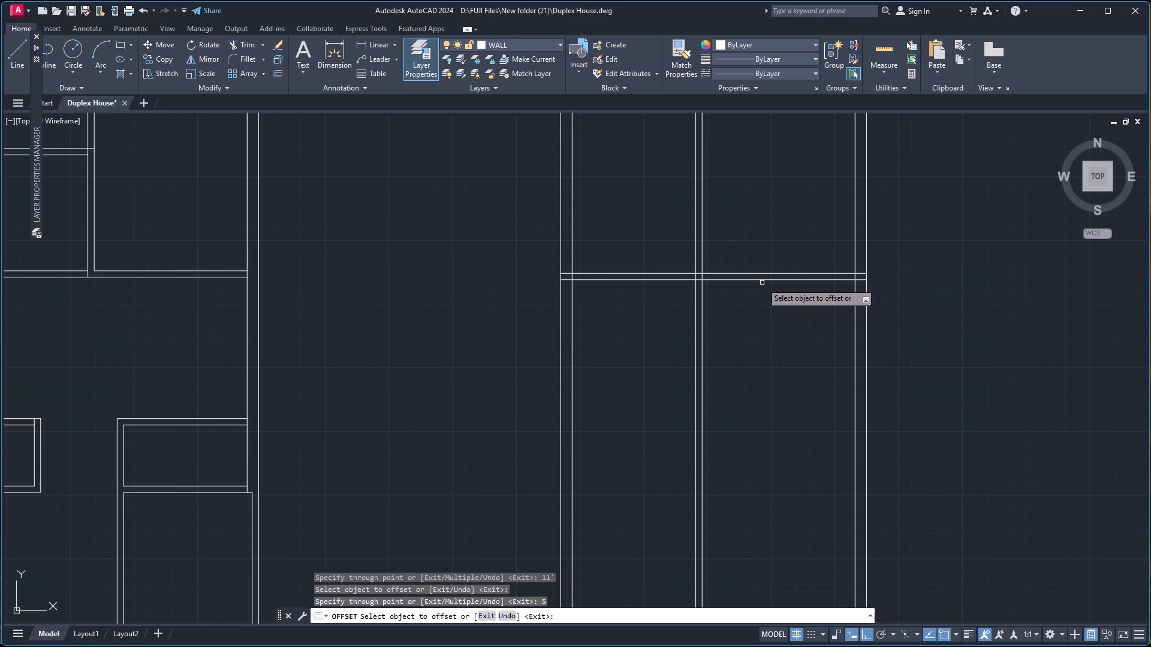
left_click(763, 280)
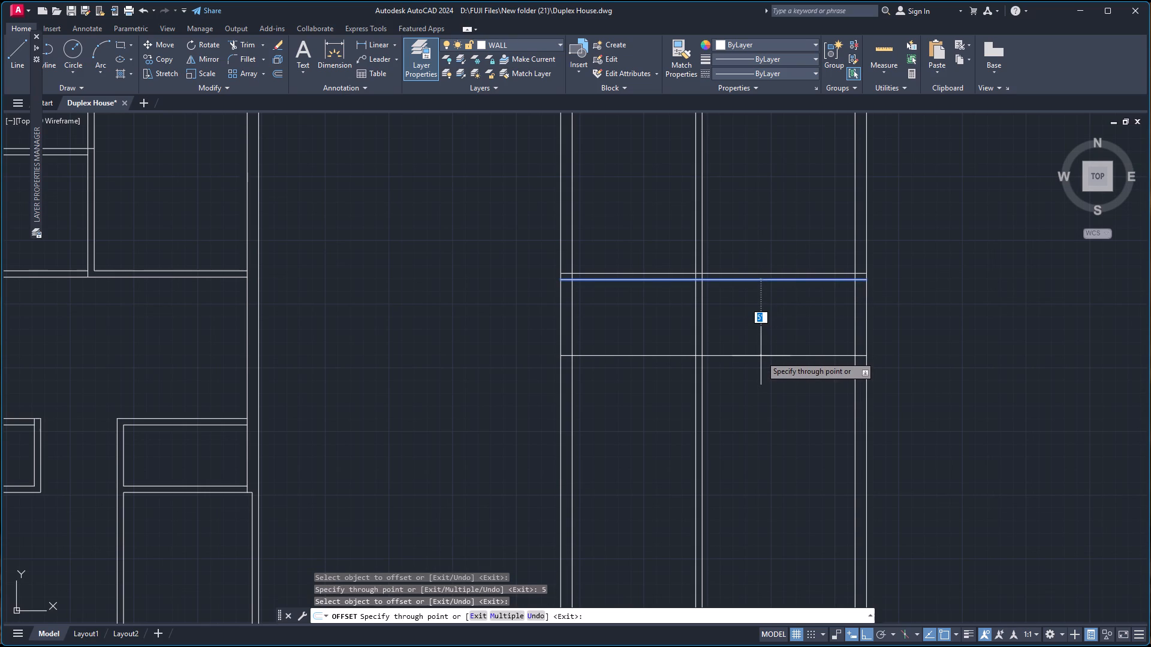
type("9'-3")
key("Return")
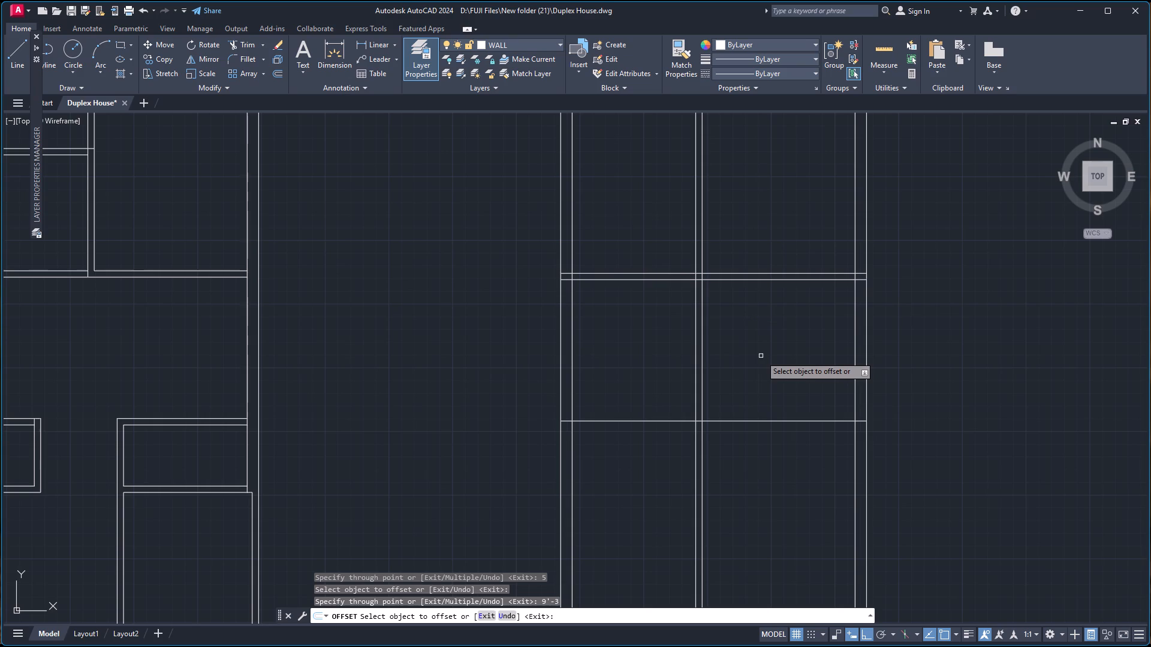
left_click(774, 420)
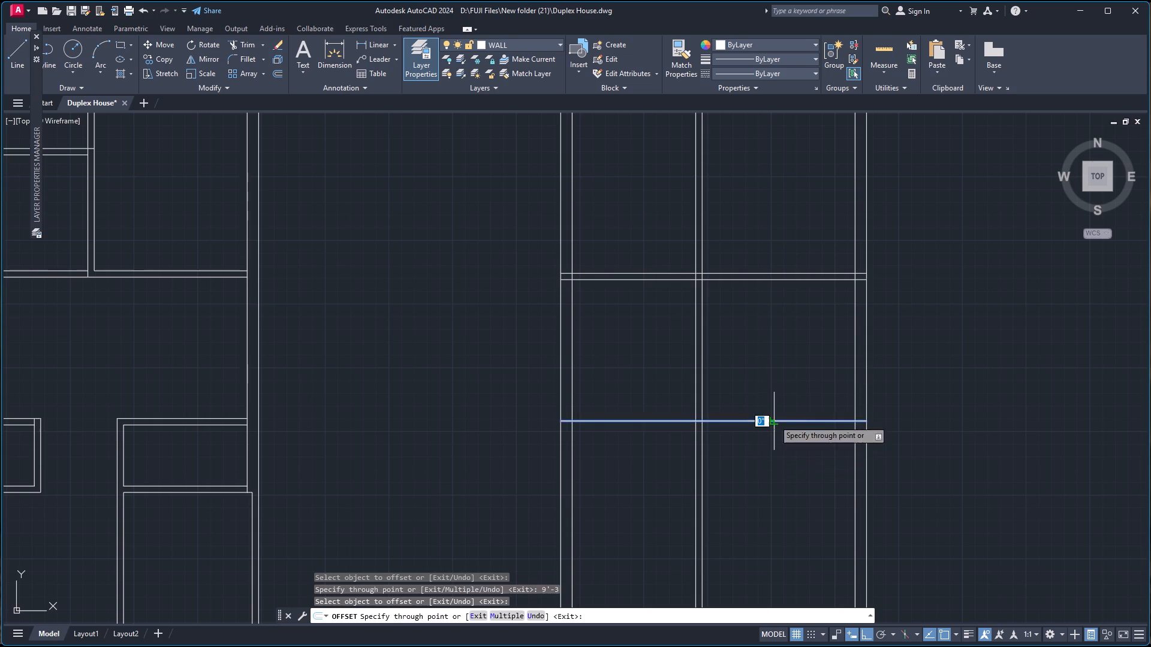
key("5")
key("Return")
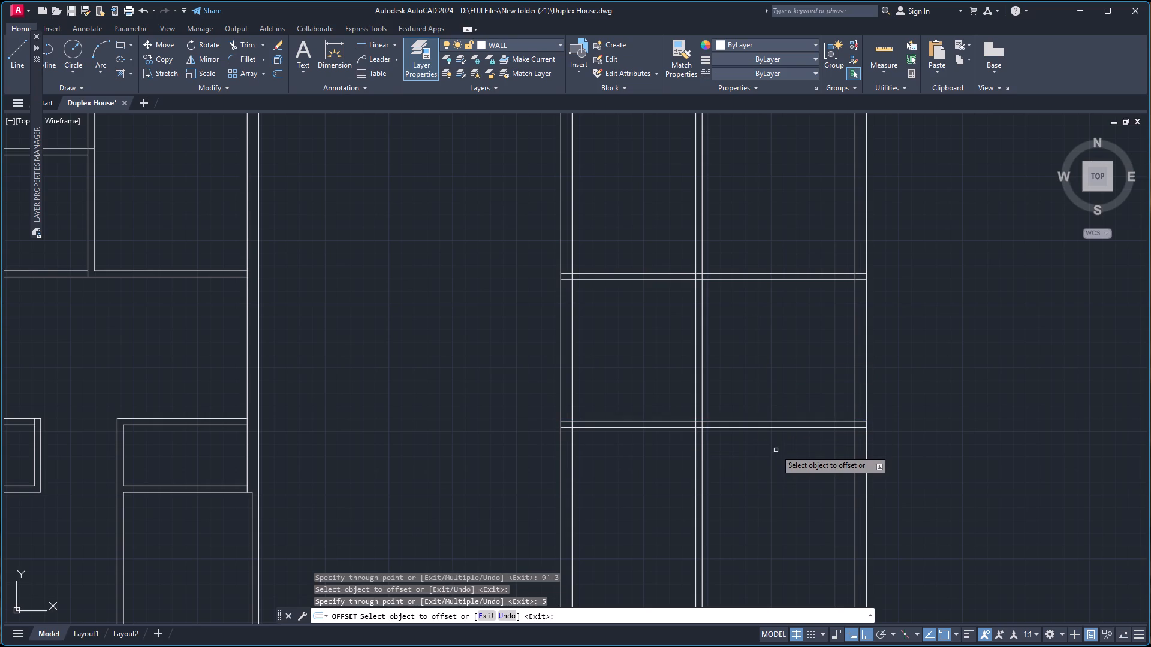
Offset the second horizontal partition's lower line 4' down, and that copy another 5" for a third partition.
left_click(740, 428)
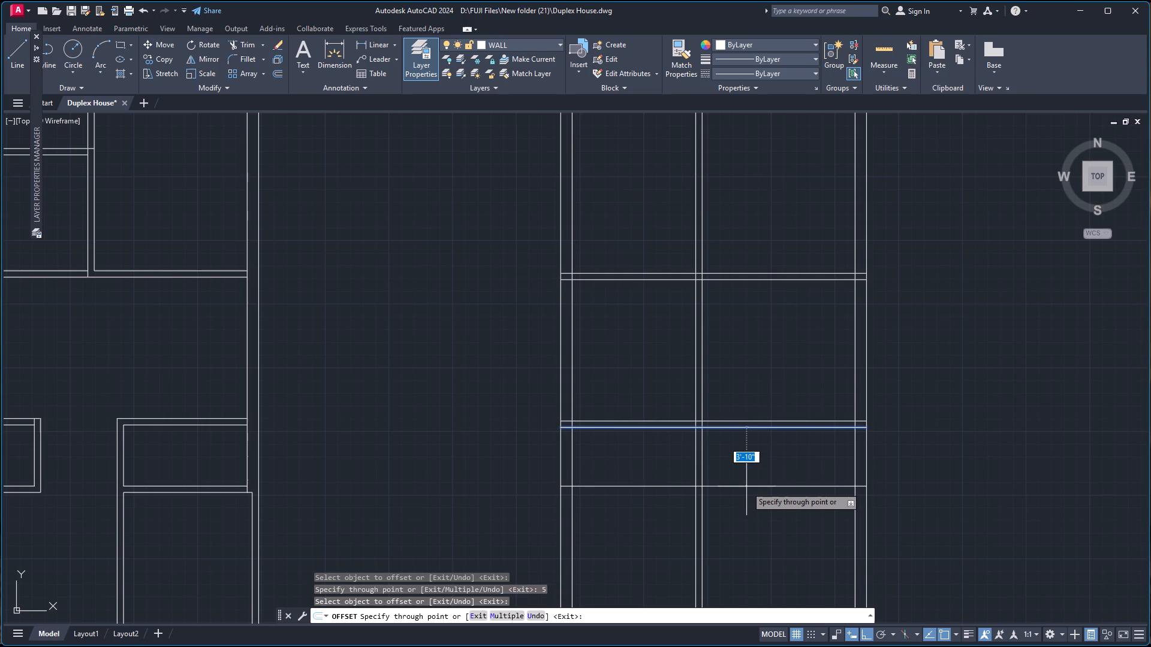
type("40")
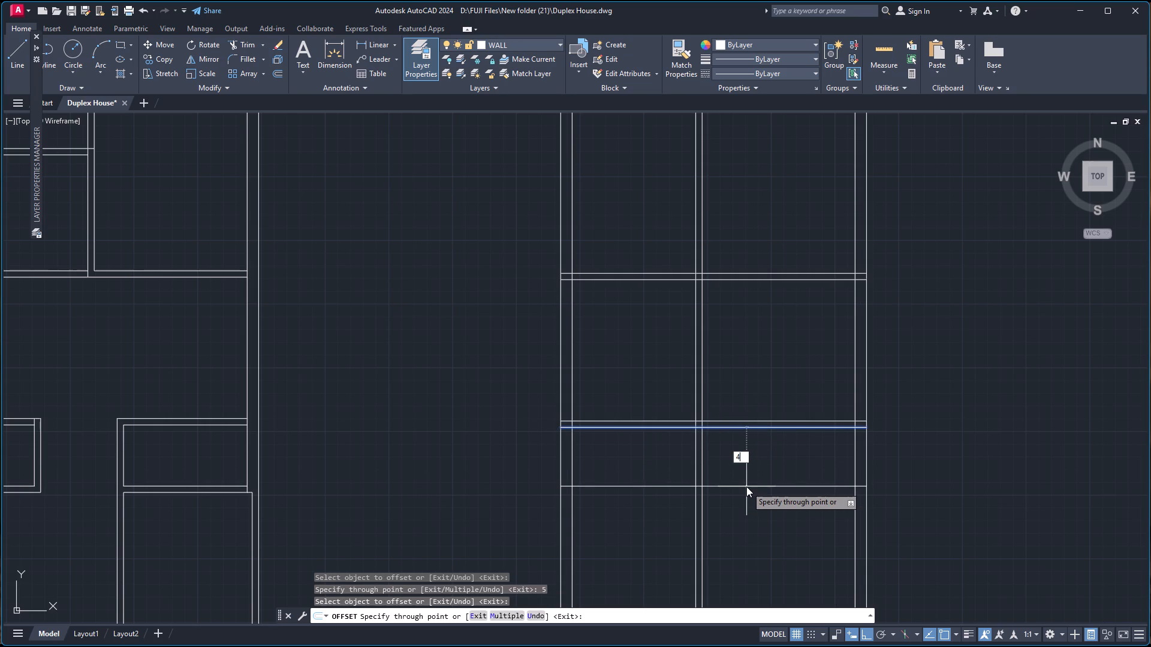
key("BackSpace")
key("apostrophe")
key("Return")
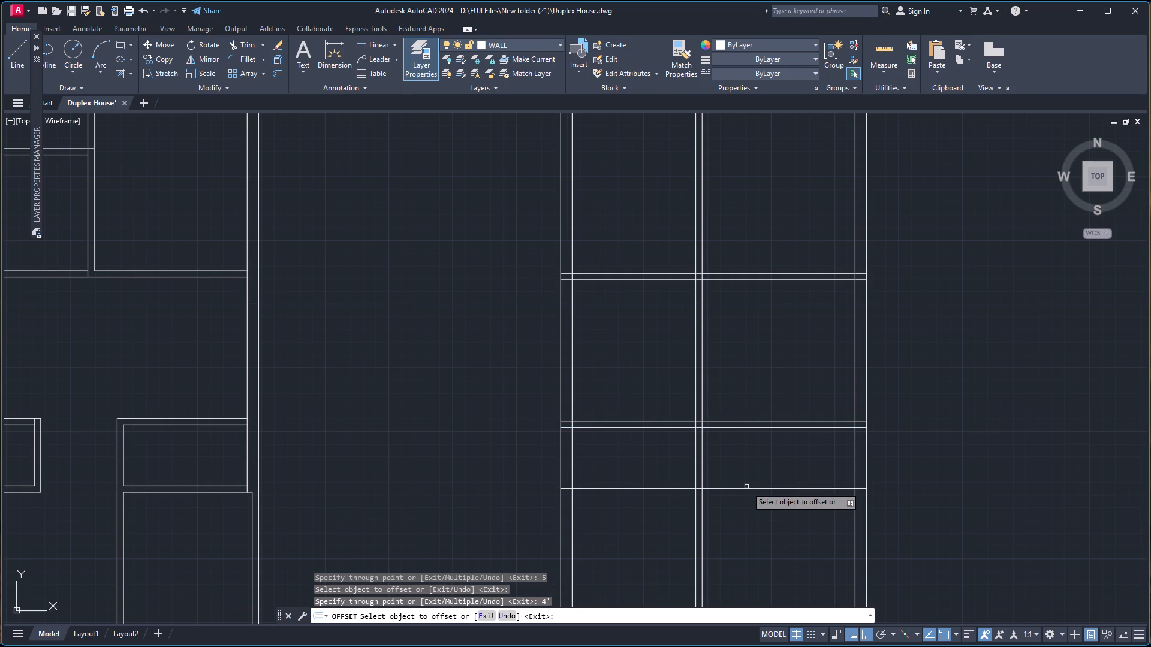
left_click(746, 488)
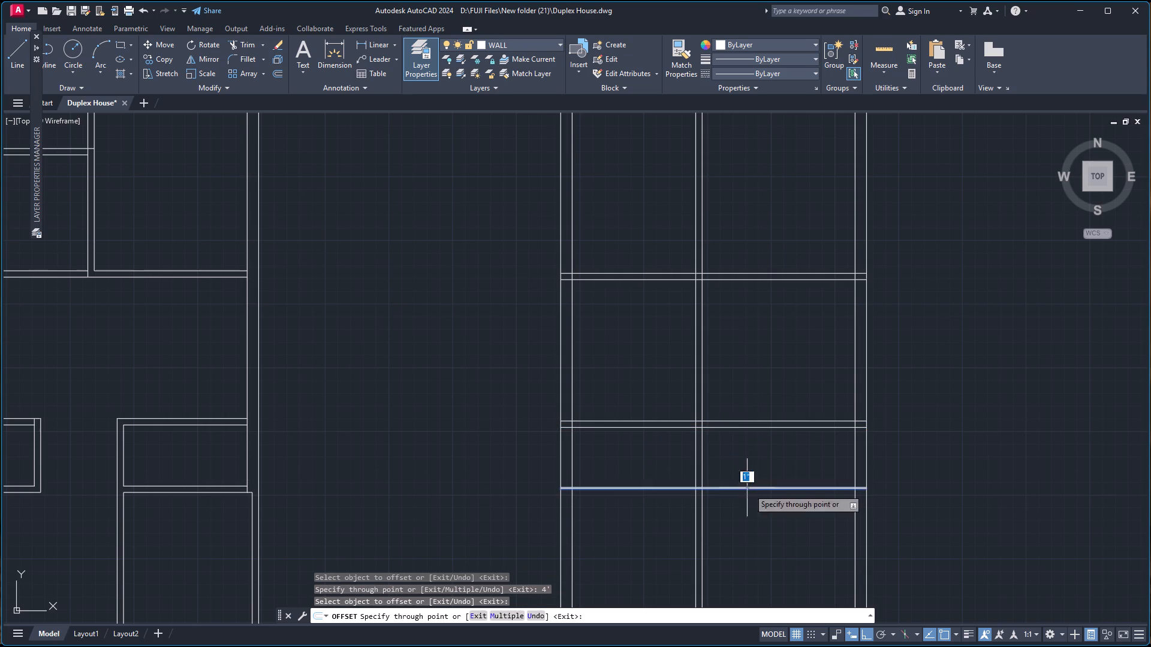
key("5")
key("Return")
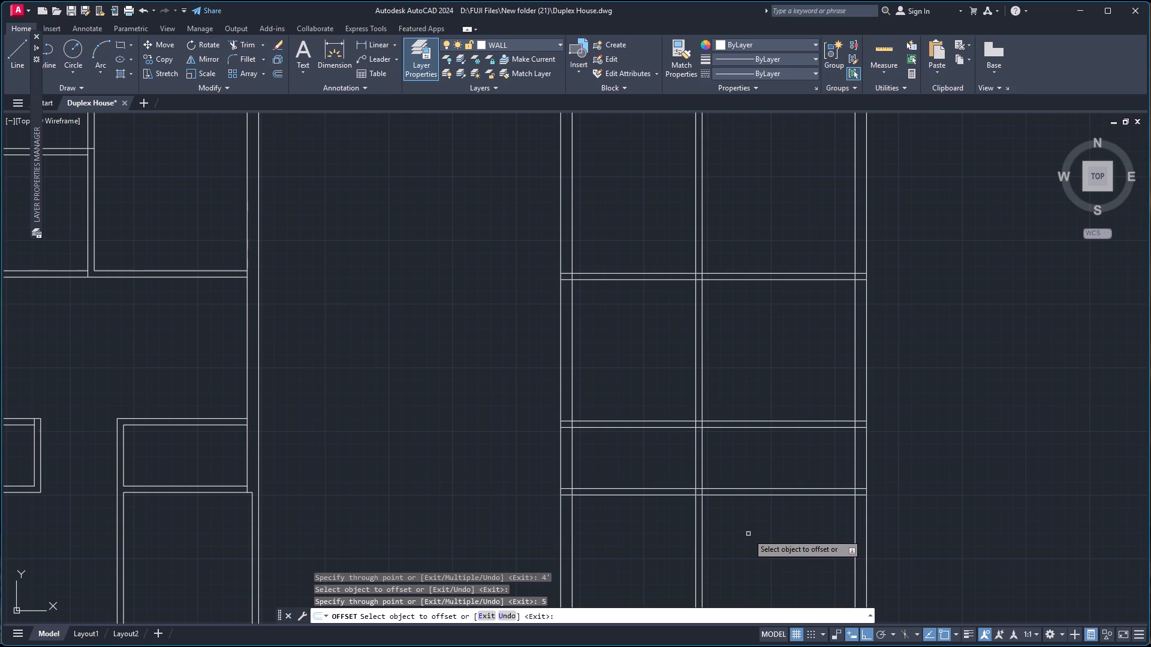
Offset the third horizontal partition's lower line 10' down, and that copy another 5" for a fourth partition.
left_click(763, 493)
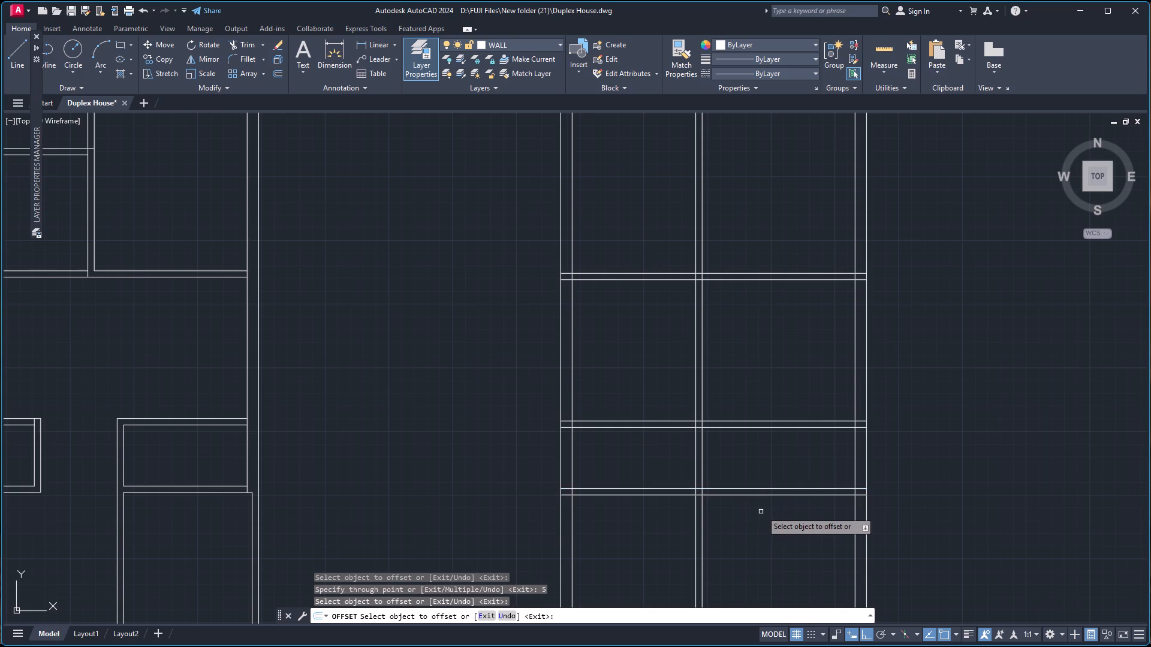
left_click(766, 494)
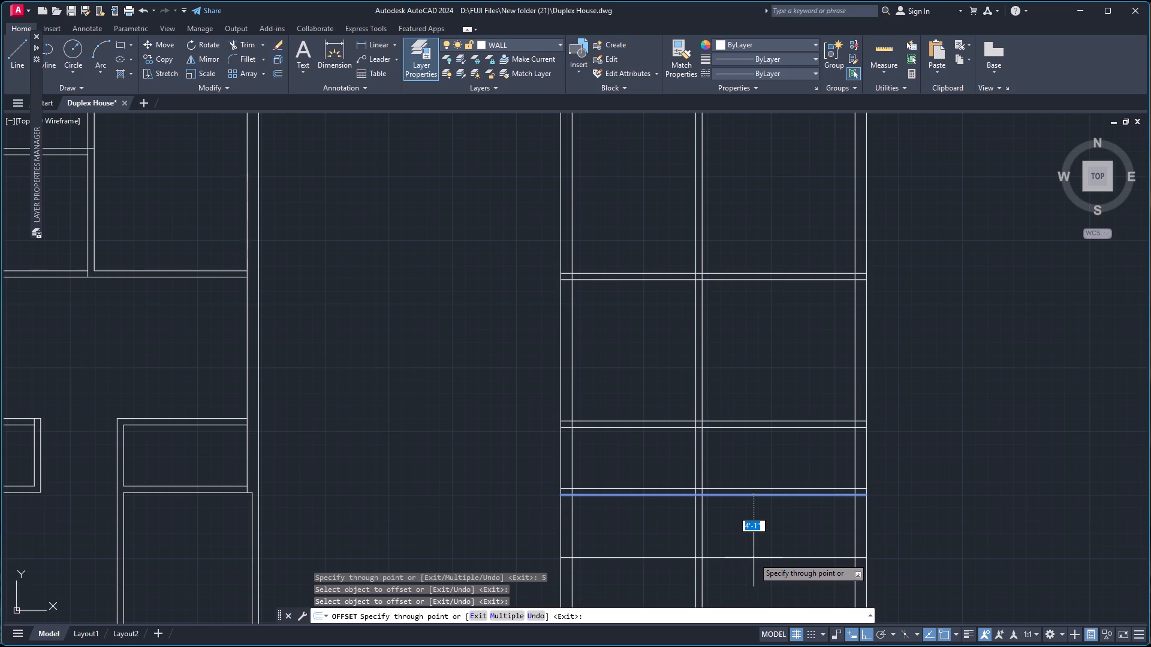
type("10'")
key("Return")
scroll(762, 530, "down", 3)
scroll(763, 562, "up", 1)
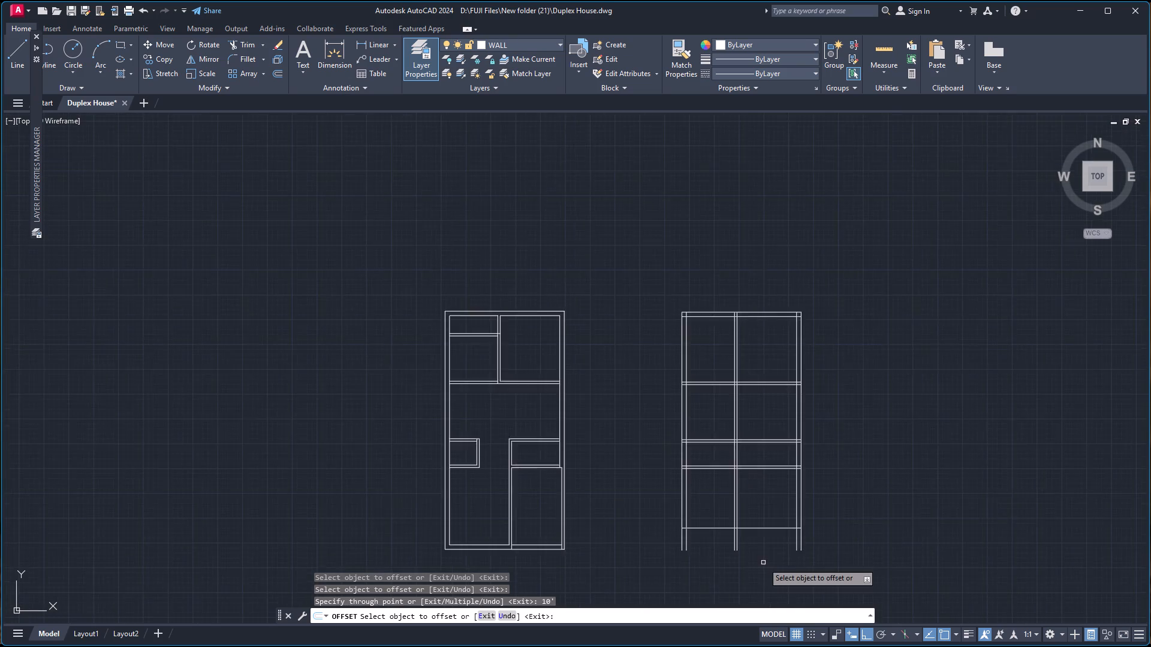
scroll(763, 563, "up", 3)
left_click(763, 464)
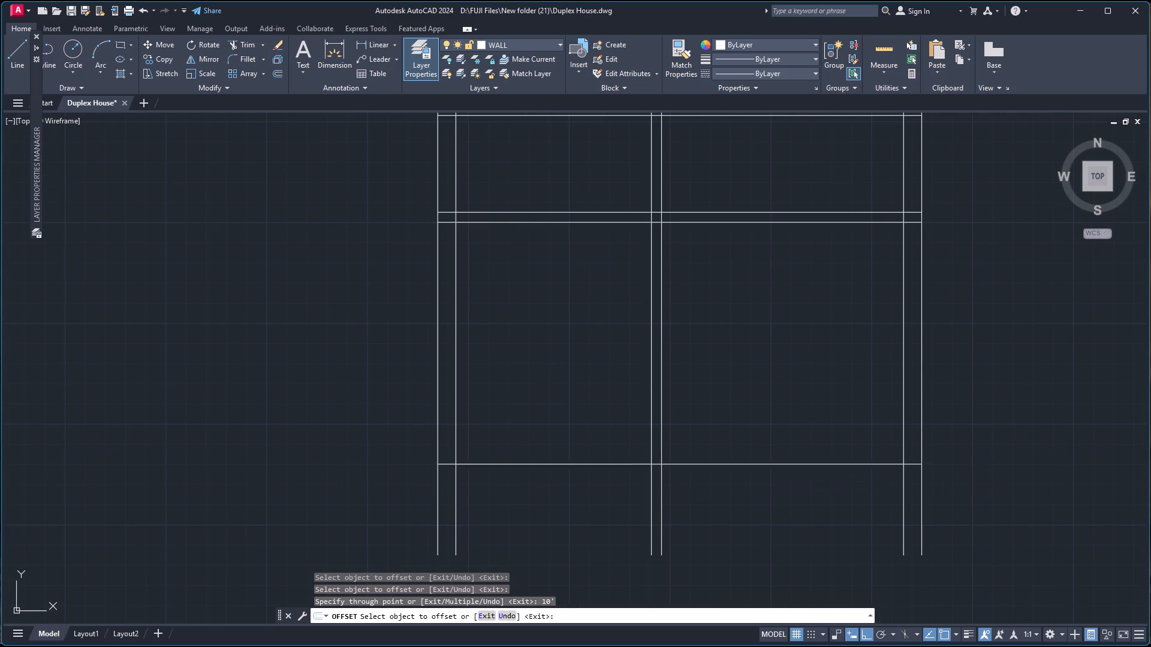
key("5")
key("Return")
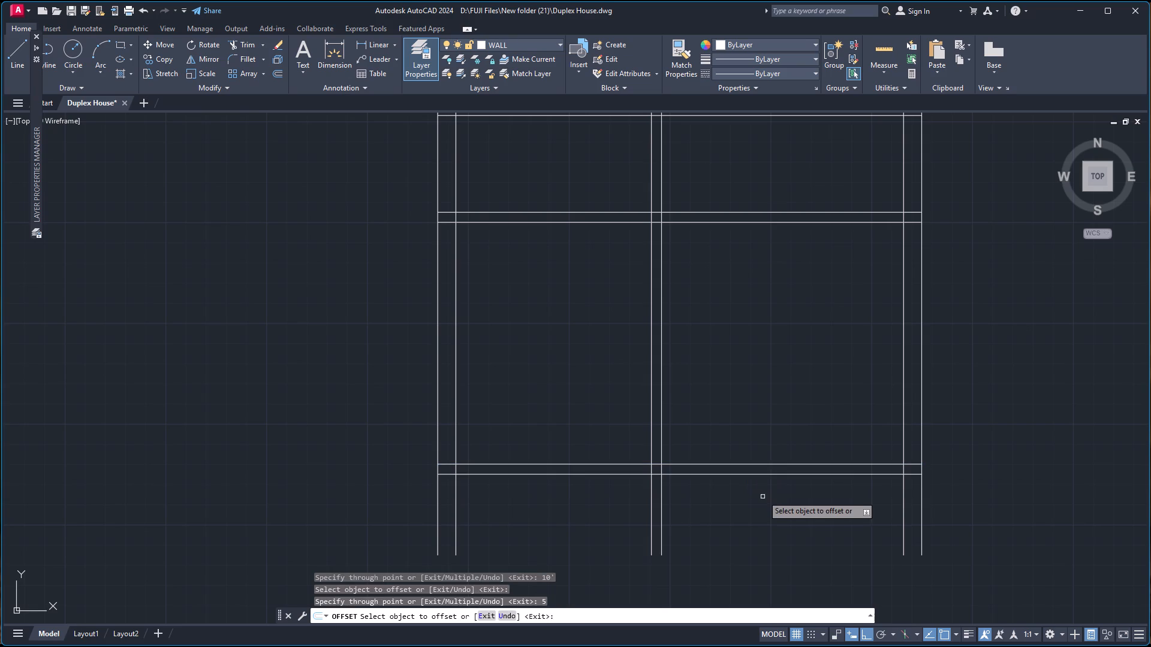
Offset the fourth partition's lower line 3' down, and offset that copy through the wall lines' lower endpoints to close the second plan's bottom edge.
left_click(780, 474)
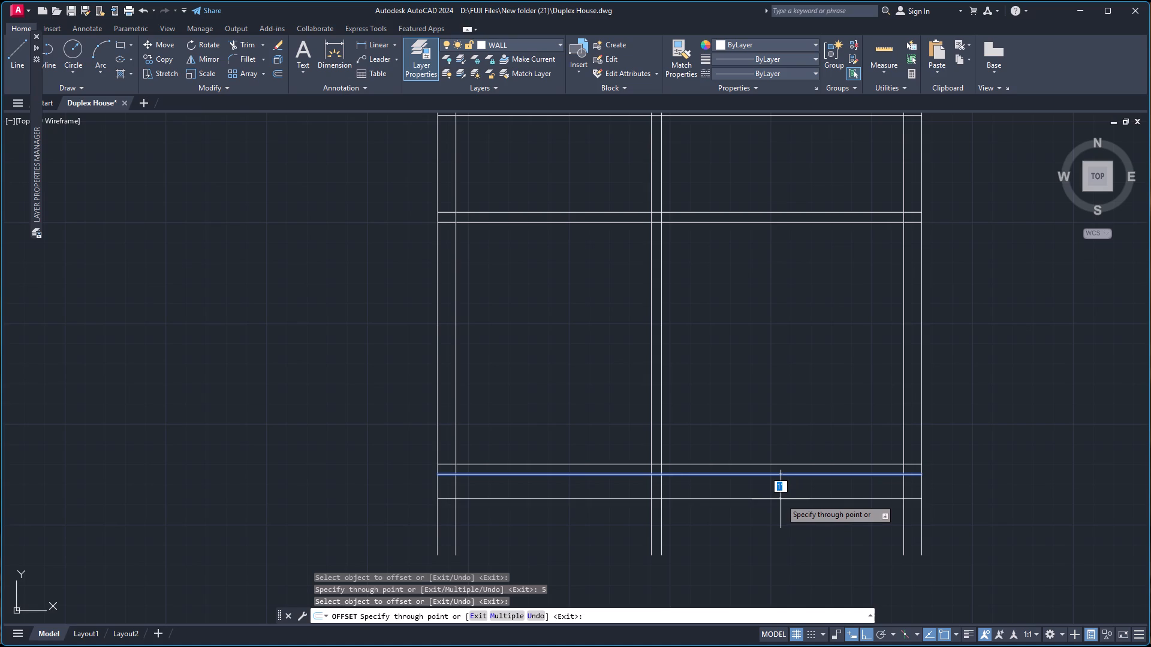
type("3'")
key("Return")
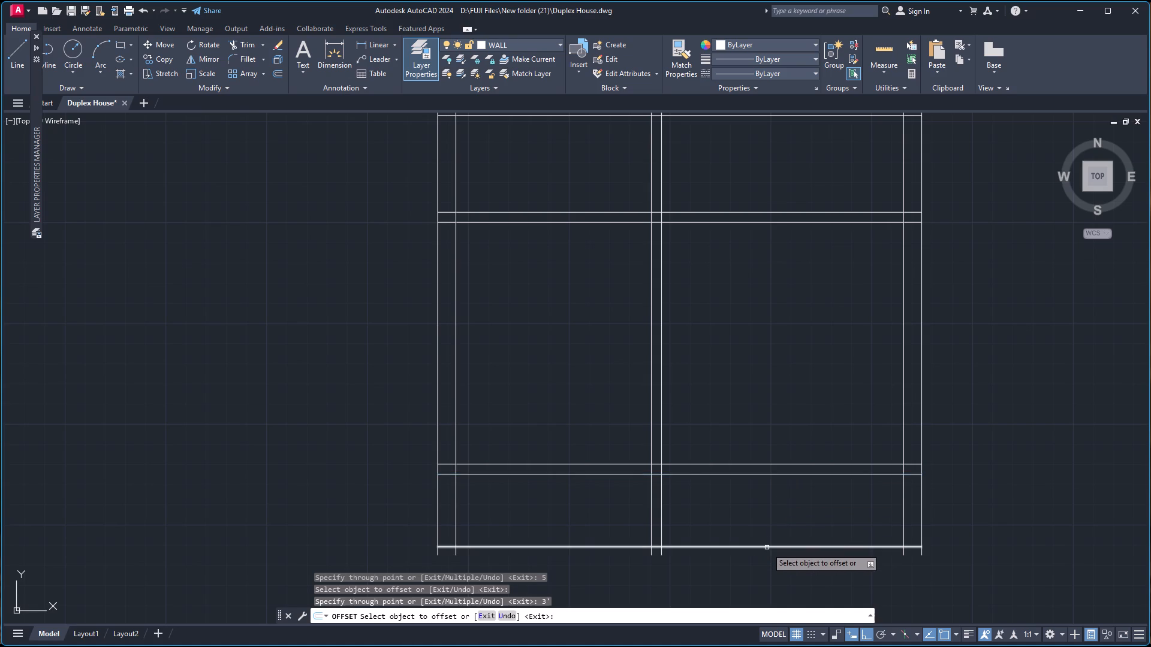
left_click(766, 548)
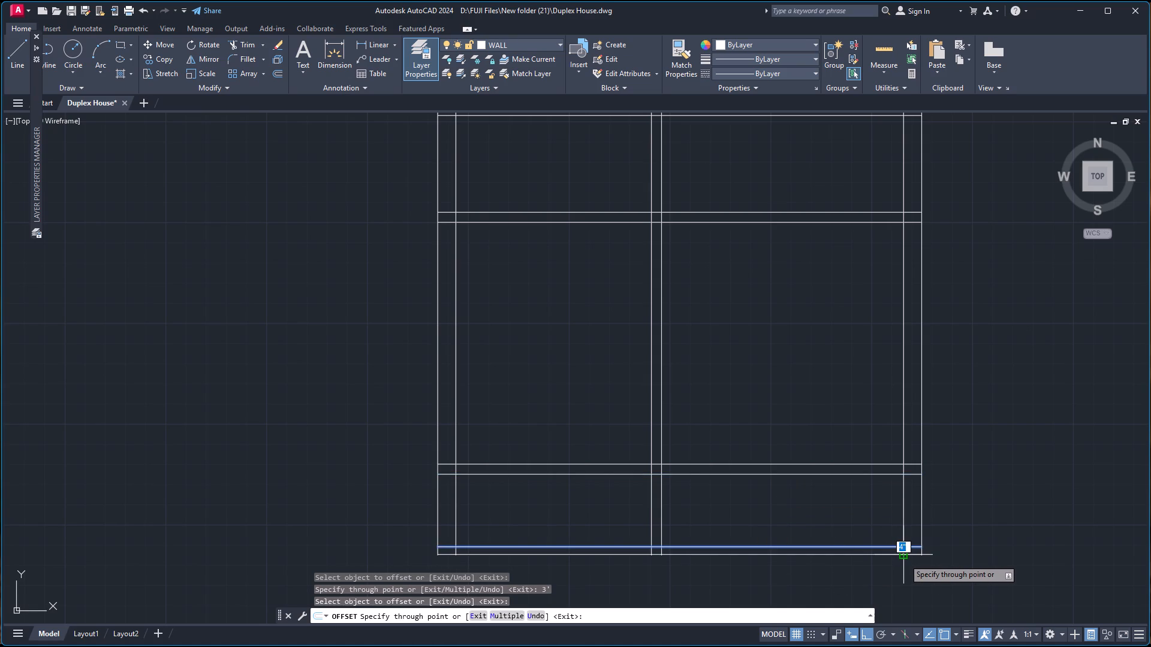
scroll(903, 559, "up", 3)
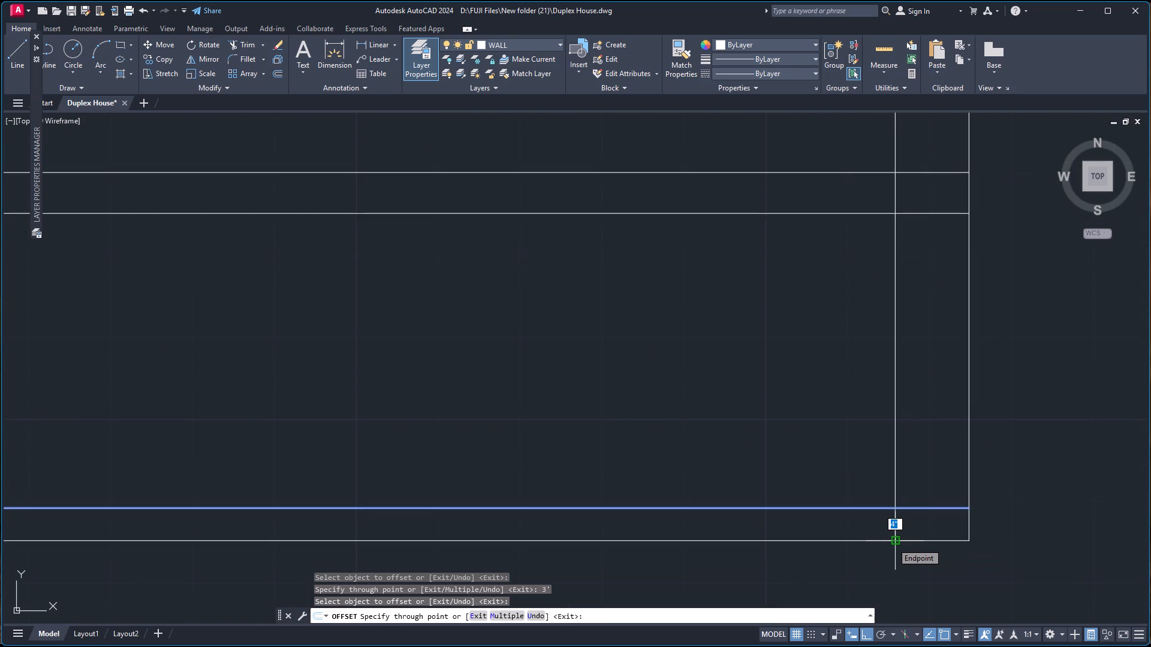
scroll(891, 537, "down", 4)
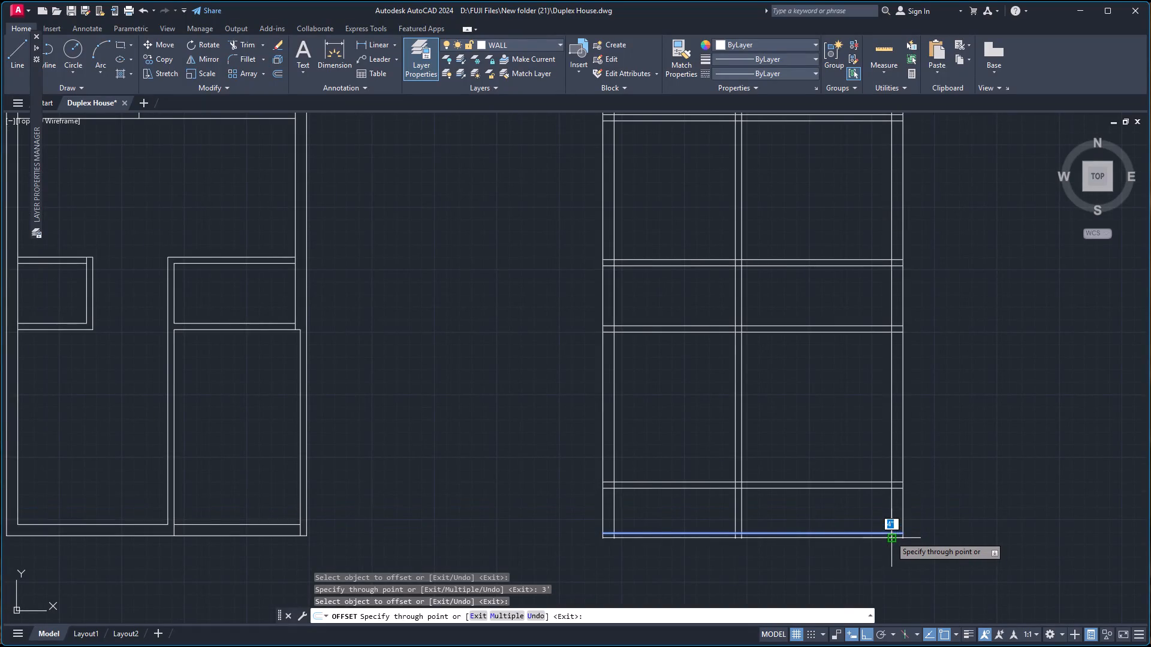
scroll(890, 536, "up", 2)
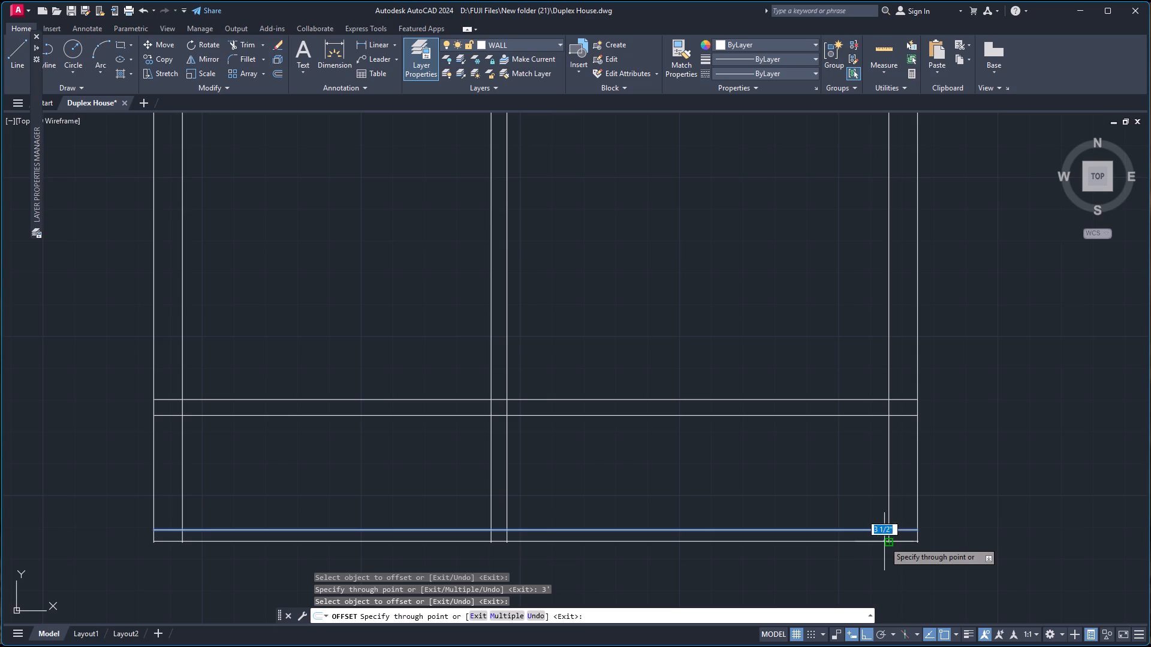
left_click(888, 540)
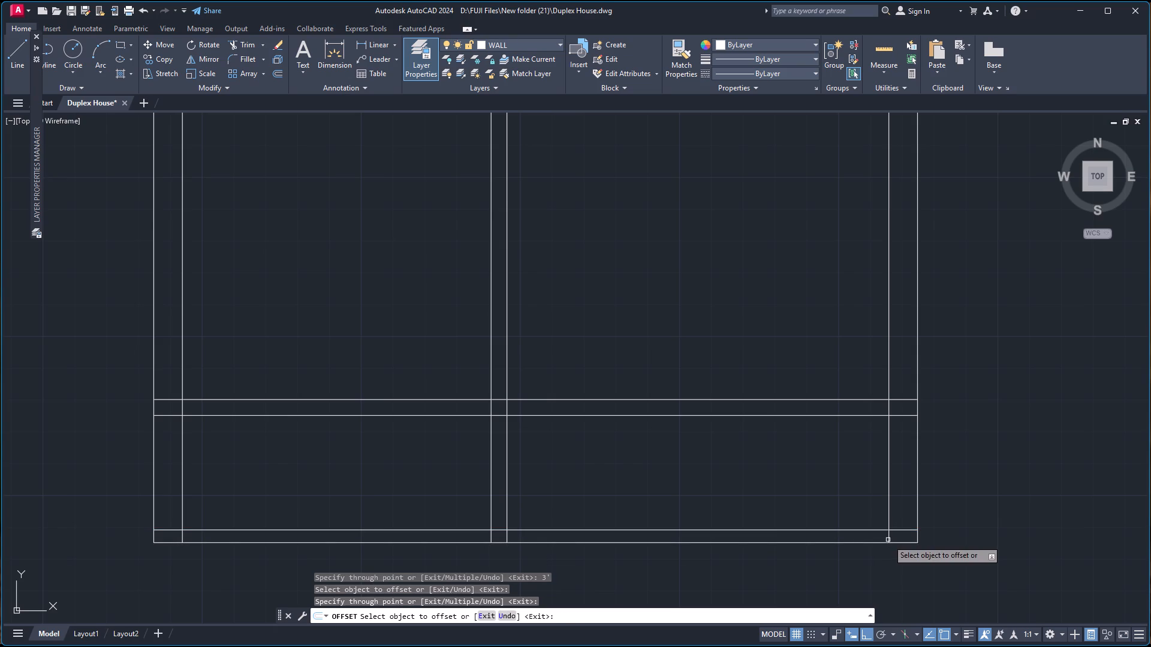
Offset the third horizontal partition's lower line 13' down toward the second plan's bottom wall.
scroll(591, 255, "down", 2)
scroll(498, 312, "up", 1)
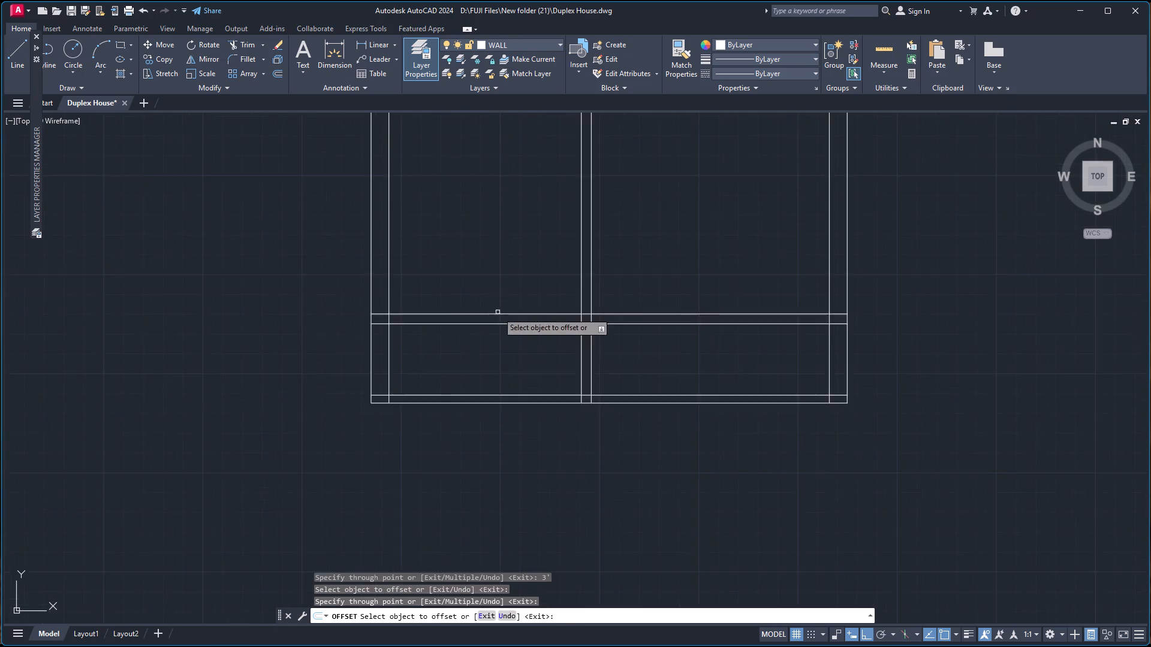
scroll(497, 312, "up", 1)
scroll(484, 287, "down", 4)
scroll(481, 189, "up", 2)
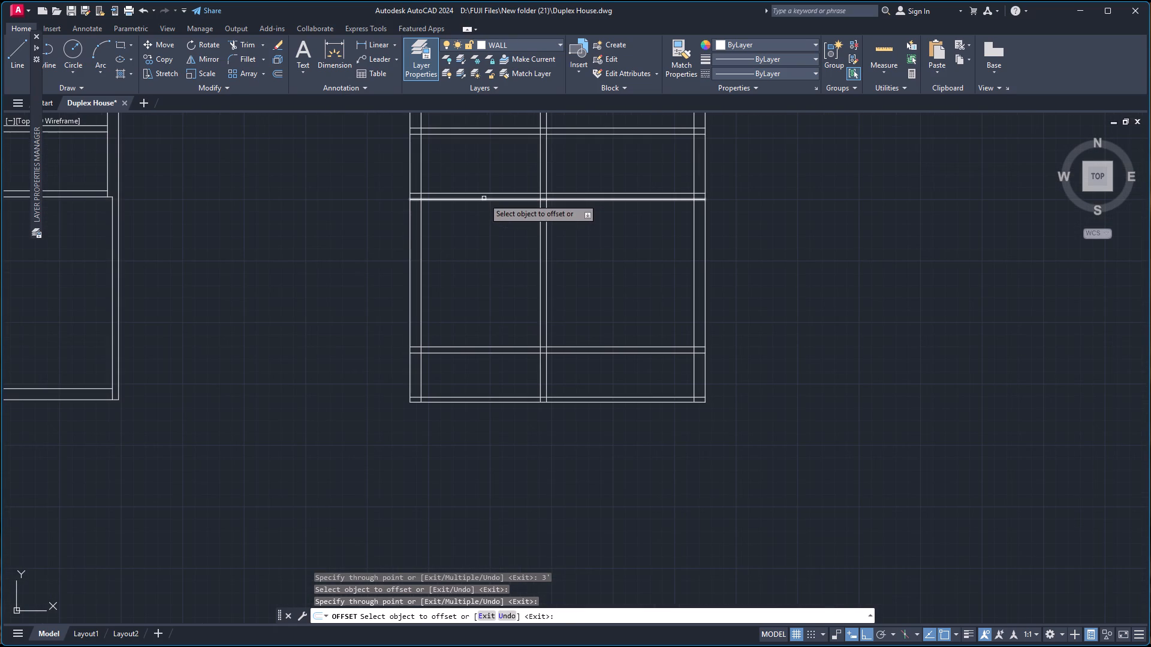
left_click(483, 199)
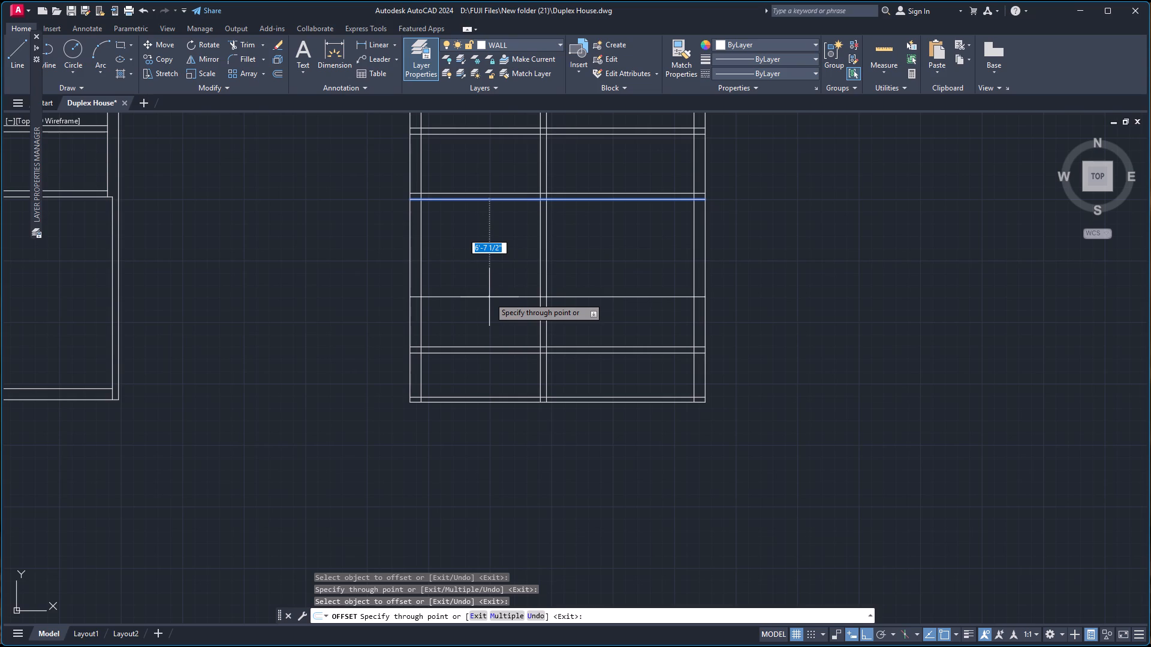
type("13'")
key("Return")
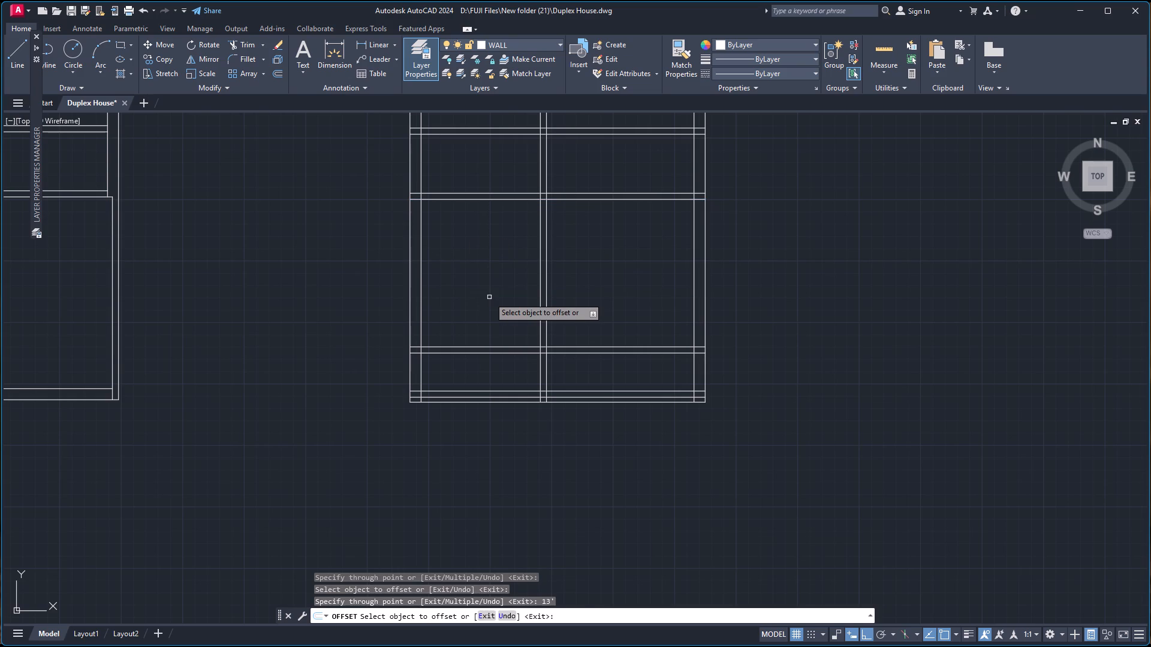
scroll(477, 337, "up", 1)
scroll(520, 312, "down", 3)
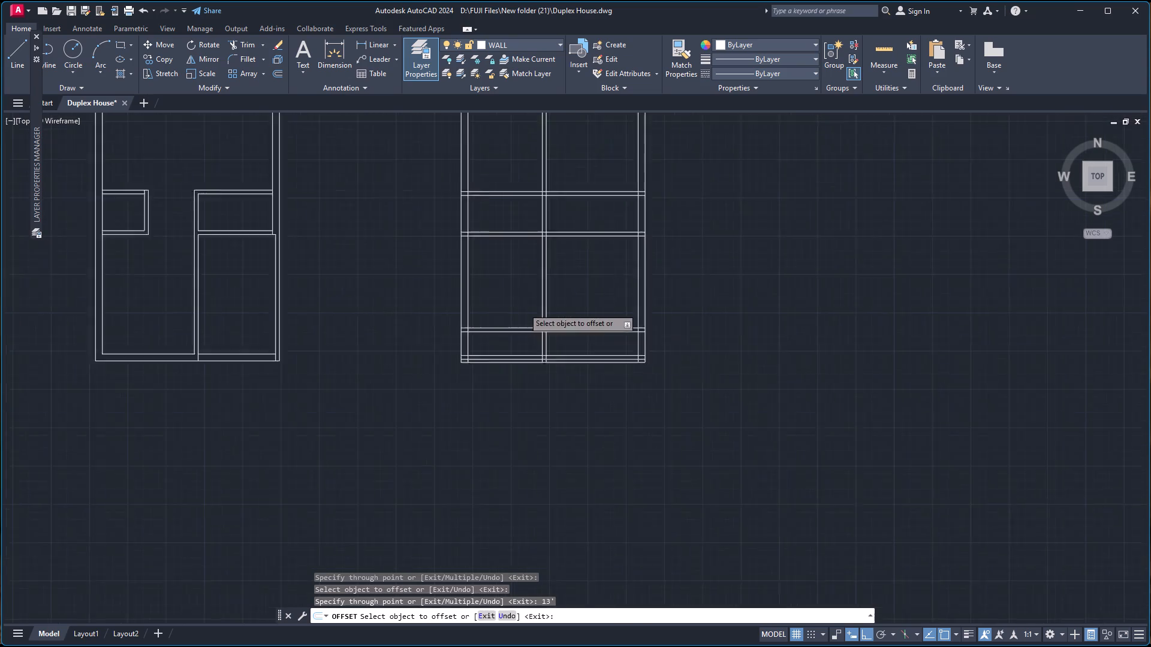
scroll(667, 161, "down", 2)
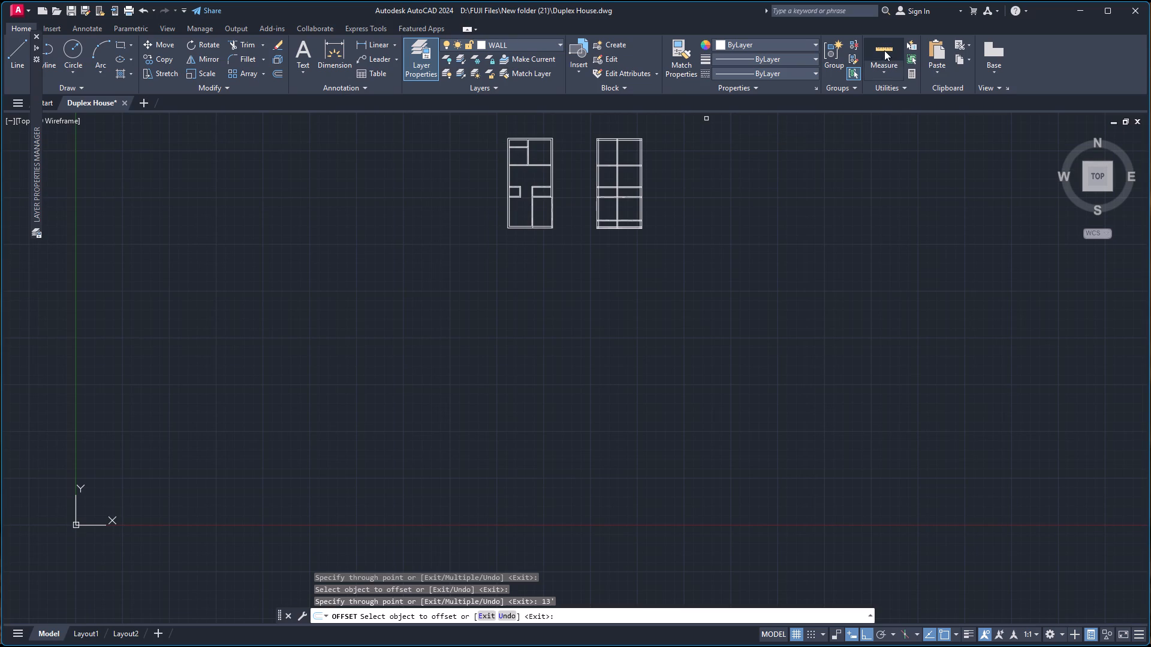
key("Escape")
Trim the vertical partition's lines inside the second plan's top wall and the overlapping inner lines at its upper-left corner.
type("TR")
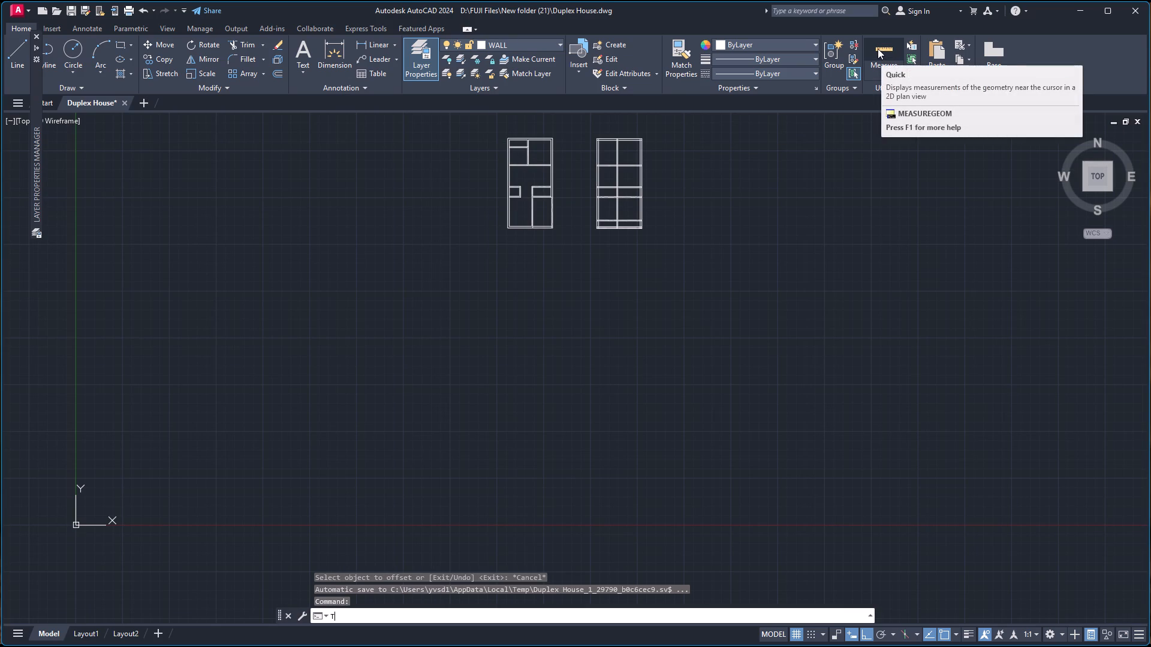
key("Return")
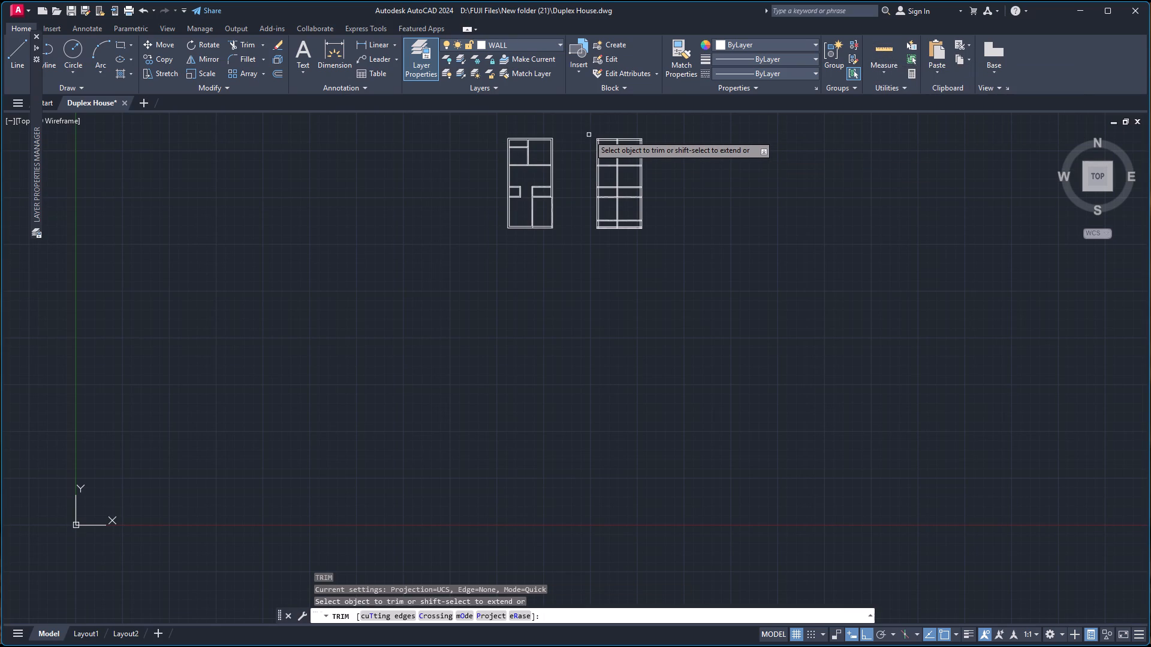
scroll(616, 140, "up", 7)
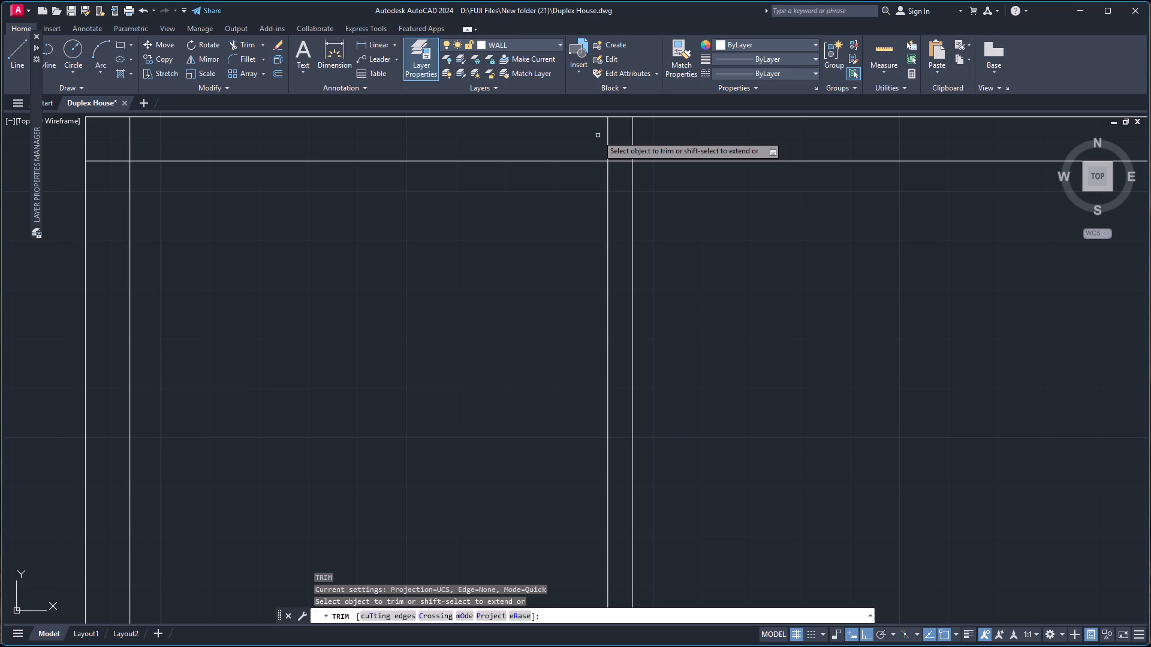
left_click(596, 135)
left_click(643, 143)
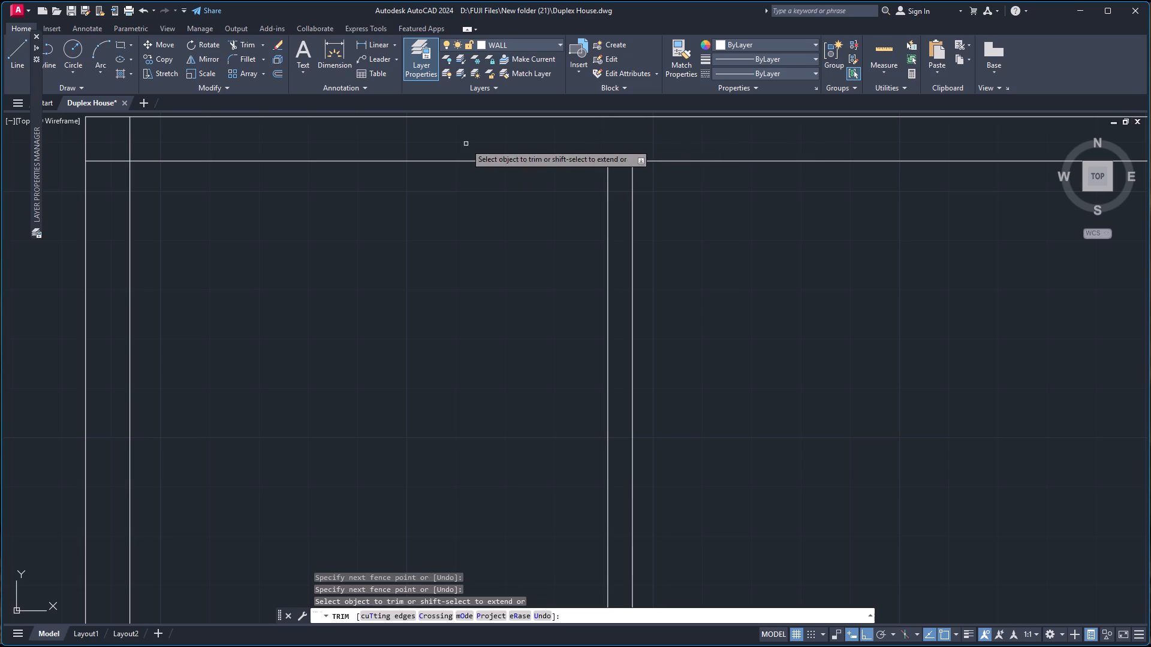
left_click(112, 170)
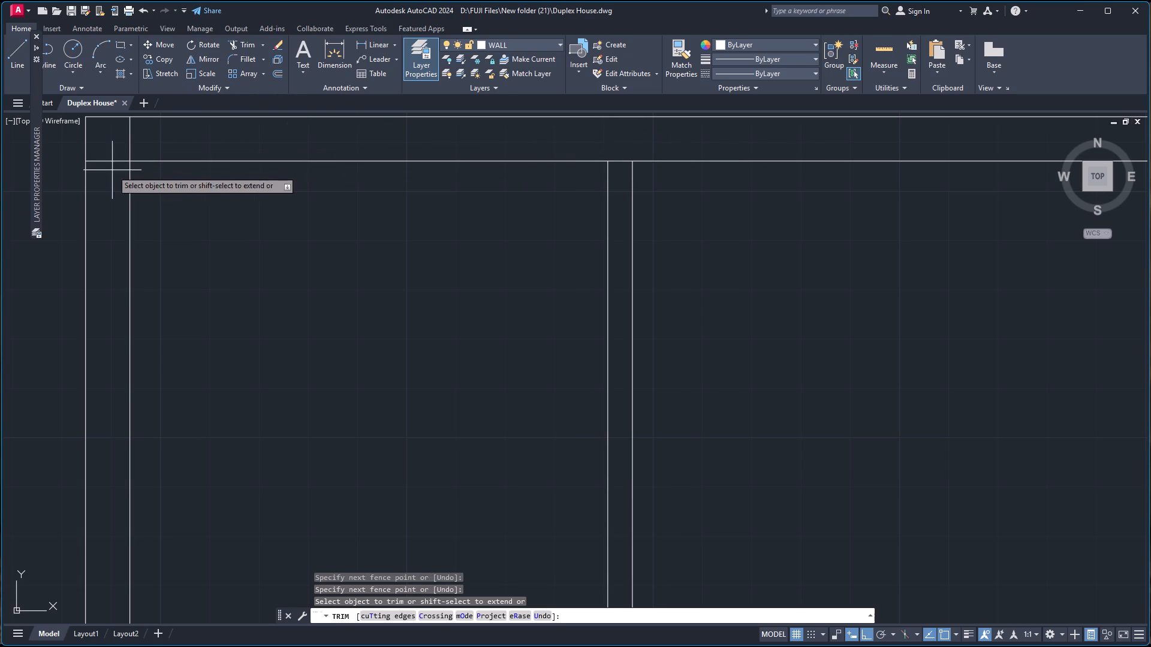
left_click(129, 144)
left_click(130, 144)
scroll(412, 158, "down", 1)
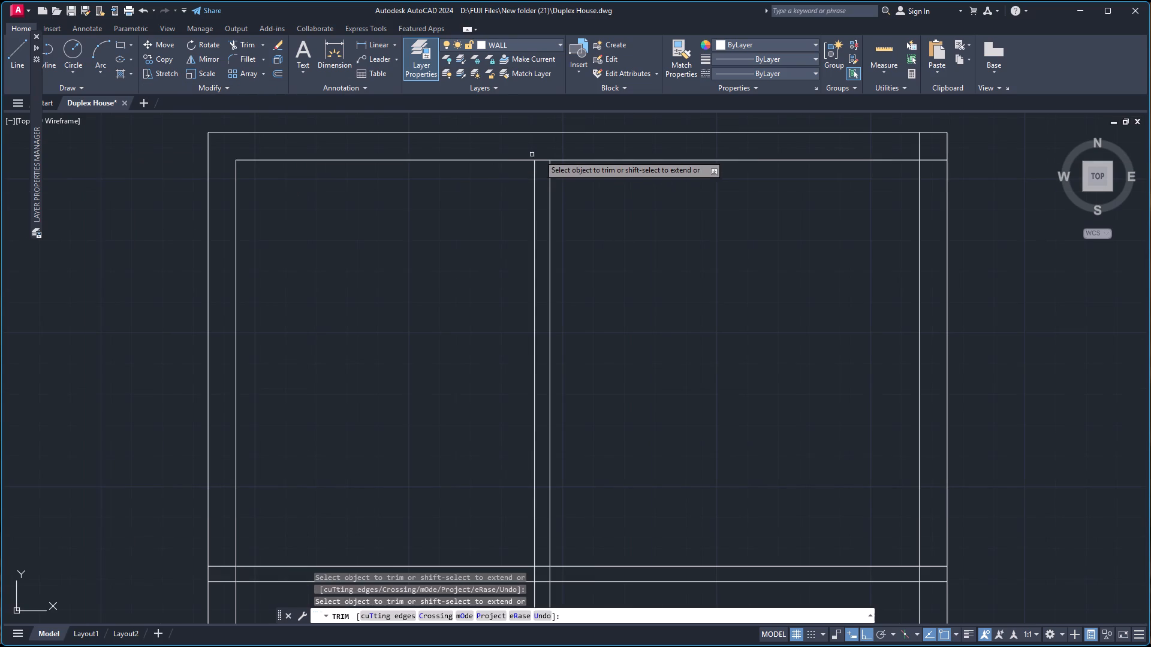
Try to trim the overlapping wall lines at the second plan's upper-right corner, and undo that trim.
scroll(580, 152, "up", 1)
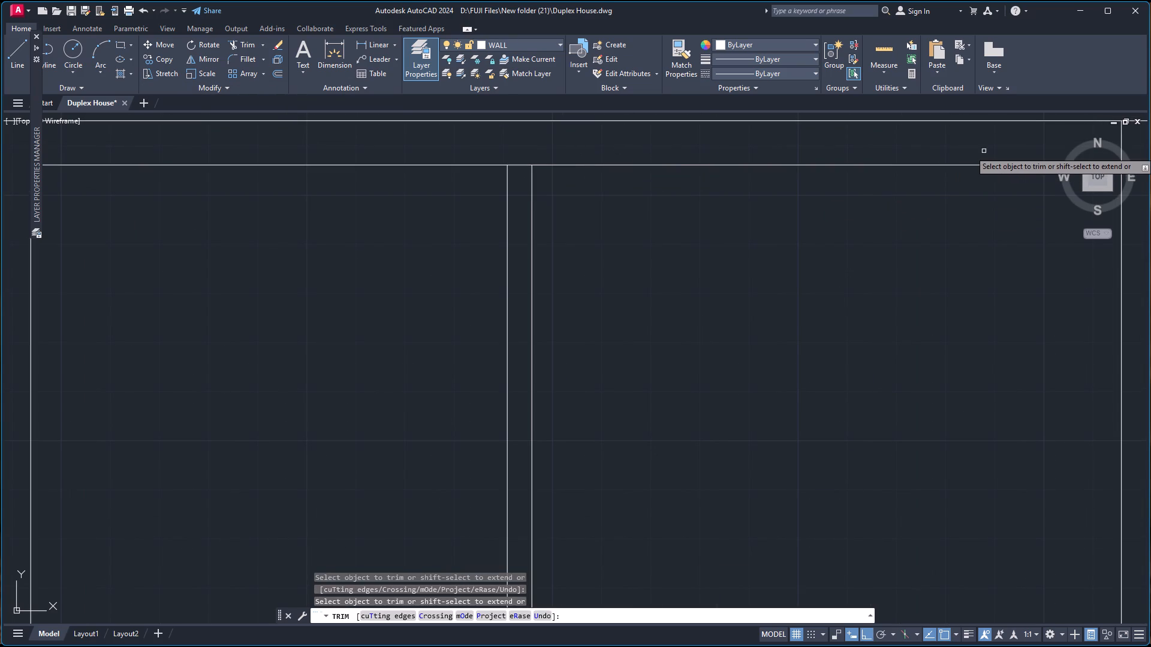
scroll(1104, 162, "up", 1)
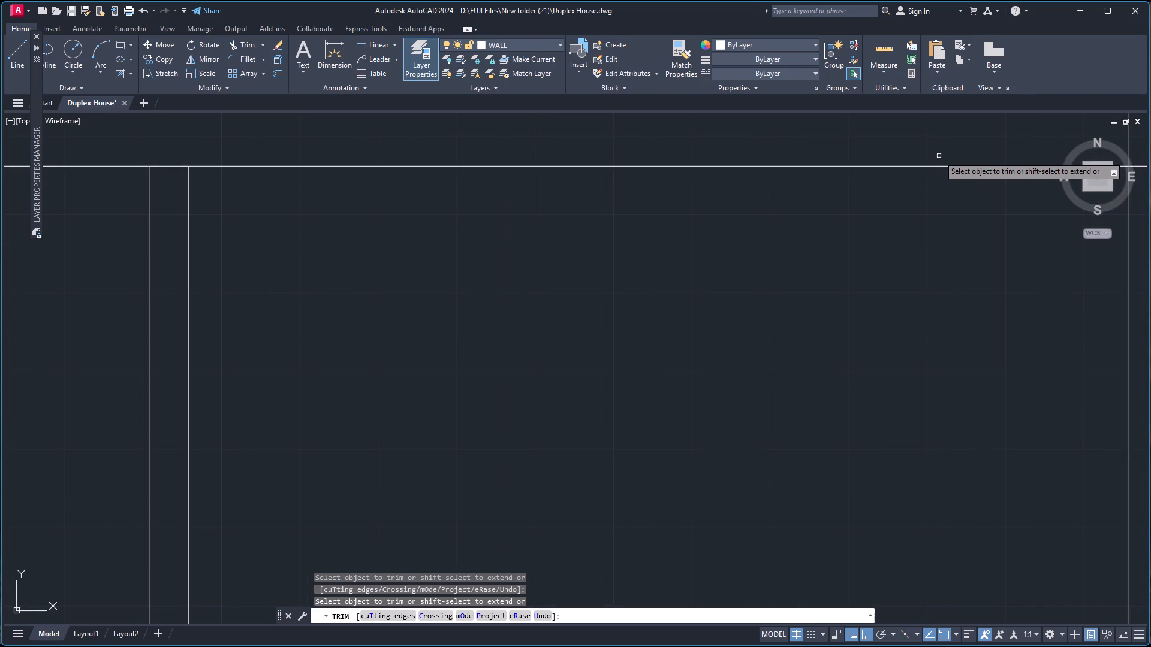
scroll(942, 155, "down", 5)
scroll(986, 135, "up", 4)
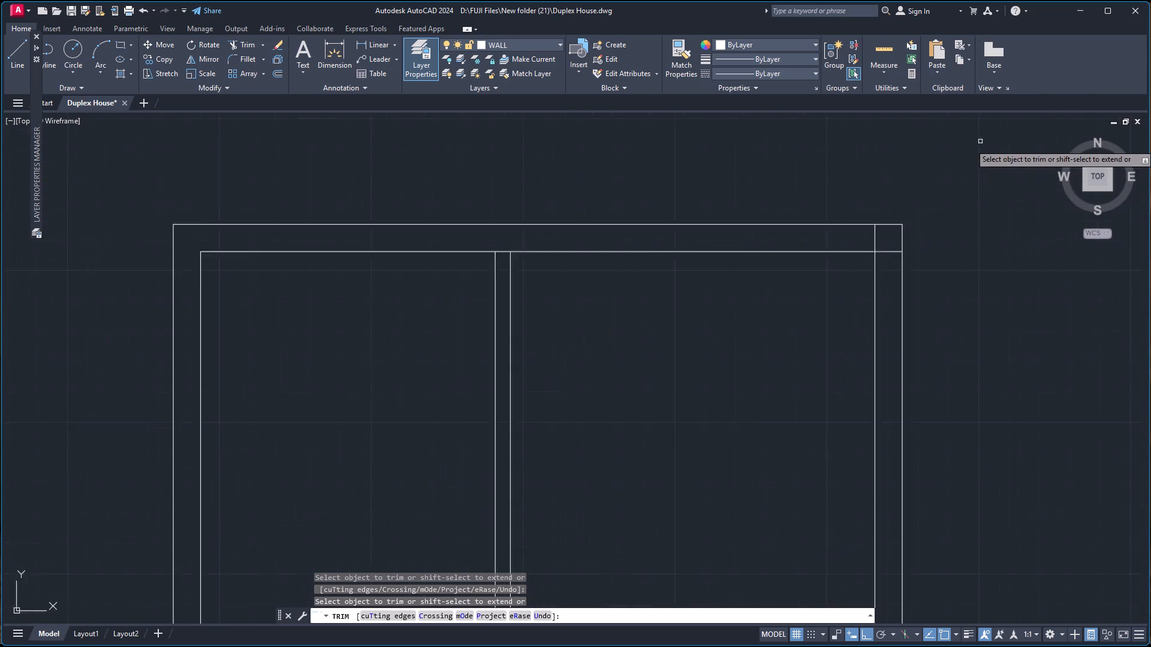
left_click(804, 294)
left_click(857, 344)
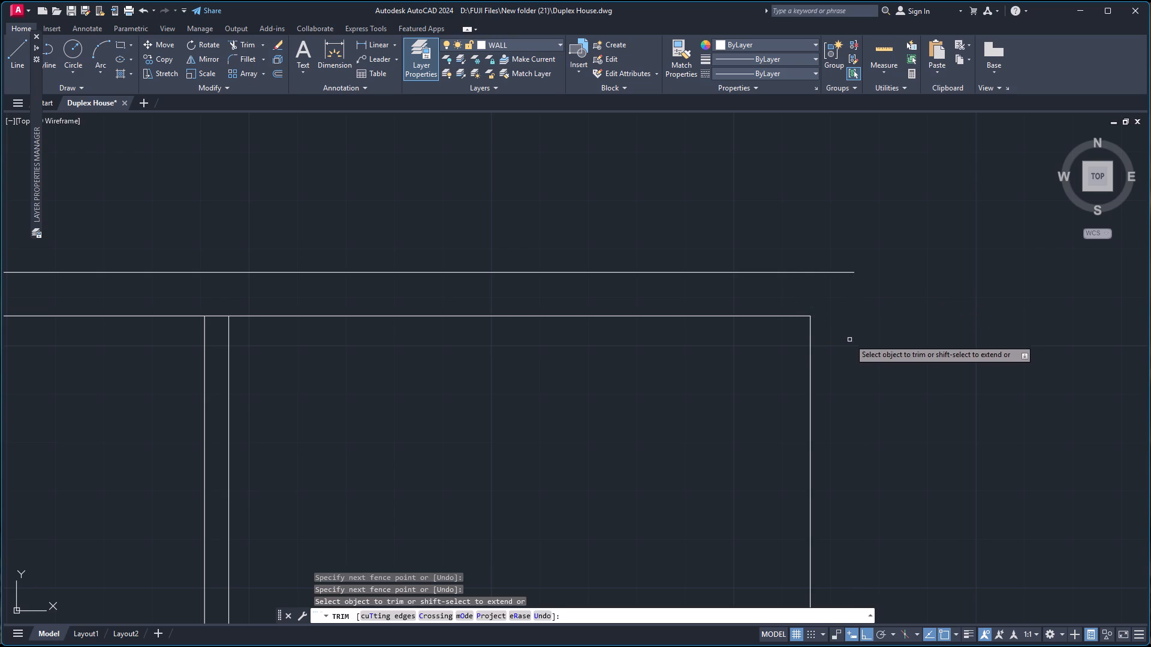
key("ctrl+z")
Trim the overlapping inner wall lines at the second plan's upper-right corner.
scroll(807, 238, "down", 4)
scroll(873, 235, "up", 3)
left_click(866, 204)
left_click(887, 223)
scroll(886, 223, "down", 1)
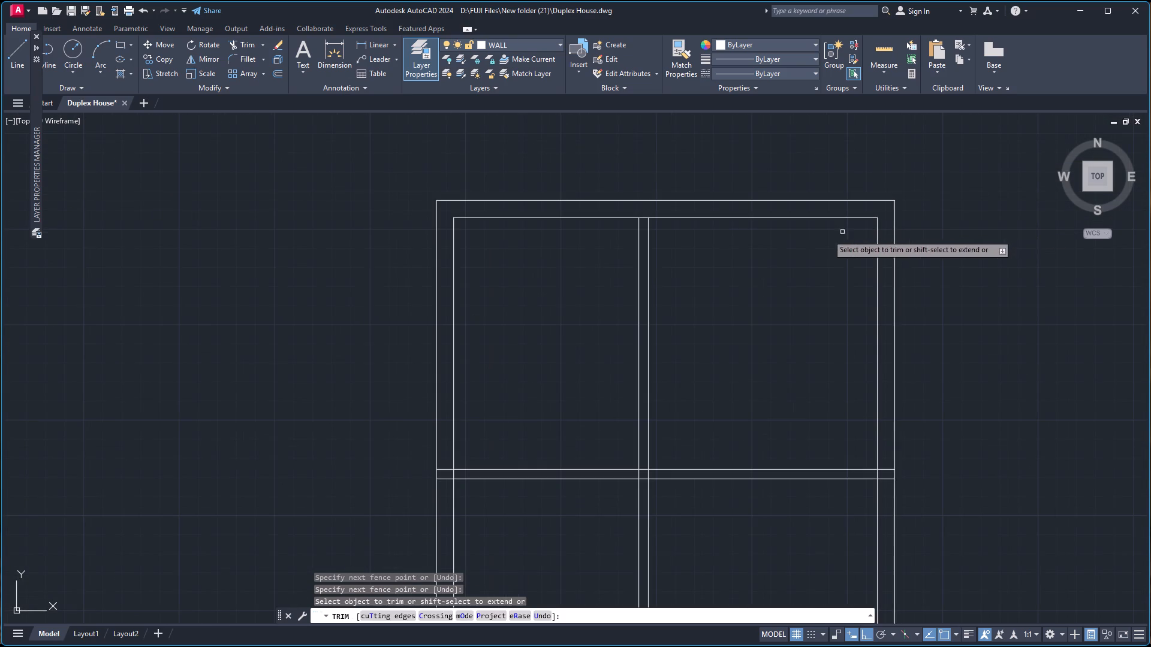
Trim the vertical partition's lines within and below the first horizontal partition down to the second, and the first partition's ends inside the left wall.
scroll(679, 304, "down", 1)
scroll(575, 475, "up", 1)
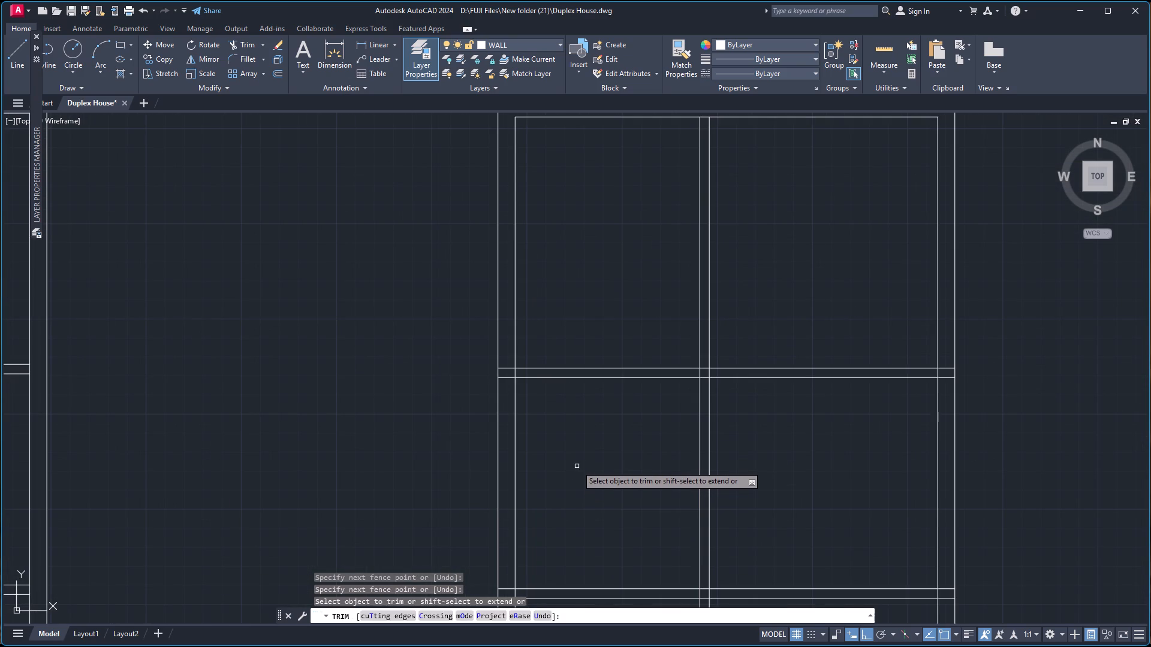
left_click(698, 452)
left_click(781, 452)
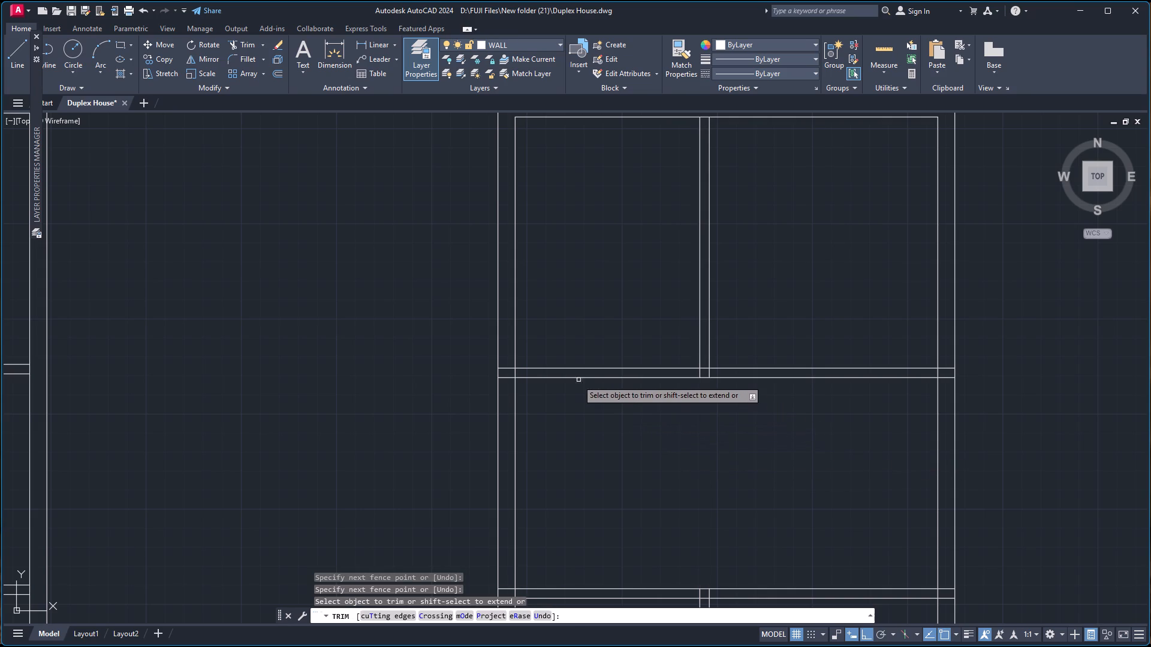
left_click(506, 364)
left_click(502, 380)
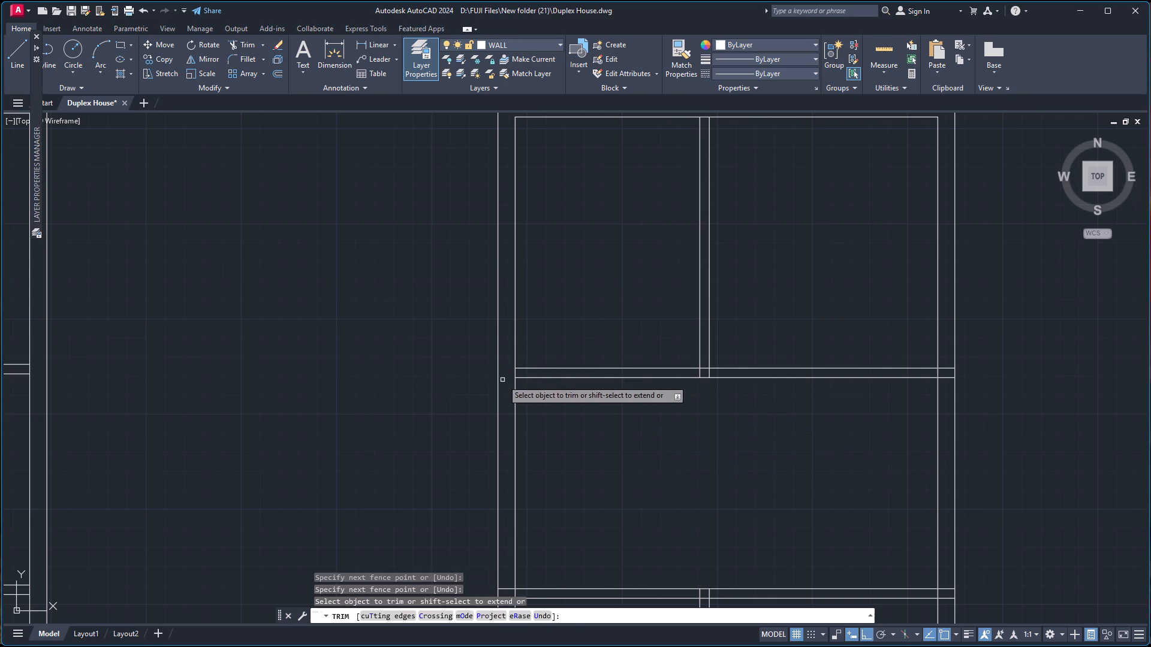
left_click(700, 376)
left_click(709, 374)
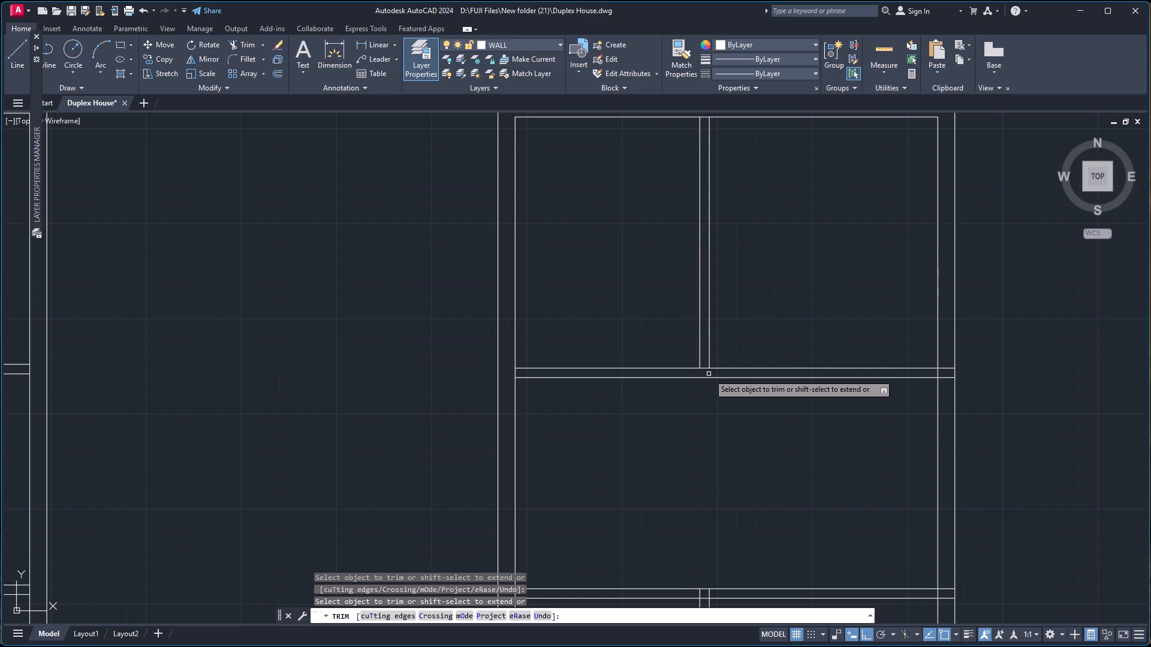
Trim the first horizontal partition's upper line between the vertical partition's lines, and both horizontal partitions' ends inside the second plan's right wall.
left_click(706, 368)
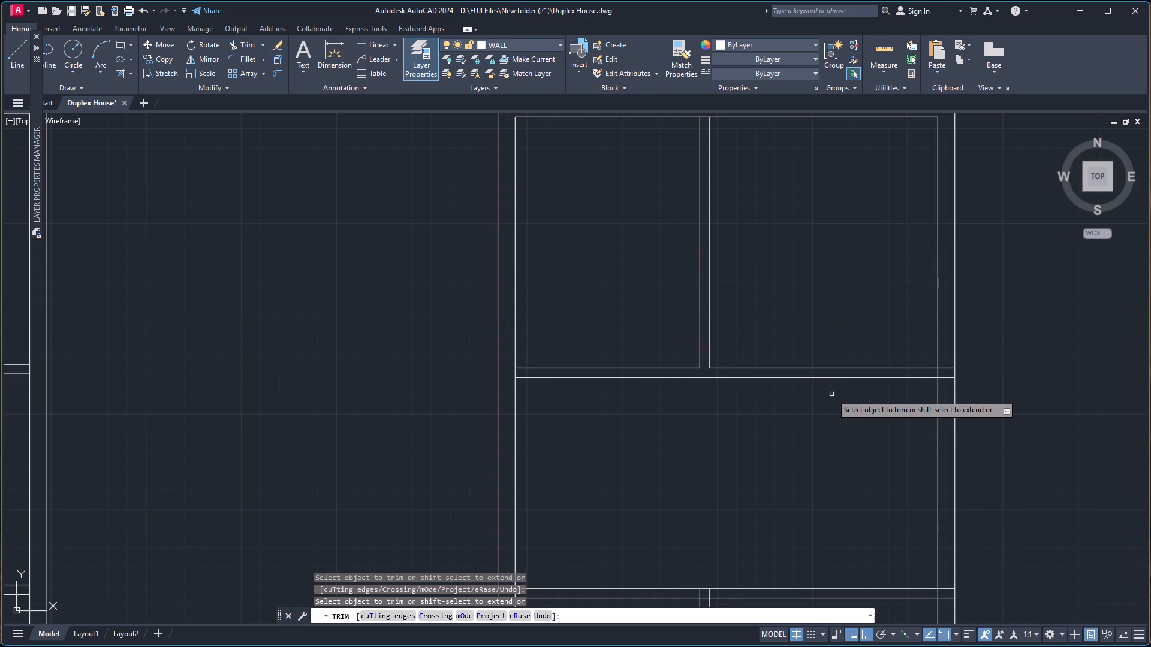
left_click(947, 362)
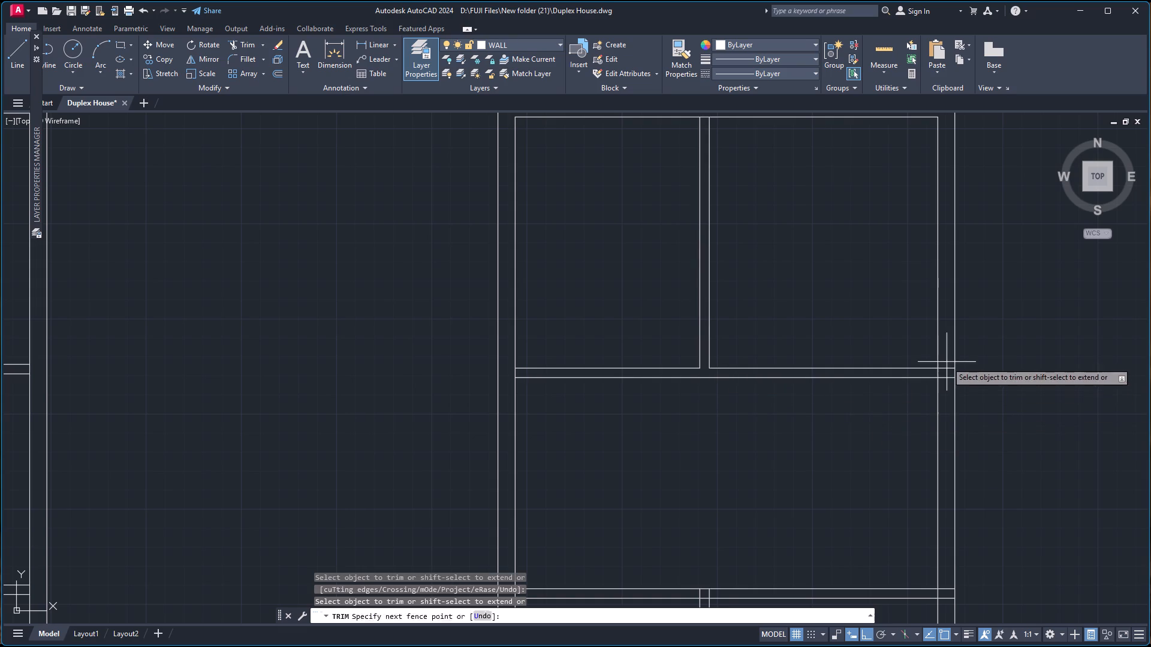
left_click(945, 411)
left_click(947, 577)
left_click(947, 614)
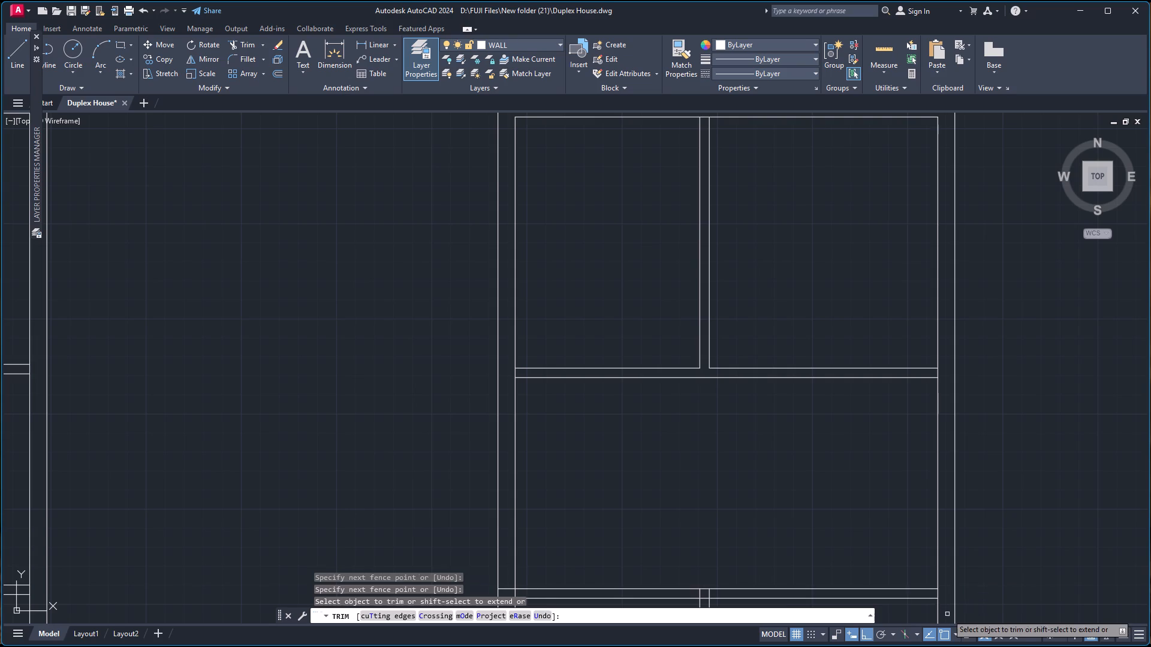
scroll(913, 500, "down", 4)
scroll(905, 551, "up", 3)
scroll(860, 506, "up", 1)
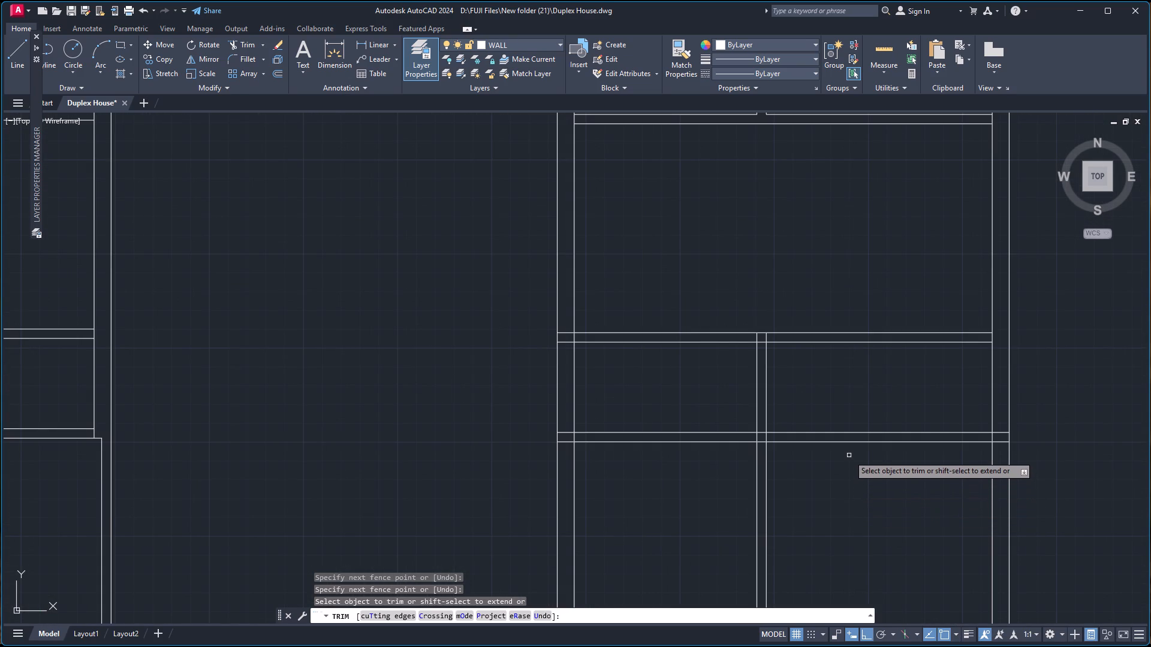
key("Escape")
Offset the second plan's left wall inner line 6'-2" inward, and offset the new line 5" toward the middle partition.
key("o")
key("Return")
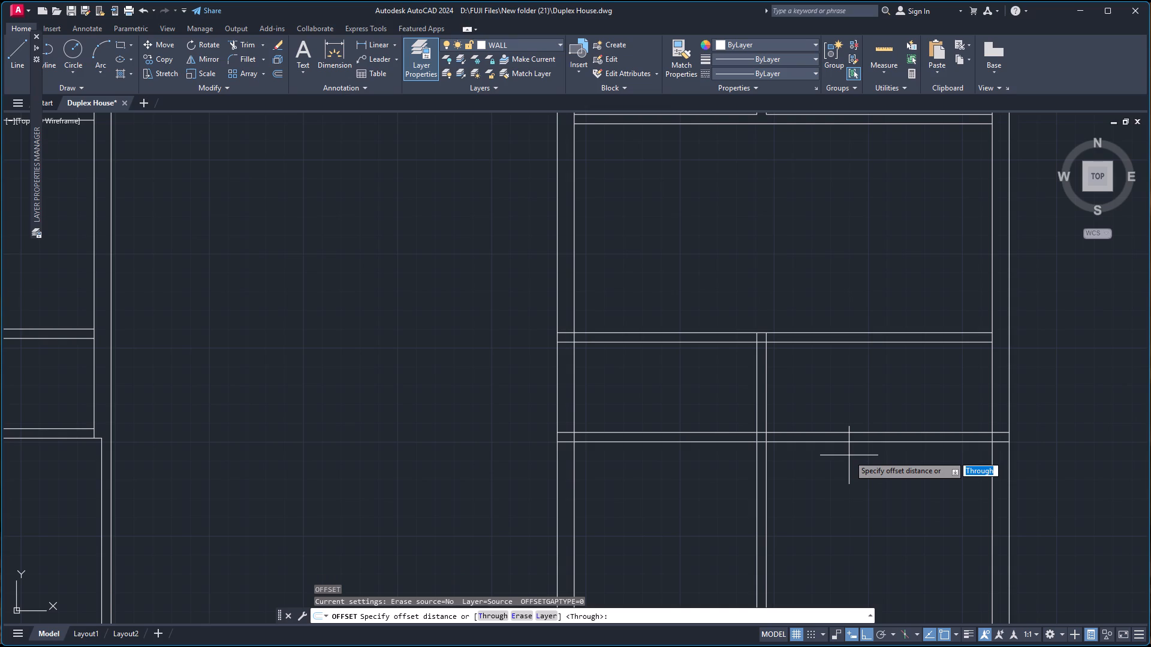
key("Return")
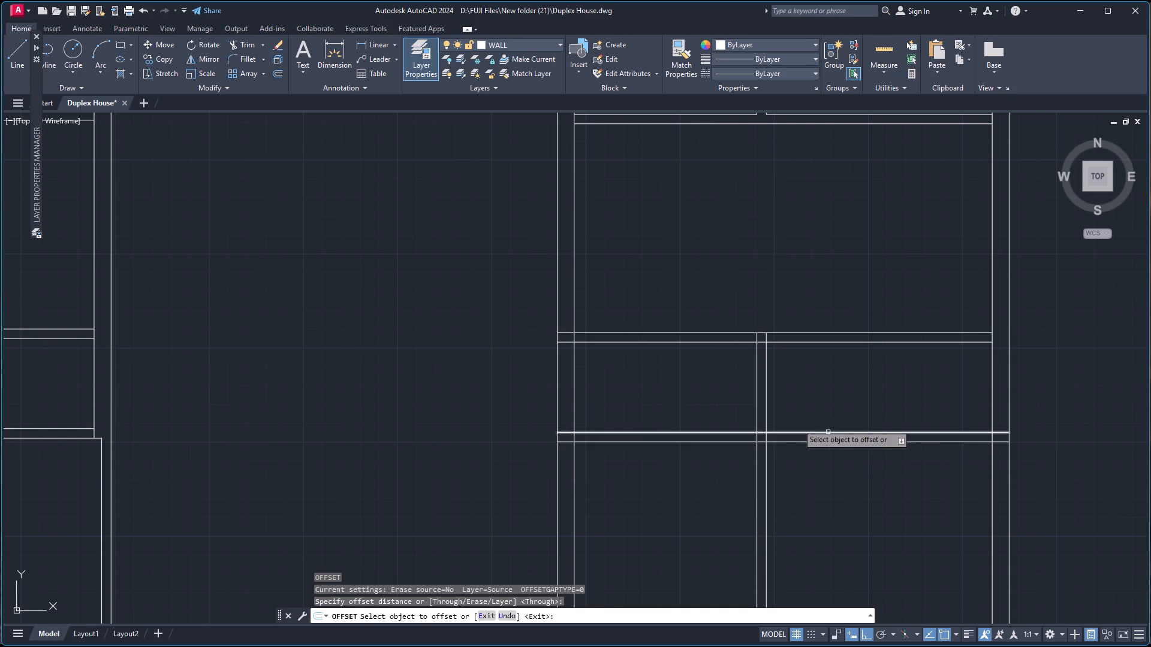
left_click(571, 401)
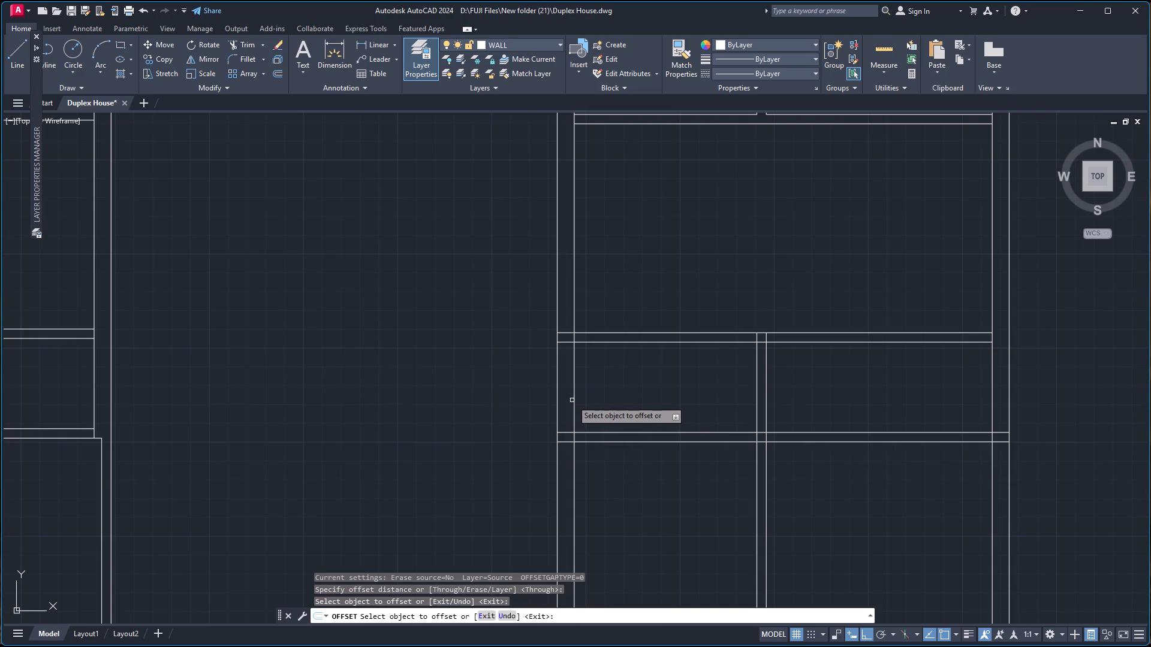
left_click(574, 398)
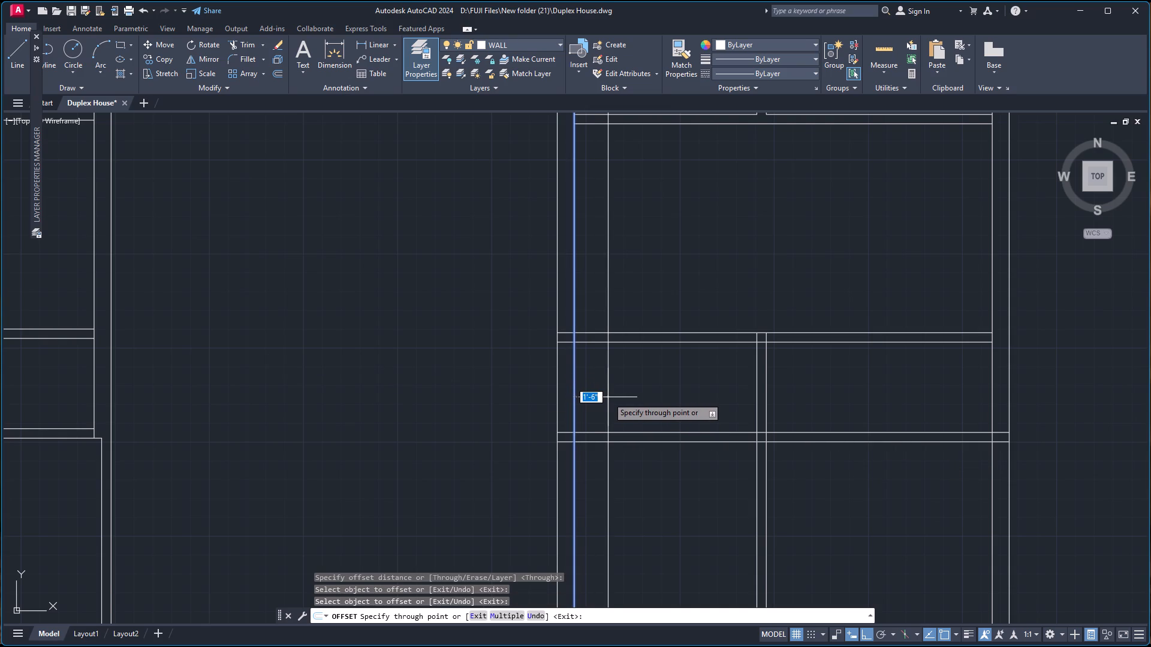
type("6'")
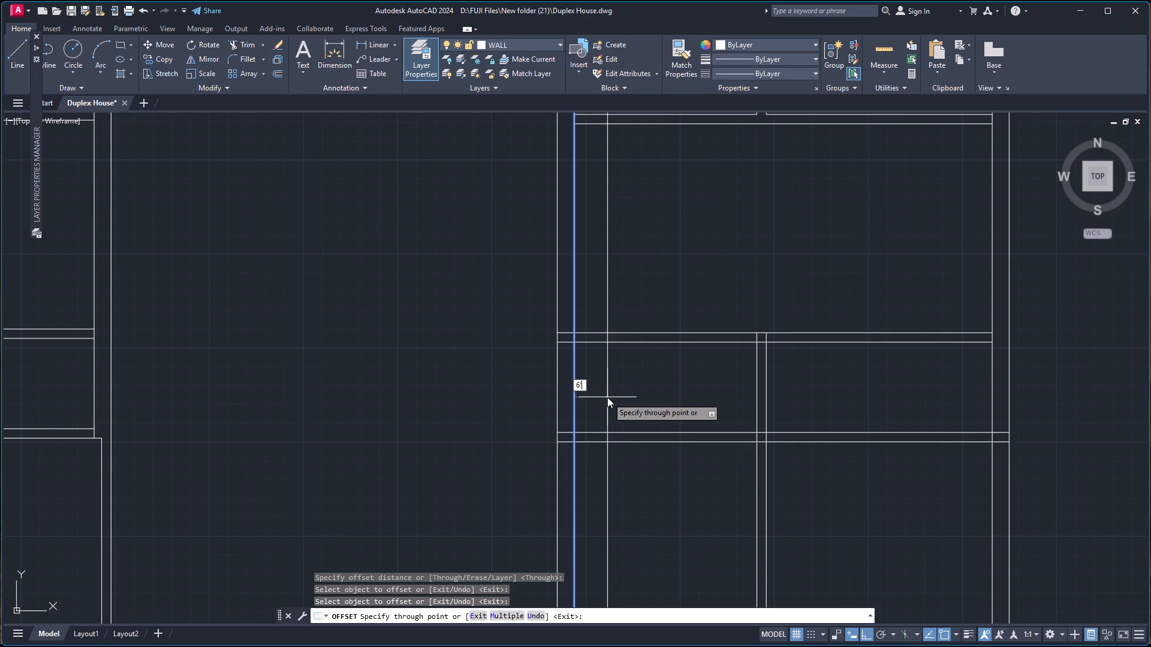
type("-2")
key("Return")
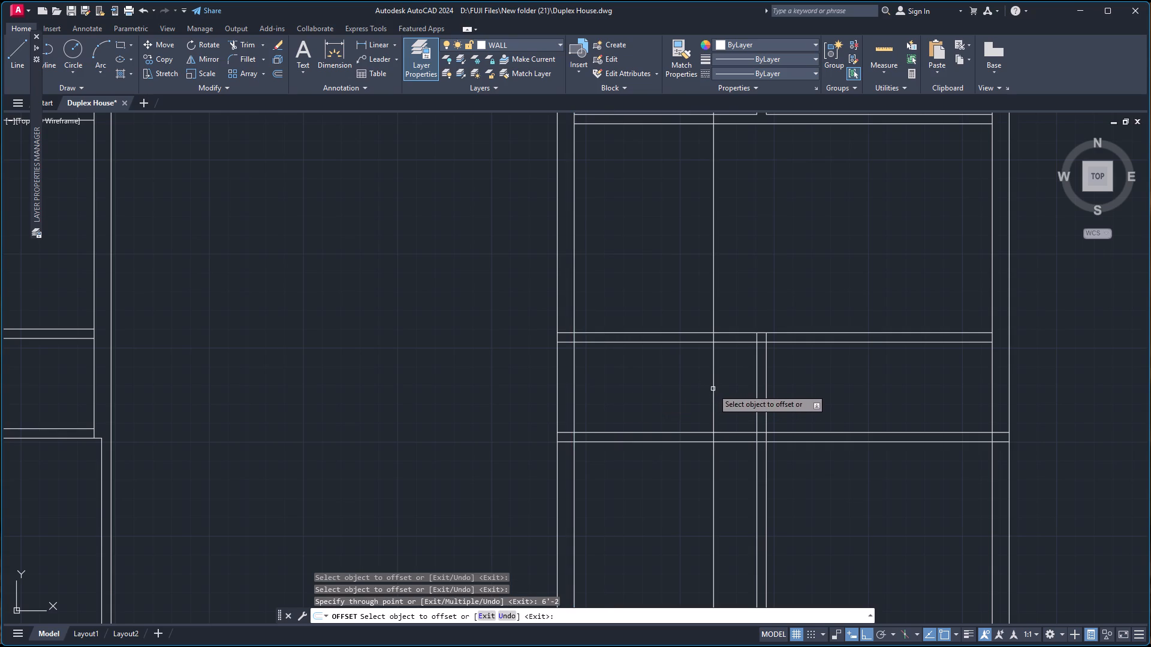
left_click(714, 386)
key("5")
key("Return")
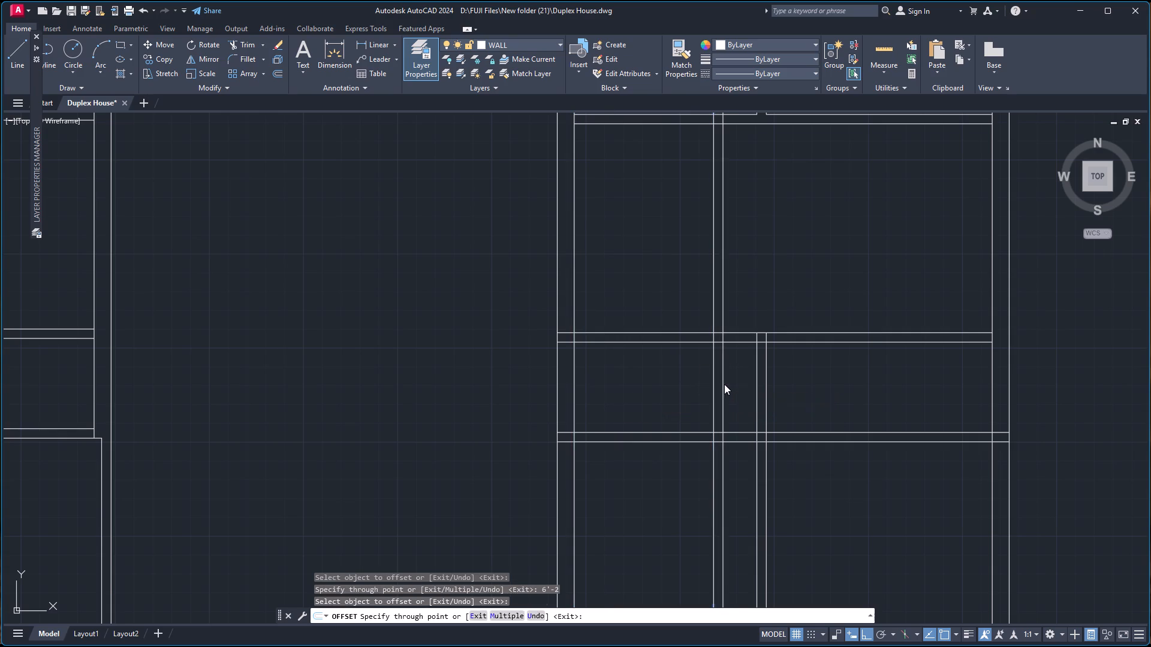
Offset the second plan's right wall inner line 4'-6" inward, and offset the new line 5" further inward.
left_click(991, 391)
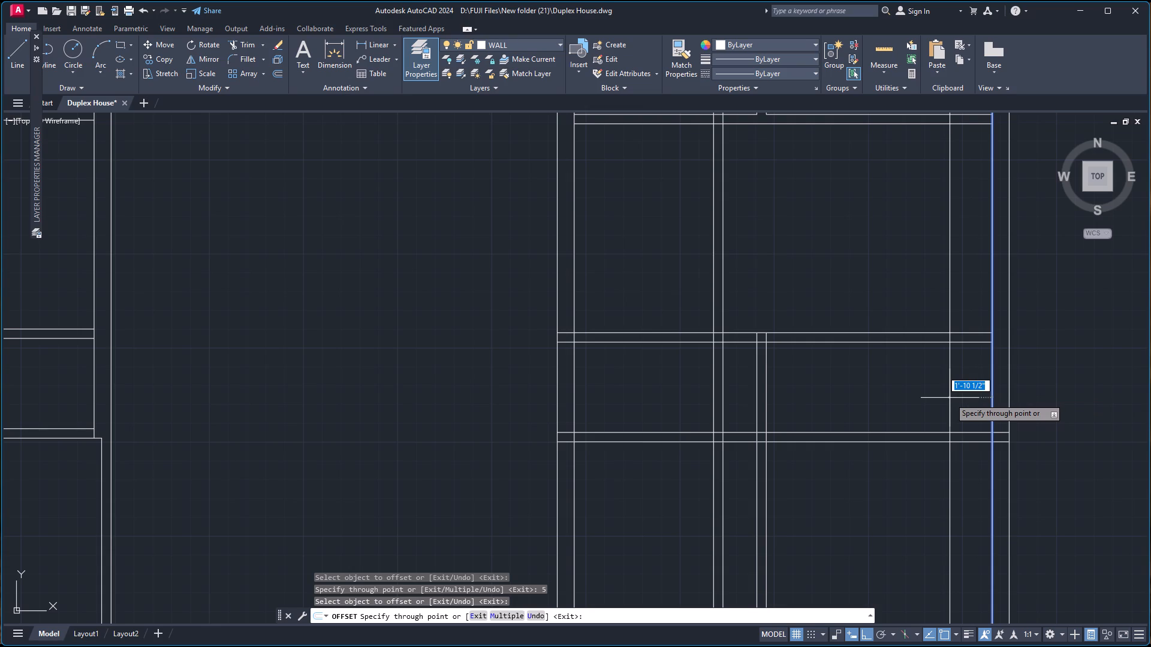
type("4'-6")
key("Return")
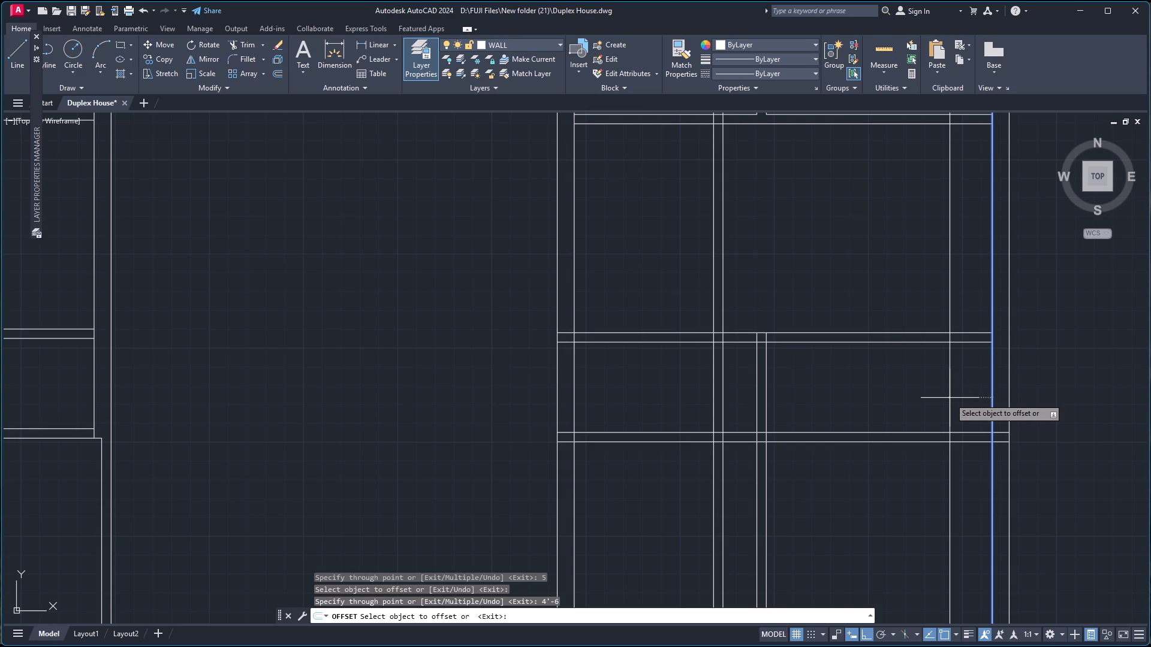
left_click(891, 401)
key("5")
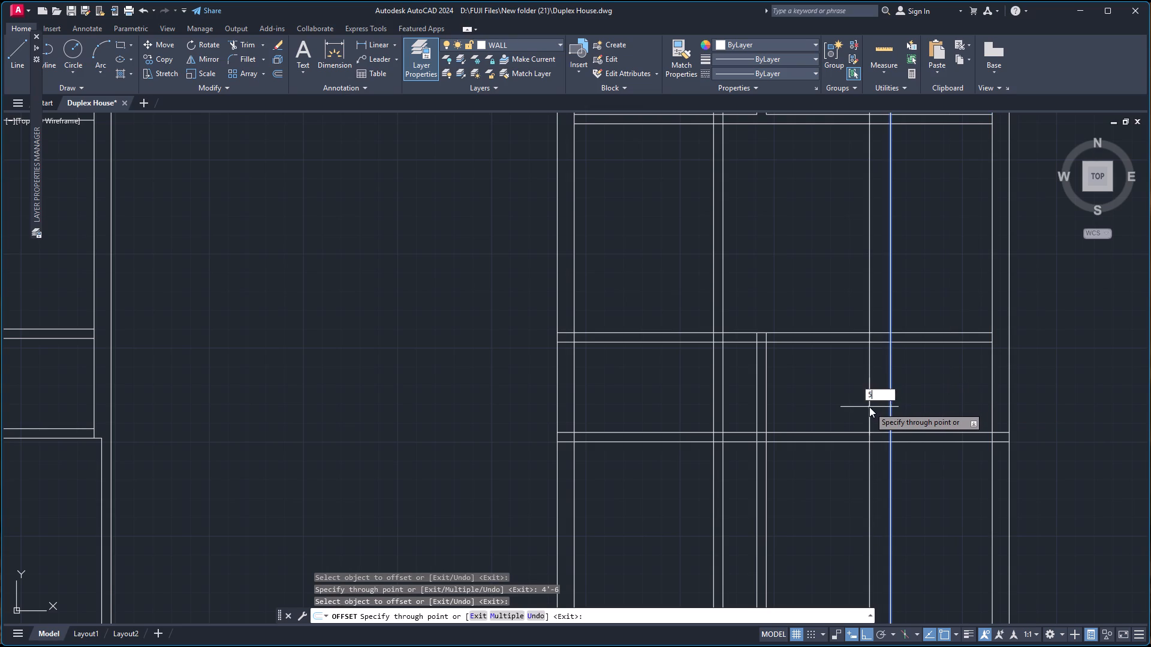
key("Return")
key("Escape")
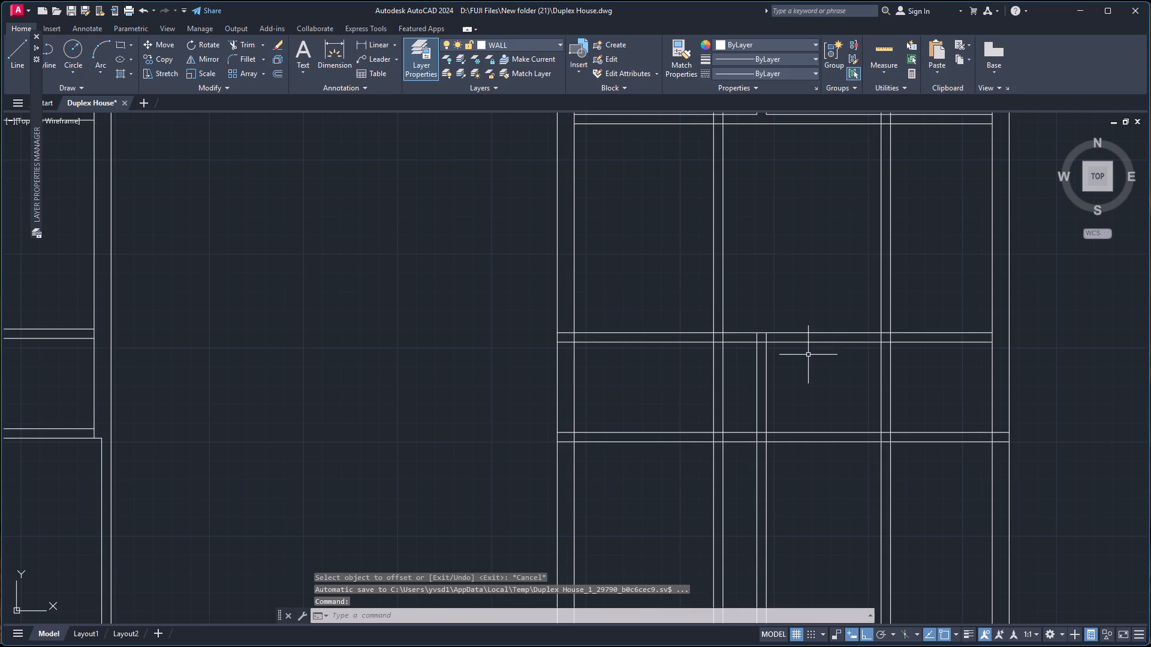
Trim both new vertical partitions' lines between the first and second horizontal partitions.
type("TR")
key("Return")
left_click(656, 269)
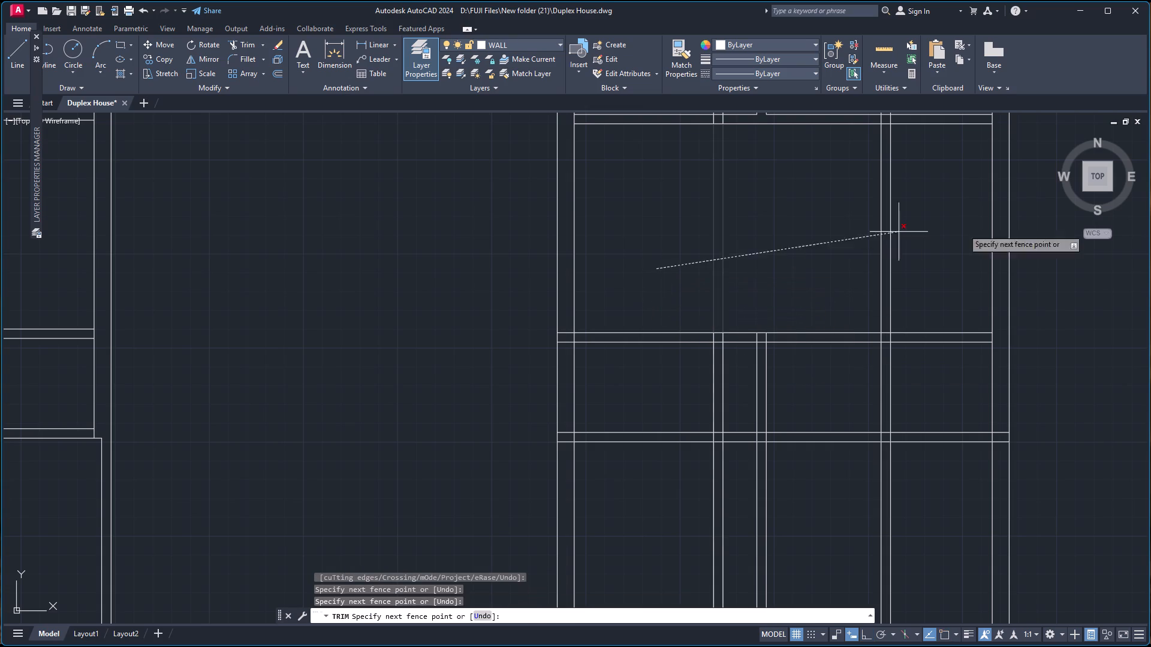
left_click(959, 232)
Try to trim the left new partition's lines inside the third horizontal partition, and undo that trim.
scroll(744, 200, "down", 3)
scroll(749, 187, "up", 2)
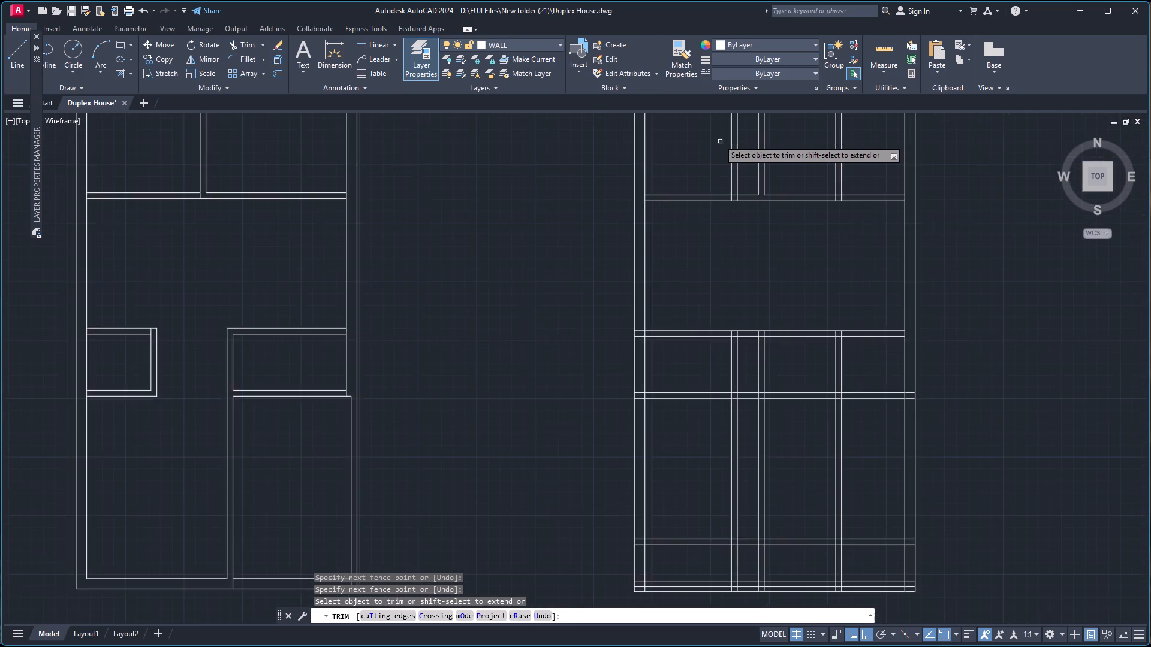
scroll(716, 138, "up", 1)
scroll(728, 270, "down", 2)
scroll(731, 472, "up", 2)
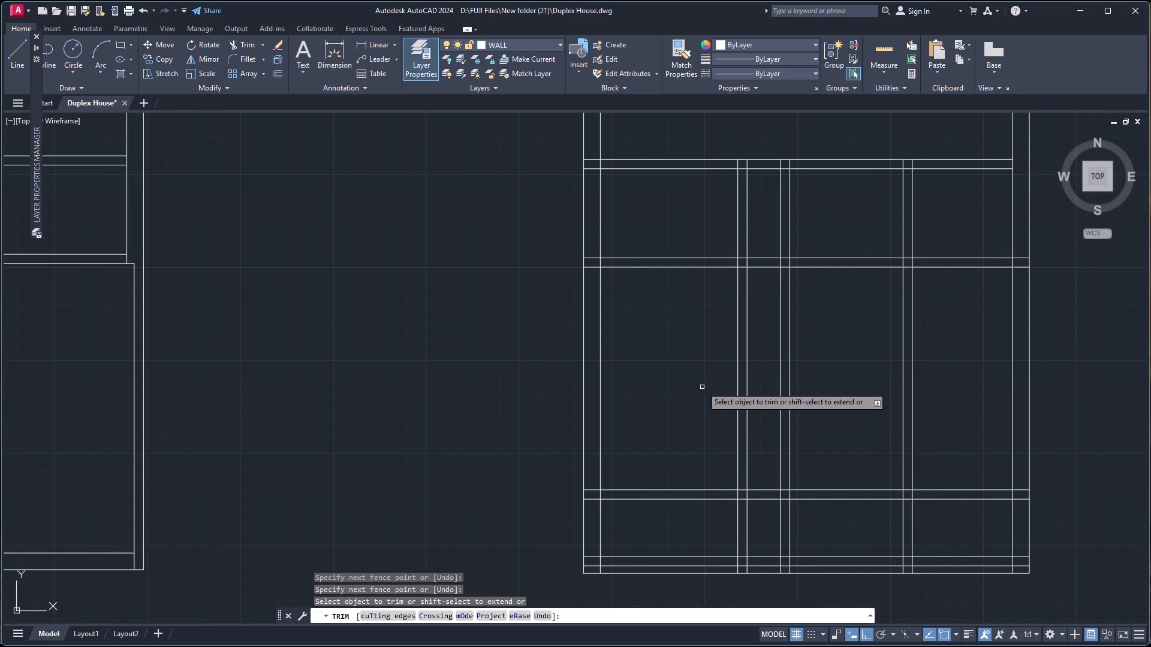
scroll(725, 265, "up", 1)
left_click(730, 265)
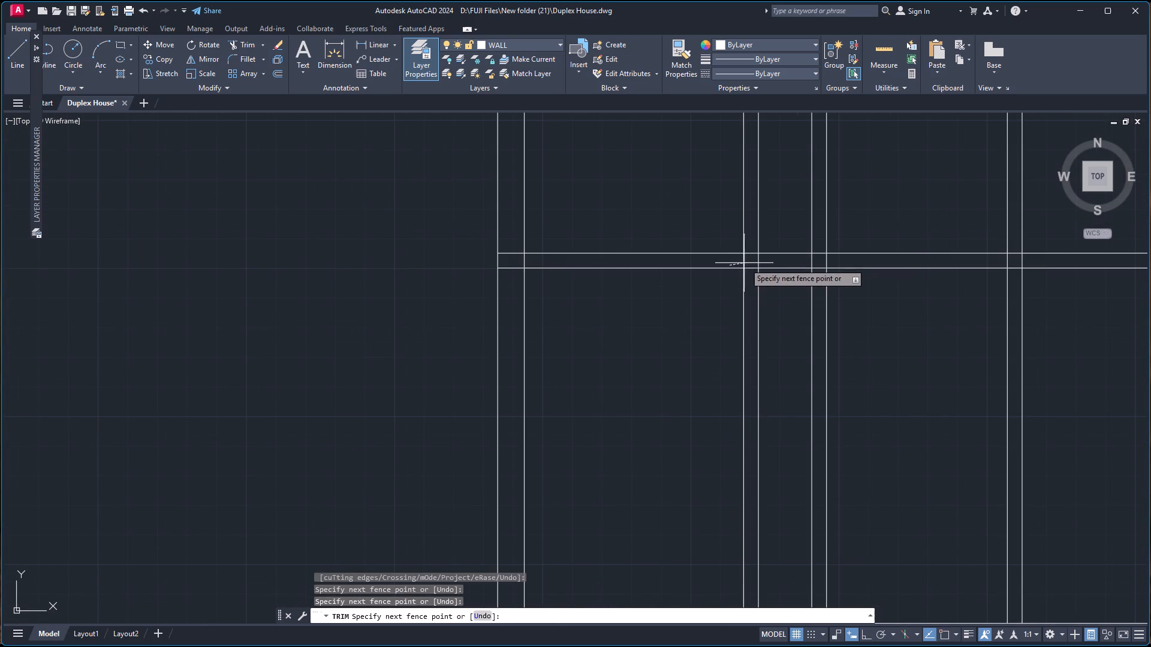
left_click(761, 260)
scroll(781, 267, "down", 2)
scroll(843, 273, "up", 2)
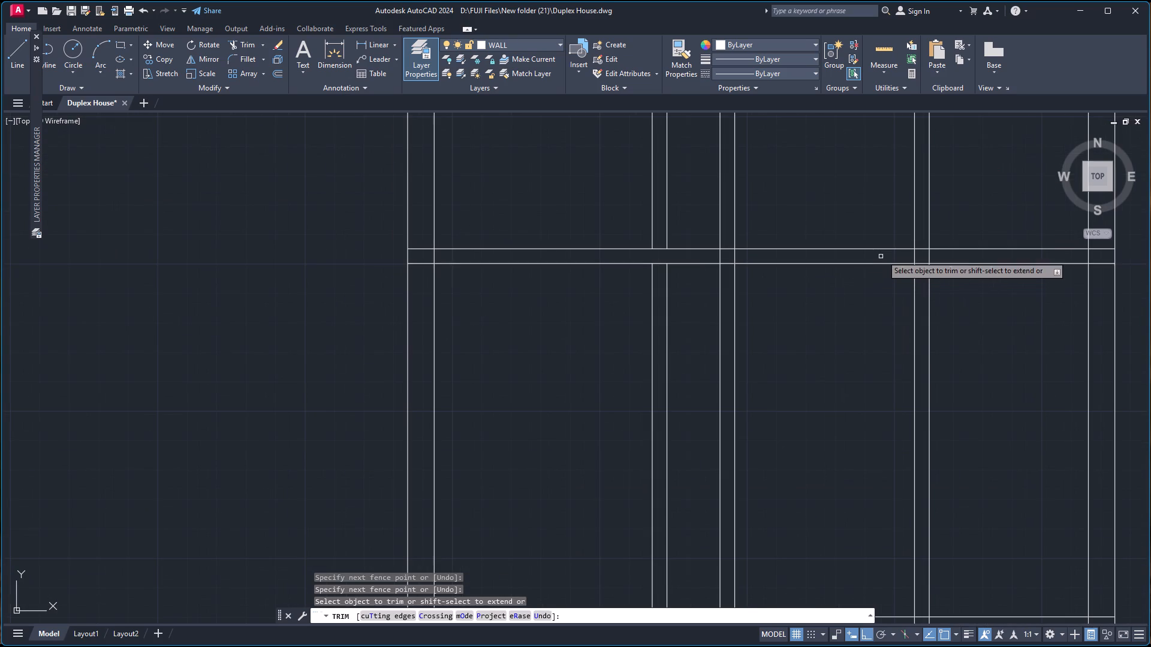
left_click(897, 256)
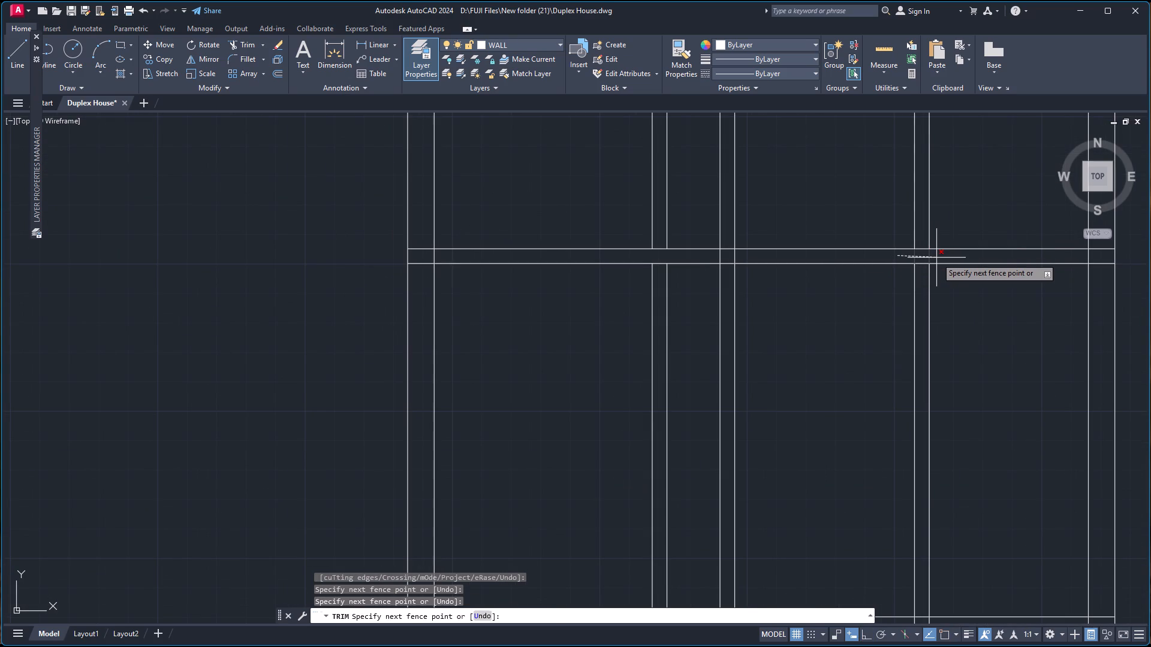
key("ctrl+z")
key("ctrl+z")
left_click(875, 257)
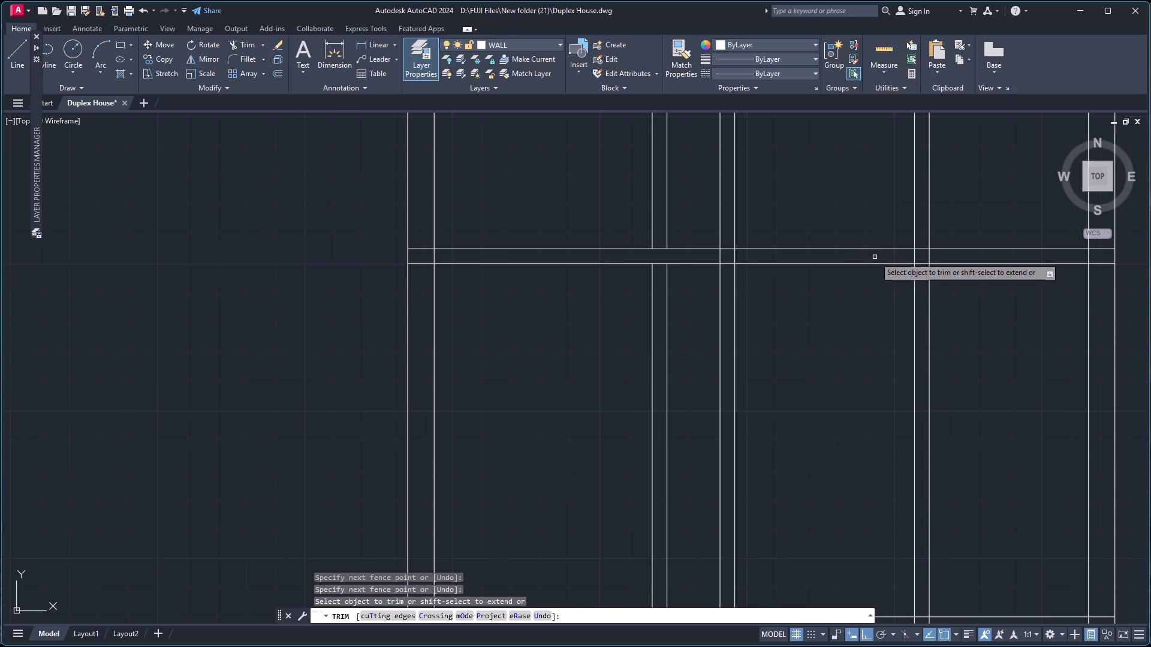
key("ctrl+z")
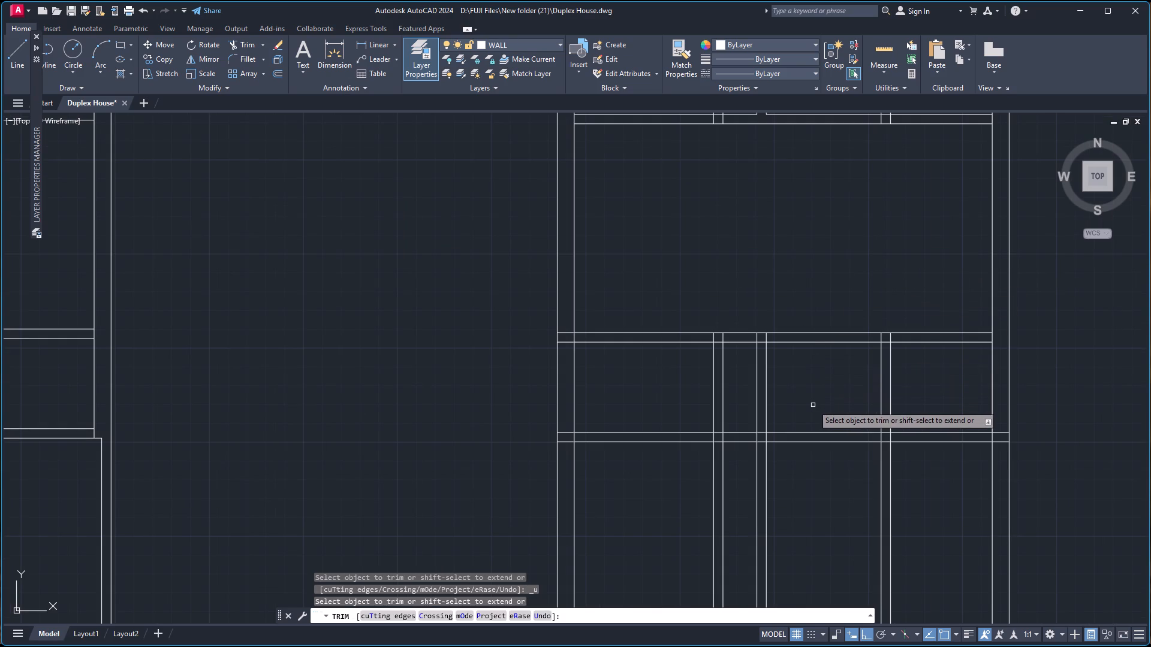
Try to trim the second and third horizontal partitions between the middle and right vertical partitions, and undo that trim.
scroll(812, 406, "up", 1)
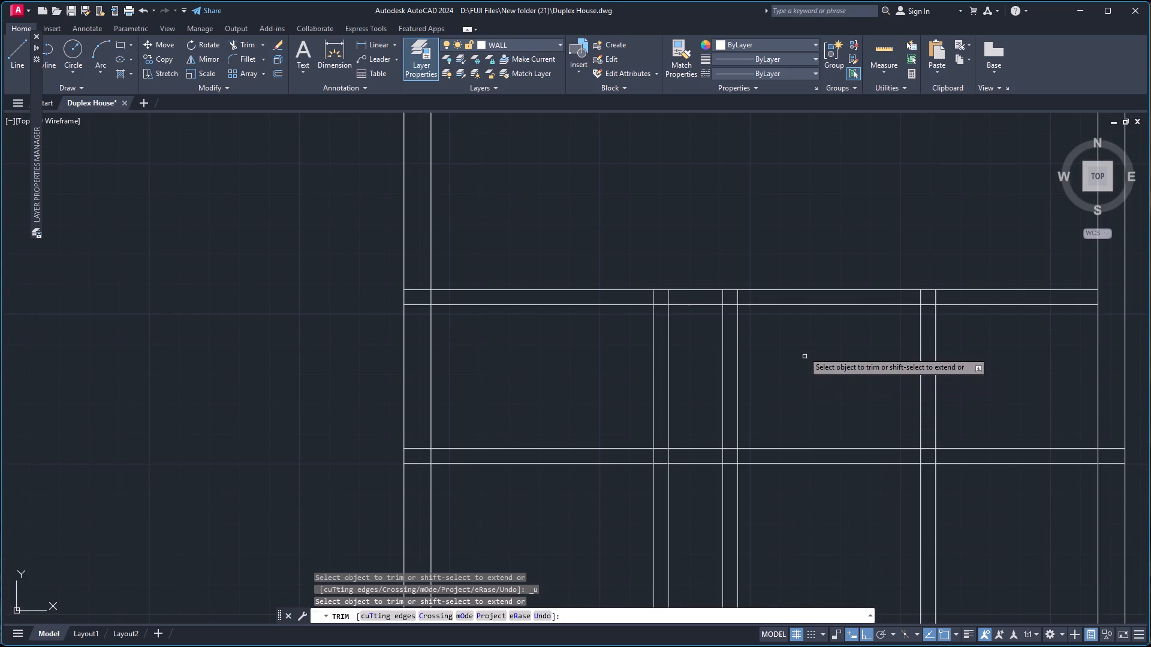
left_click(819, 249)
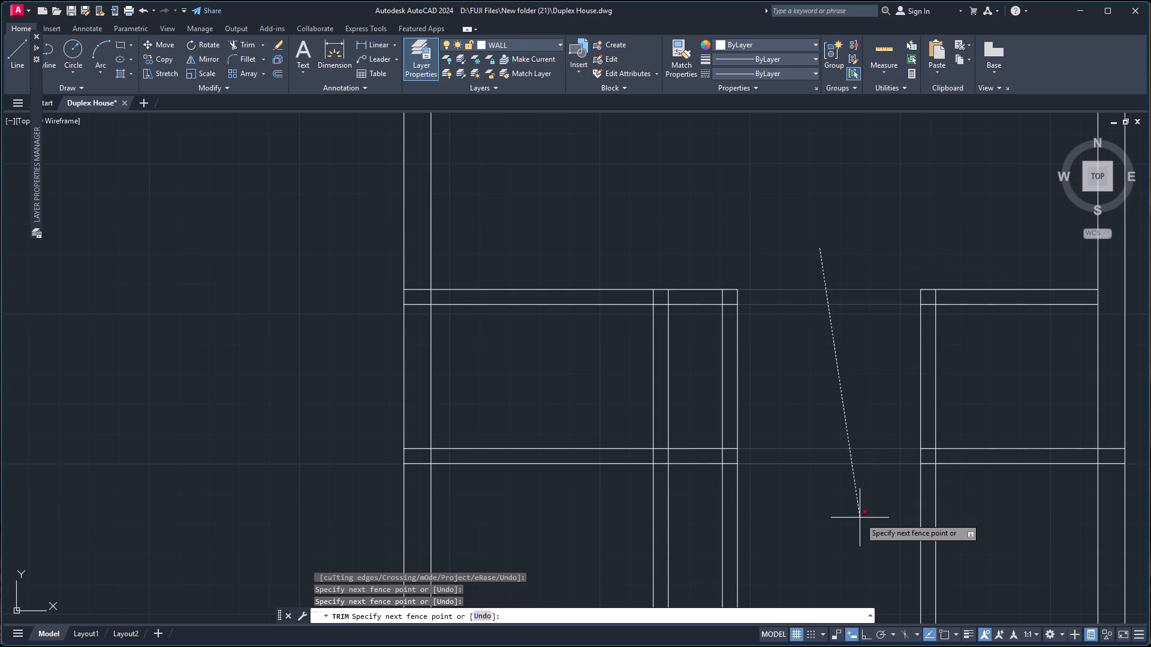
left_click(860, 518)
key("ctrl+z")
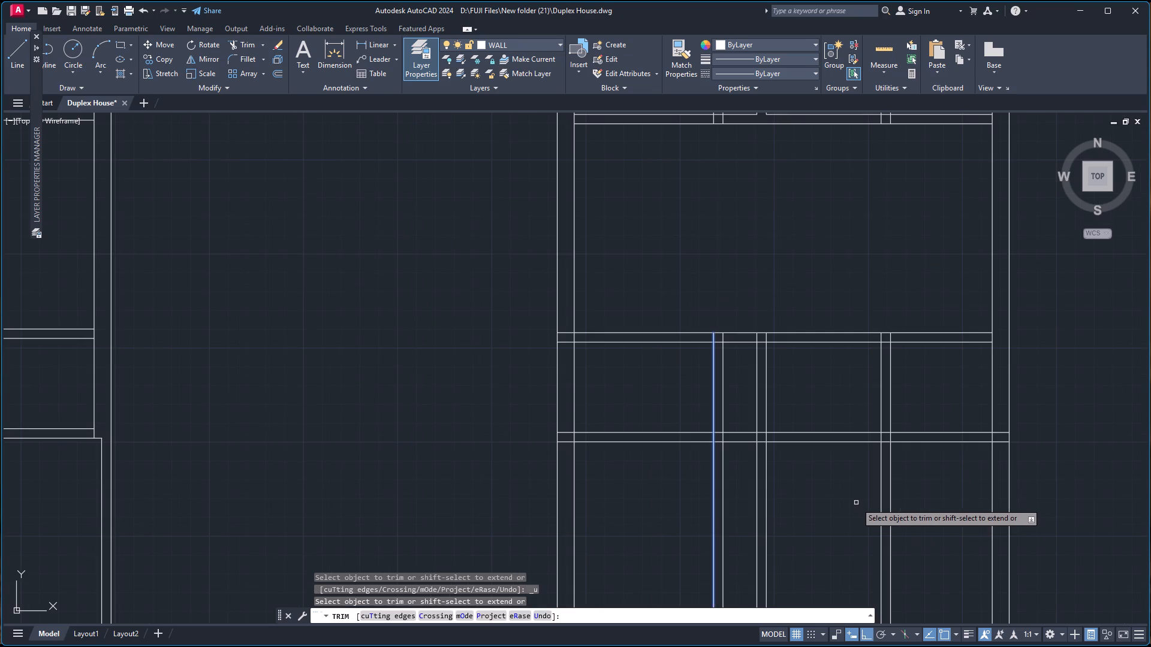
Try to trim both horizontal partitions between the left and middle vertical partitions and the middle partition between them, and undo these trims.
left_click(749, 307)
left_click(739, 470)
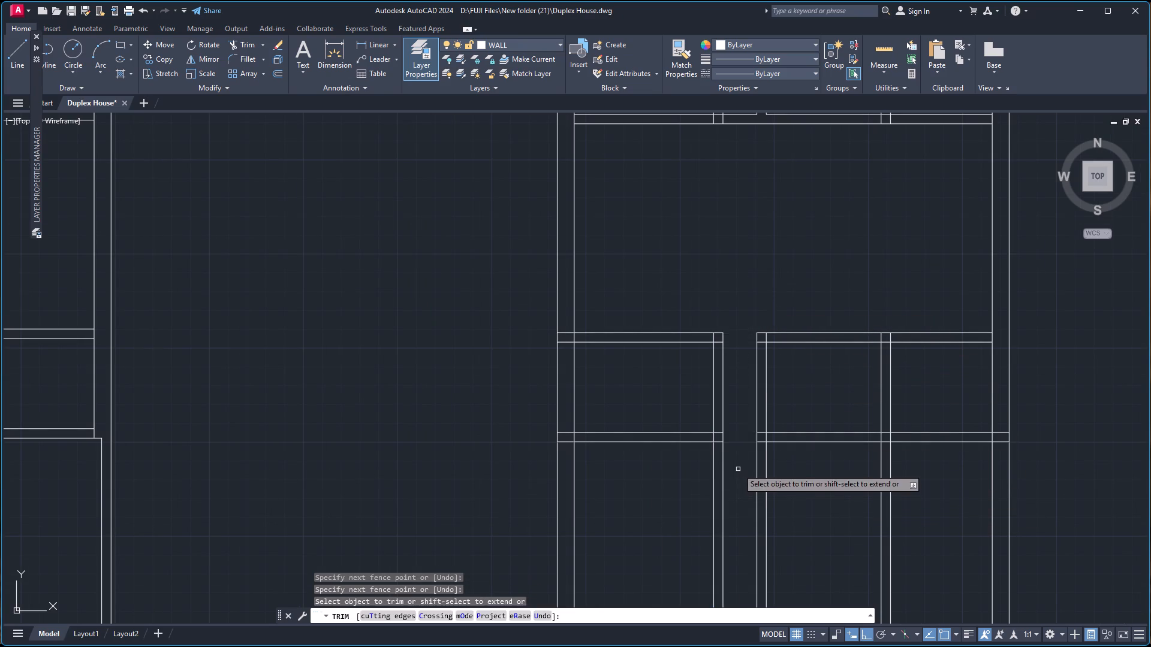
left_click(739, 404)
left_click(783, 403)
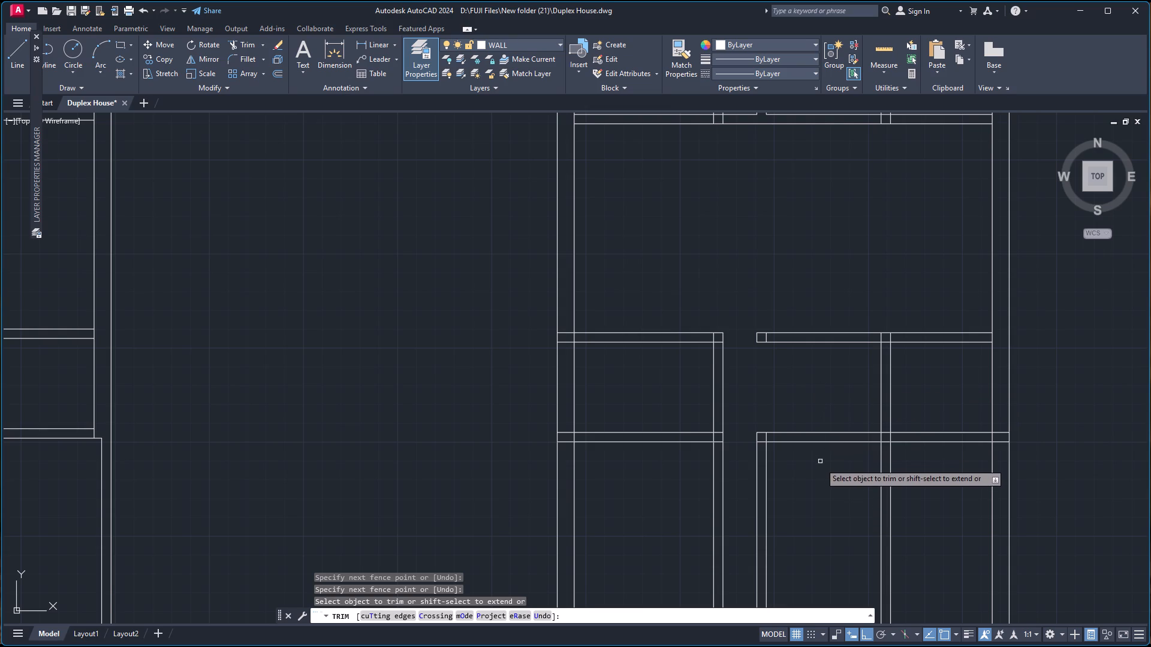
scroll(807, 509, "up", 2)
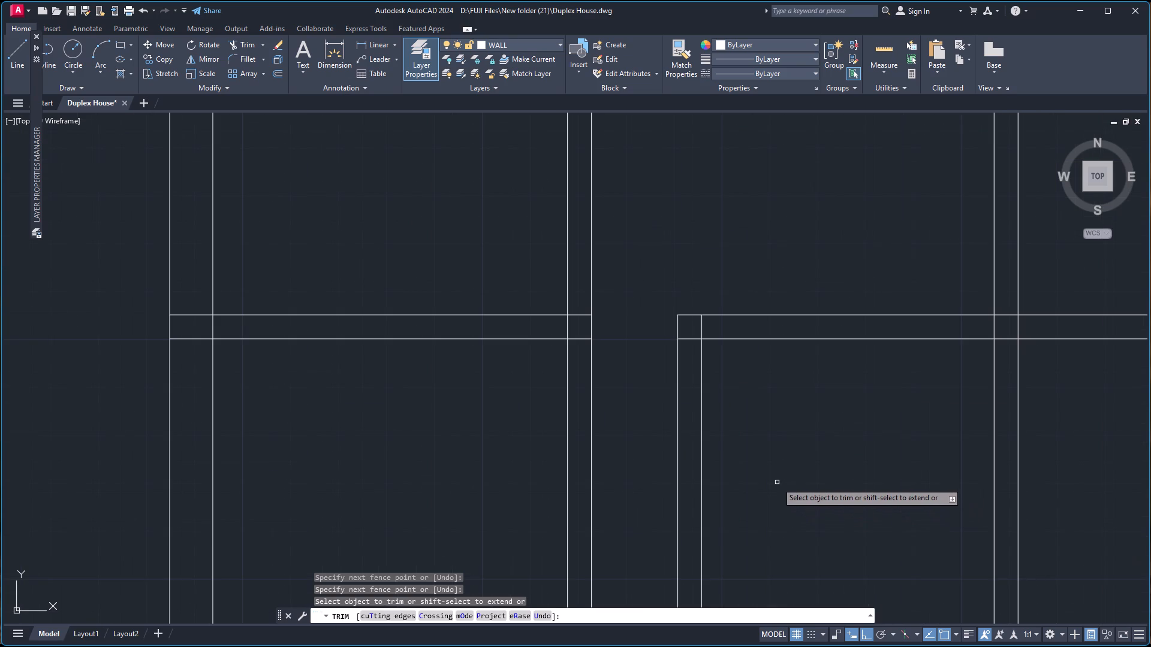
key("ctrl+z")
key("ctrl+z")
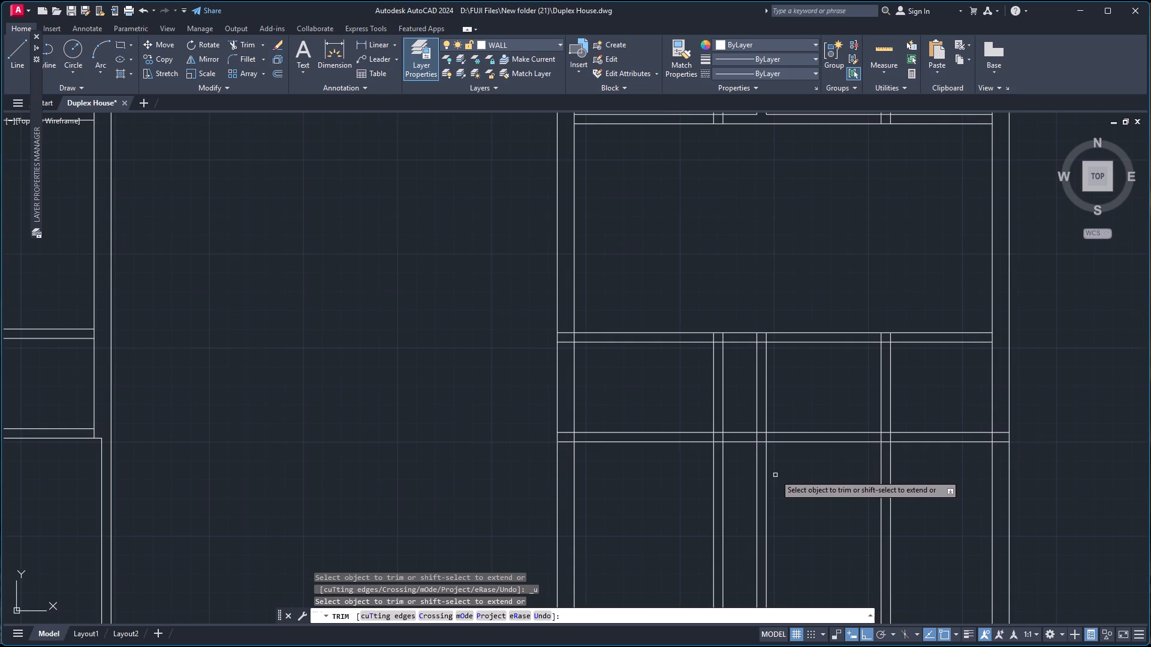
Trim the third horizontal partition's lower line between the left and middle vertical partitions and between the middle and right ones.
scroll(759, 464, "up", 3)
left_click(693, 365)
left_click(689, 403)
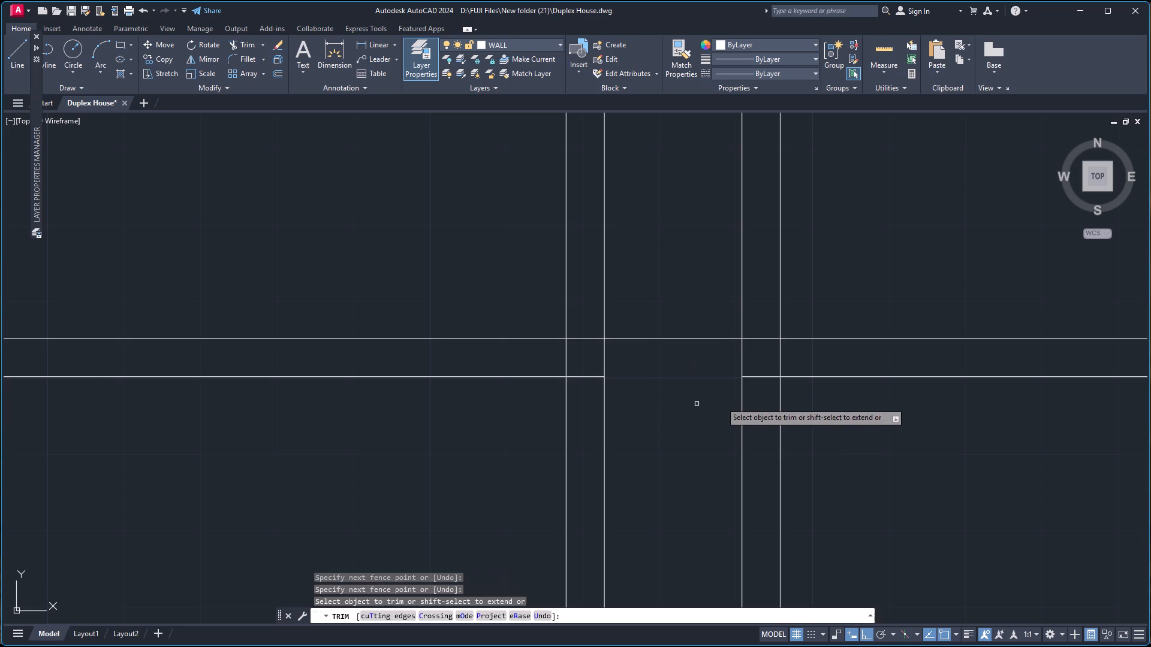
scroll(855, 415, "down", 2)
left_click(923, 396)
left_click(920, 436)
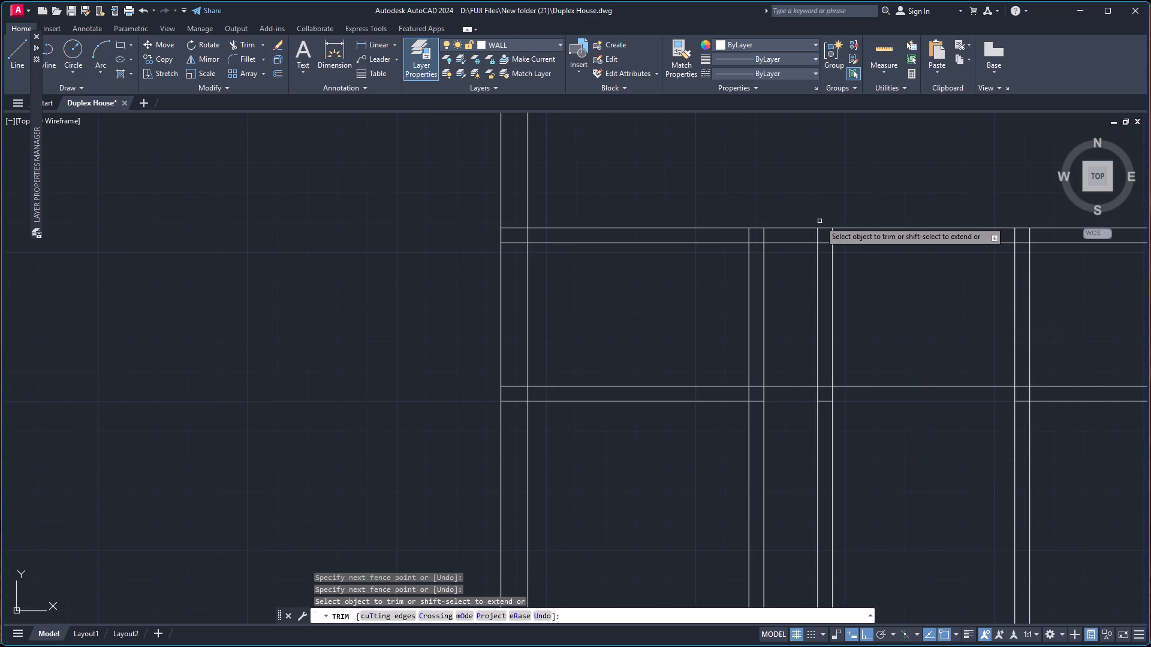
Trim the second horizontal partition between the left and middle vertical partitions, and the middle partition's lines between the second and third horizontal partitions.
left_click(776, 206)
left_click(793, 313)
left_click_drag(793, 311, 808, 314)
left_click(878, 316)
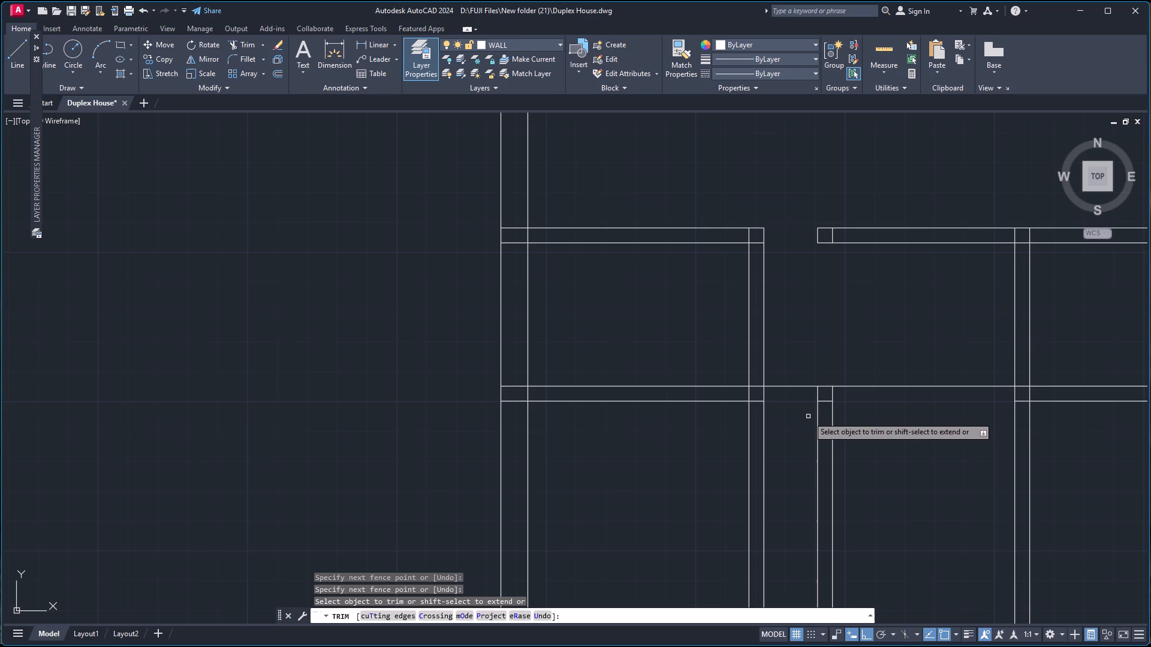
scroll(809, 416, "down", 3)
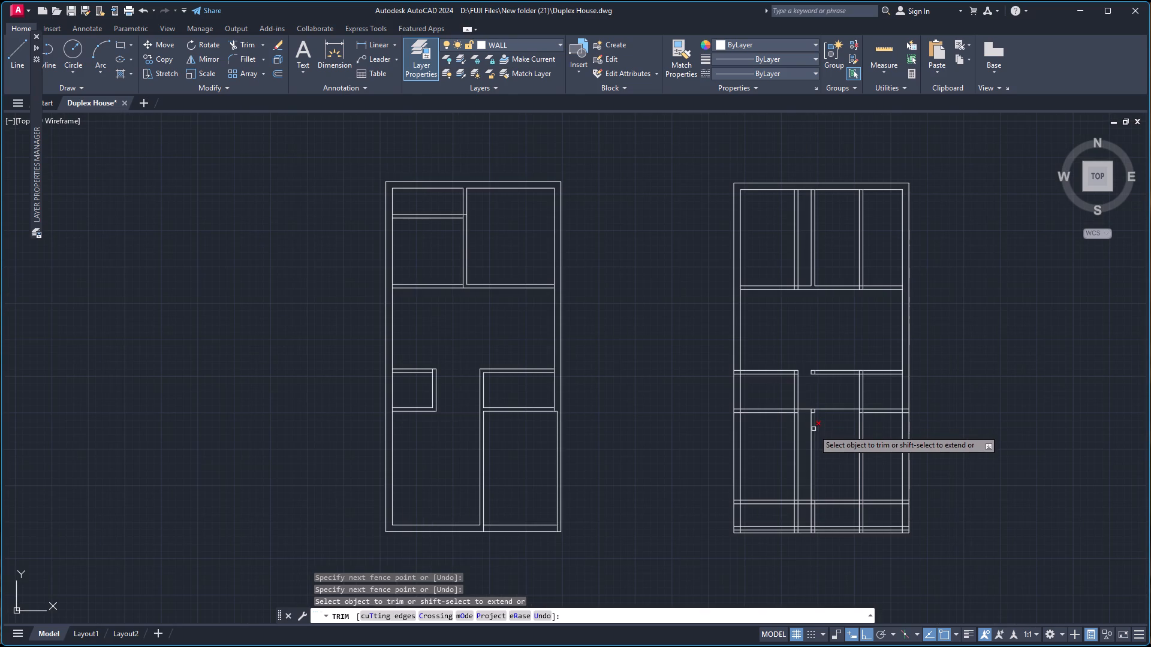
scroll(807, 453, "up", 2)
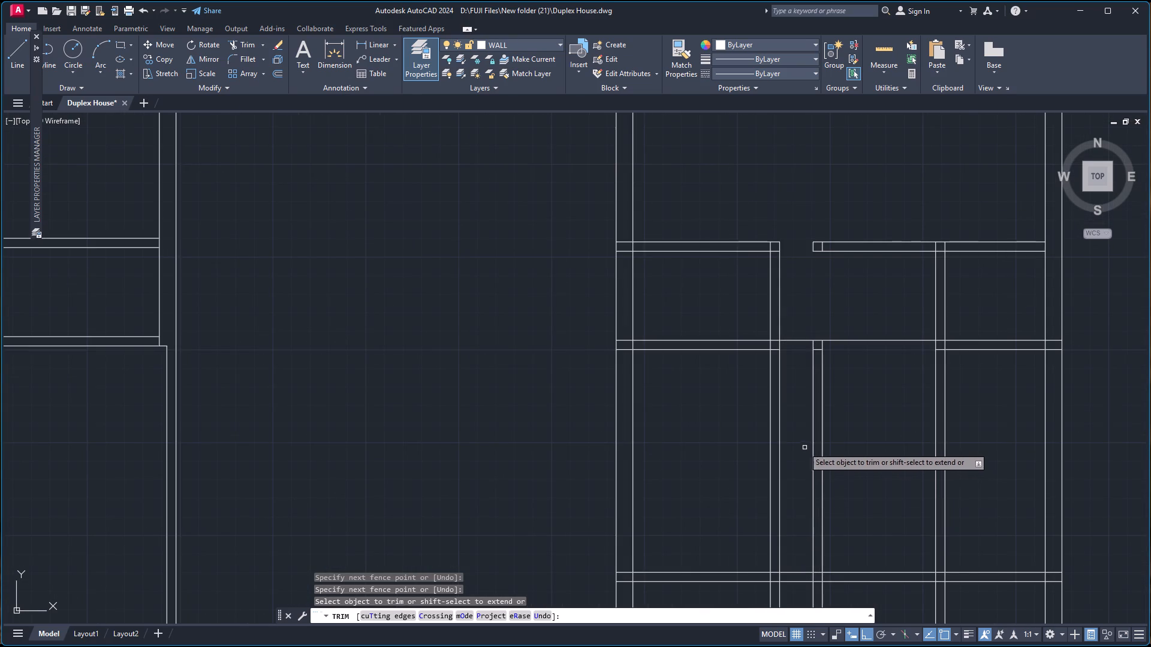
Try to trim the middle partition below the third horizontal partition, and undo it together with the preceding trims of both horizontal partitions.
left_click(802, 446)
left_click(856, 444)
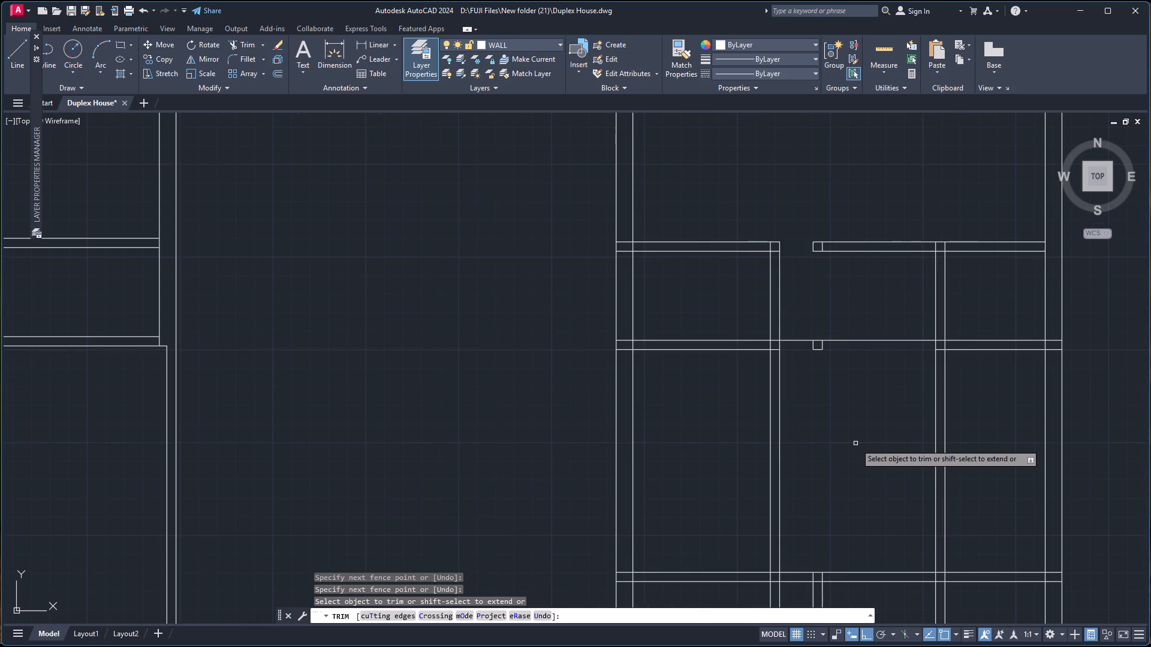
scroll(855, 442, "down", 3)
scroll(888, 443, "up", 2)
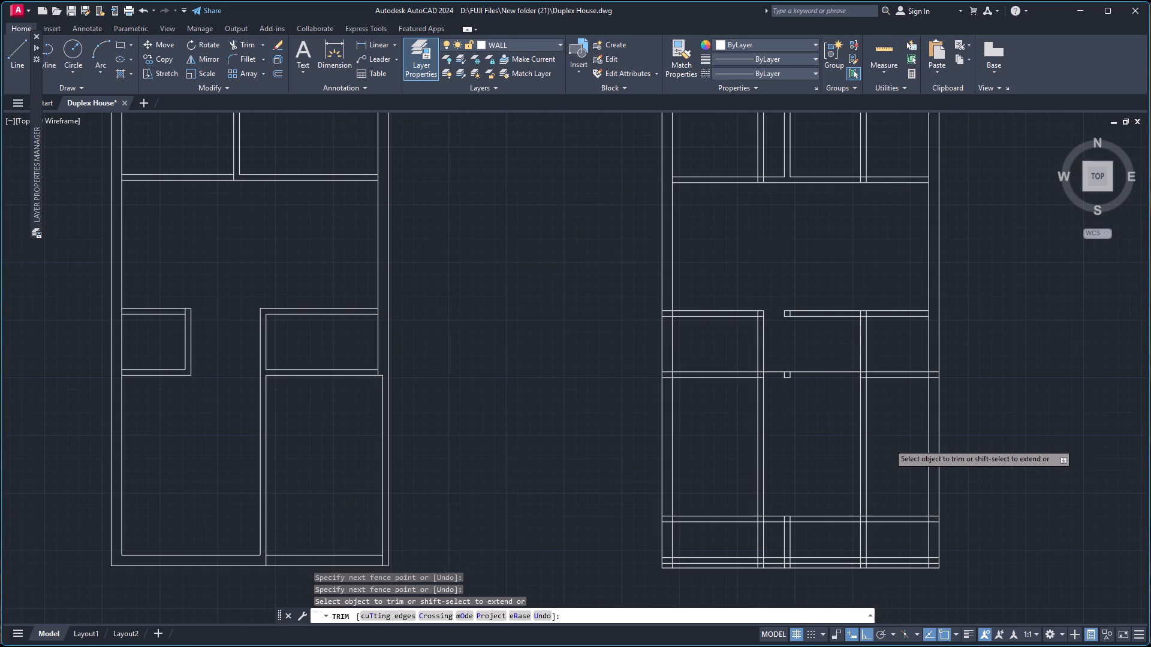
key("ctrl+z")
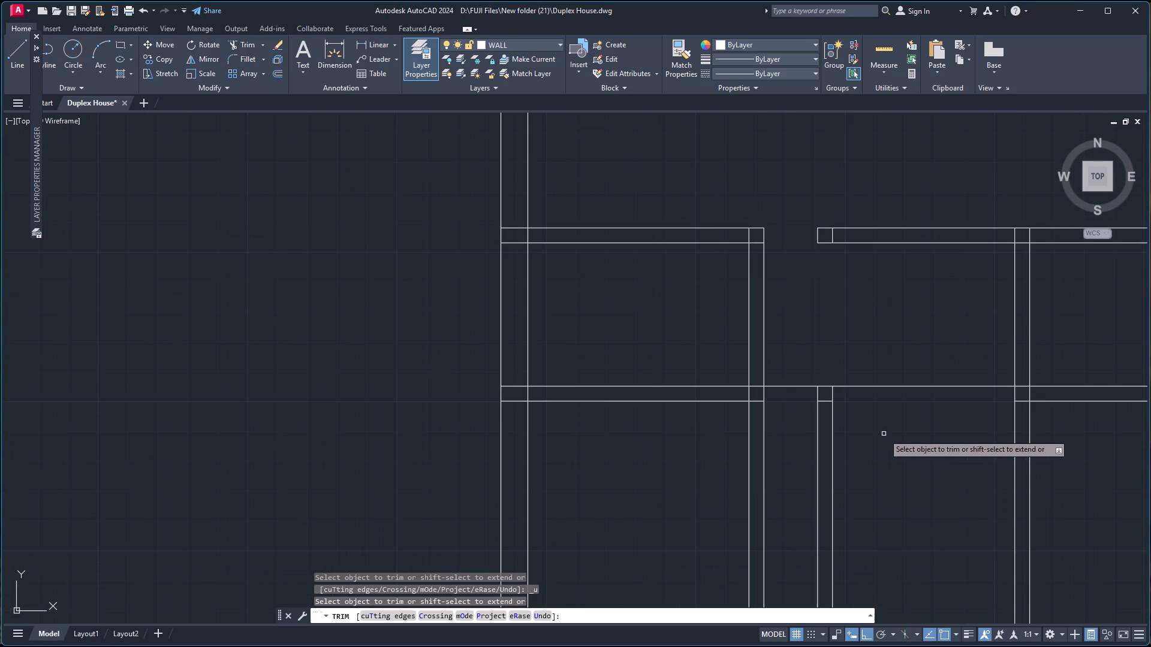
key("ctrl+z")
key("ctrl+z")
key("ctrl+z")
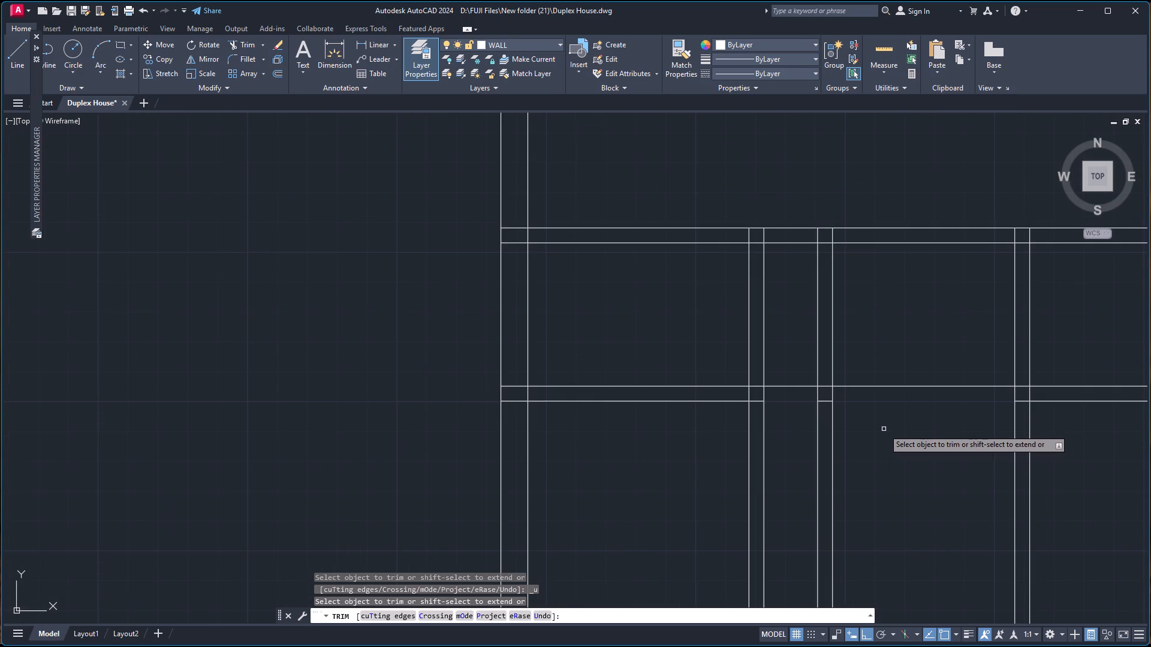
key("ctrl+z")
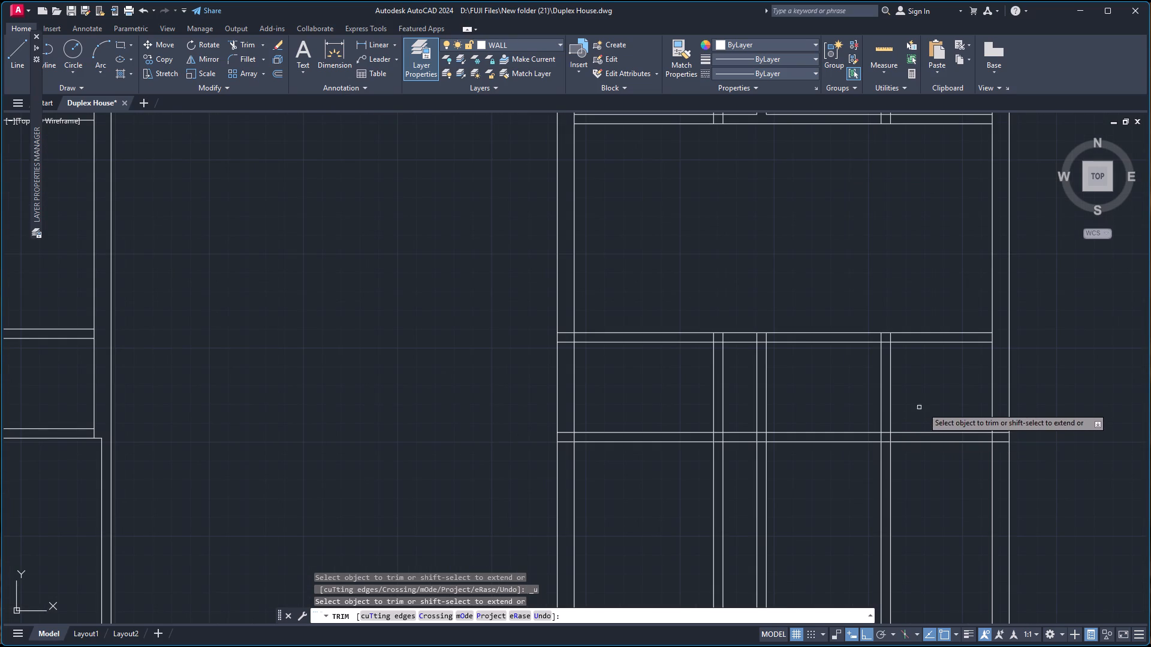
Trim the right and left vertical partitions between the third and fourth horizontal partitions in the second plan.
scroll(833, 409, "down", 1)
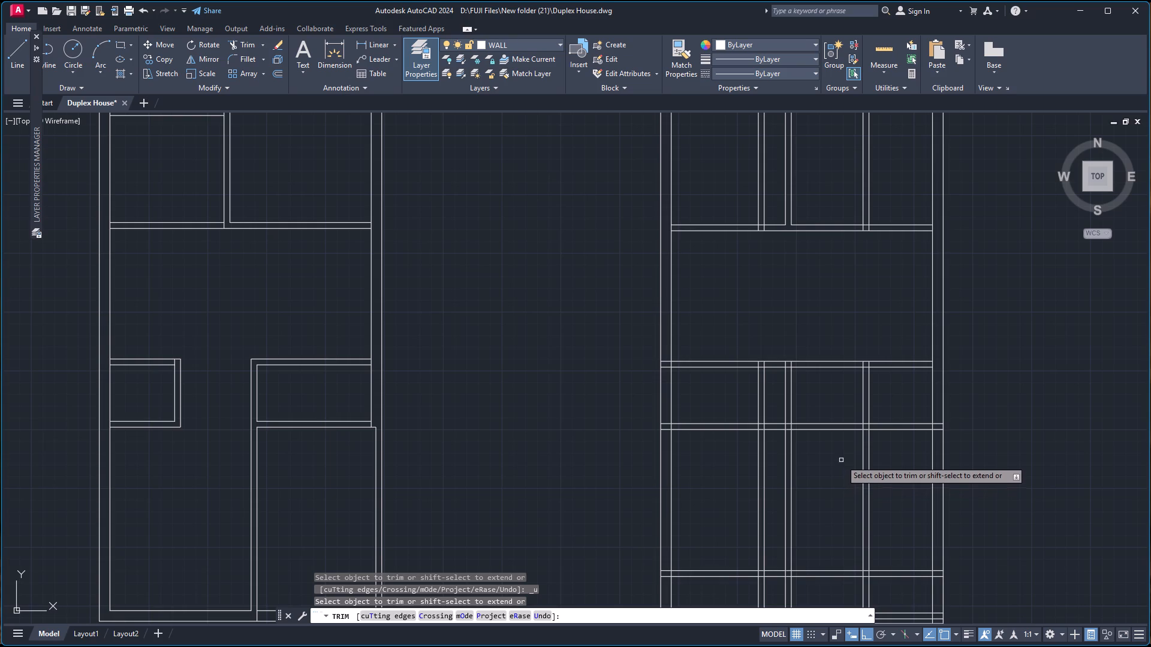
left_click(845, 480)
left_click(896, 480)
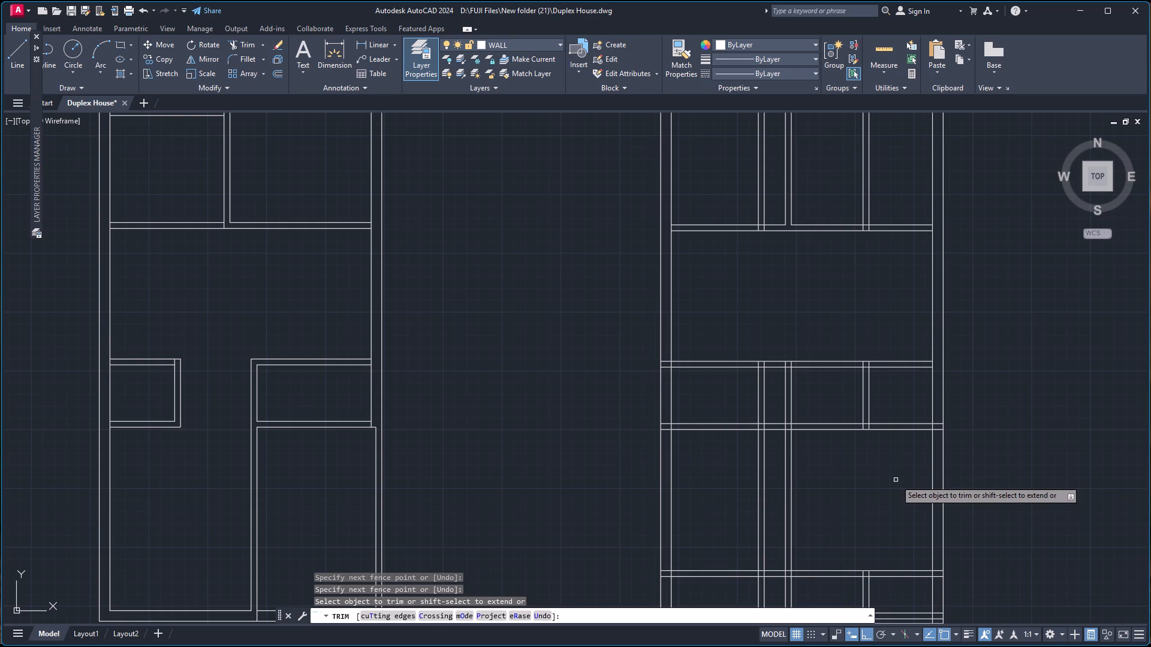
scroll(879, 519, "down", 1)
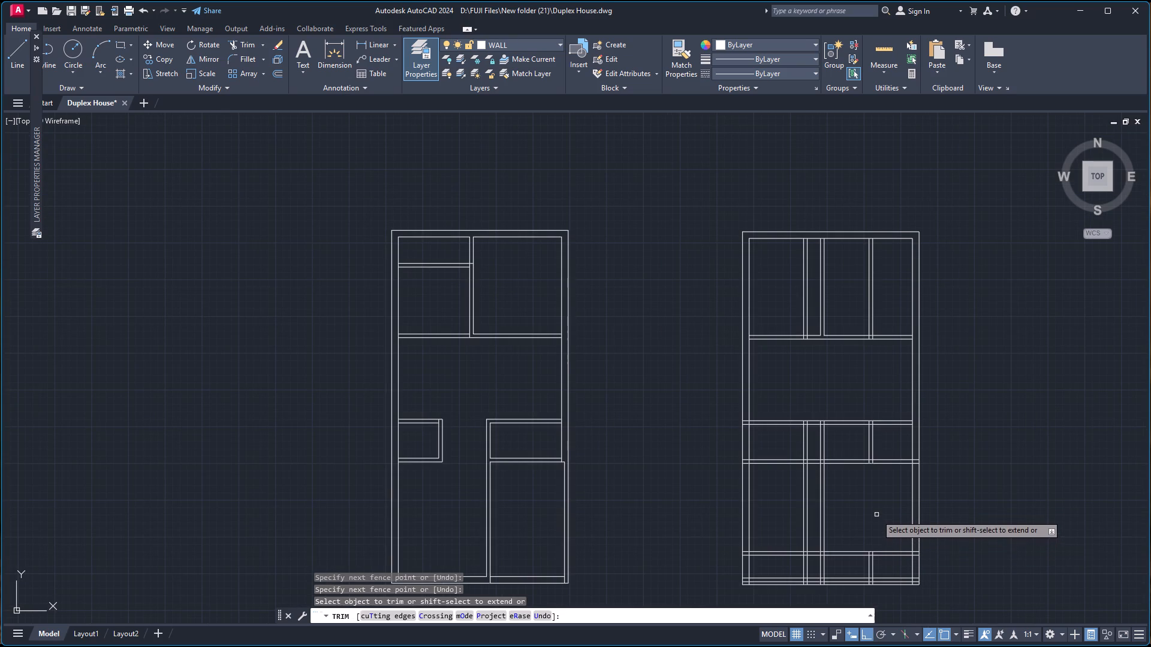
left_click(798, 507)
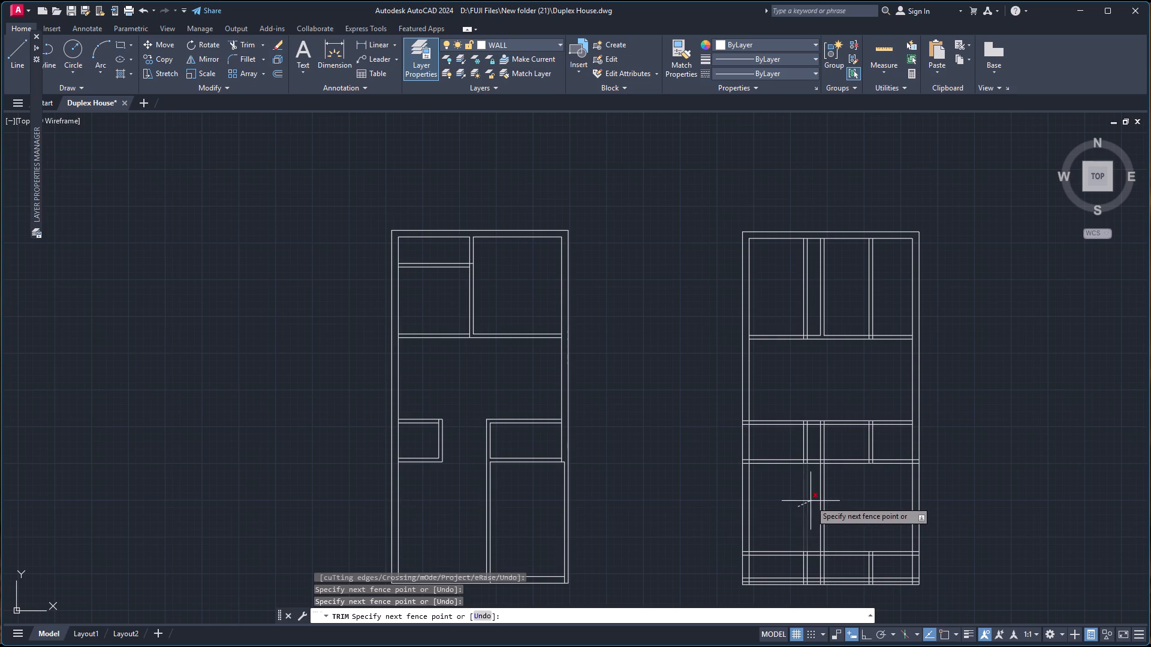
left_click(810, 501)
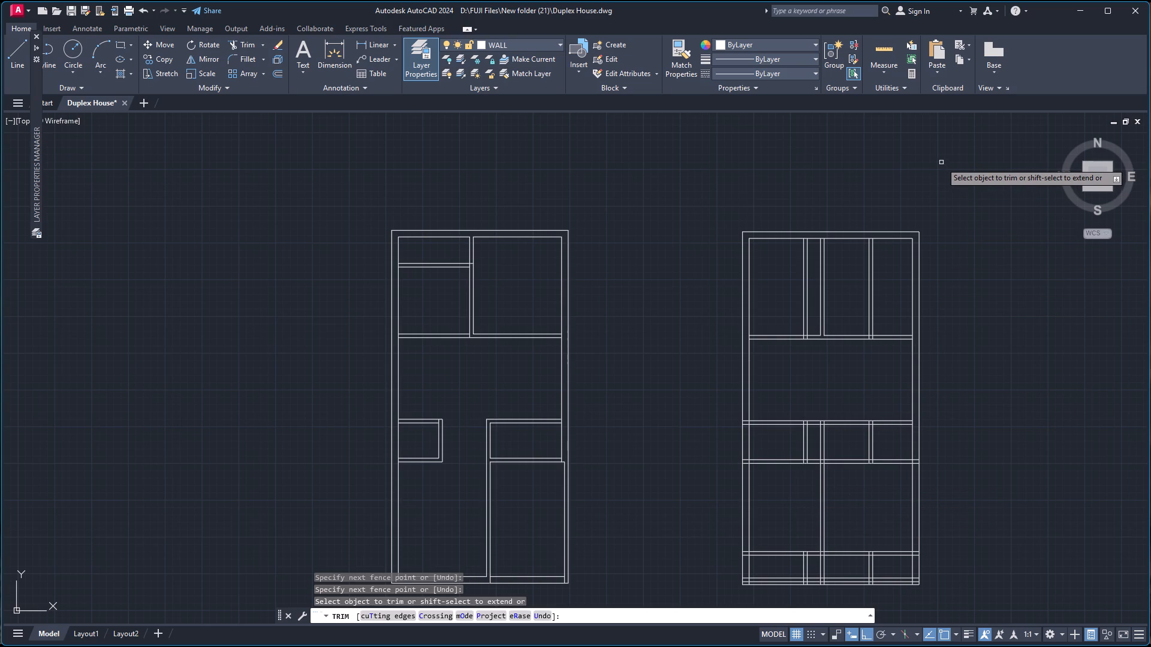
key("Escape")
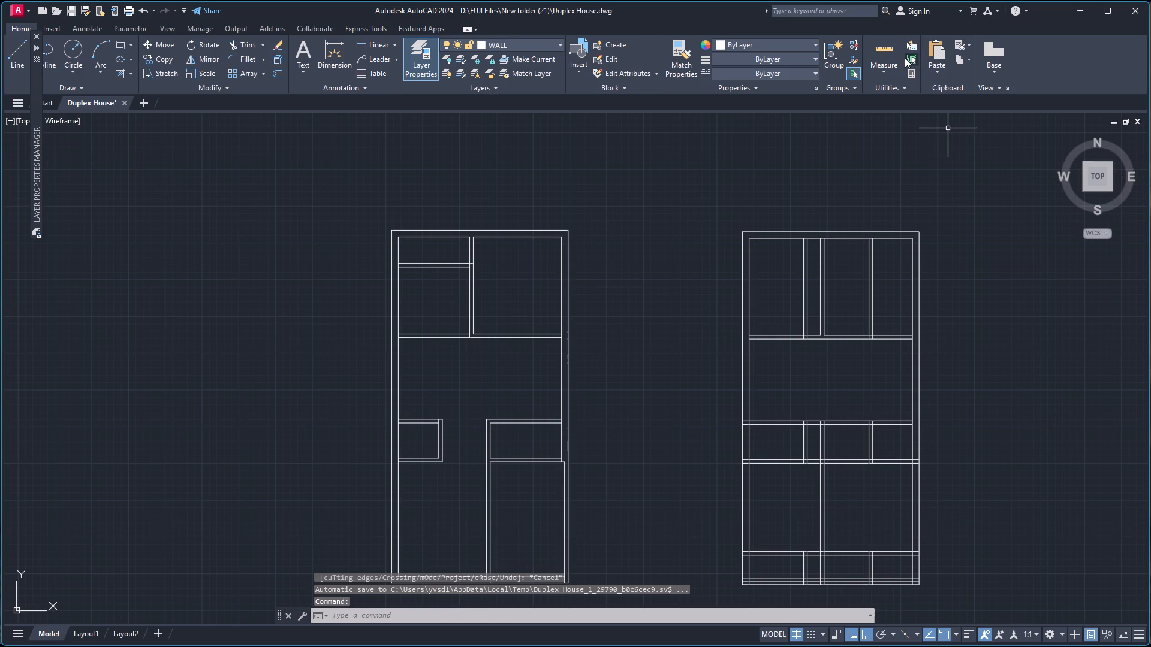
Measure the space between the left exterior wall and the middle partition, below the third horizontal partition.
left_click(887, 54)
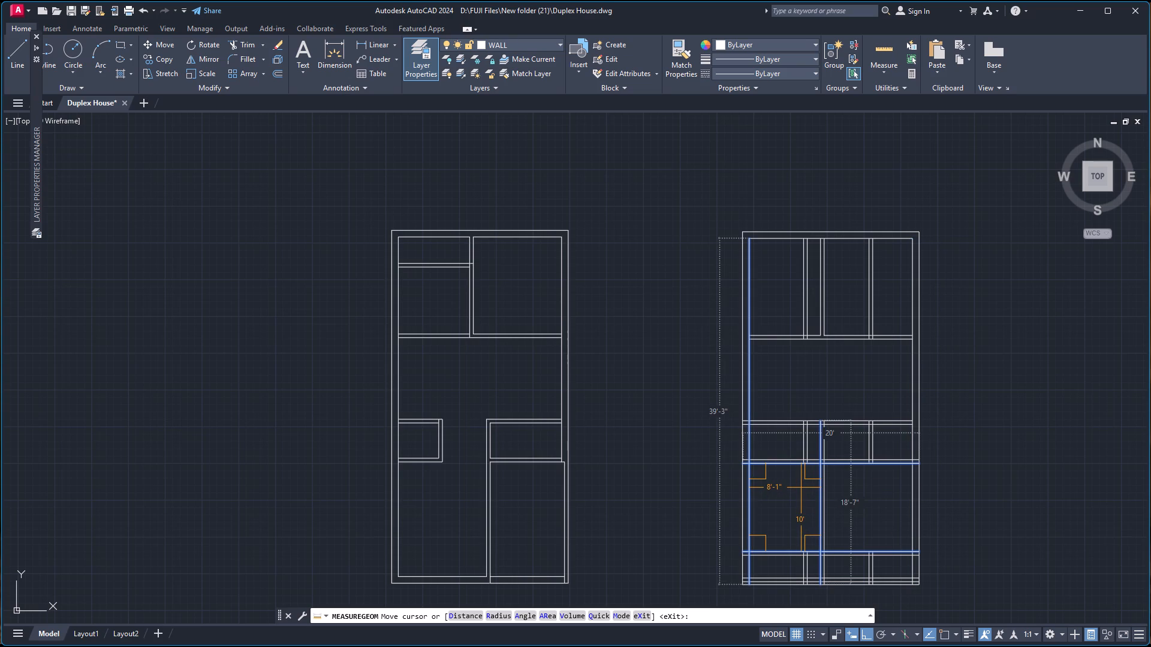
key("Escape")
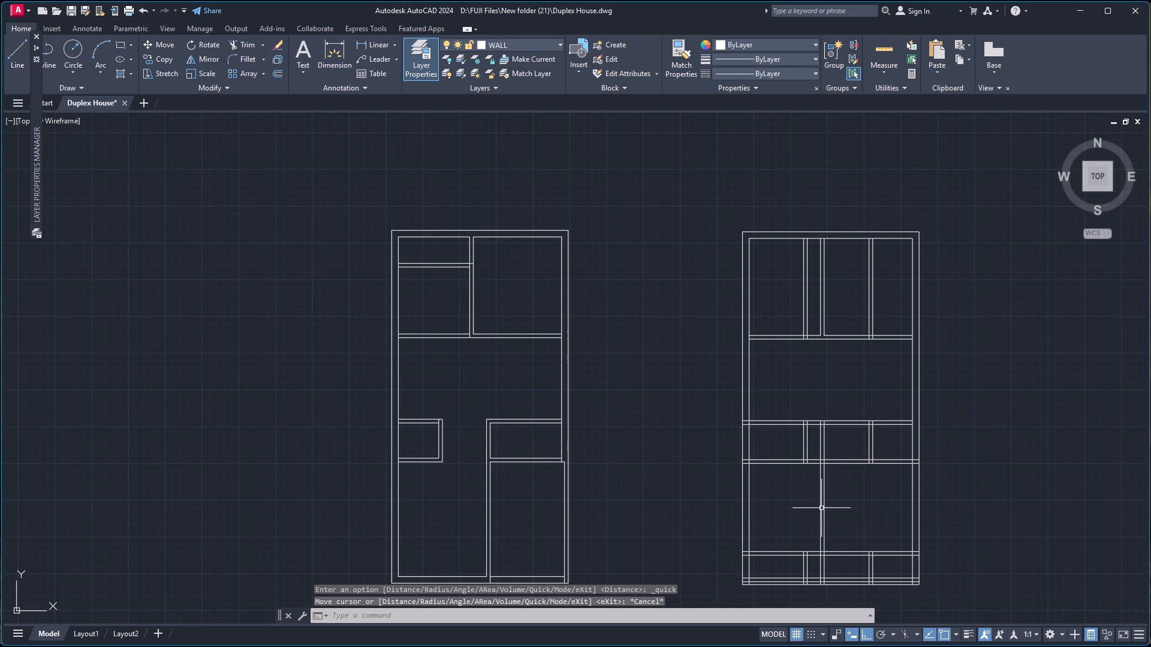
Erase both lines of the middle vertical partition in the lower half of the second plan.
left_click(811, 511)
left_click(833, 505)
left_click(847, 503)
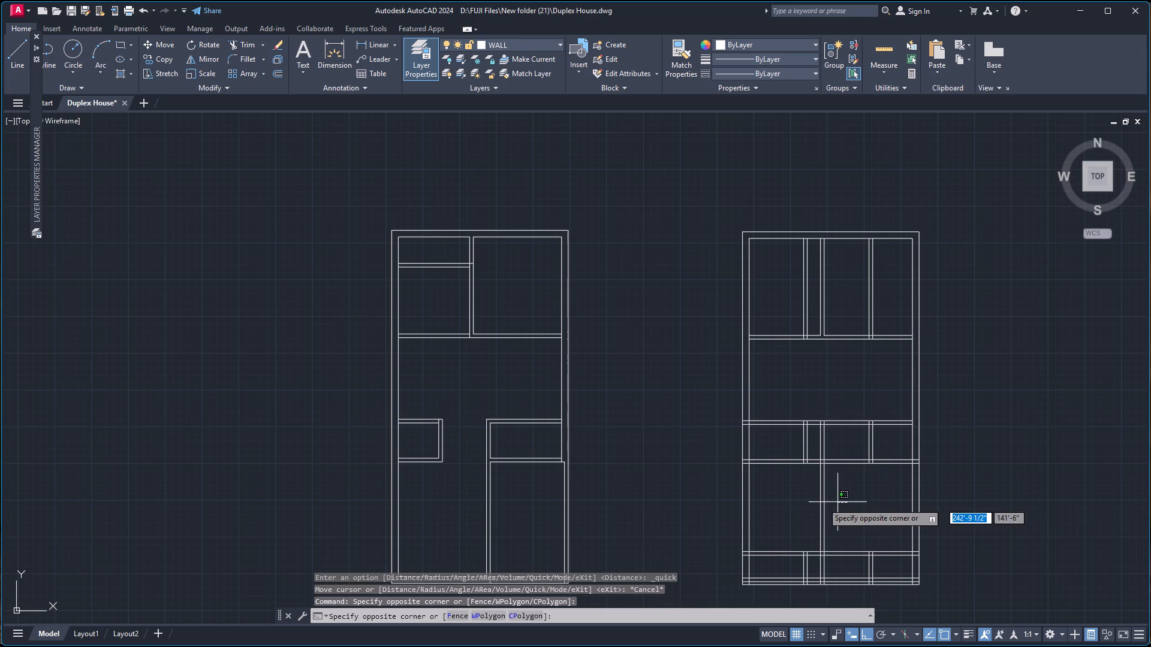
left_click(793, 507)
key("Delete")
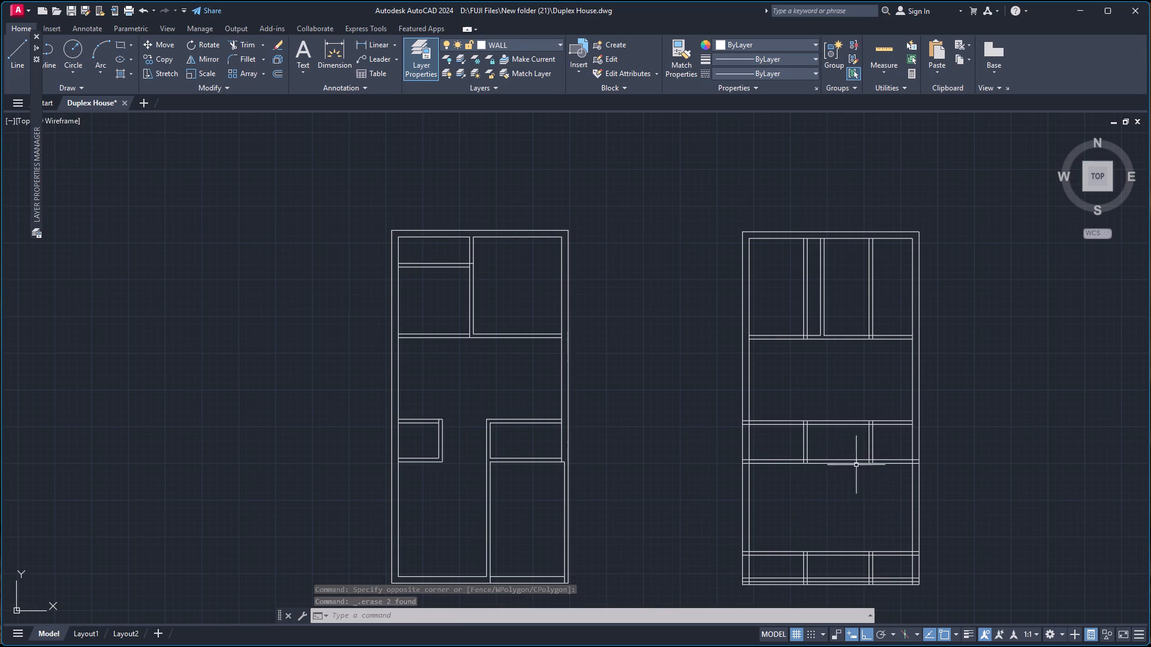
Trim the overlaps where the second horizontal partition meets the left vertical partition and the left exterior wall.
scroll(863, 433, "up", 4)
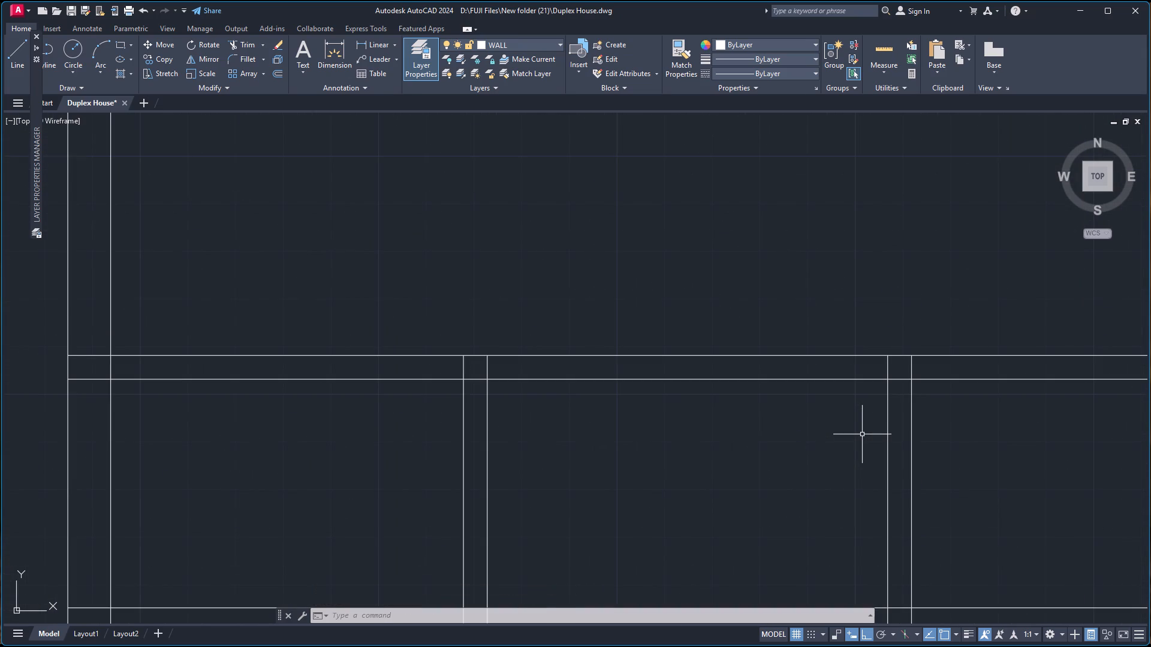
key("t")
key("r")
key("Return")
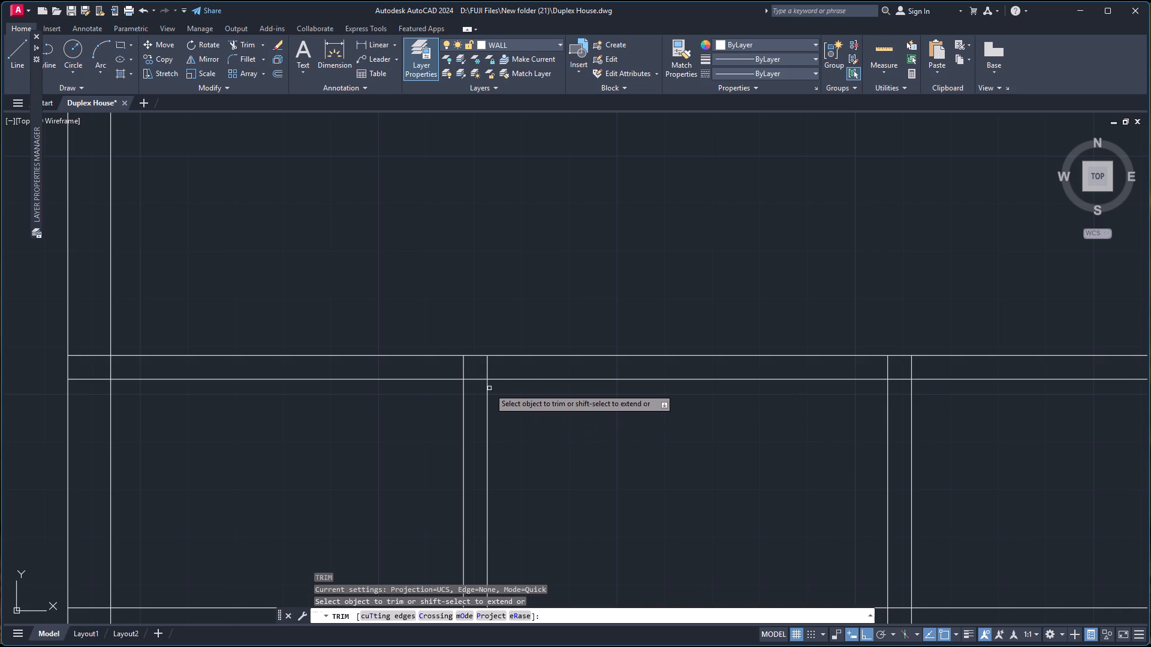
left_click(450, 364)
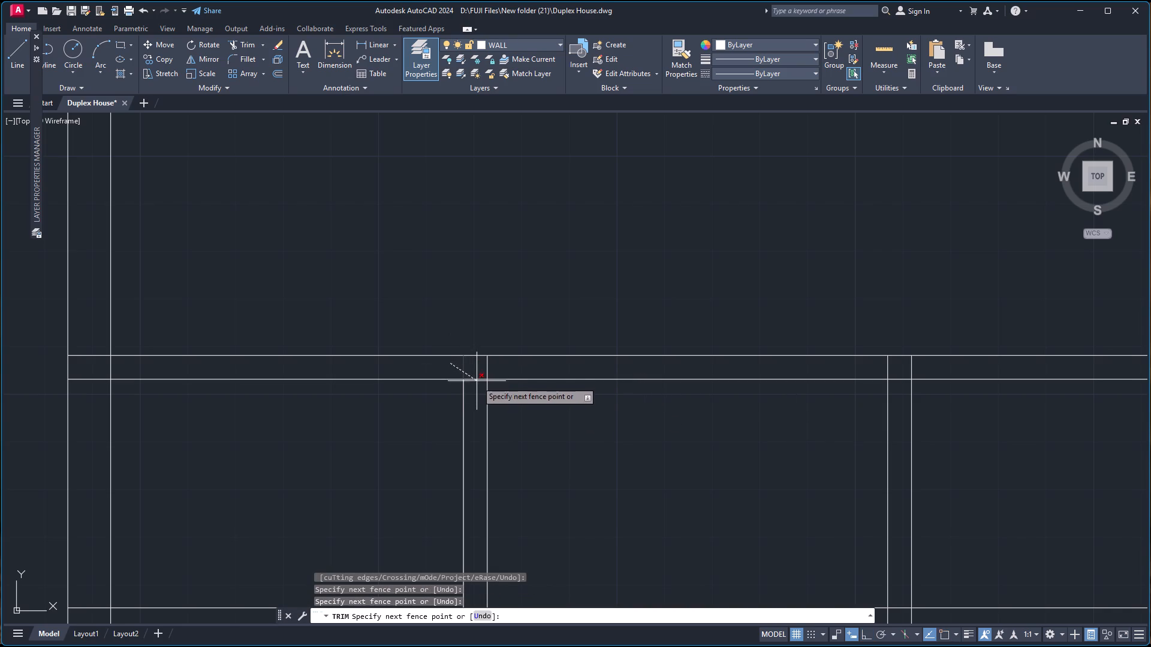
left_click(477, 385)
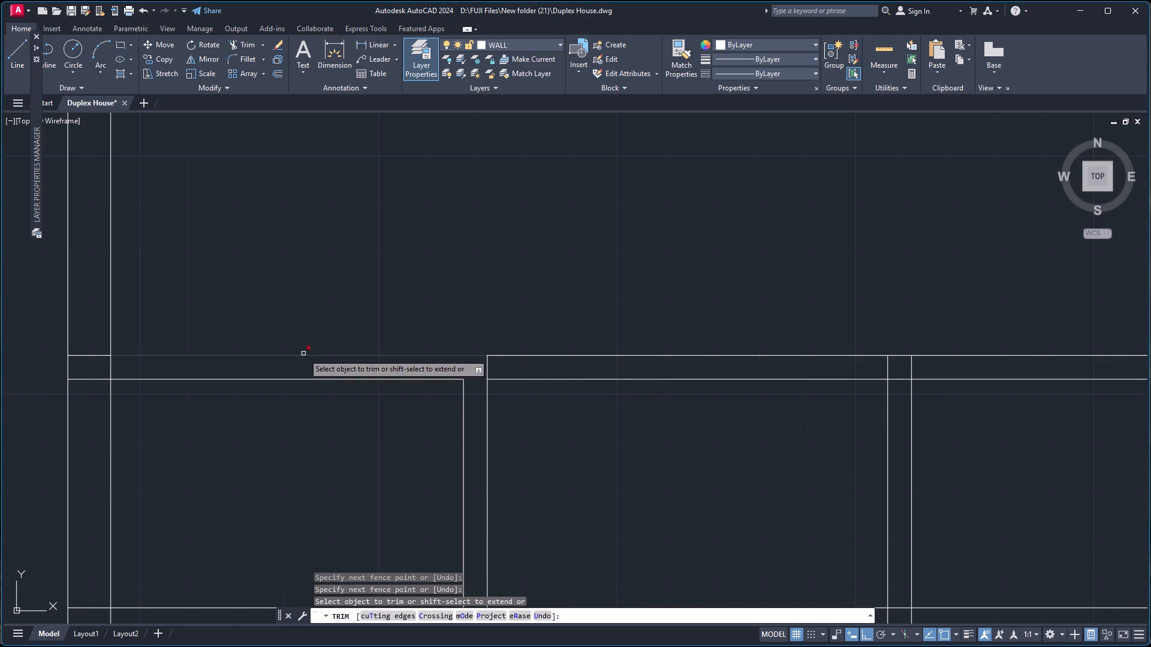
left_click(86, 344)
left_click(82, 400)
scroll(92, 392, "down", 2)
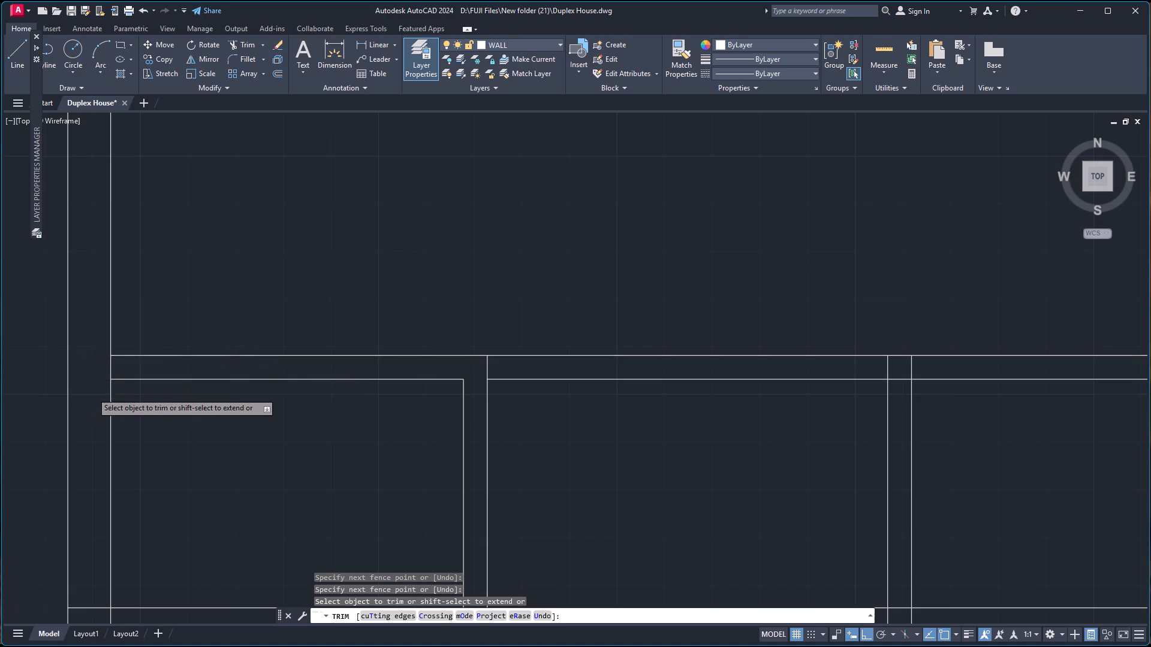
Trim the overlaps where the third horizontal partition meets the left exterior wall and the left vertical partition.
scroll(94, 391, "down", 2)
scroll(111, 410, "up", 2)
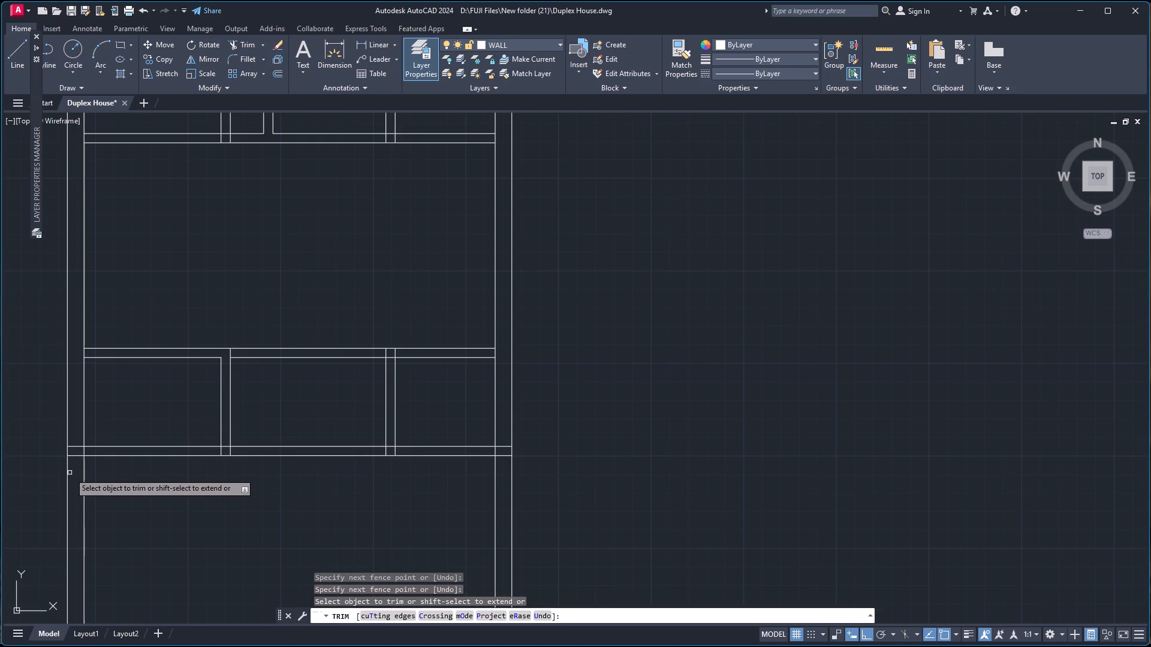
scroll(73, 464, "up", 2)
left_click(80, 405)
left_click(80, 468)
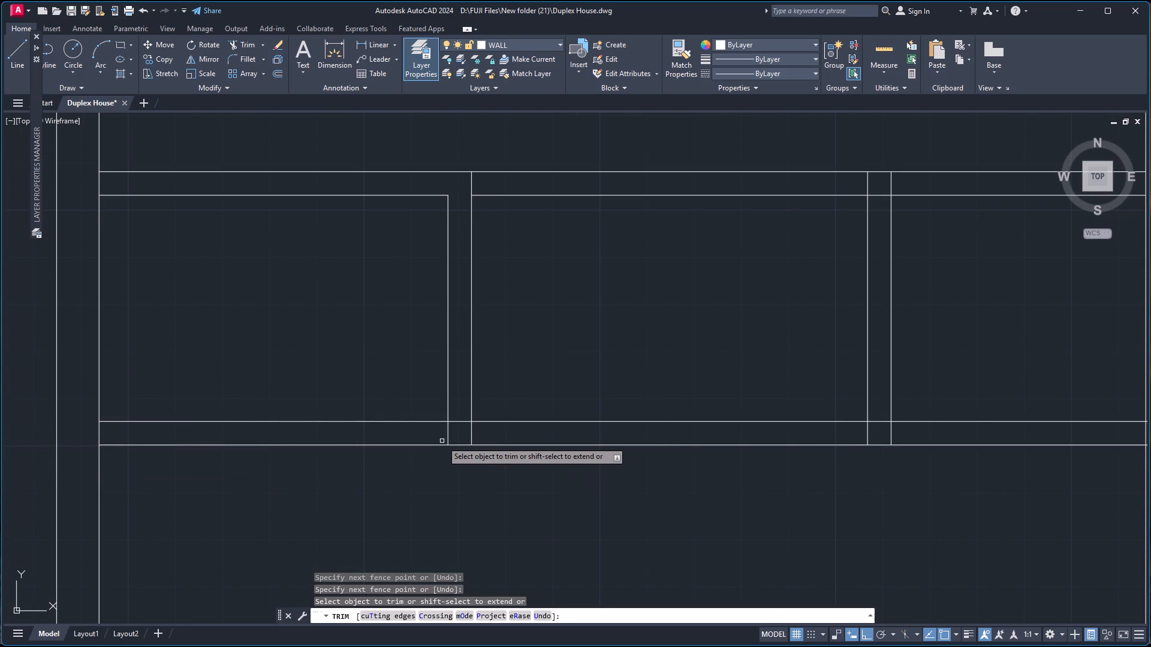
left_click(427, 436)
left_click(480, 434)
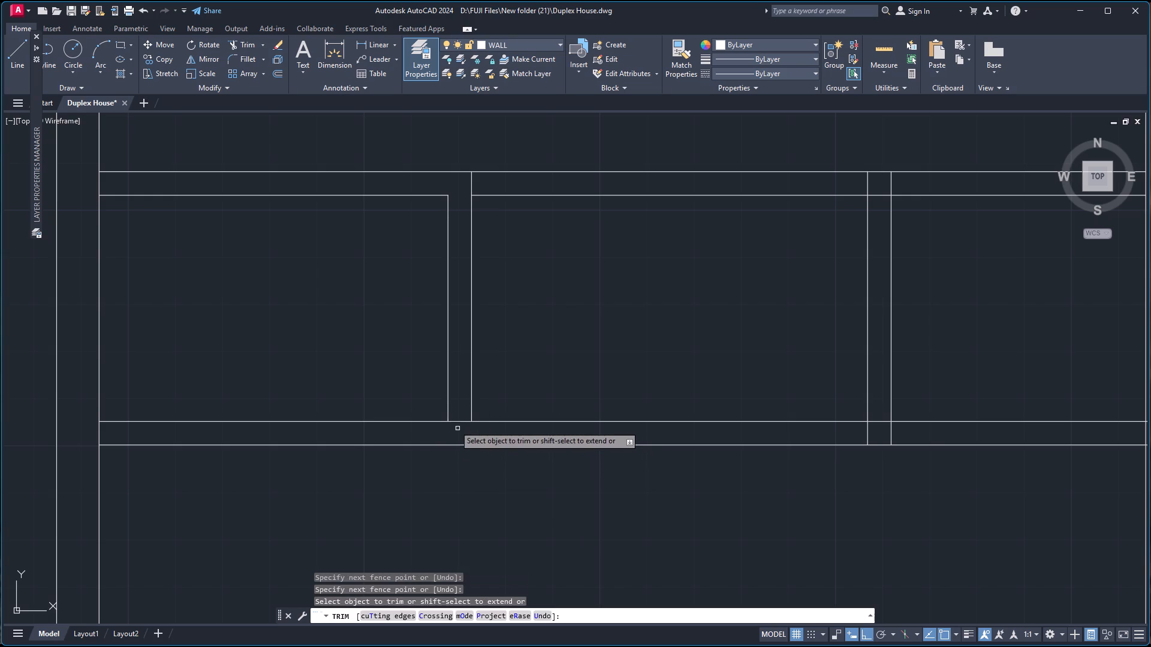
left_click(456, 422)
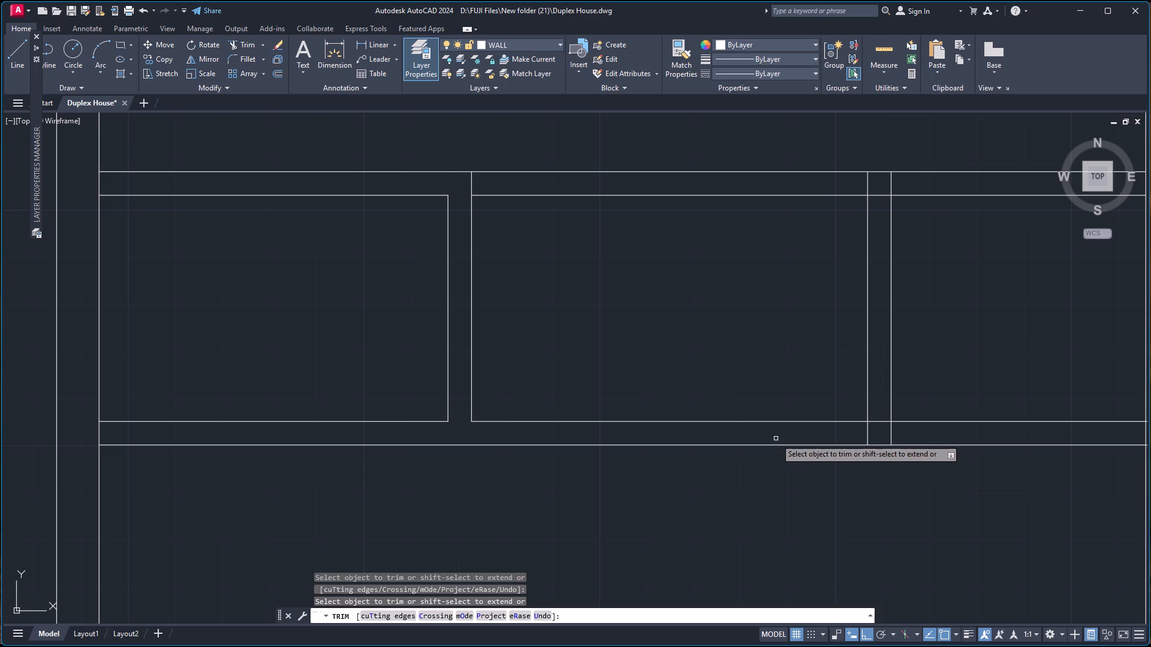
Draw a short vertical line across the third horizontal partition just east of the left vertical partition.
key("Escape")
key("l")
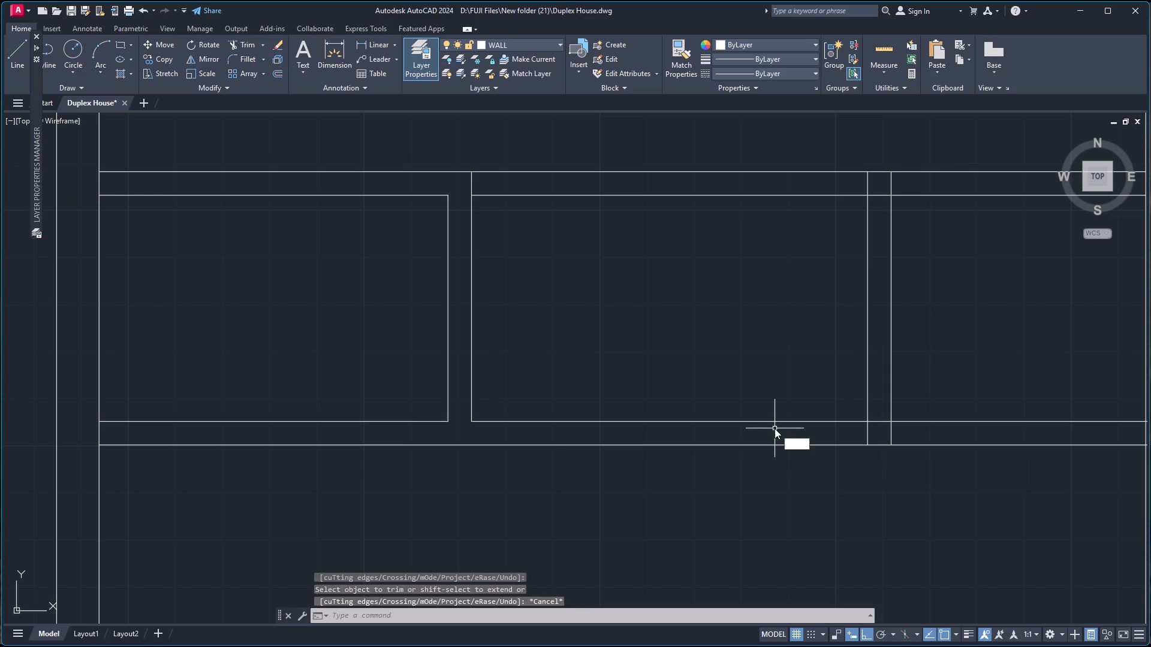
key("Return")
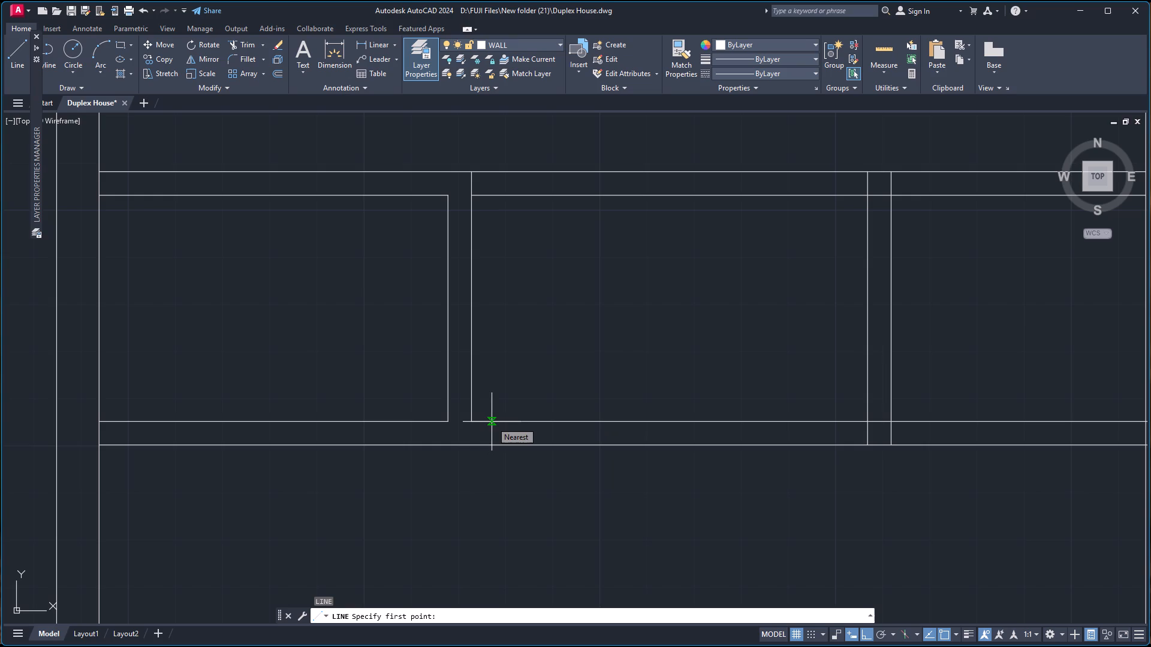
left_click(492, 422)
left_click(490, 443)
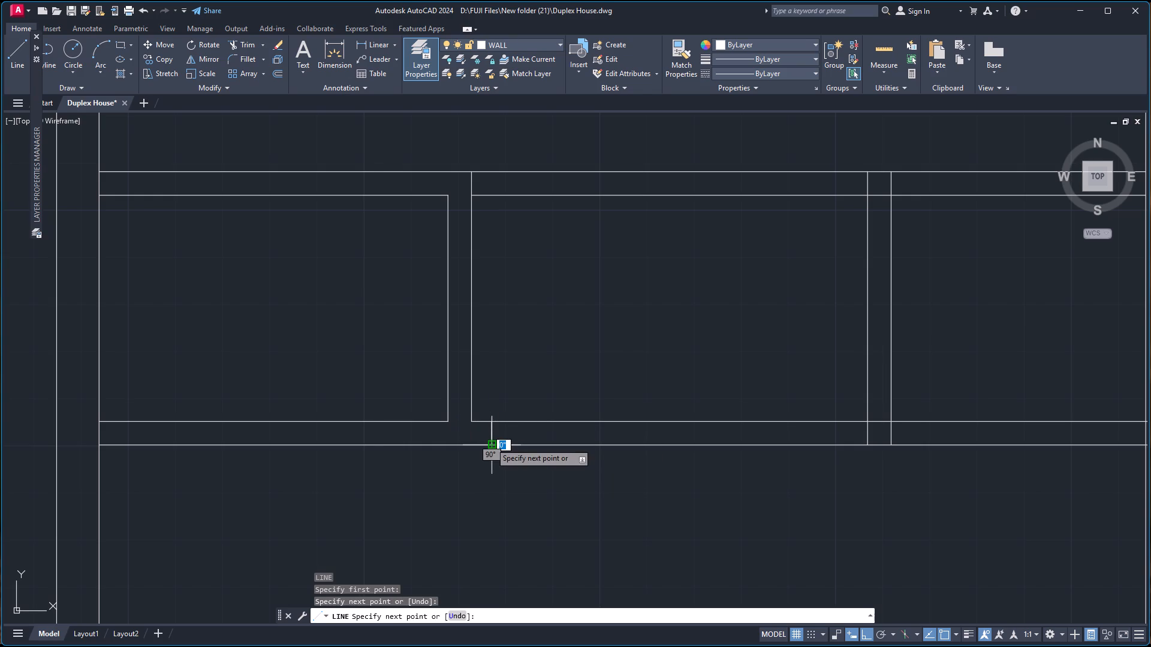
key("space")
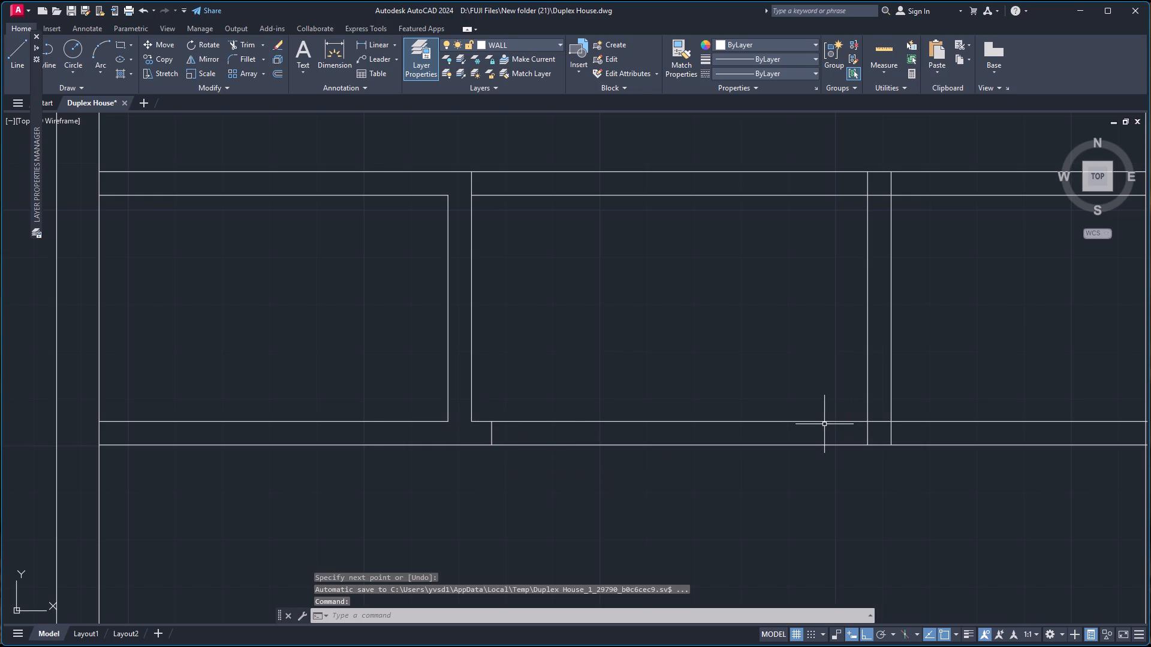
Trim the third horizontal partition's lower line between the short closing line and the right vertical partition.
type("TR")
key("Return")
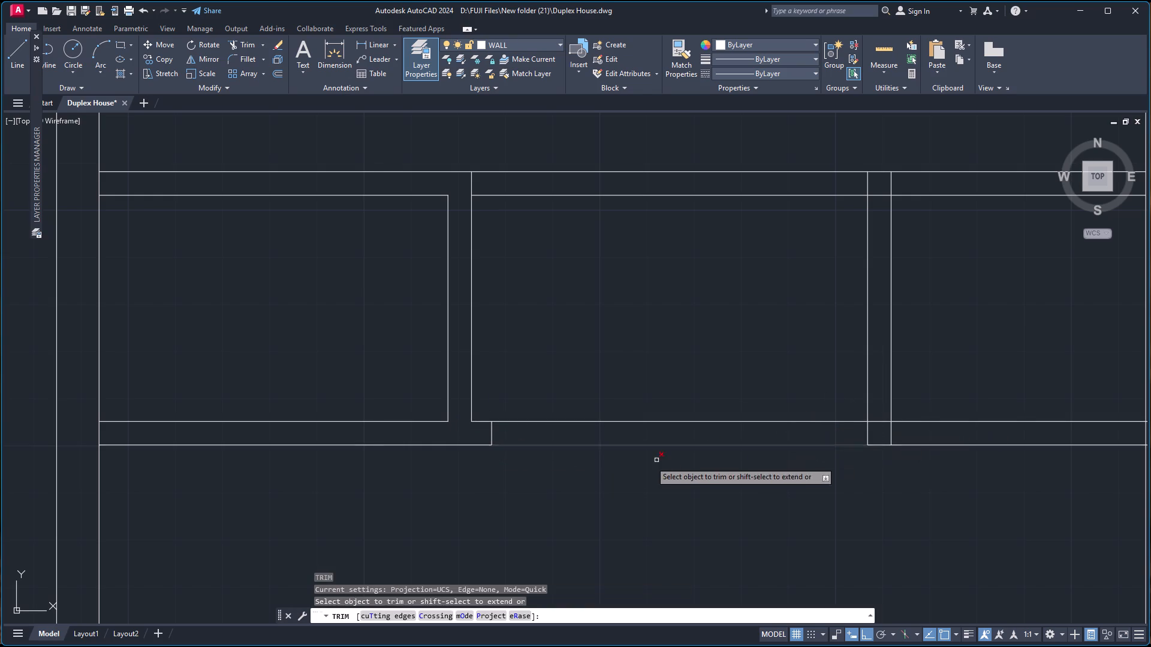
left_click(666, 442)
left_click(666, 449)
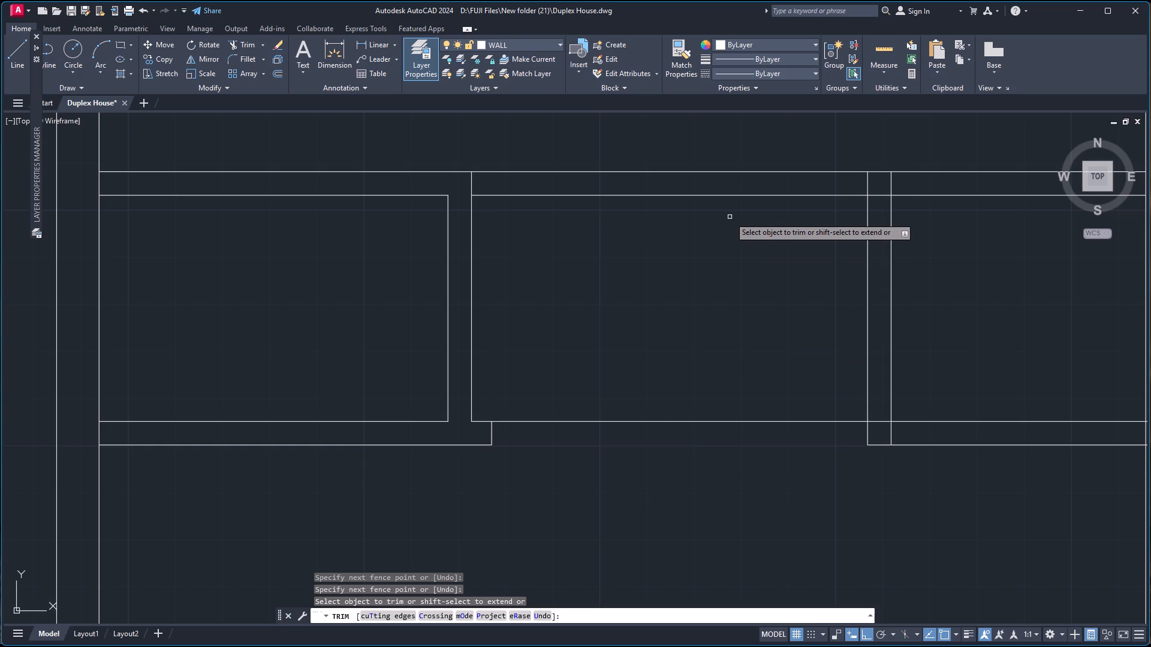
key("space")
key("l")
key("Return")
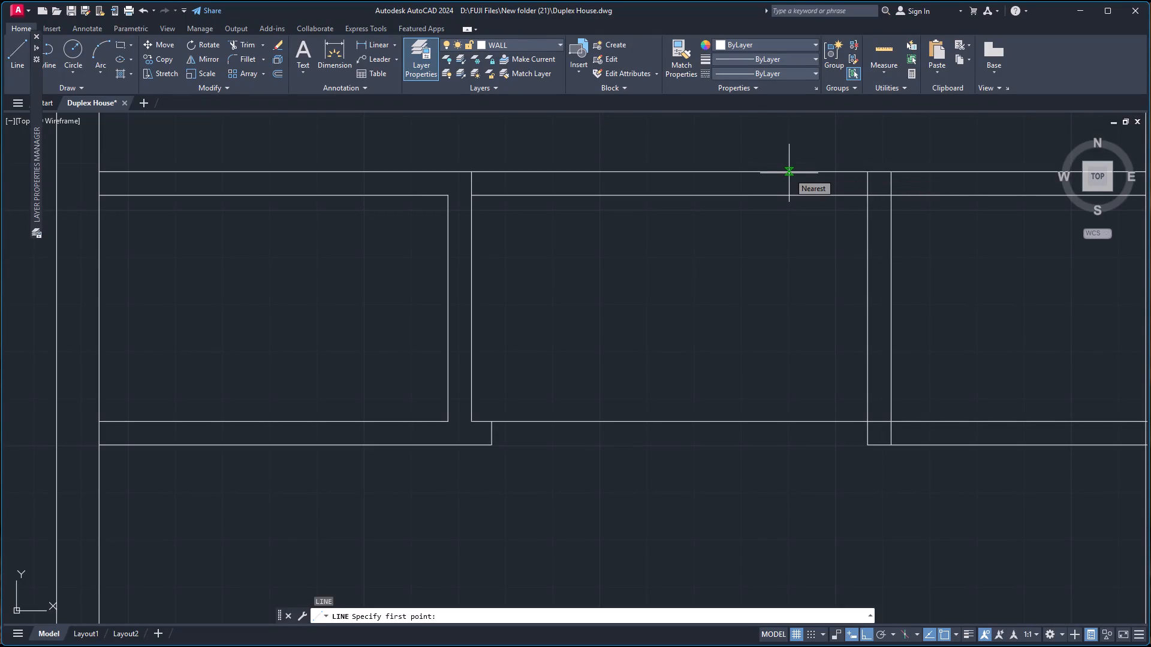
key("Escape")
Draw a short closing line across the second horizontal partition, 6' west of the right exterior wall's inner face.
scroll(806, 177, "down", 3)
scroll(908, 193, "up", 1)
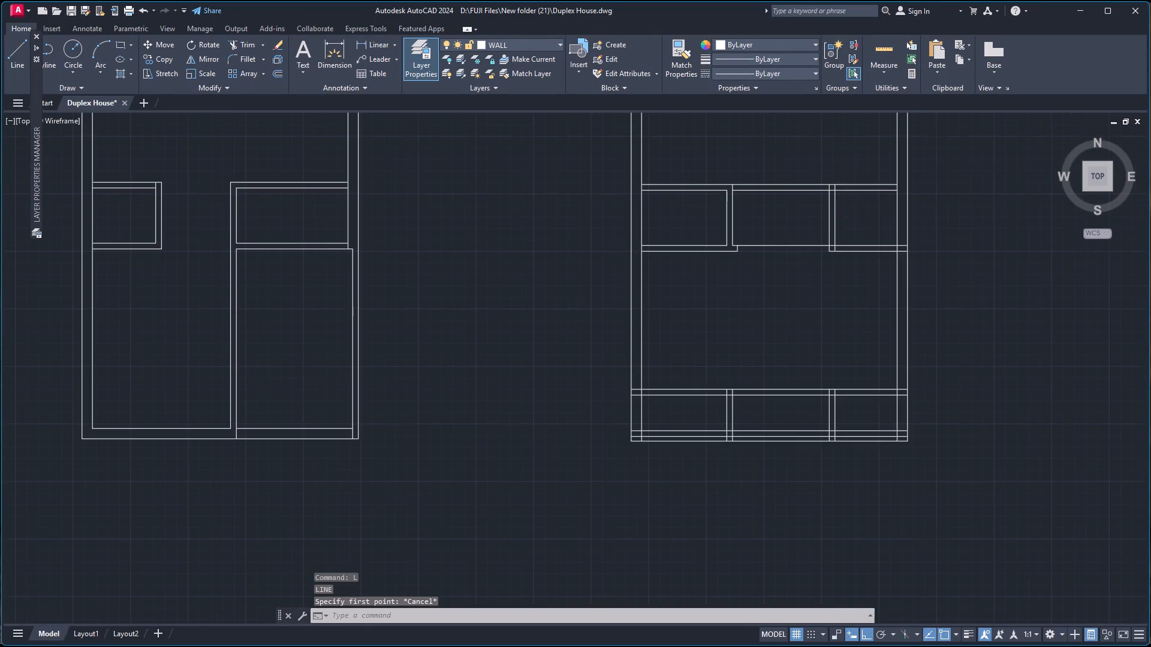
scroll(909, 191, "up", 1)
left_click(879, 173)
key("l")
key("Return")
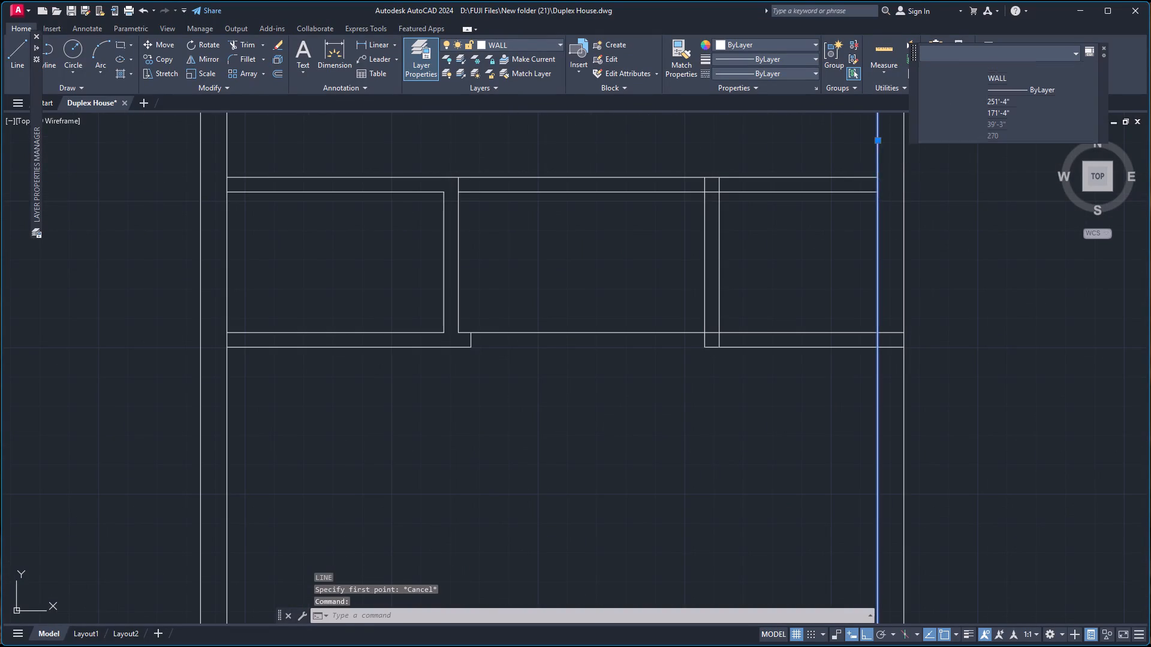
type("TL")
key("Return")
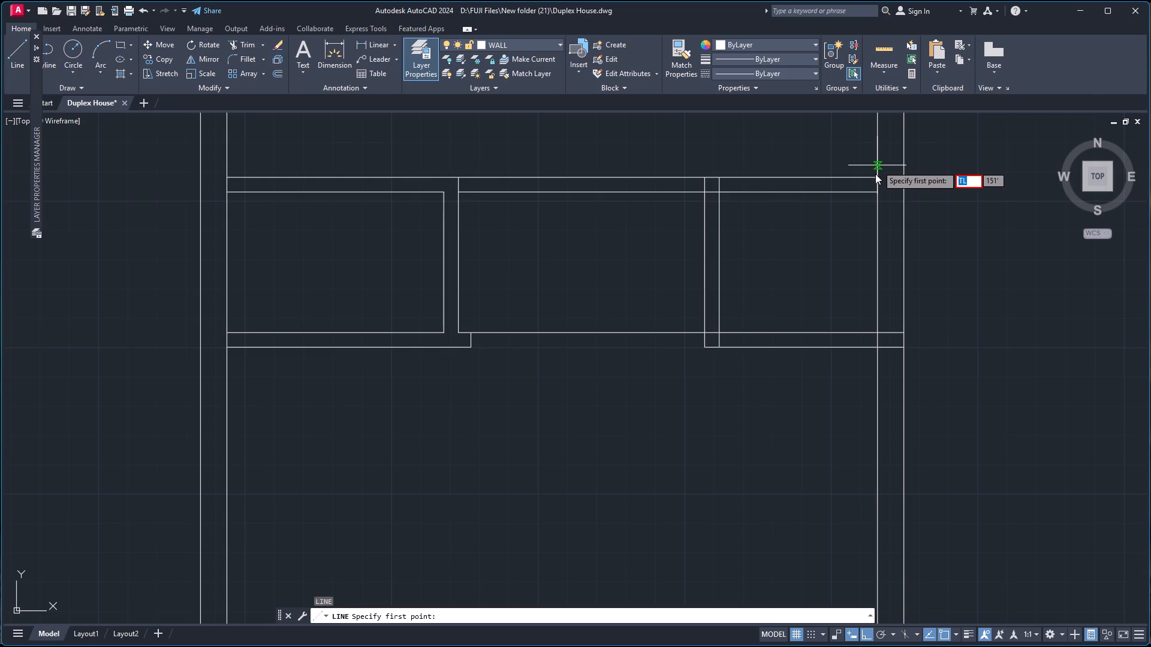
key("BackSpace")
key("t")
key("k")
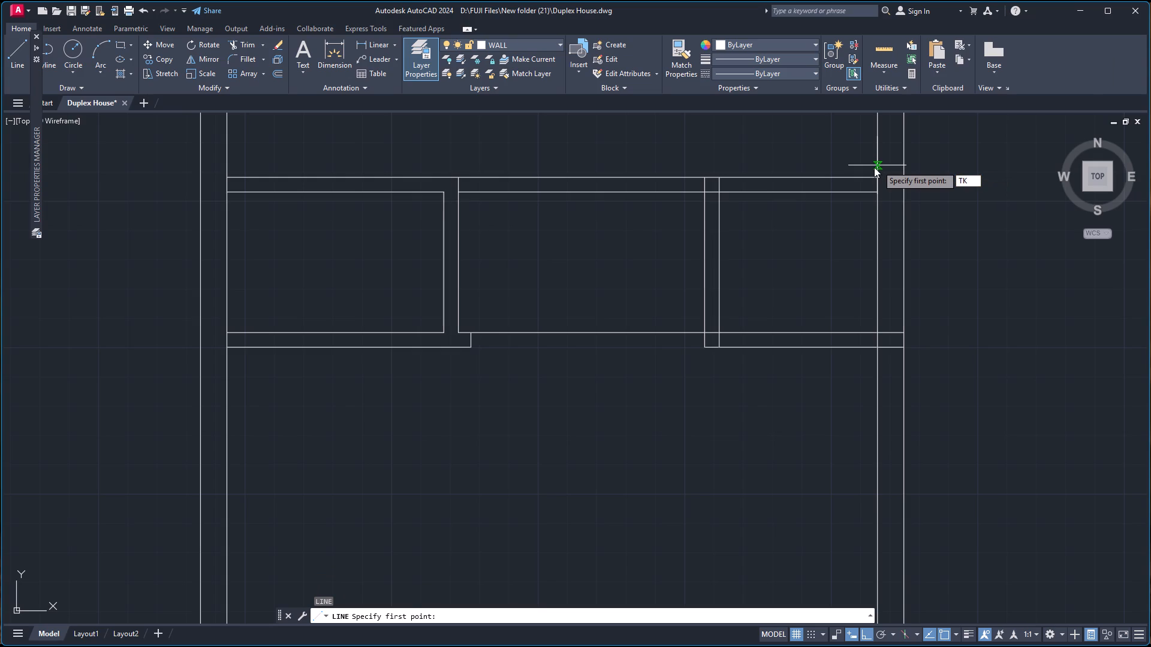
key("Return")
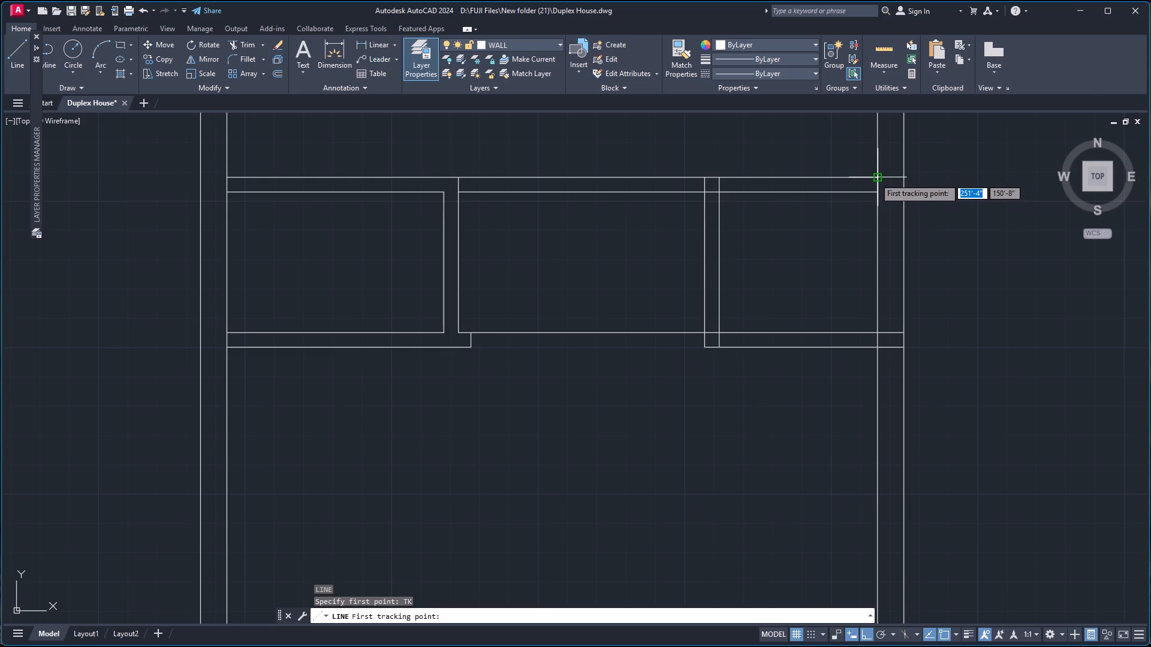
left_click(875, 178)
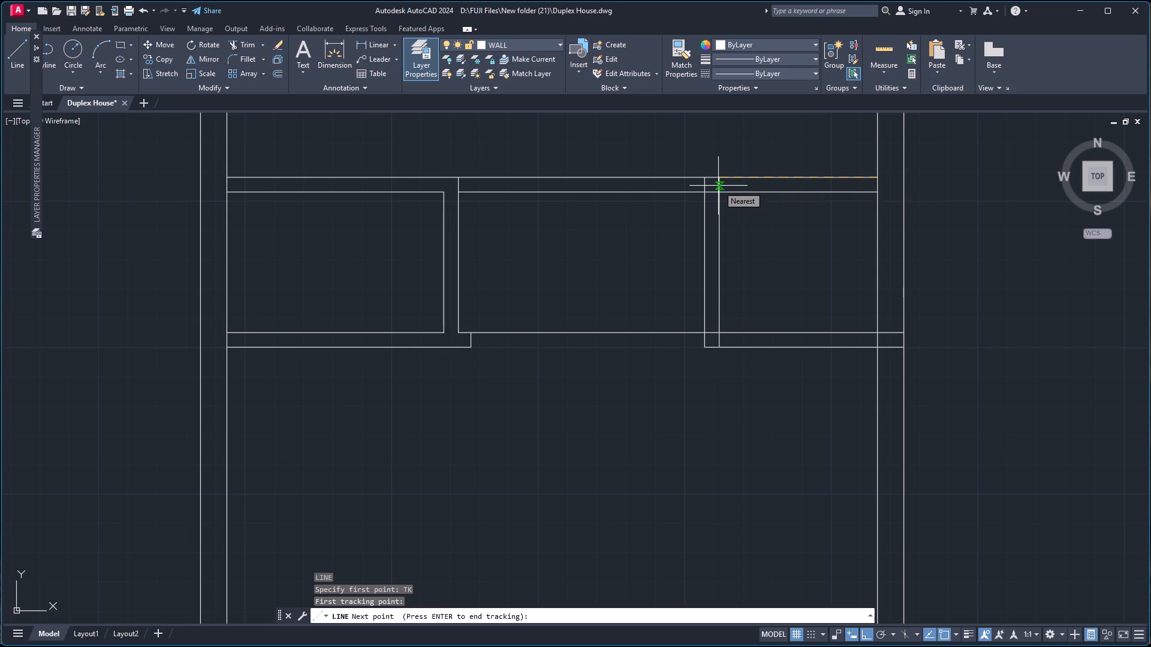
key("6")
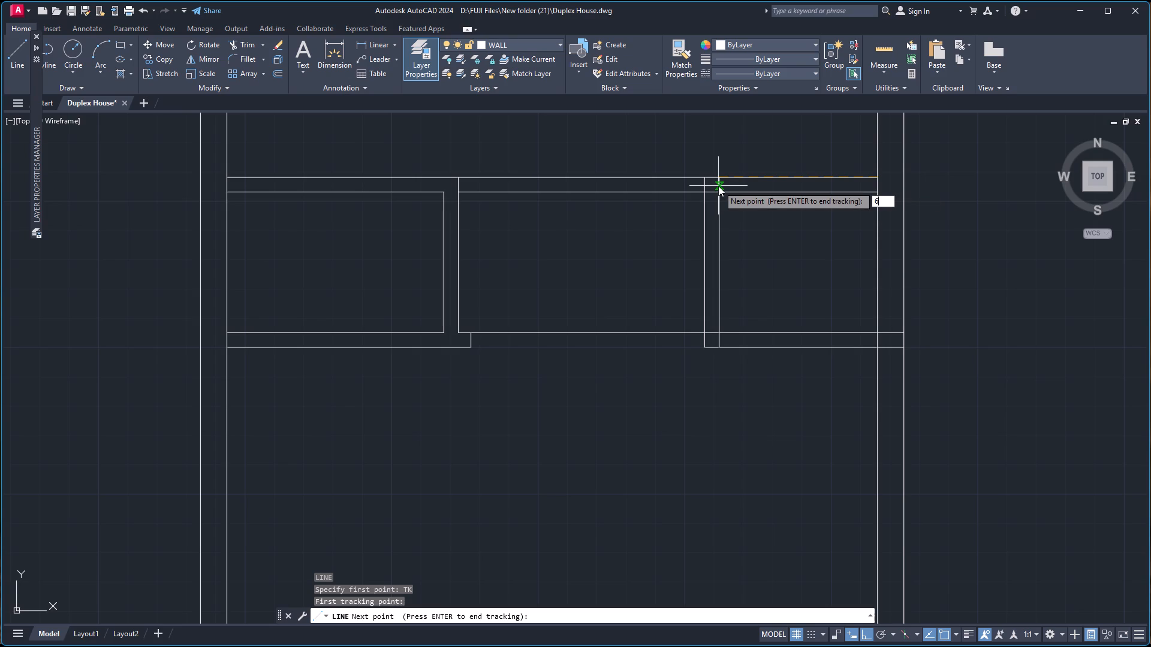
key("apostrophe")
key("Return")
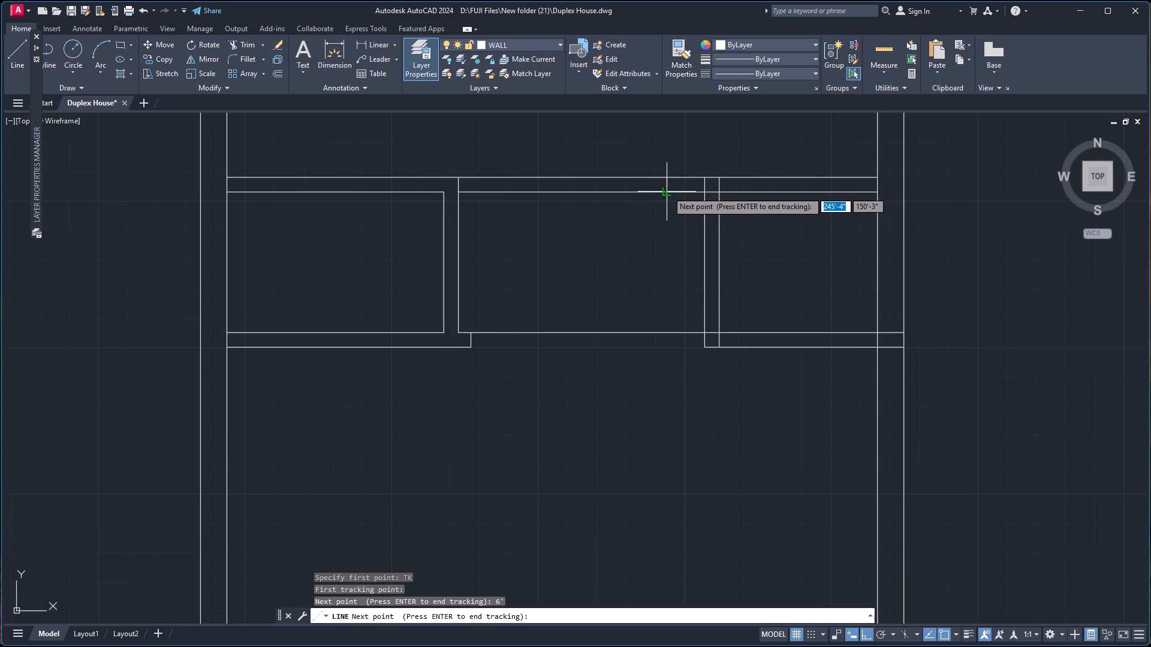
key("Return")
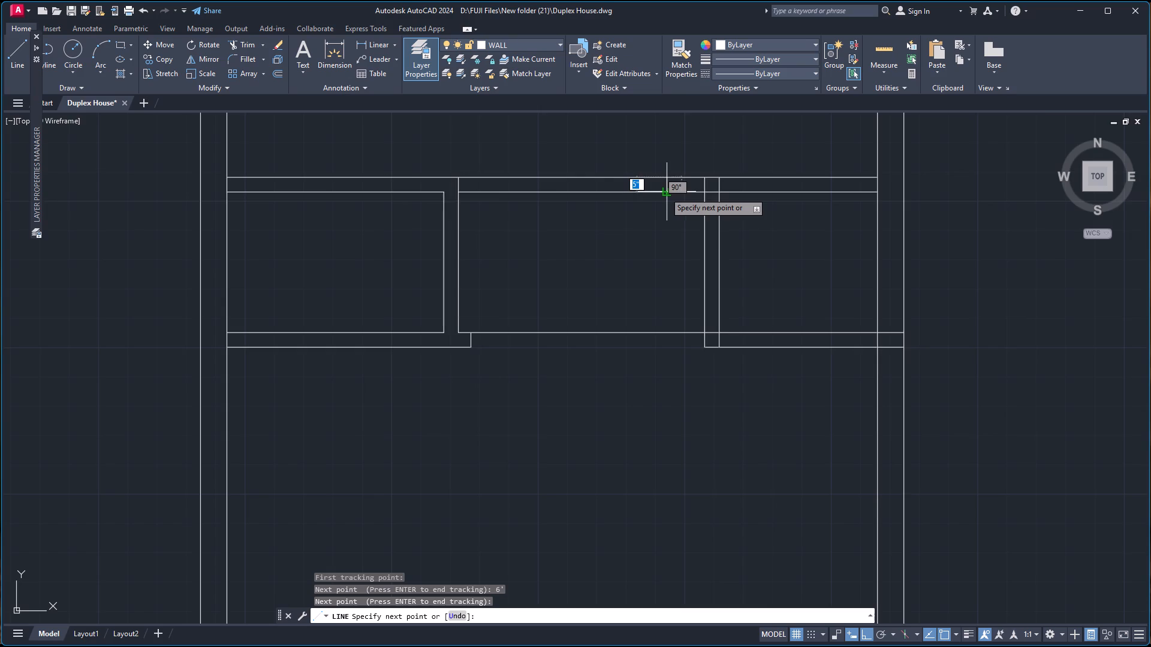
scroll(666, 192, "up", 4)
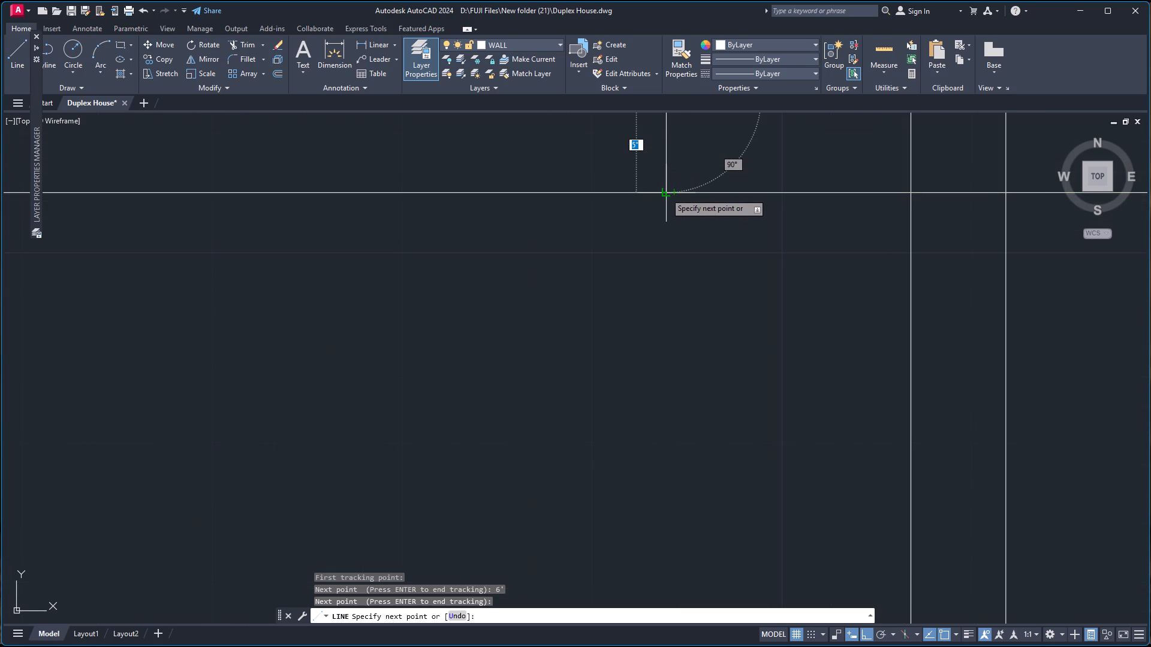
left_click(665, 193)
key("space")
scroll(709, 367, "down", 3)
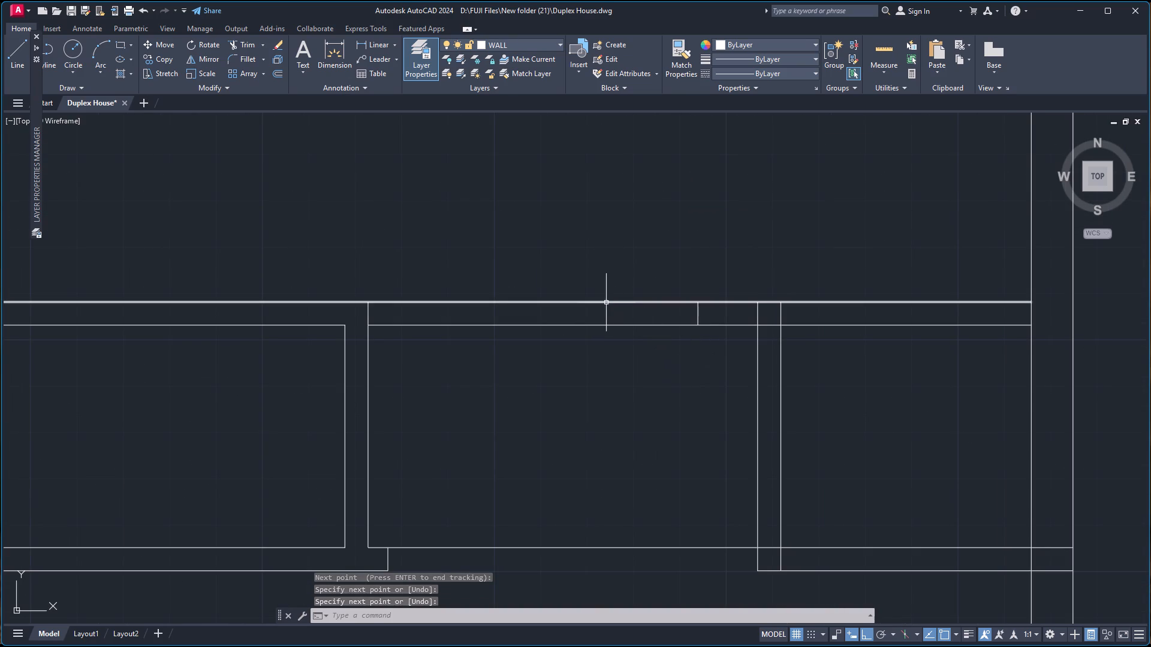
Trim both lines of the second horizontal partition between the left vertical partition and the new short closing line.
key("t")
key("r")
key("Return")
left_click(506, 265)
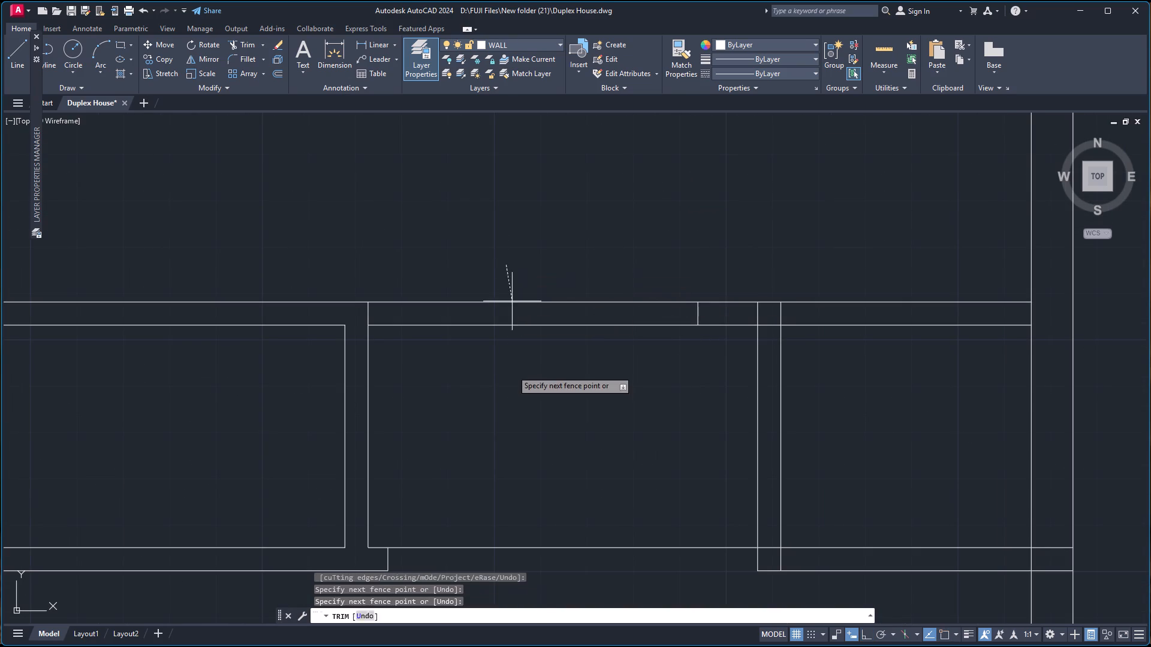
left_click(513, 374)
scroll(647, 295, "down", 1)
scroll(860, 348, "up", 1)
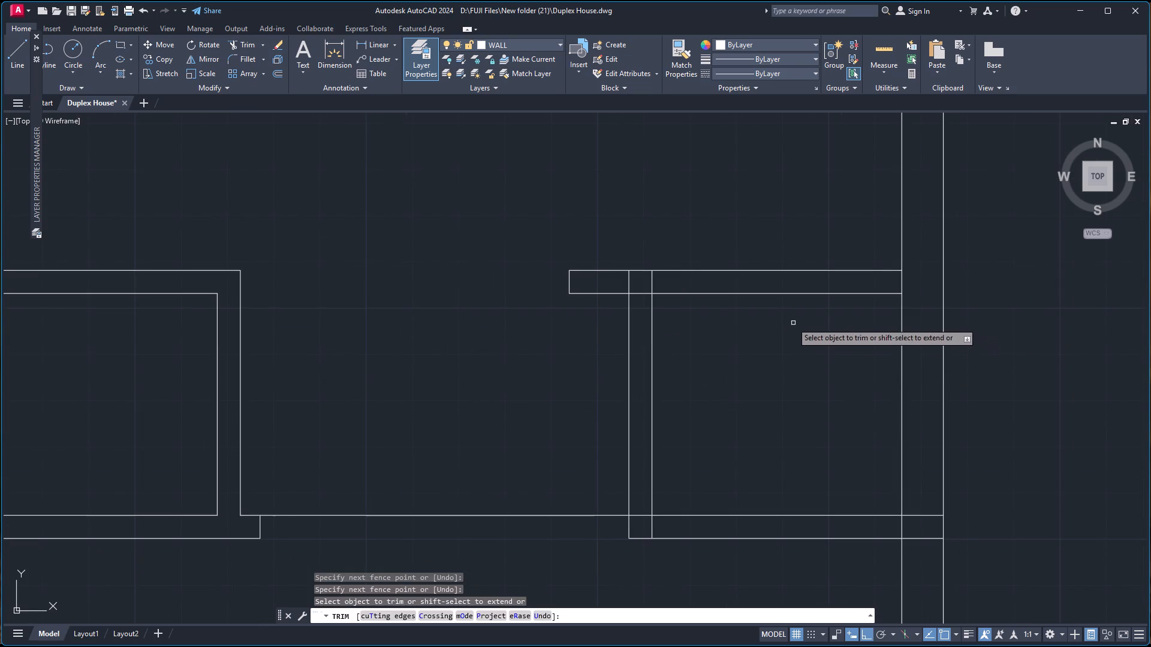
Trim the right vertical partition's lines inside the second horizontal partition.
scroll(763, 289, "up", 1)
left_click(537, 270)
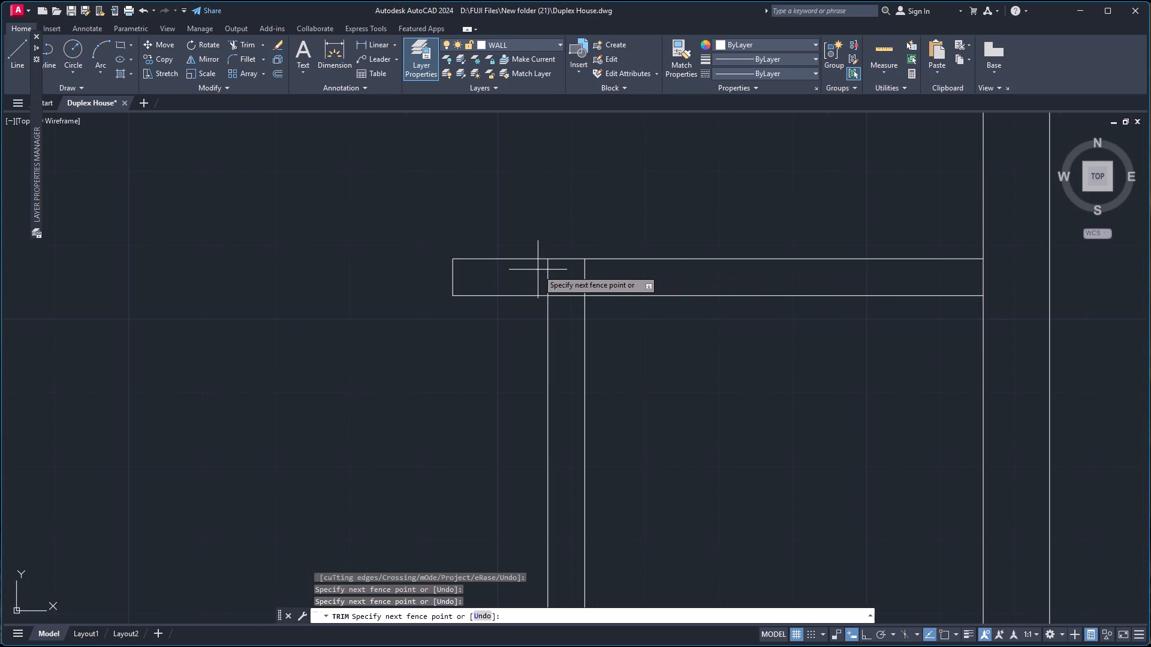
left_click(589, 274)
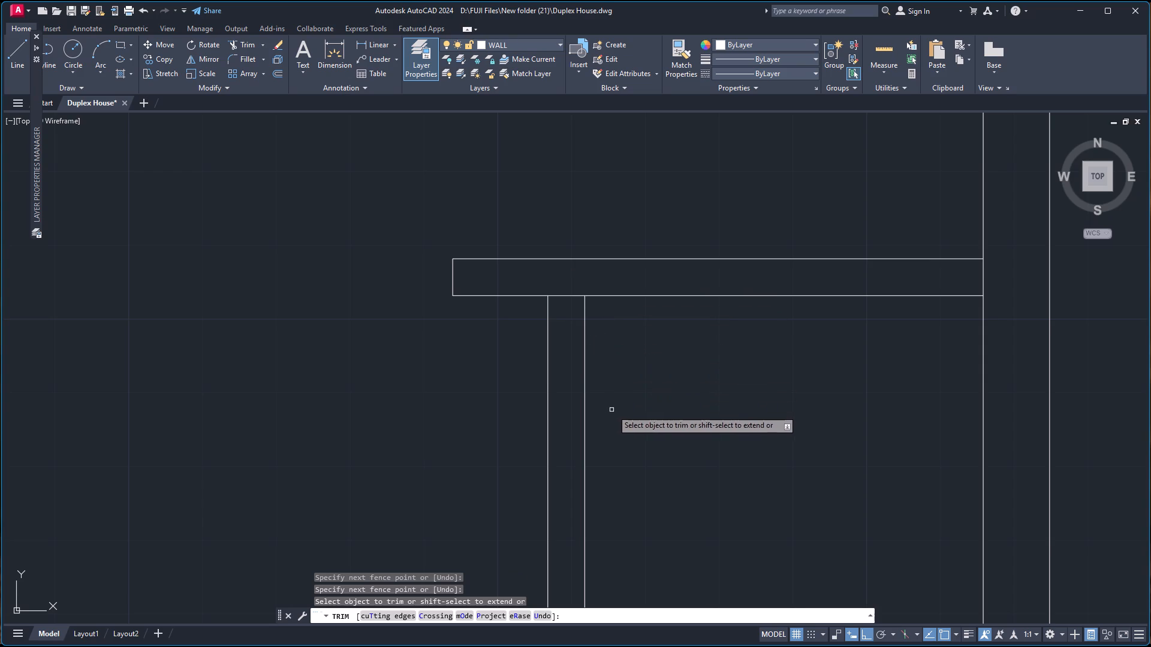
Trim the overlaps where the third horizontal partition meets the right vertical partition and the right exterior wall.
scroll(632, 433, "down", 2)
scroll(625, 545, "up", 2)
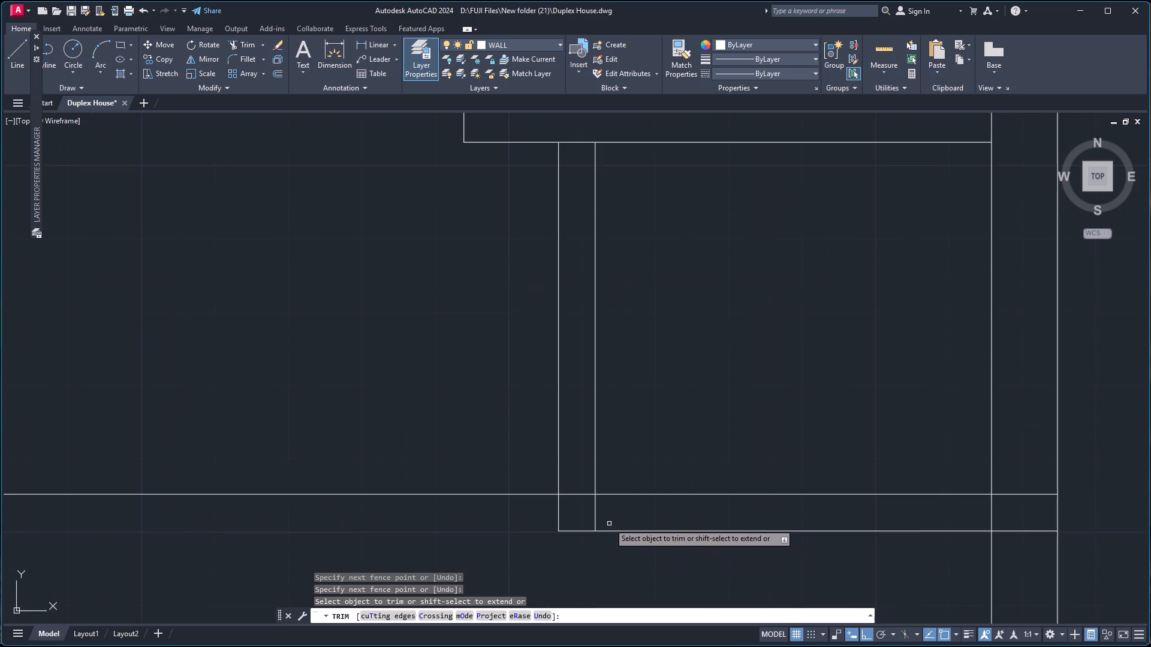
left_click(571, 483)
left_click(605, 514)
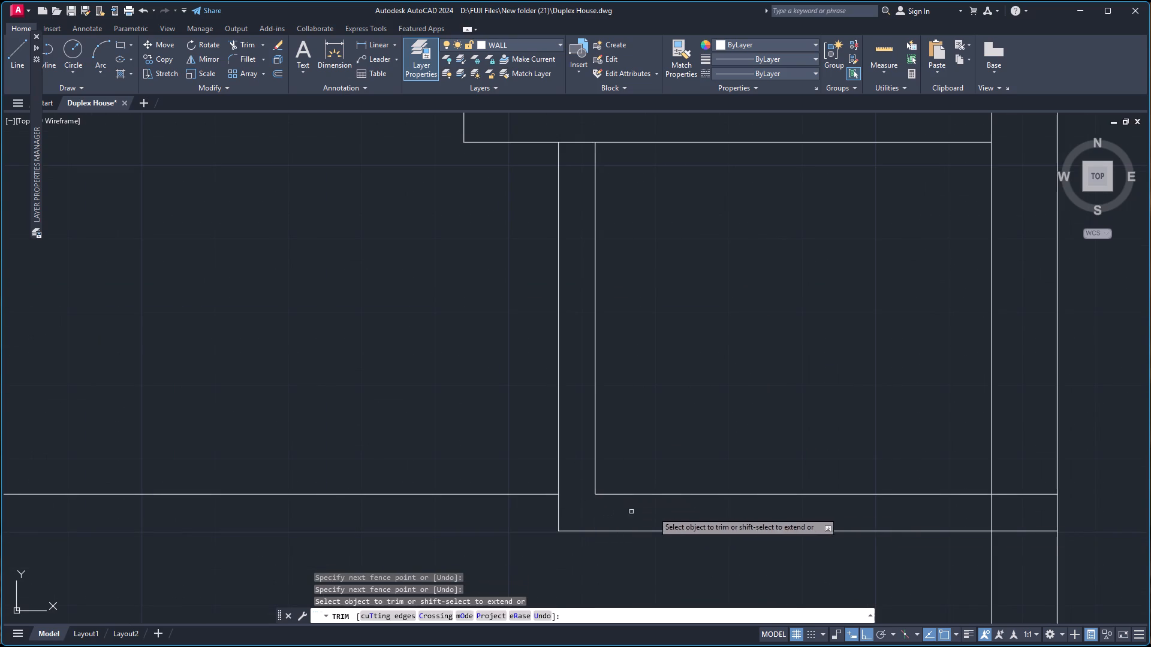
left_click_drag(1028, 470, 1032, 488)
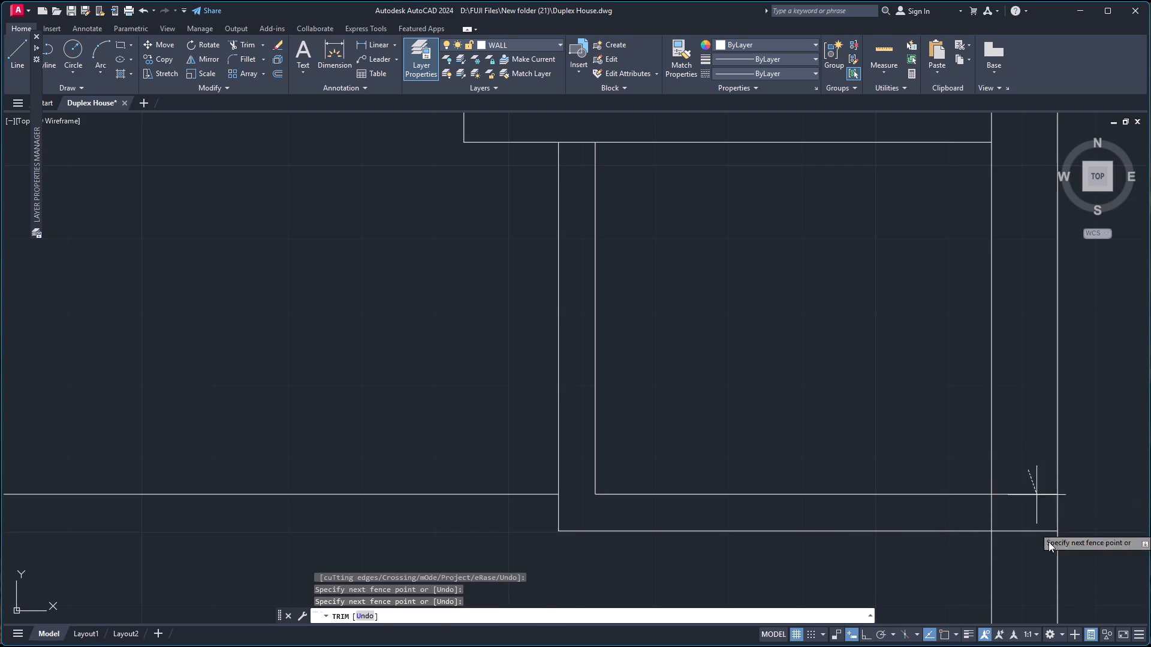
left_click(1046, 558)
scroll(1024, 487, "down", 4)
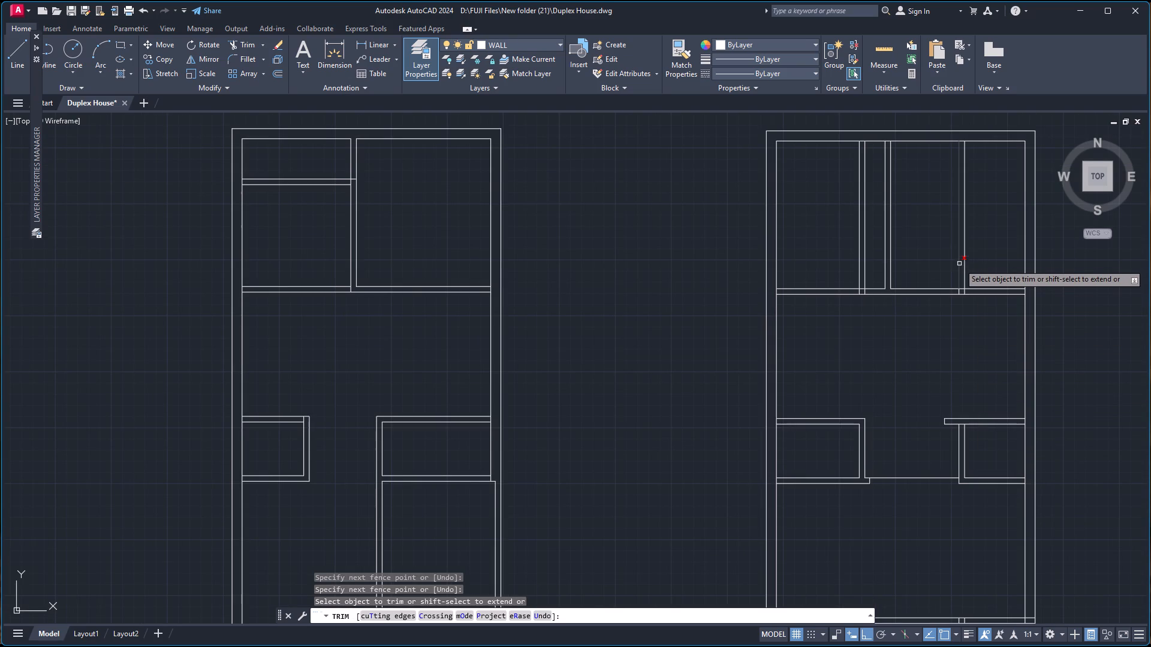
scroll(950, 258, "up", 2)
scroll(944, 250, "down", 2)
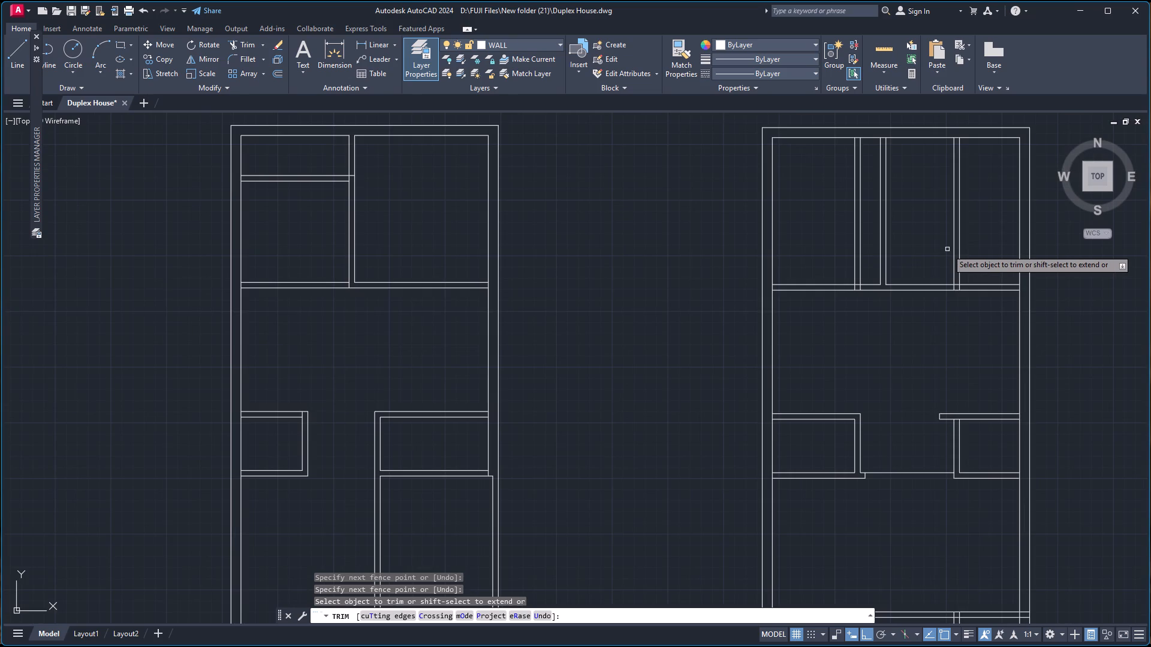
key("Escape")
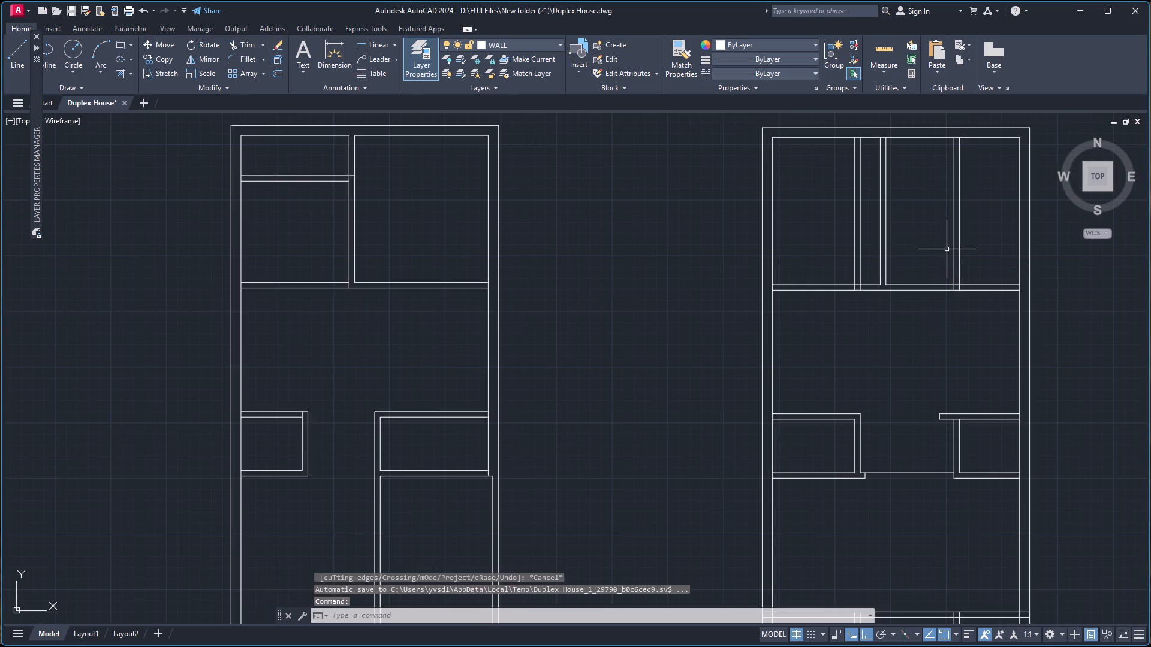
Erase the two extra vertical partitions north of the first horizontal partition, keeping the middle dividing wall.
left_click(948, 244)
double_click(971, 241)
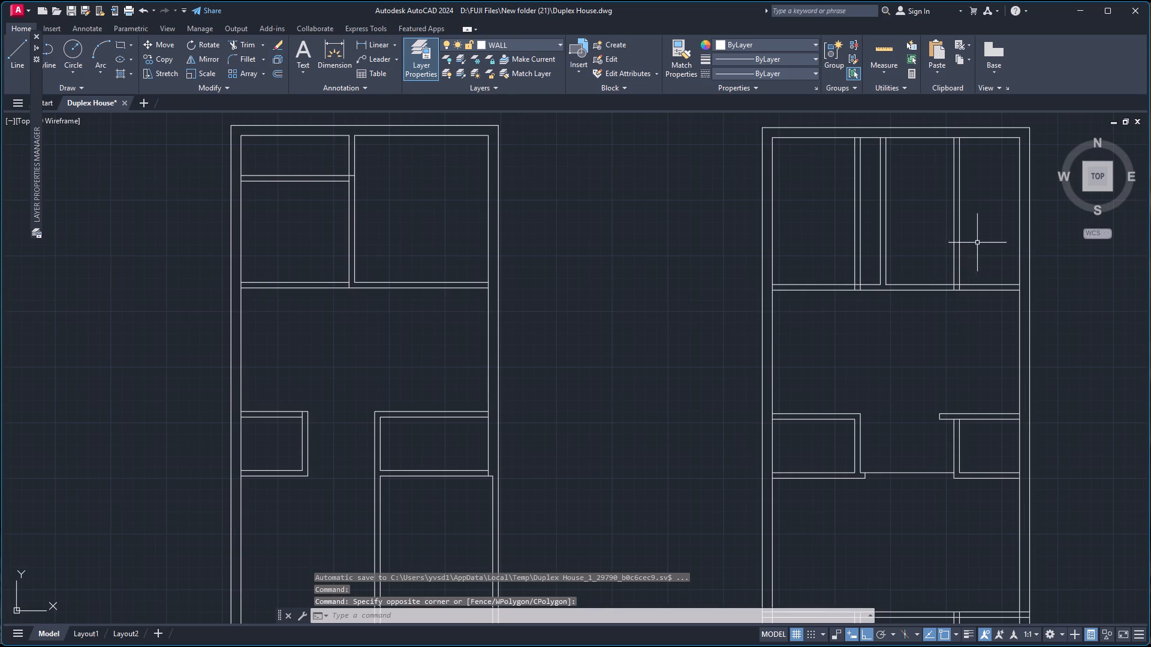
left_click(992, 241)
left_click(938, 252)
left_click(866, 251)
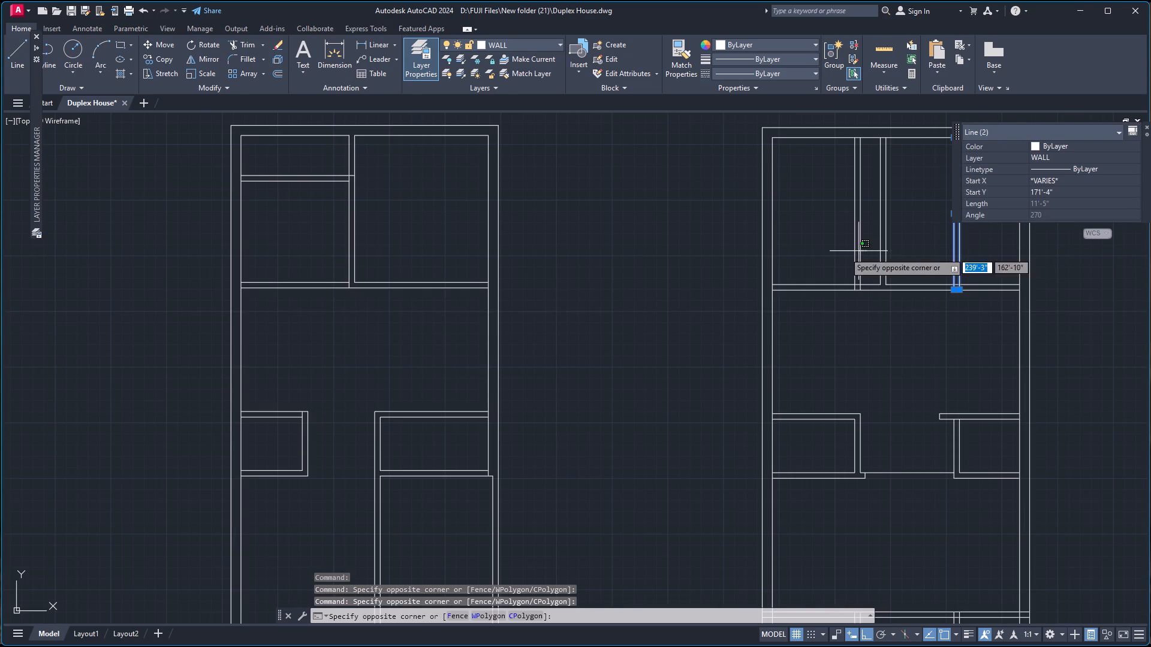
left_click(821, 255)
key("Delete")
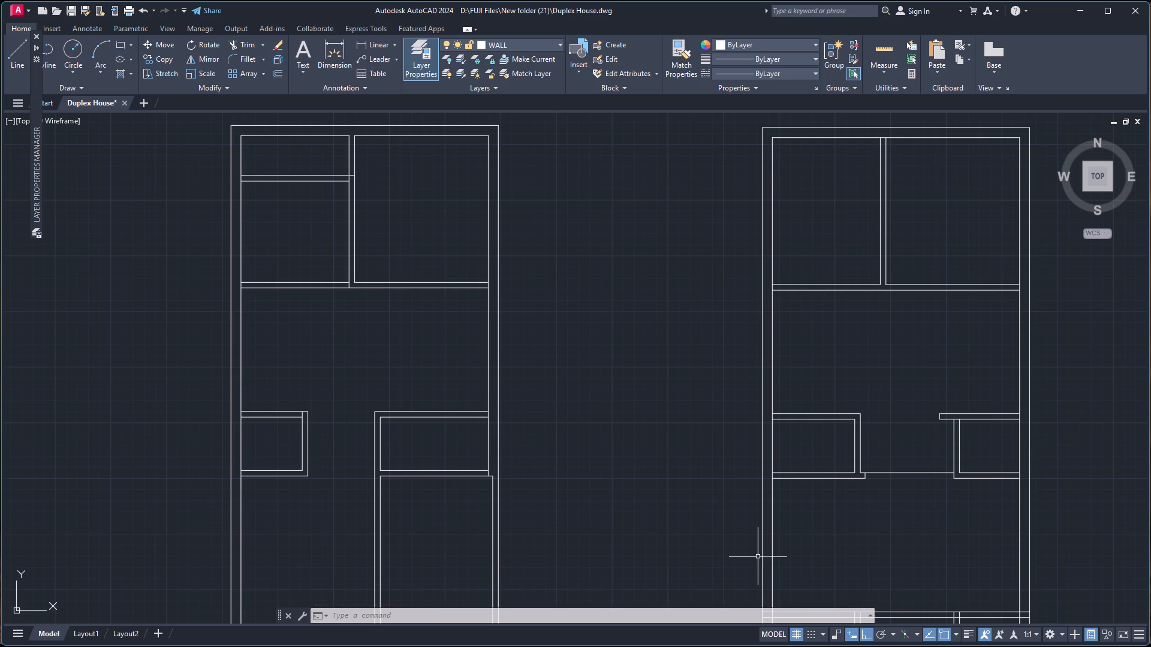
Trim both lines of the fourth horizontal partition between the left exterior wall and the left vertical partition.
scroll(950, 346, "down", 1)
scroll(966, 470, "up", 1)
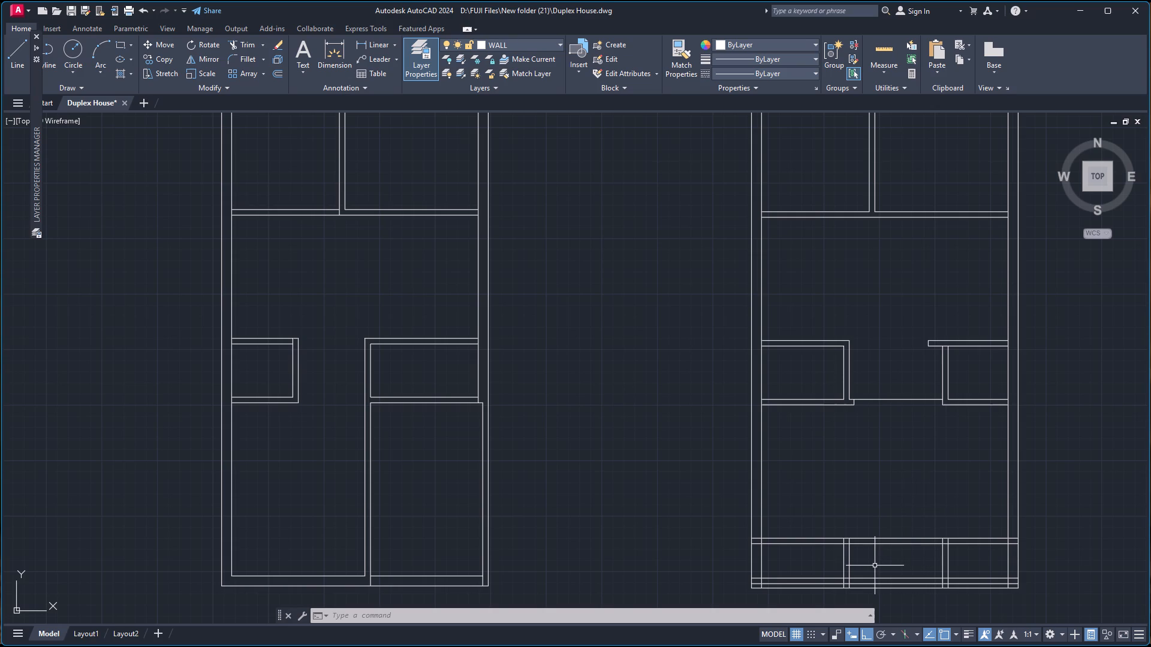
scroll(875, 564, "up", 1)
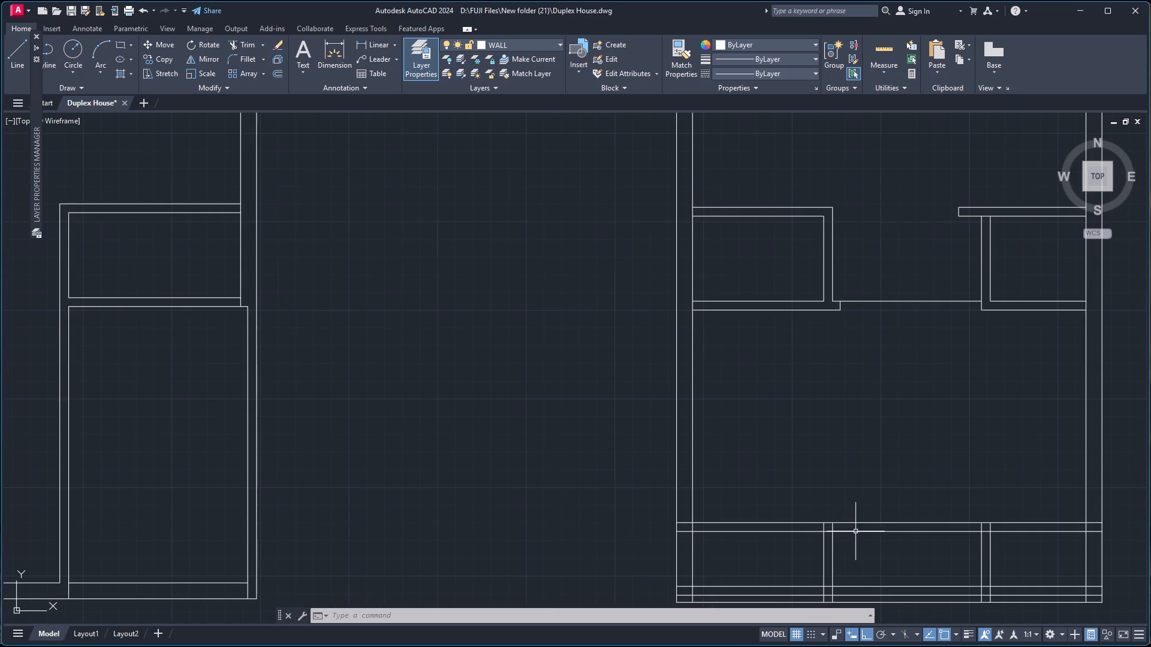
key("t")
key("r")
key("Return")
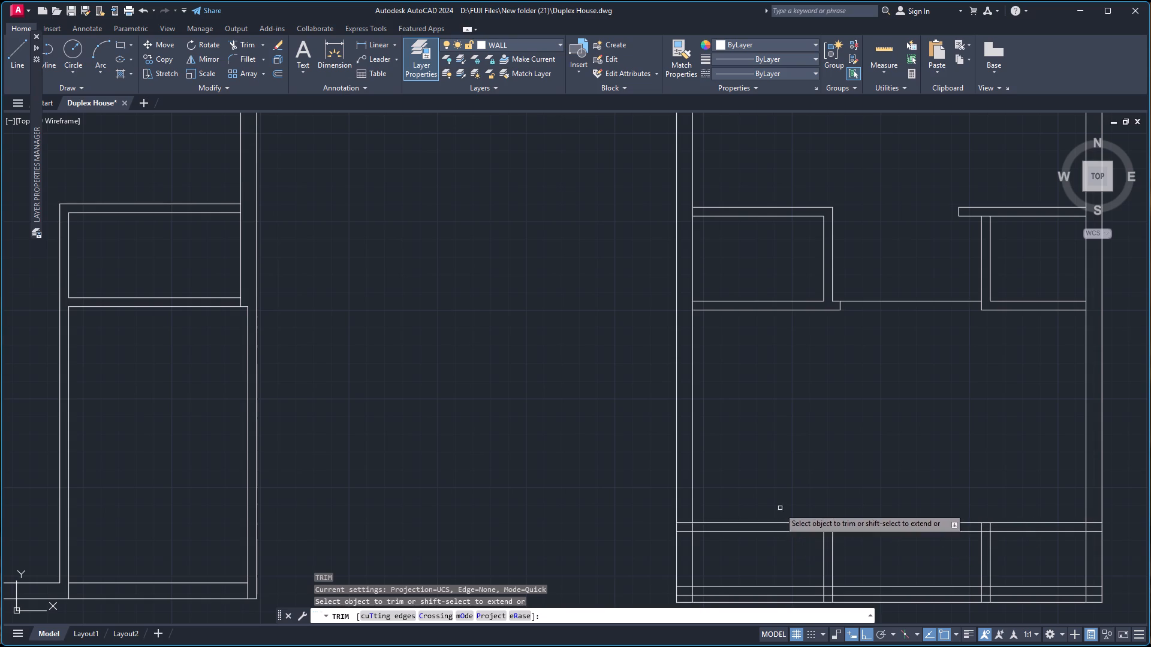
left_click(779, 508)
left_click(776, 552)
Trim the left vertical partition below the fourth horizontal partition, plus the nearby extra line segments inside the south exterior wall.
left_click(804, 557)
left_click(849, 564)
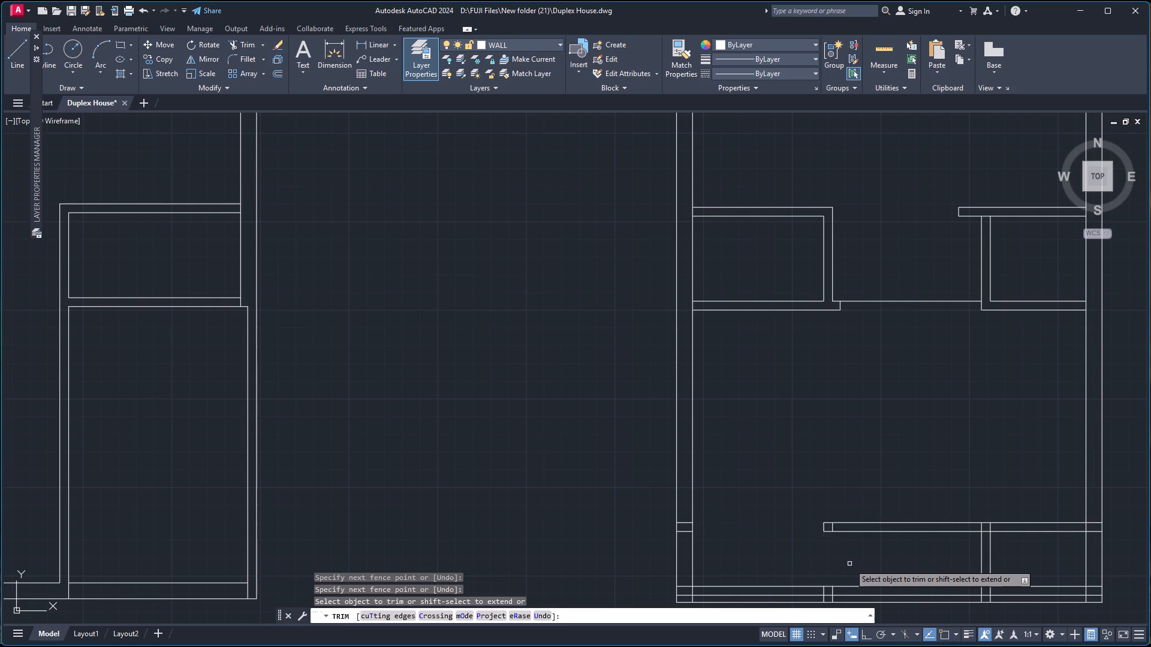
left_click(809, 595)
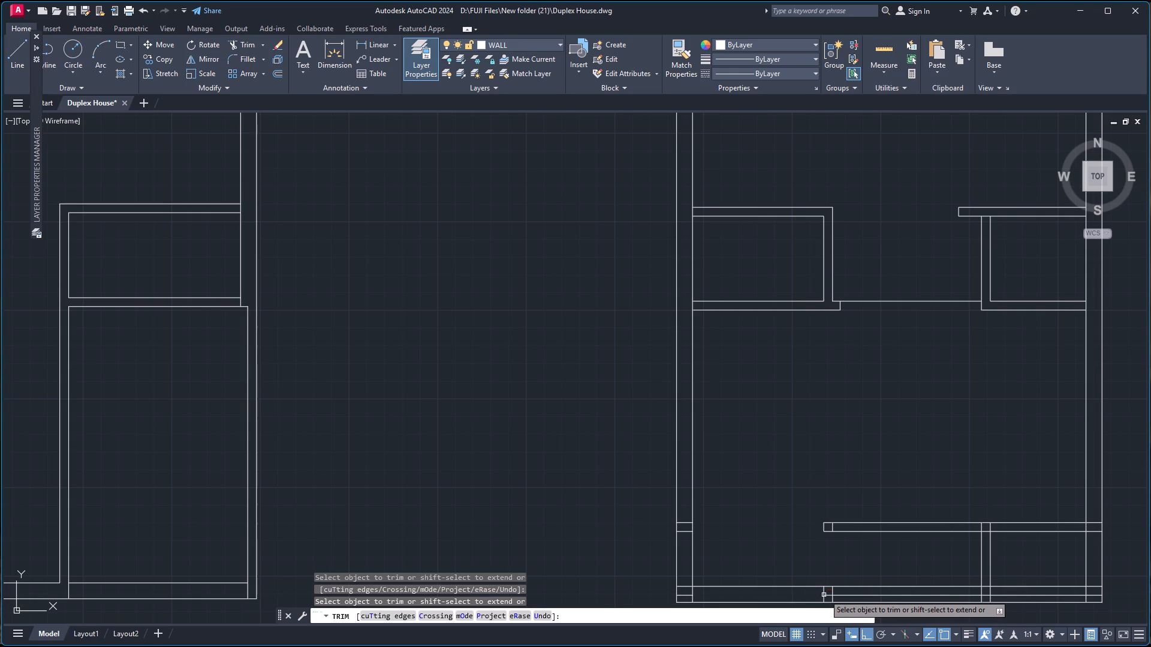
left_click(824, 594)
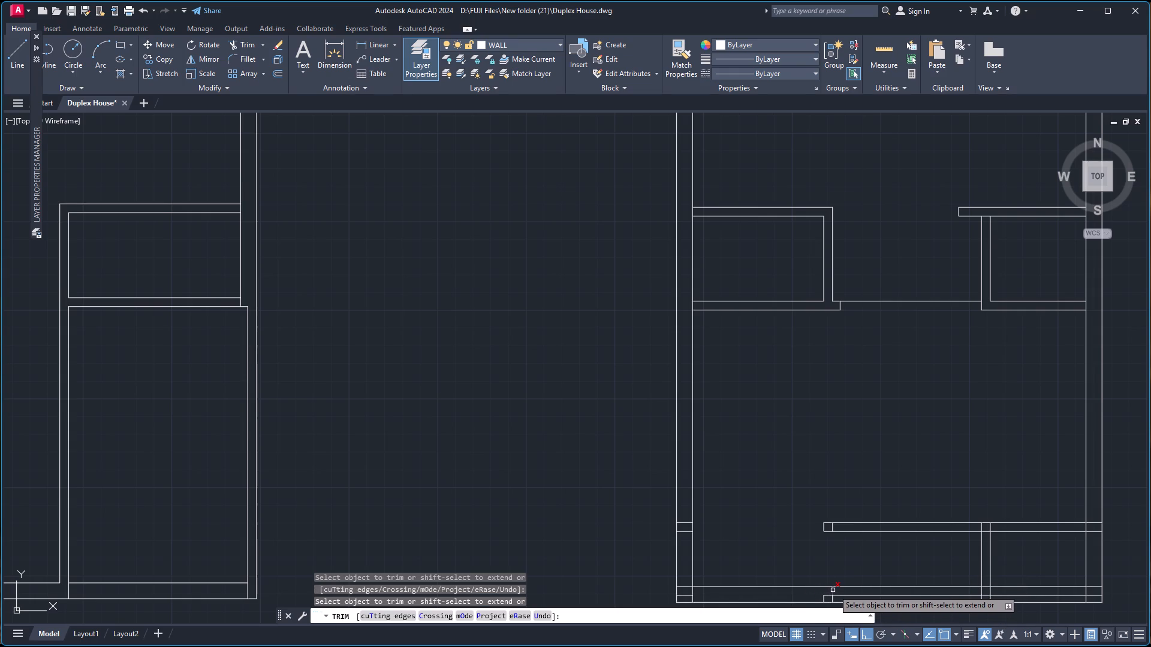
left_click(833, 589)
left_click(830, 595)
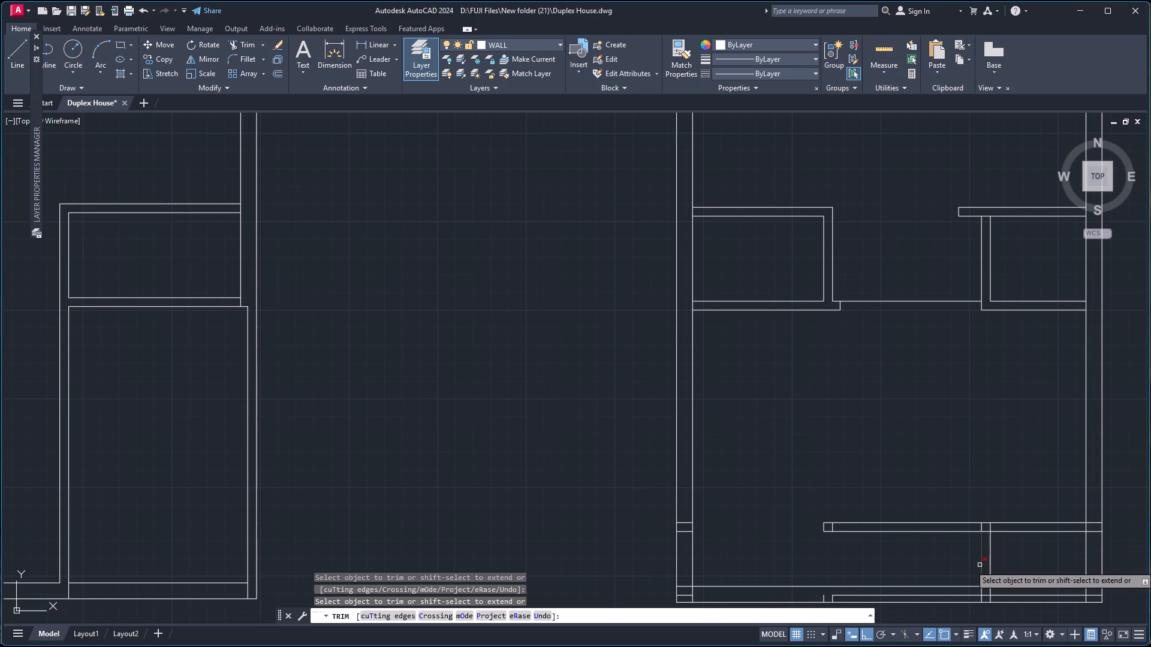
Trim both lines of the right vertical partition between the fourth horizontal partition and the south exterior wall.
left_click(970, 565)
left_click(986, 565)
left_click(1019, 564)
left_click(986, 568)
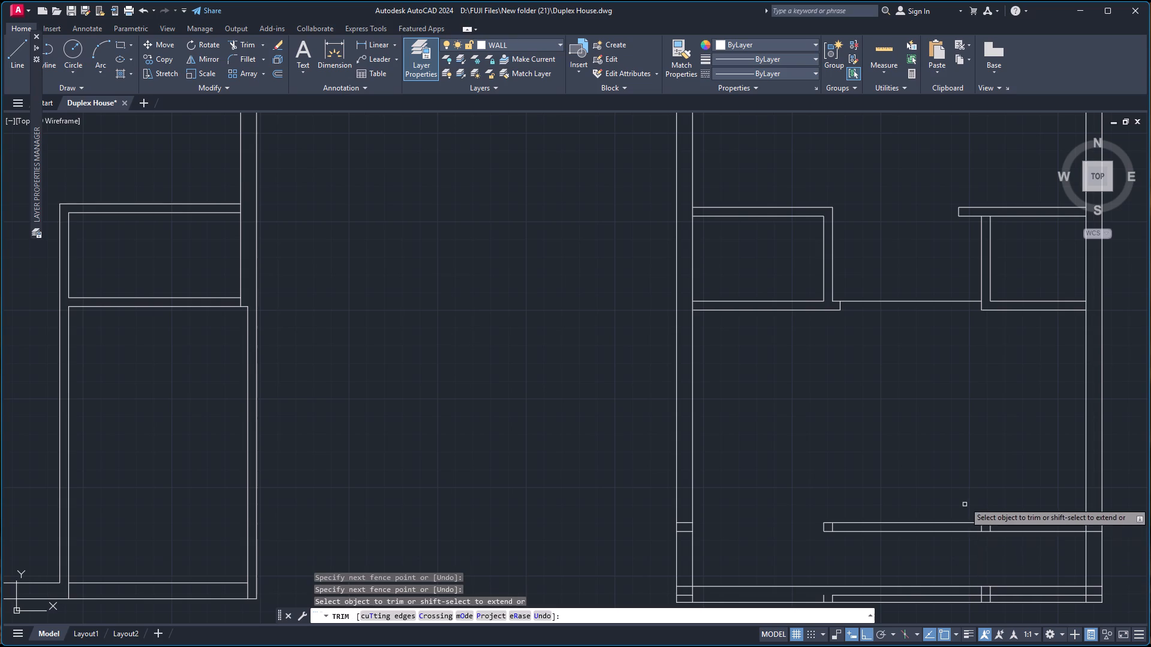
scroll(1002, 549, "up", 2)
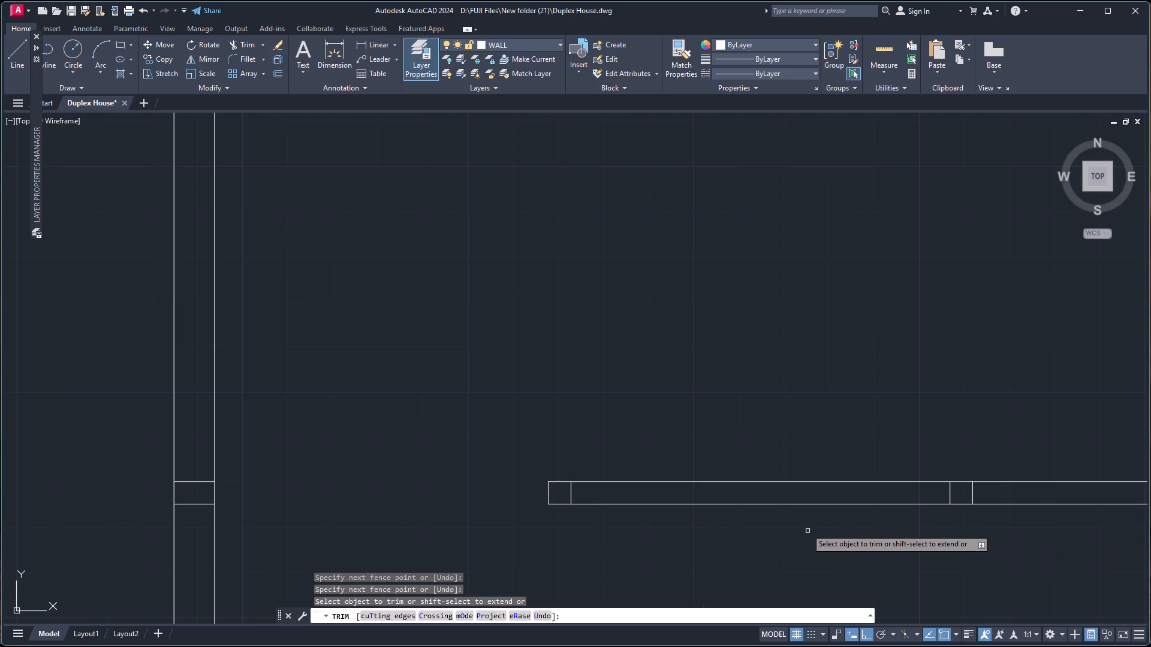
scroll(804, 525, "down", 2)
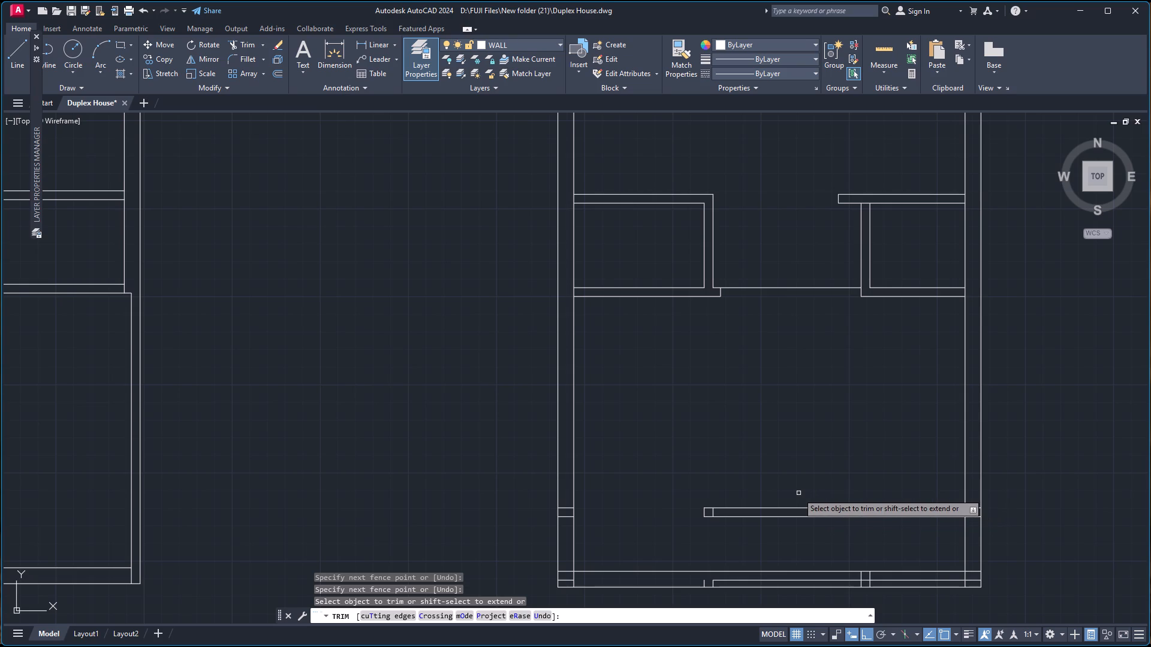
Trim the leftover segments inside the left exterior wall at the fourth partition and southwest corner, plus the short stubs inside the south exterior wall.
left_click(567, 582)
left_click(573, 581)
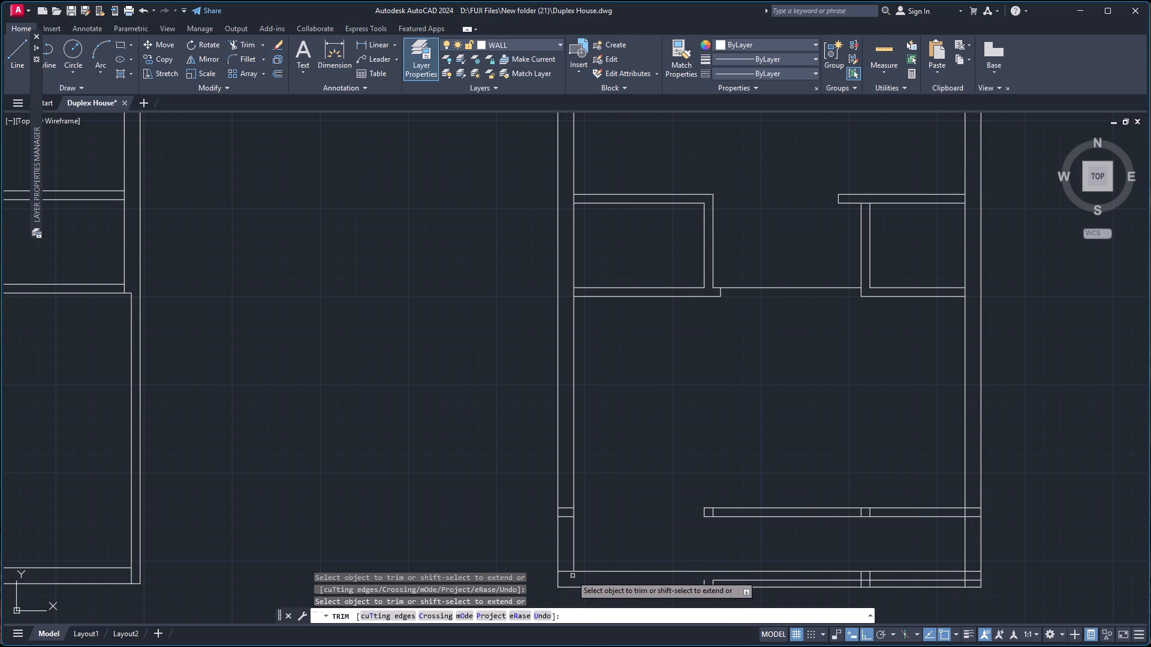
left_click(565, 569)
left_click(567, 575)
left_click(567, 527)
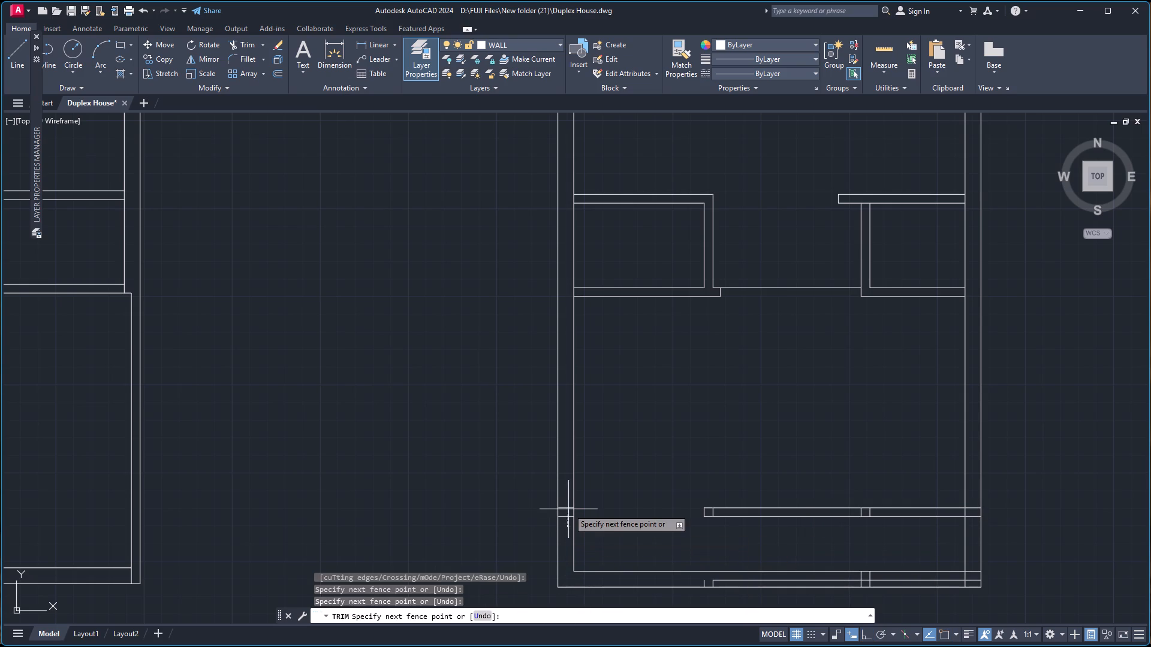
left_click(566, 499)
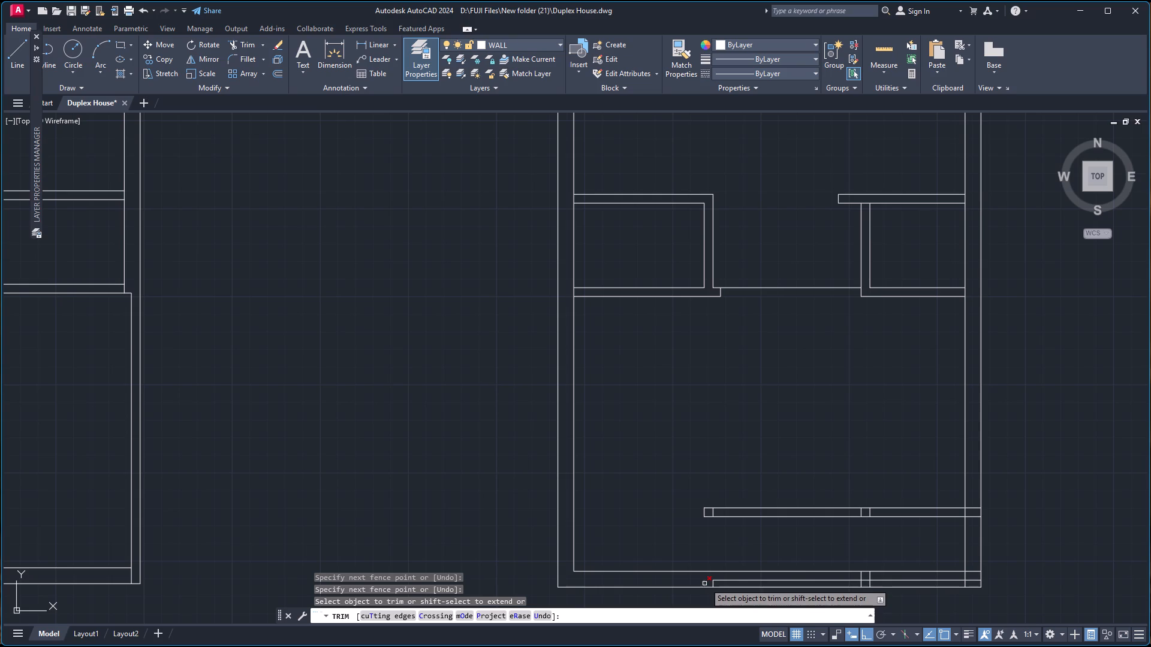
left_click(705, 583)
left_click(712, 583)
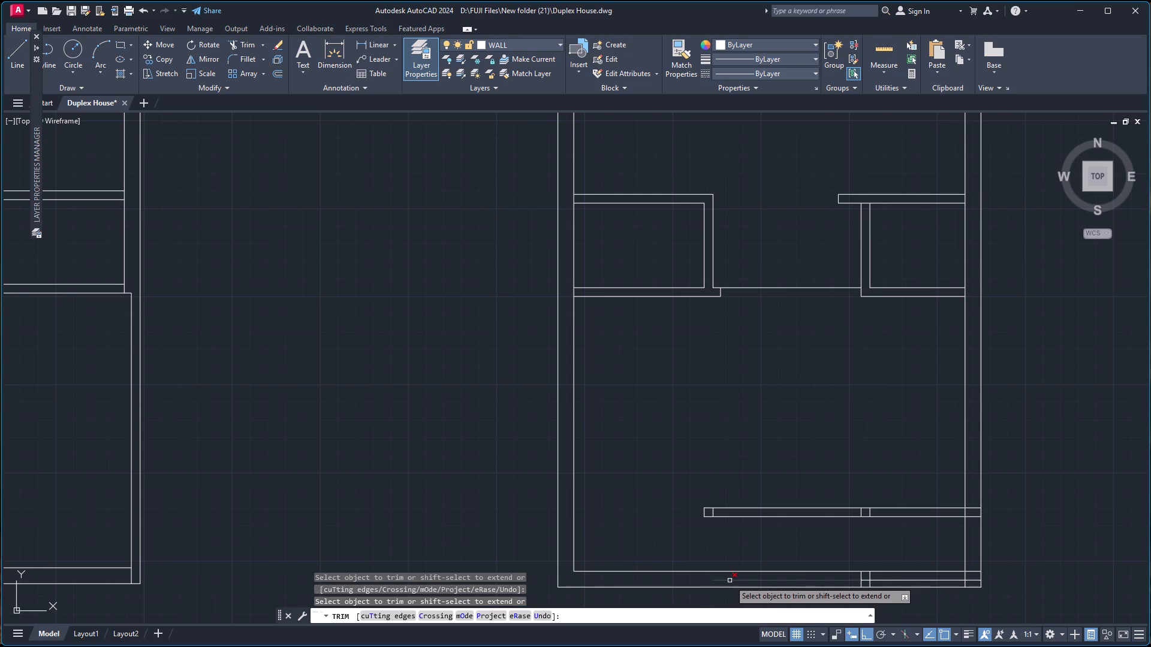
left_click(730, 581)
key("ctrl+z")
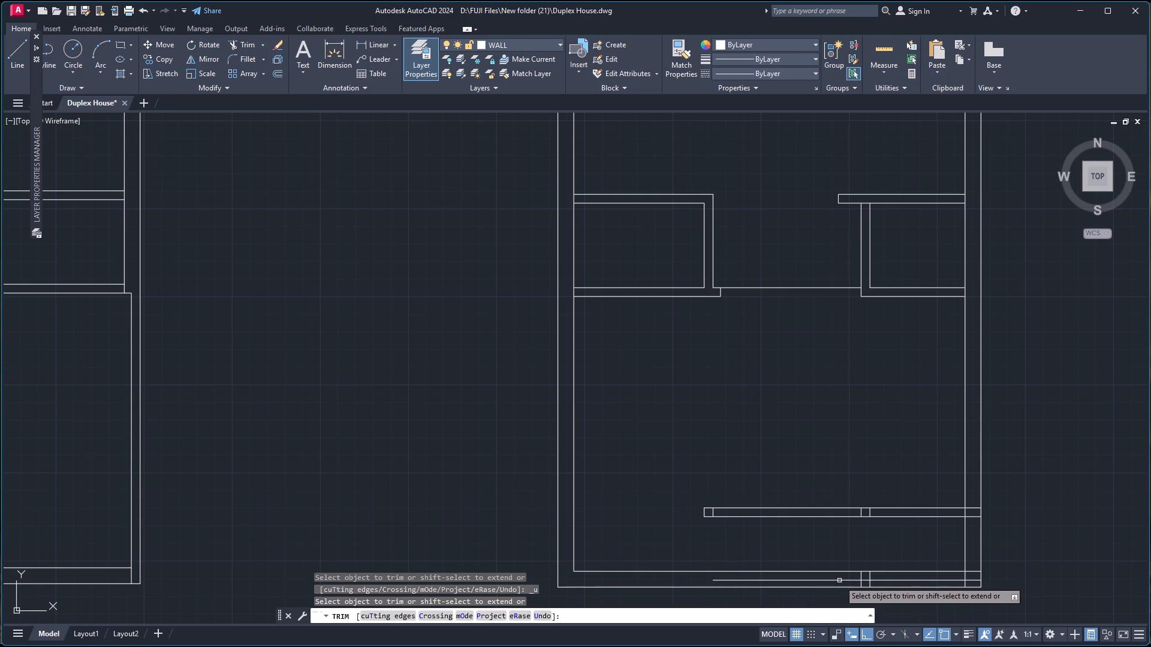
key("Escape")
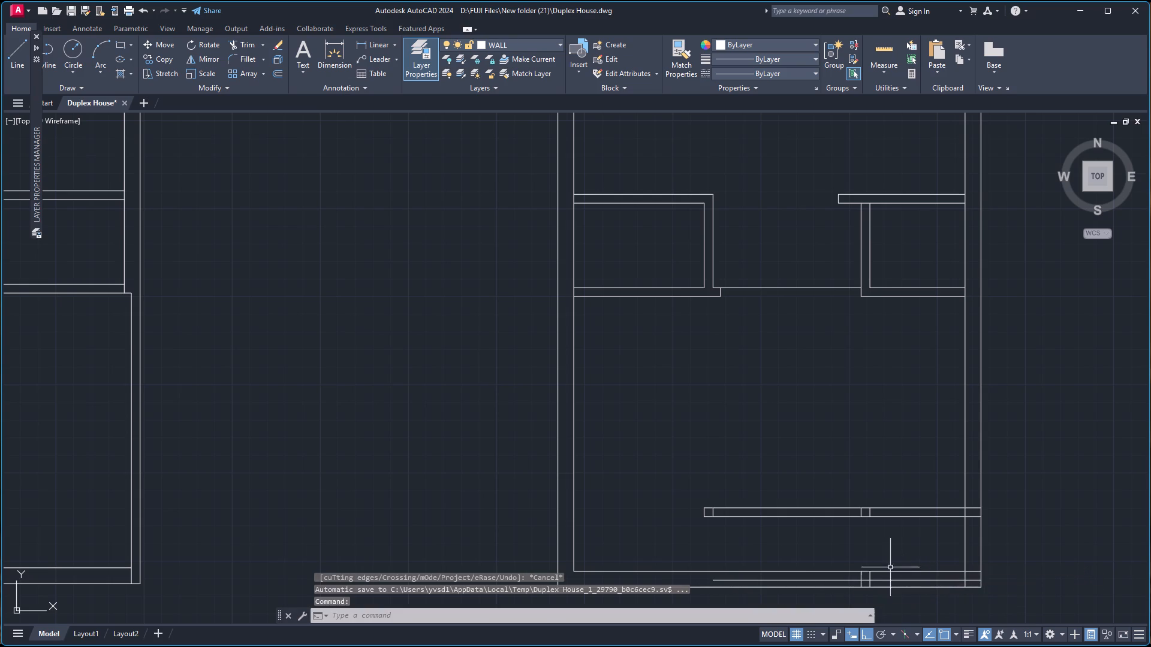
Erase the four short remnants of the right vertical partition inside the fourth horizontal partition and the south exterior wall.
left_click(860, 578)
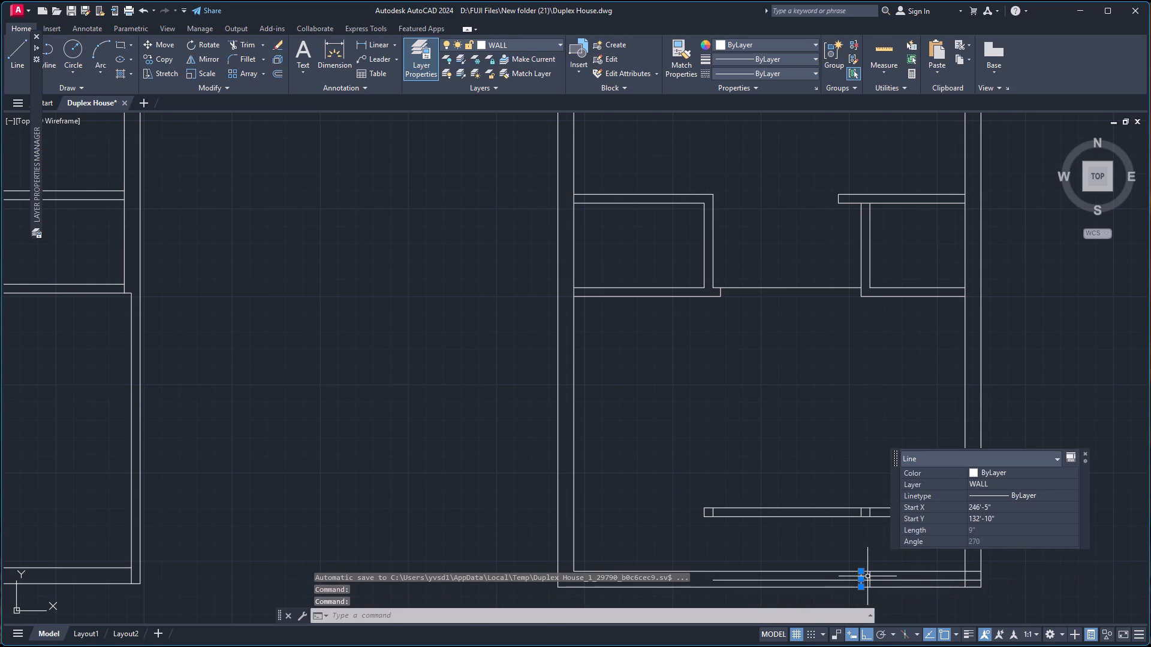
left_click(870, 576)
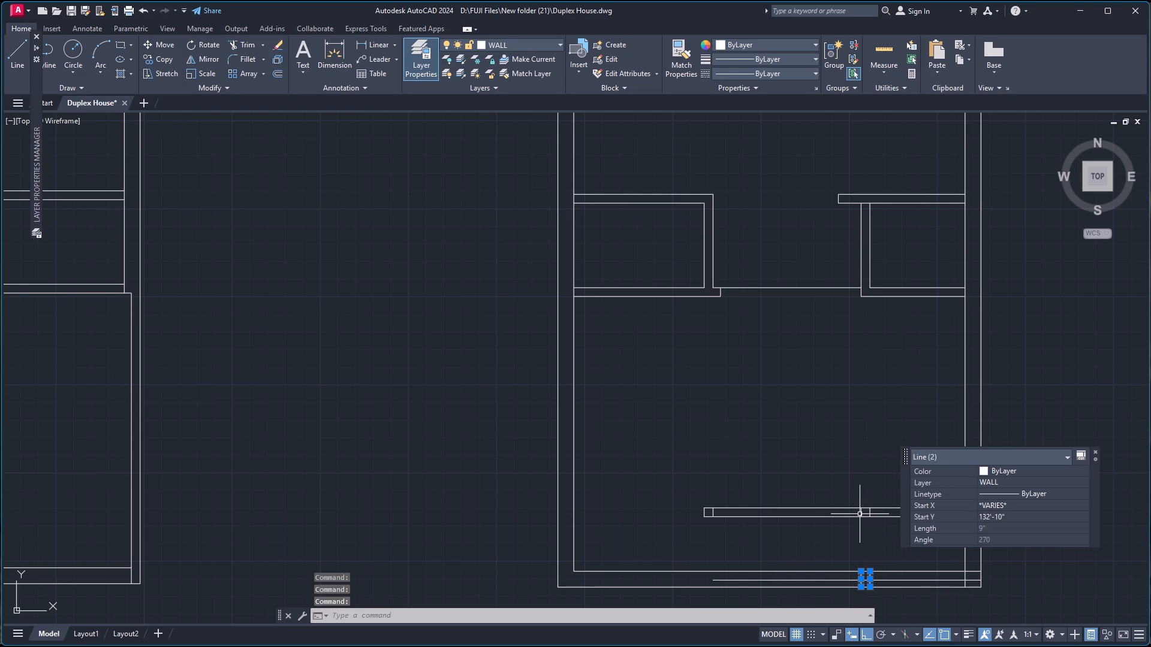
left_click(861, 512)
left_click(870, 511)
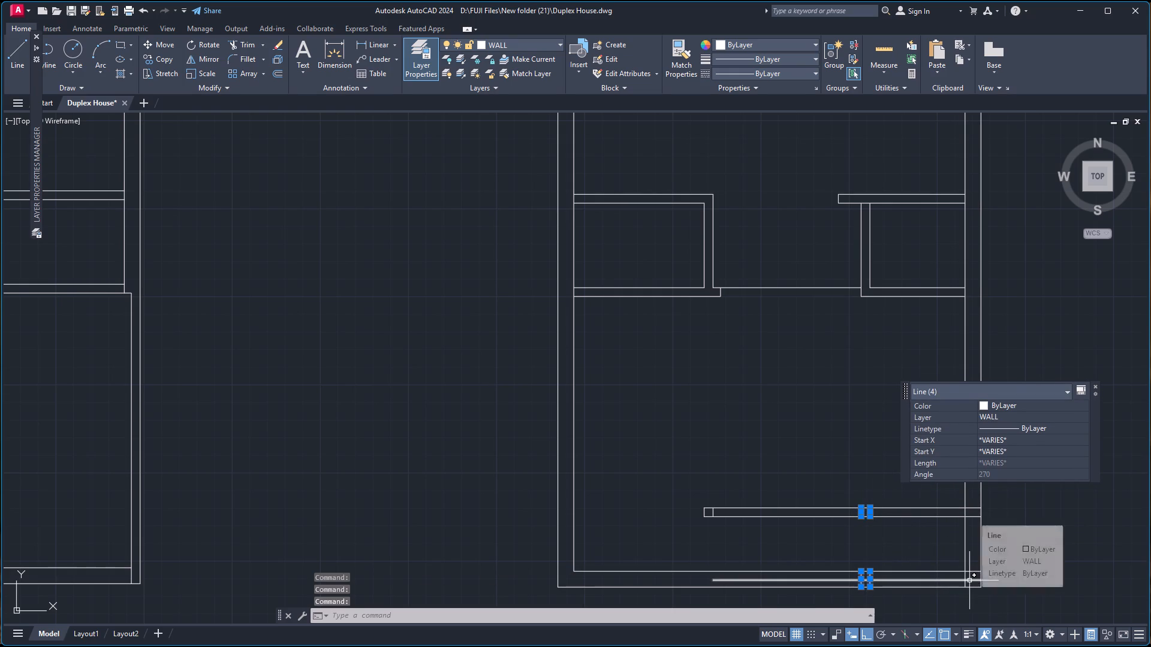
key("Delete")
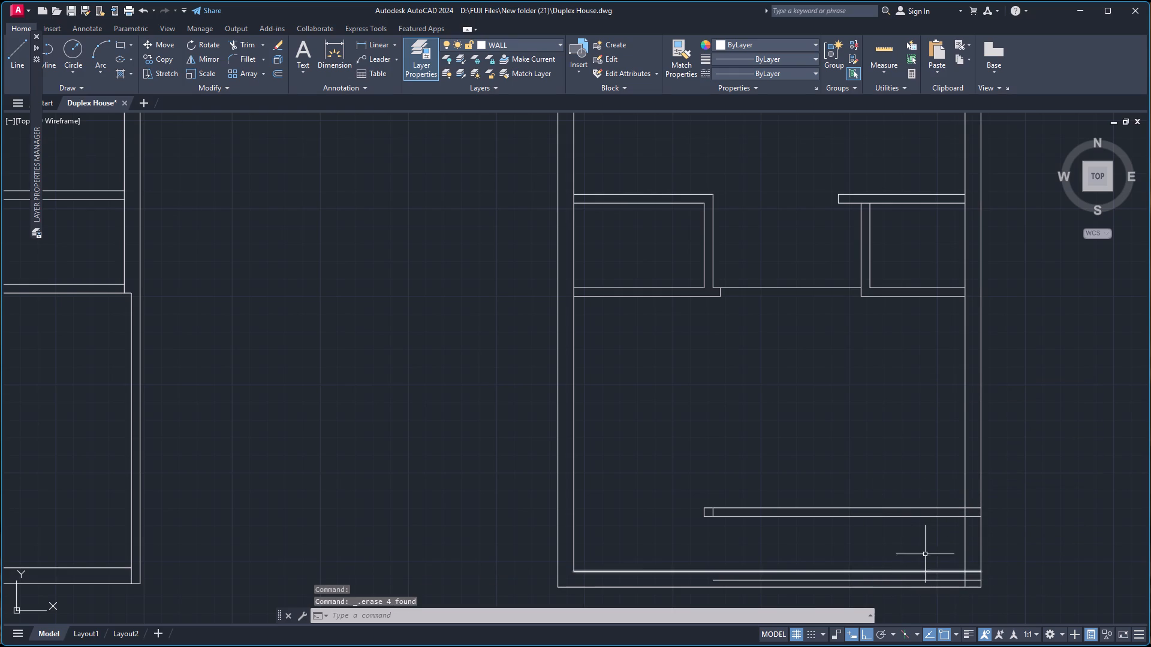
Offset the left exterior wall's inner line 10' inward and offset that copy 5" further right to form a vertical partition.
left_click(573, 400)
key("o")
key("Return")
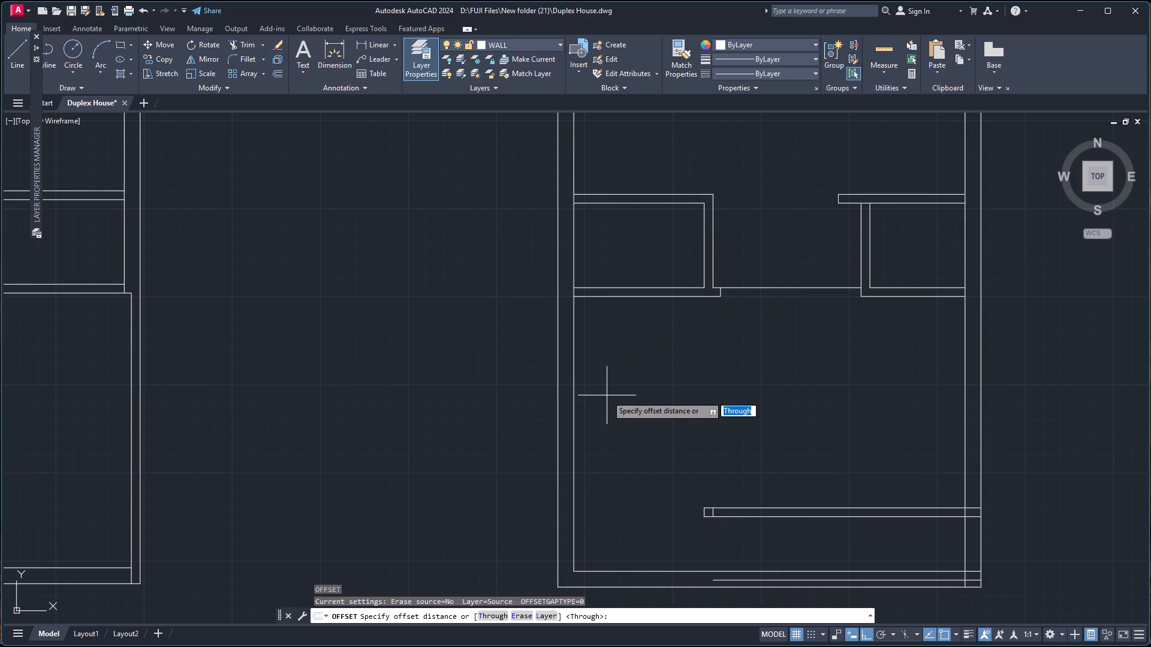
key("Return")
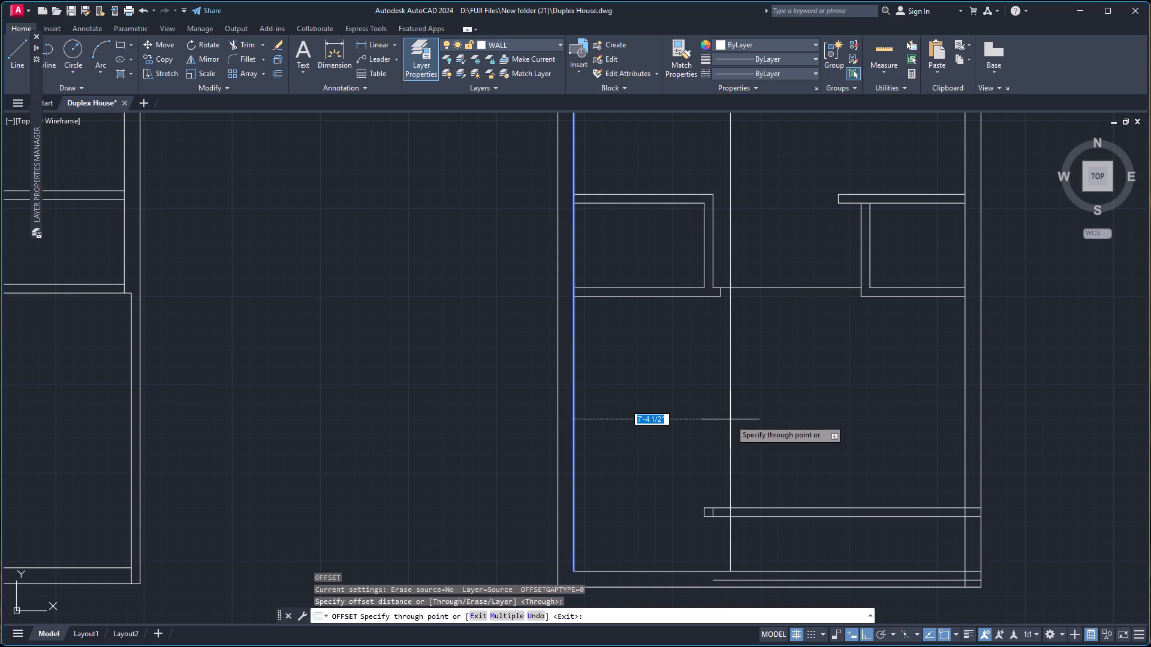
type("10'")
key("Return")
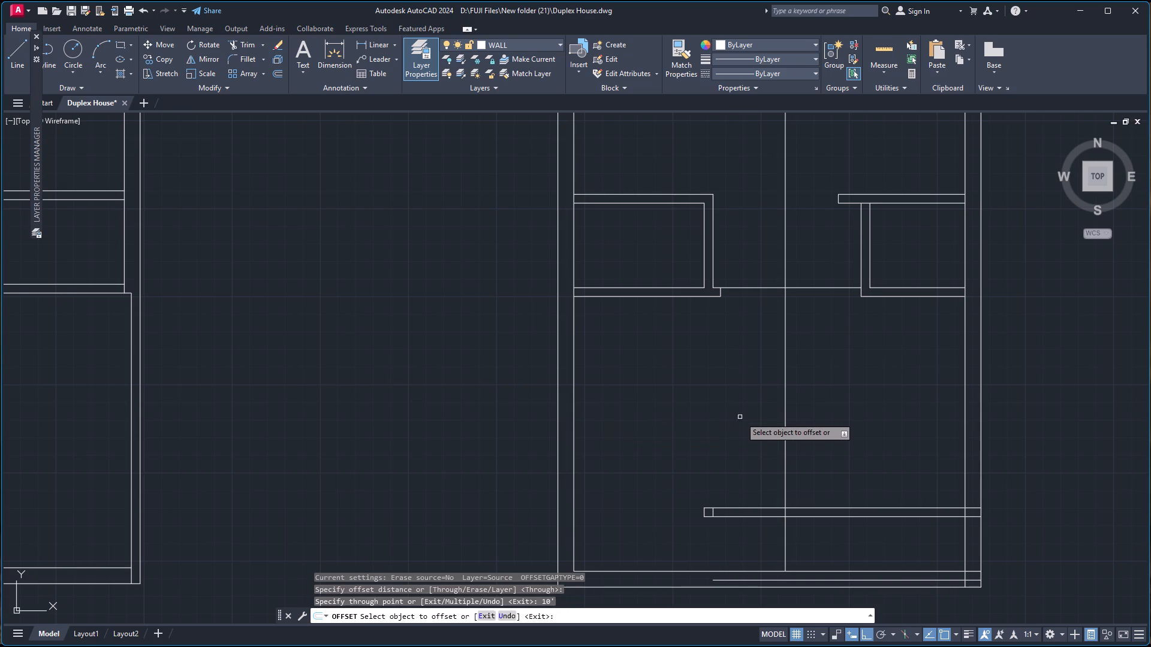
left_click(786, 422)
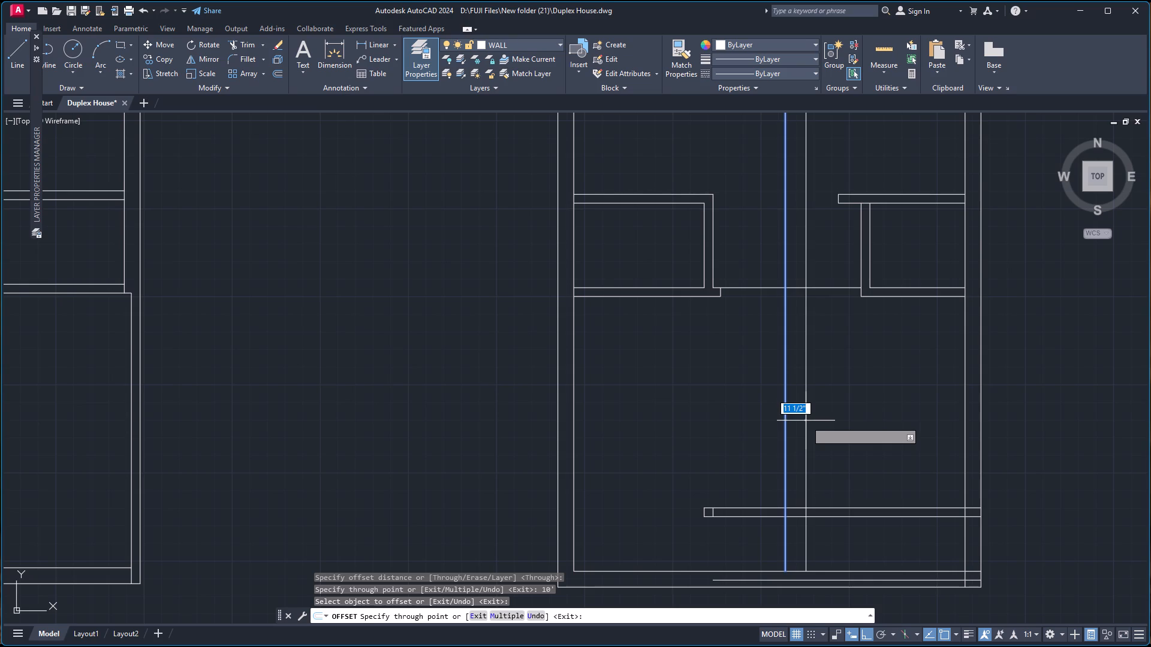
key("5")
key("Return")
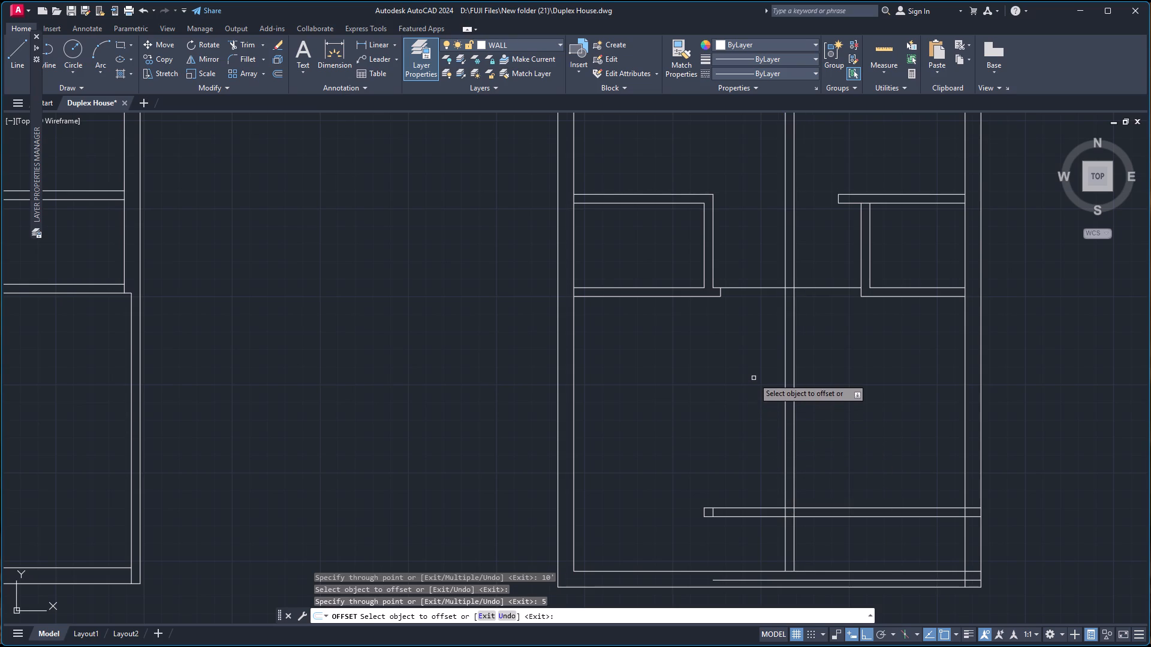
key("Escape")
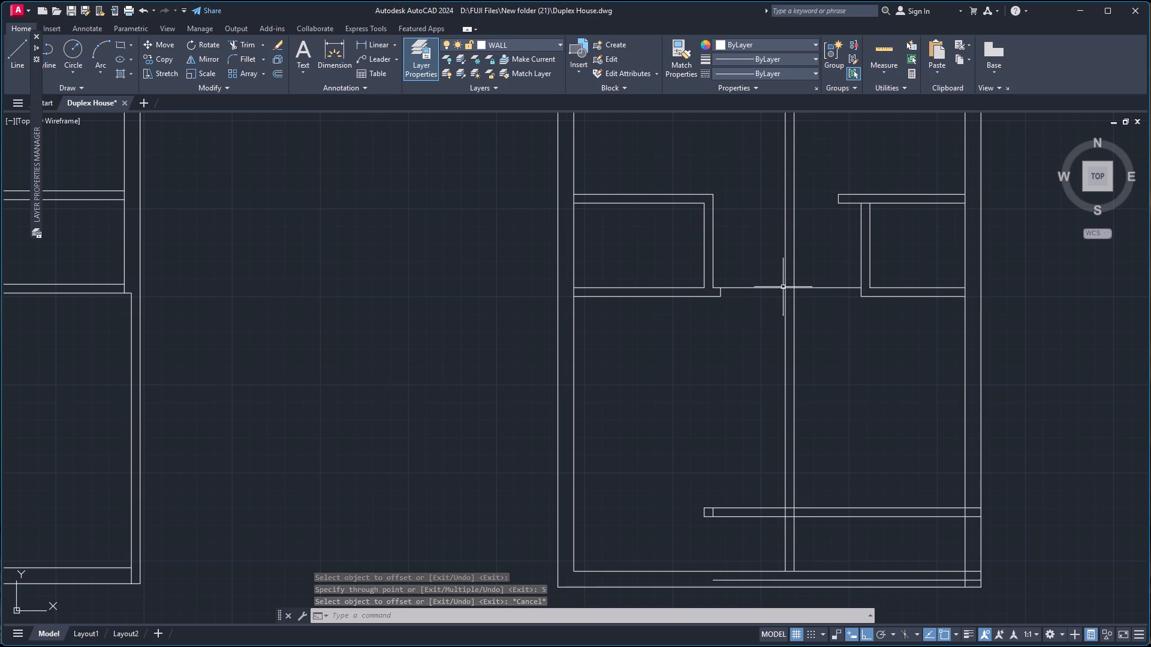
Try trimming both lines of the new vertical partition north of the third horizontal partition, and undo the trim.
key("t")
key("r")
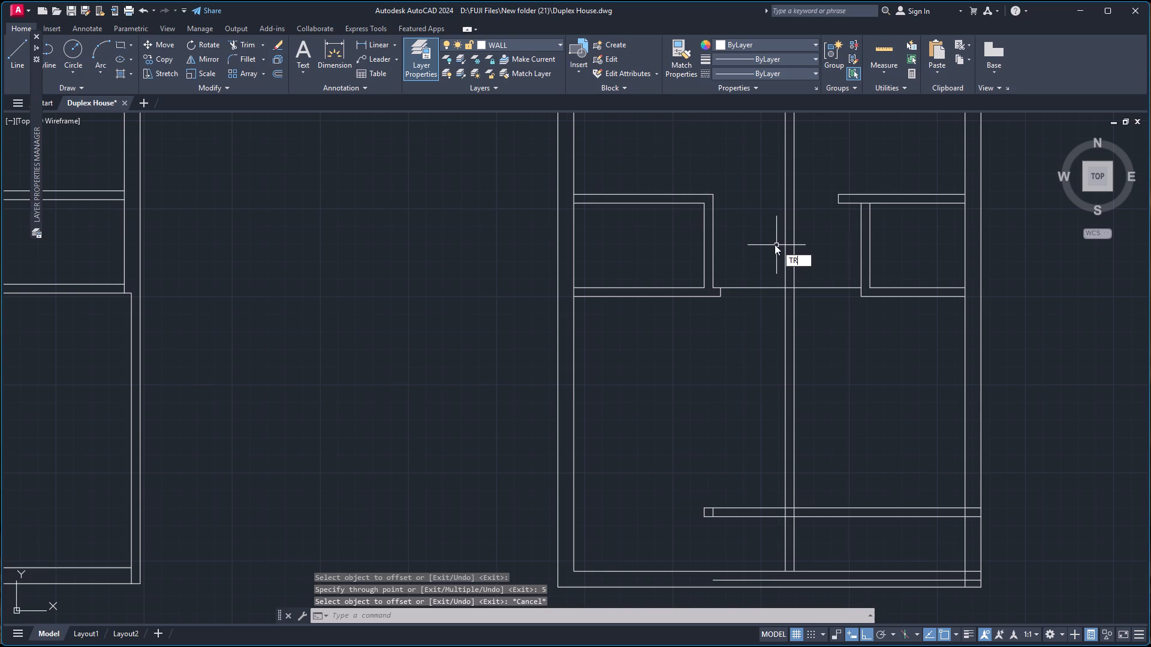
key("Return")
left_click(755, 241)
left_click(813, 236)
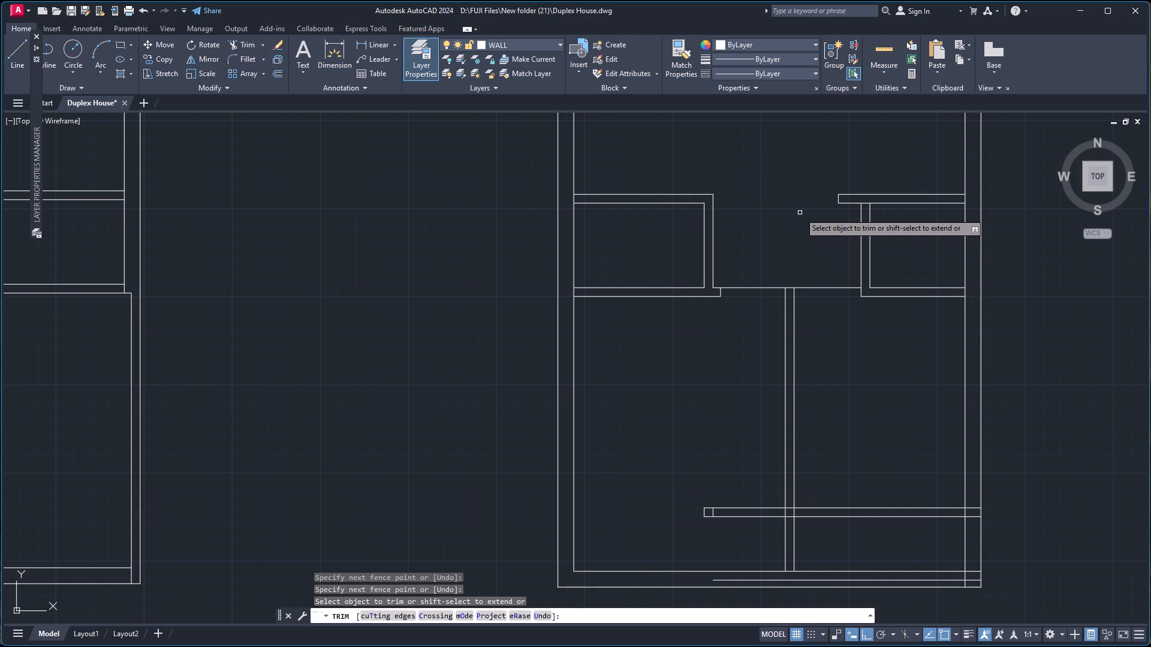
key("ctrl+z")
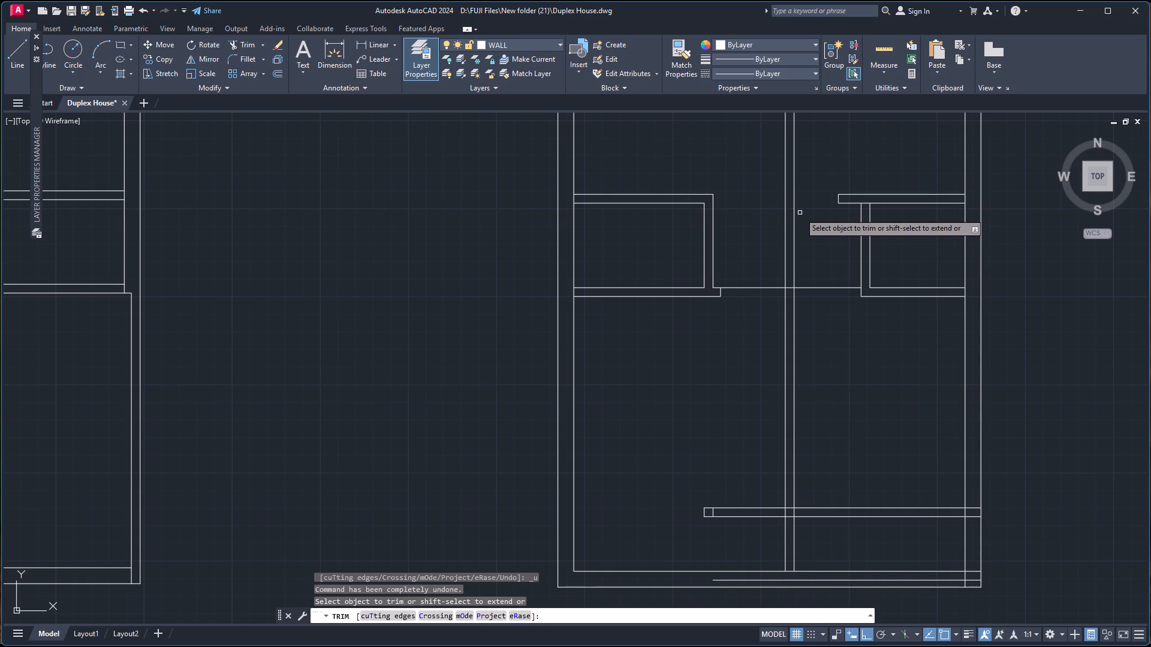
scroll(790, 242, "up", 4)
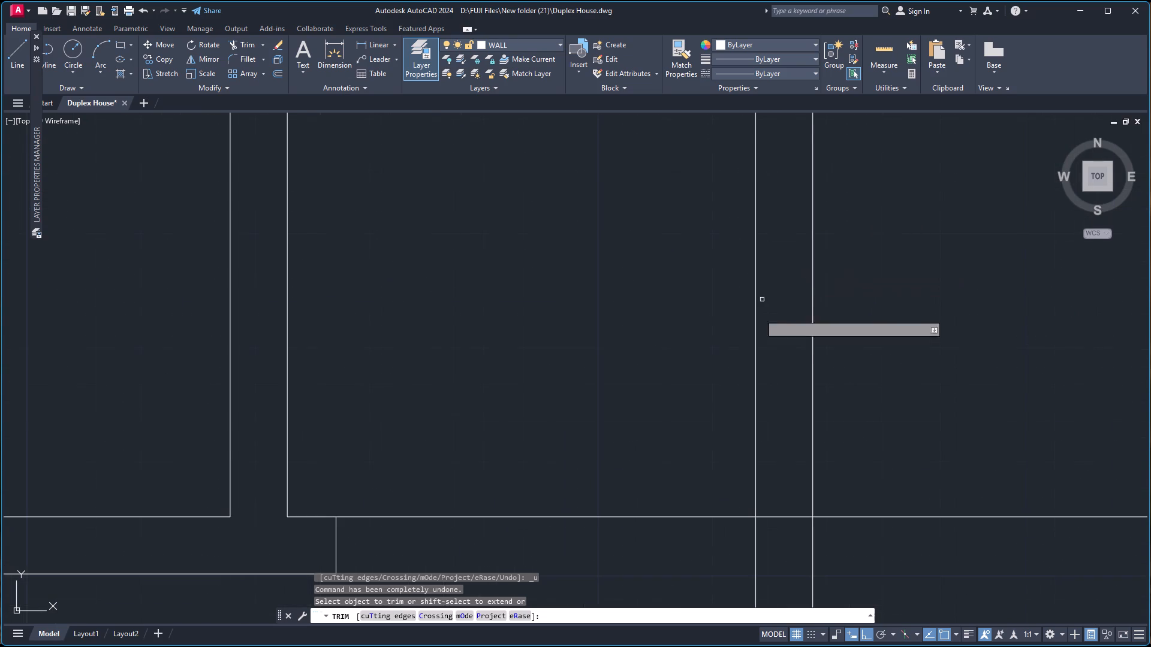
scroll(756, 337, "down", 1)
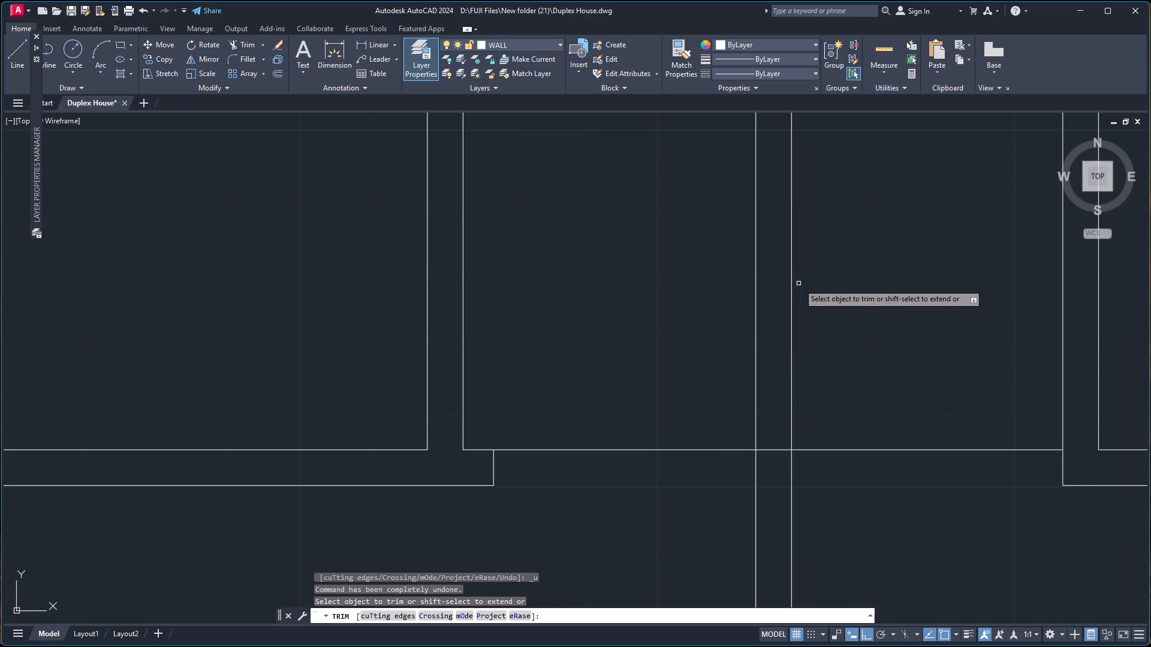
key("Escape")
Draw a short horizontal line between the new vertical partition's two lines, just north of the line joining the third partition's two parts.
key("l")
key("Return")
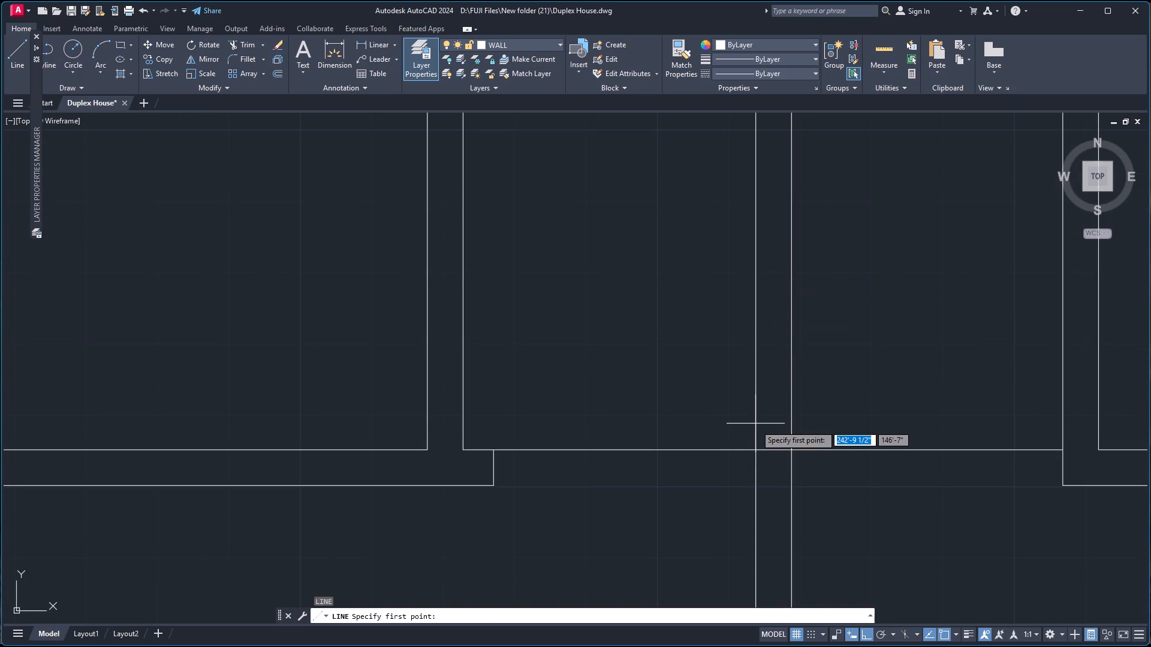
scroll(755, 424, "up", 1)
left_click(756, 436)
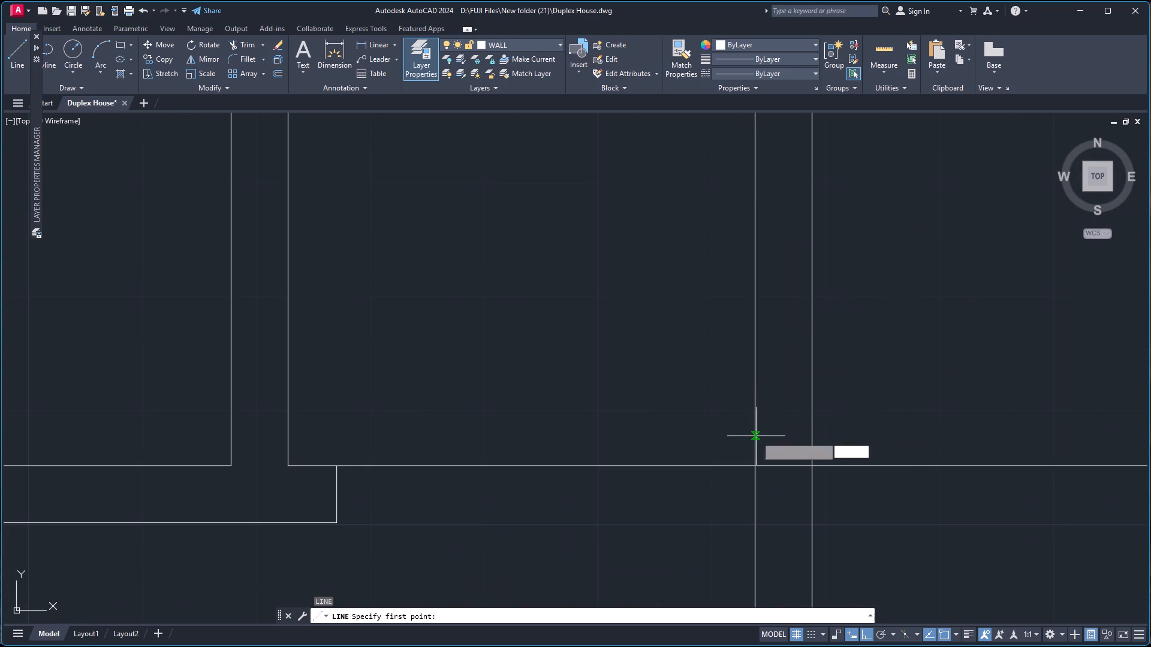
left_click(811, 436)
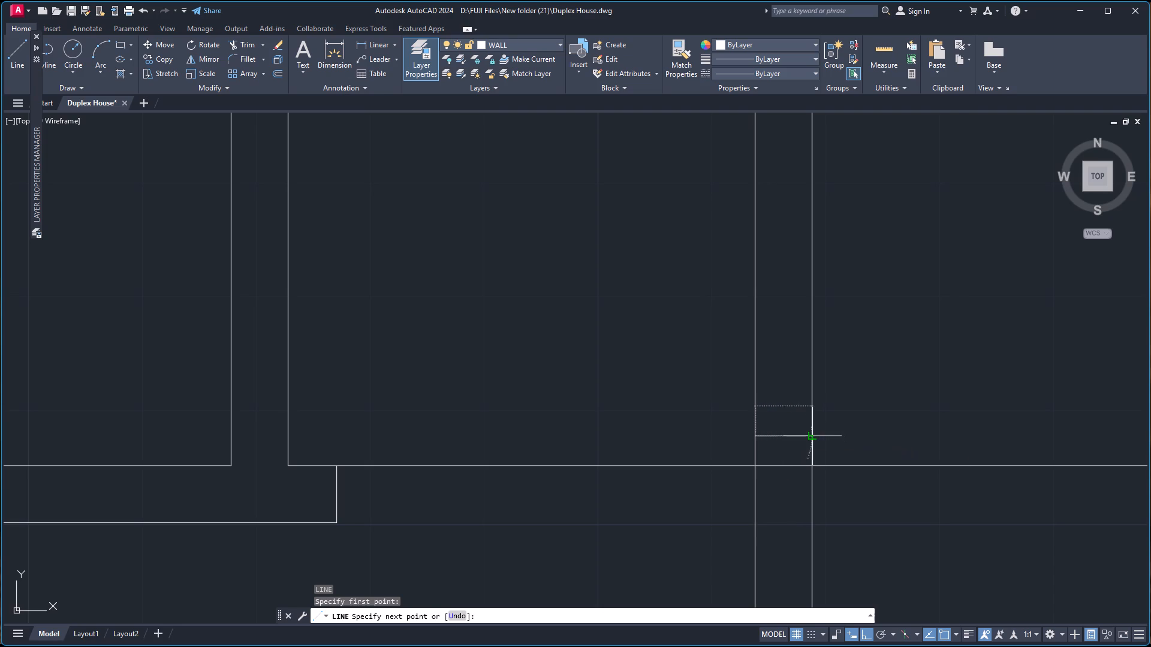
key("space")
Trim both lines of the new vertical partition north of its short closing line.
key("t")
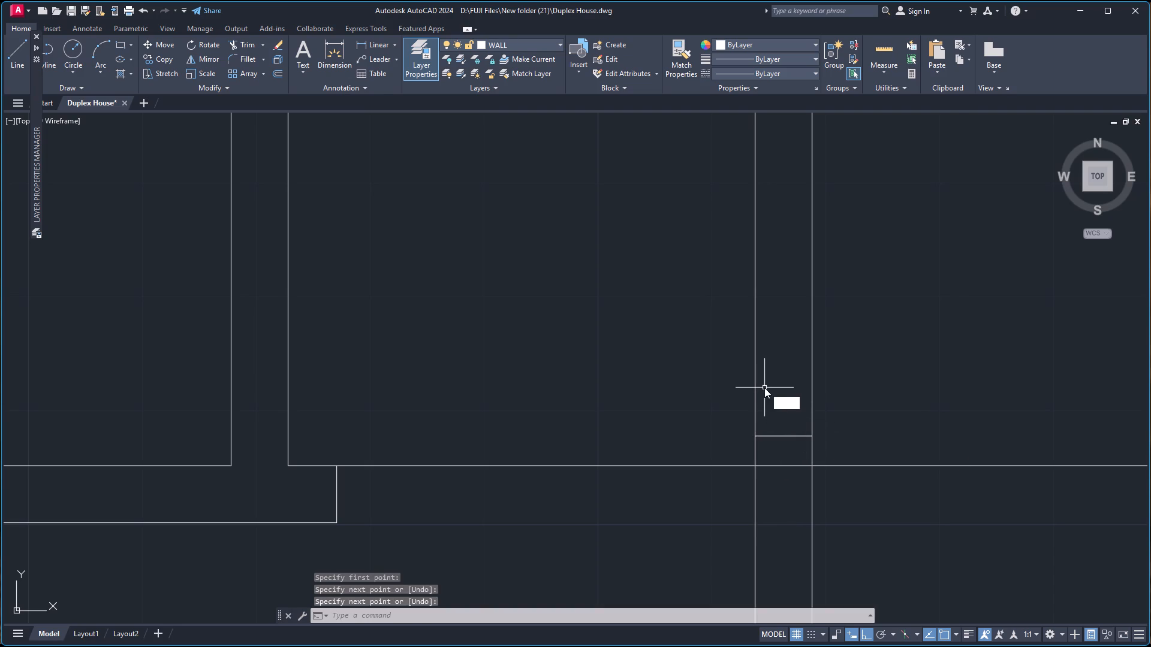
key("r")
key("Return")
left_click_drag(671, 337, 679, 337)
left_click(975, 295)
Trim the fourth horizontal partition west of the new vertical partition, including the small closed remnant at its left end.
scroll(951, 301, "down", 4)
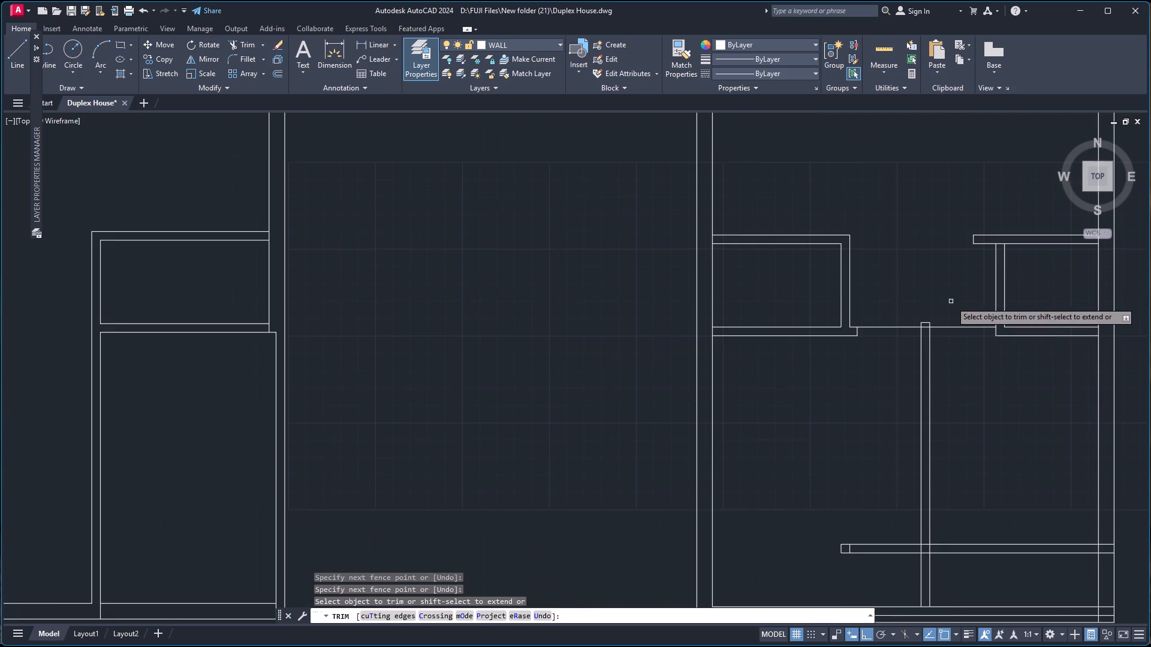
scroll(1023, 531, "down", 1)
scroll(1041, 552, "up", 2)
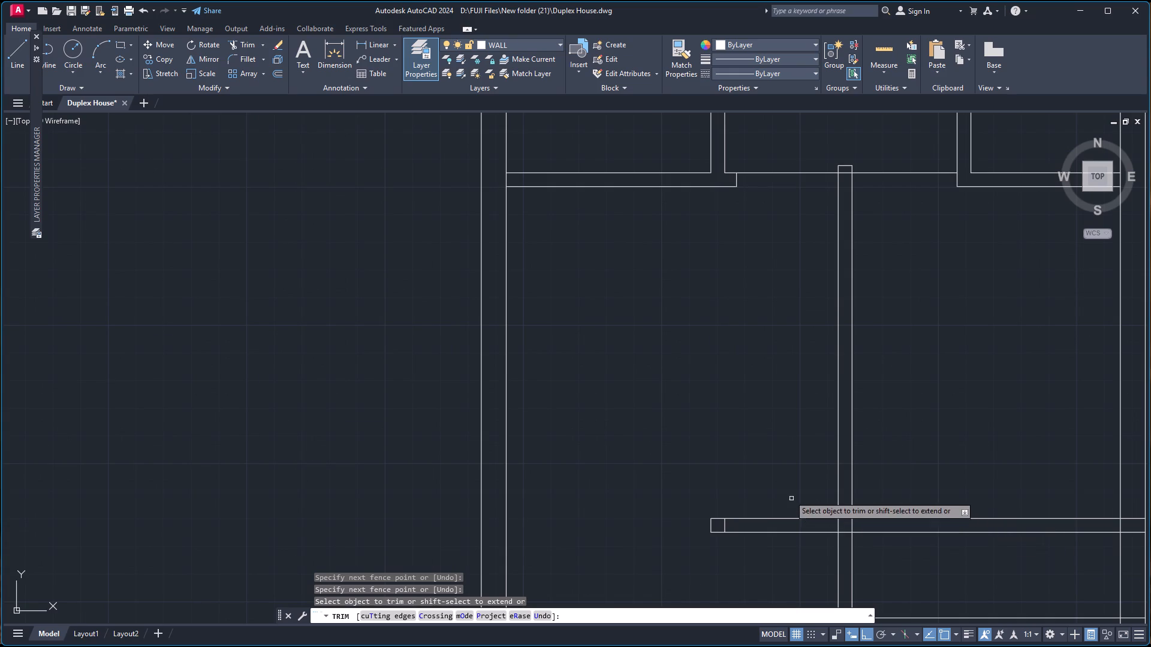
left_click(782, 472)
left_click(768, 585)
left_click(704, 530)
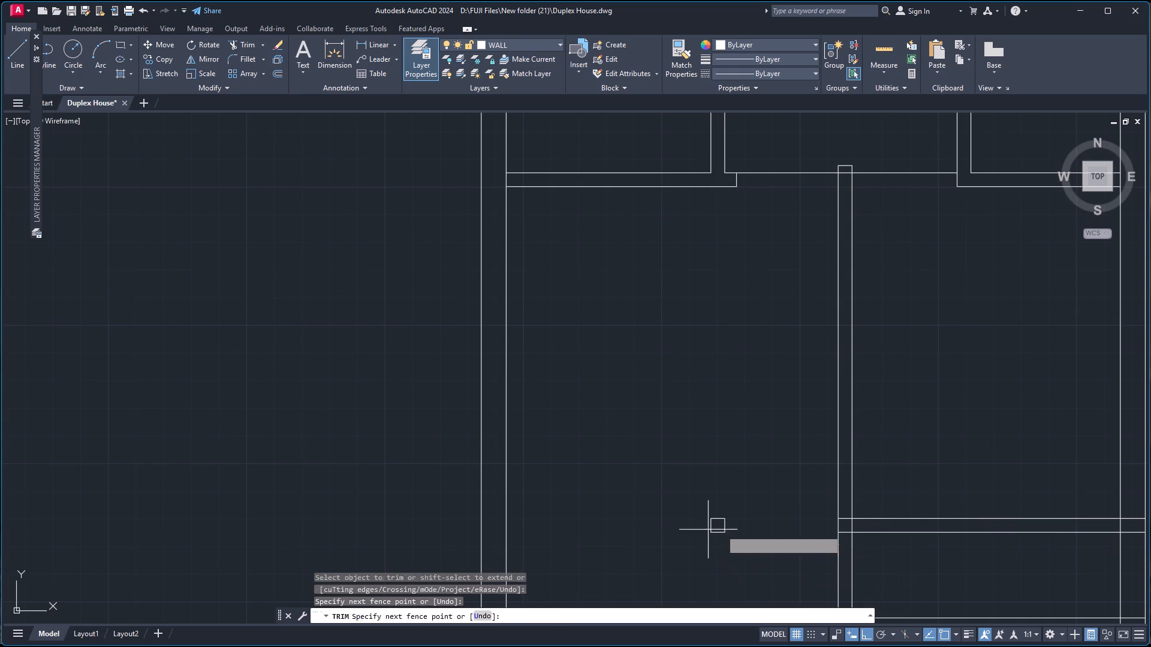
left_click(742, 528)
left_click(719, 503)
left_click(726, 577)
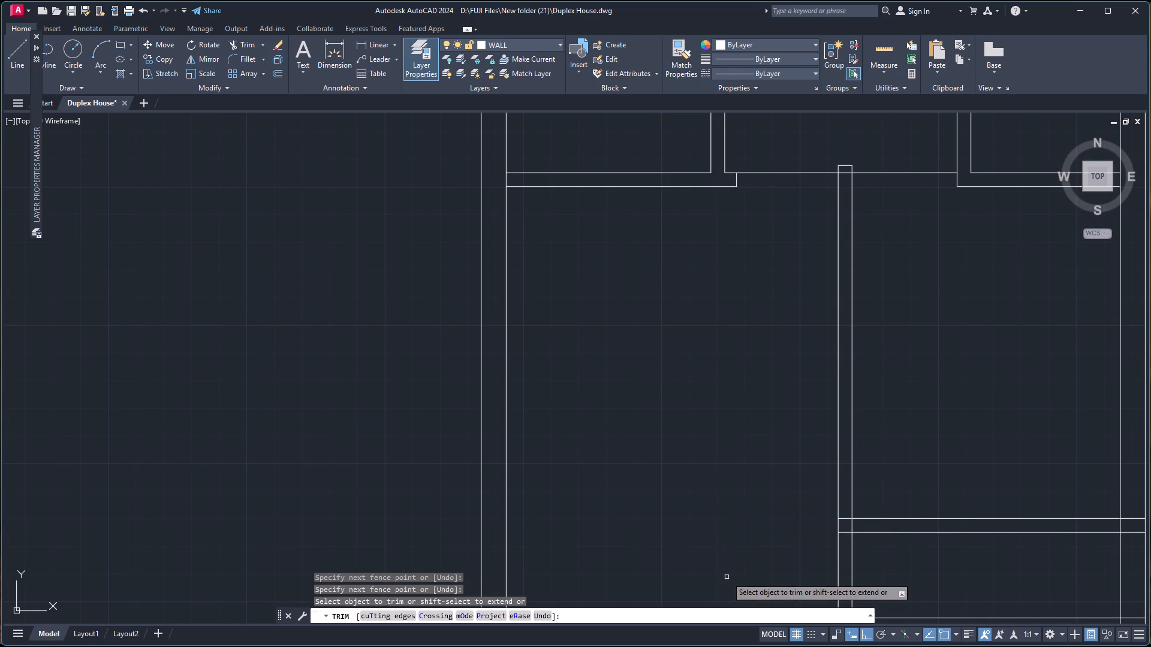
scroll(727, 576, "down", 5)
scroll(778, 586, "up", 4)
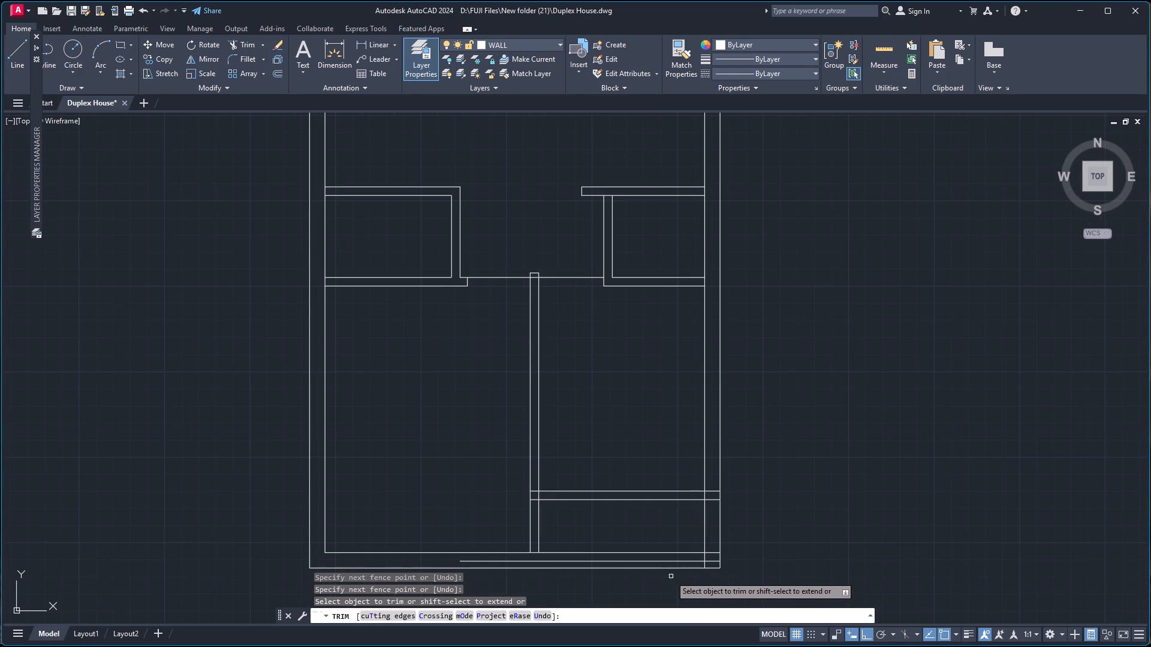
key("Escape")
Draw a vertical line across the south exterior wall, continuing the new vertical partition's right line to the wall's outer line.
key("l")
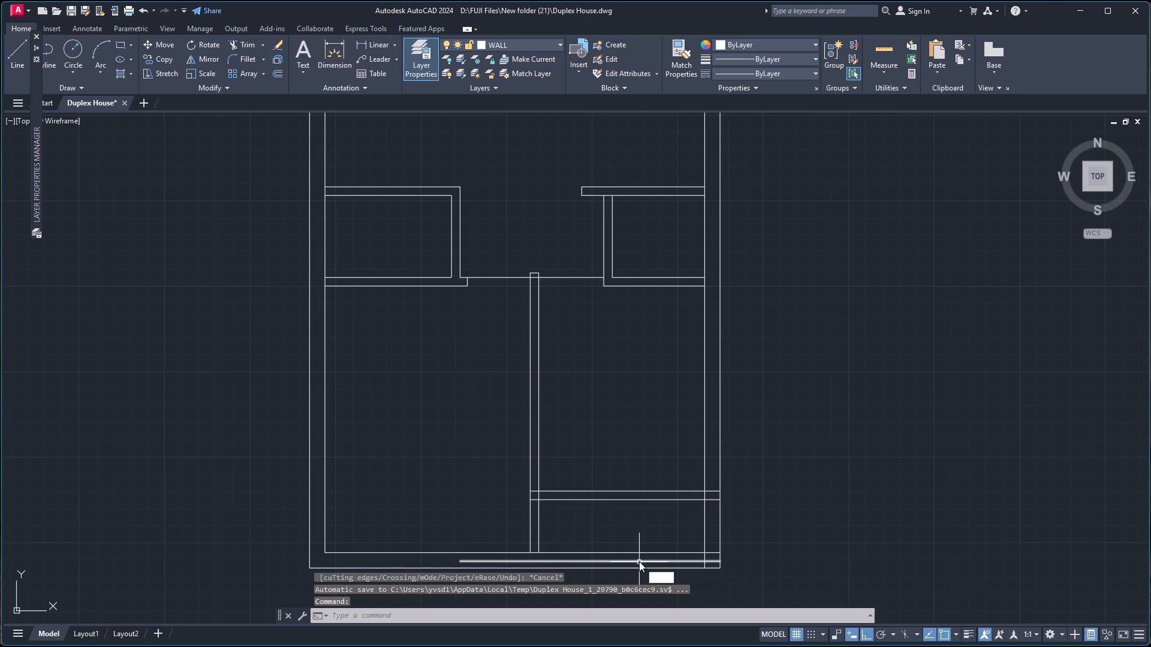
key("Return")
scroll(561, 557, "up", 2)
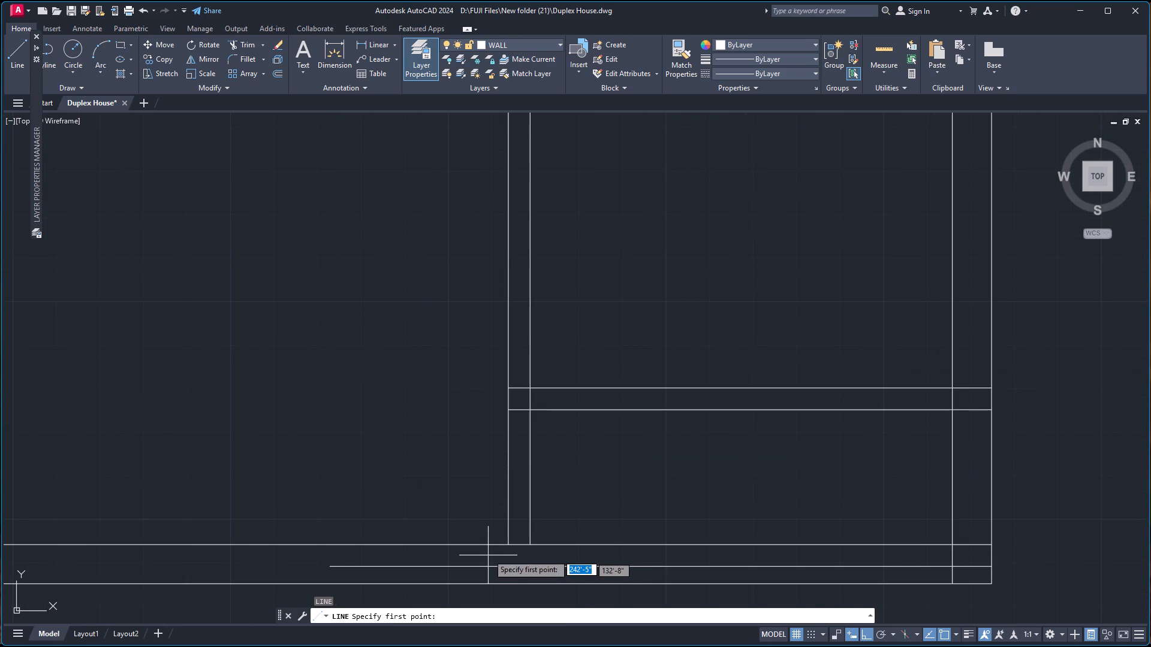
left_click(529, 546)
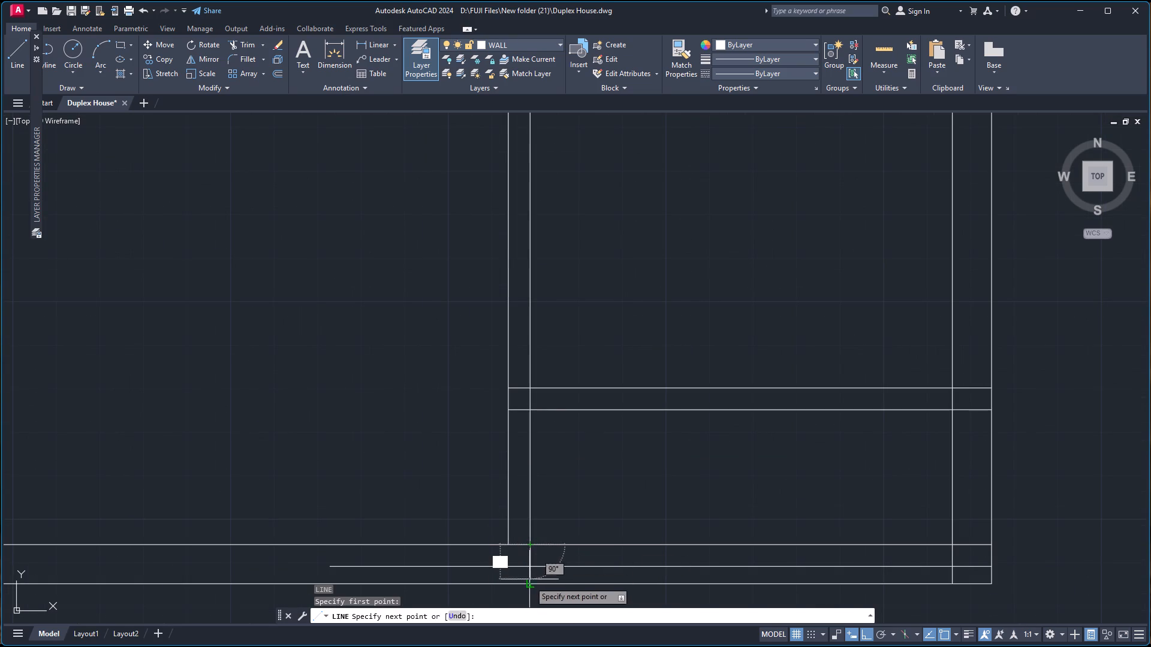
left_click(531, 584)
key("space")
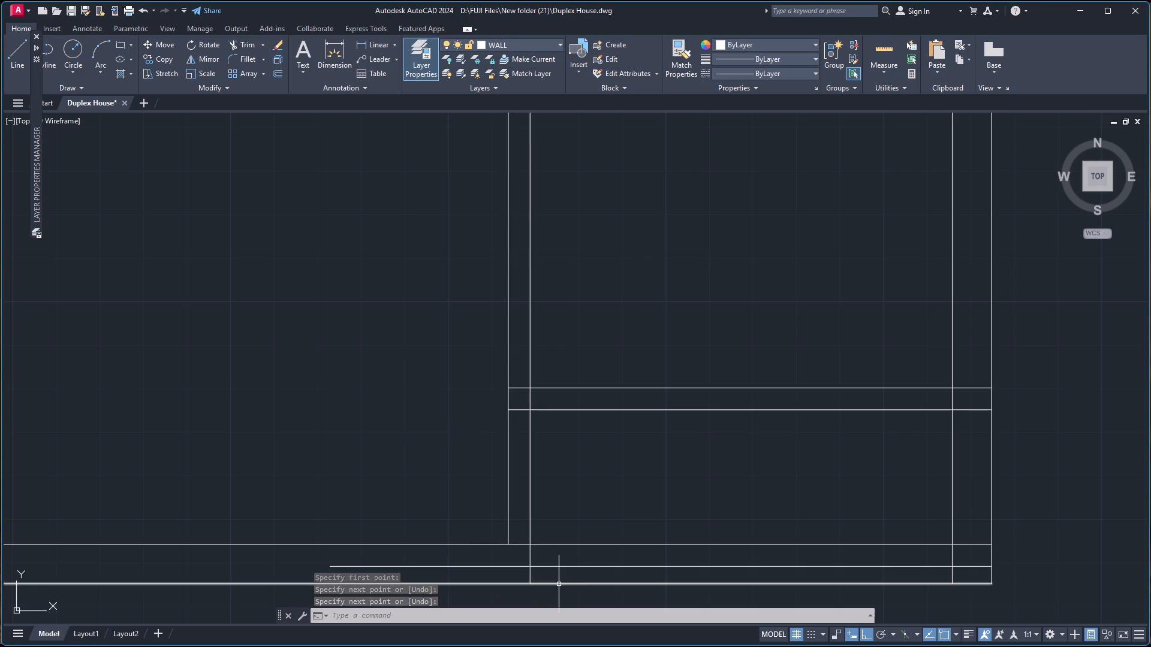
Trim the lines around the new vertical partition's south end: the inner offset line to its west, its left line below the horizontal partition, and their corner overlap.
type("TR")
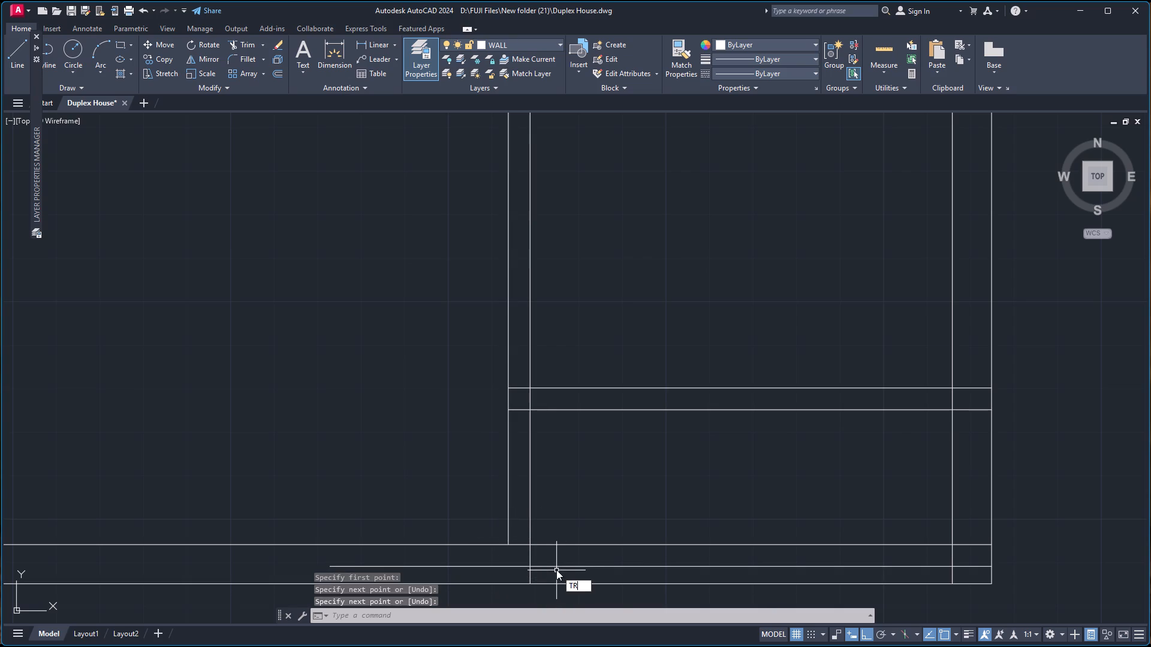
key("Return")
left_click(498, 565)
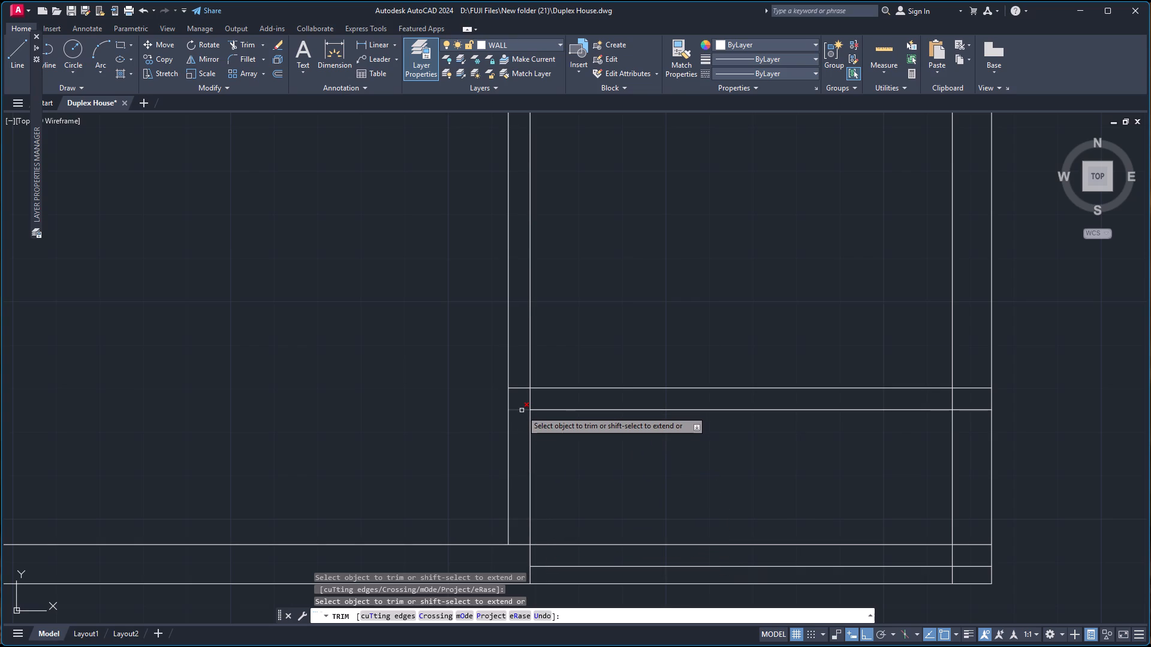
left_click(499, 445)
left_click(517, 448)
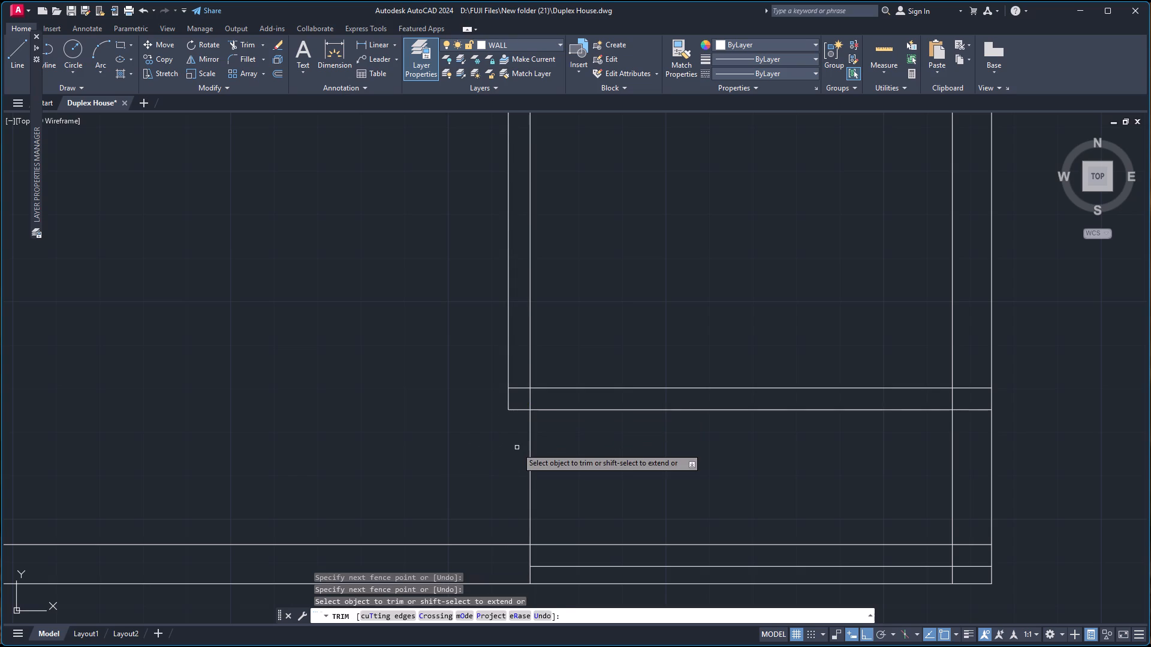
left_click(519, 389)
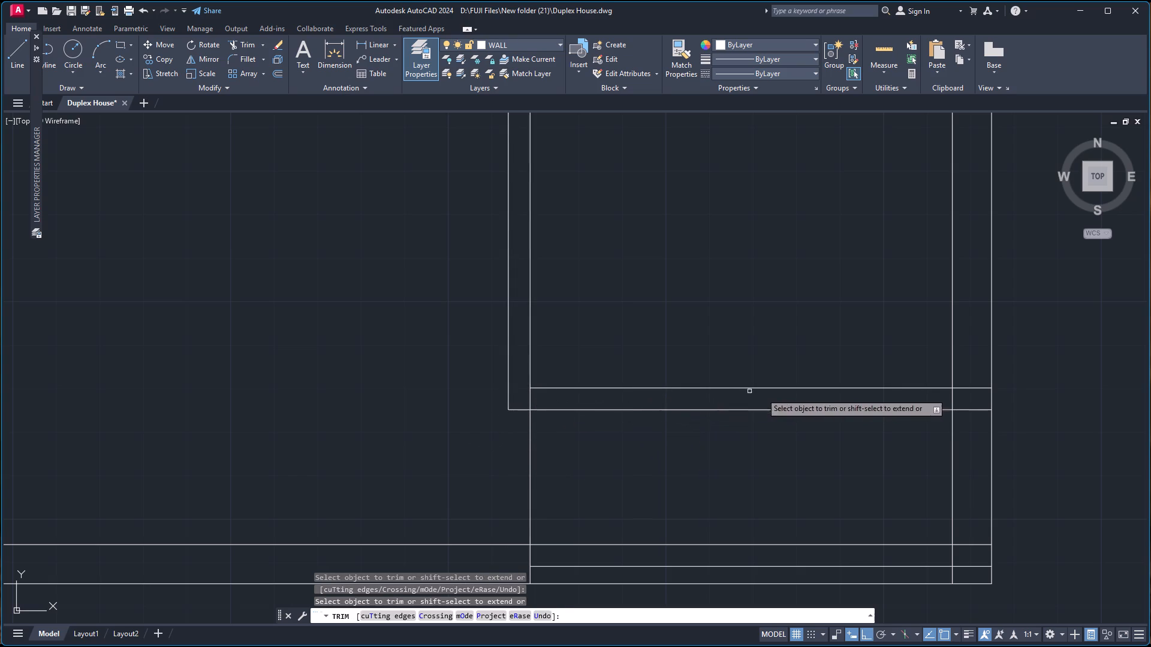
Trim the horizontal lines crossing the east exterior wall and the south wall's upper line between the vertical partition and that wall.
left_click(977, 372)
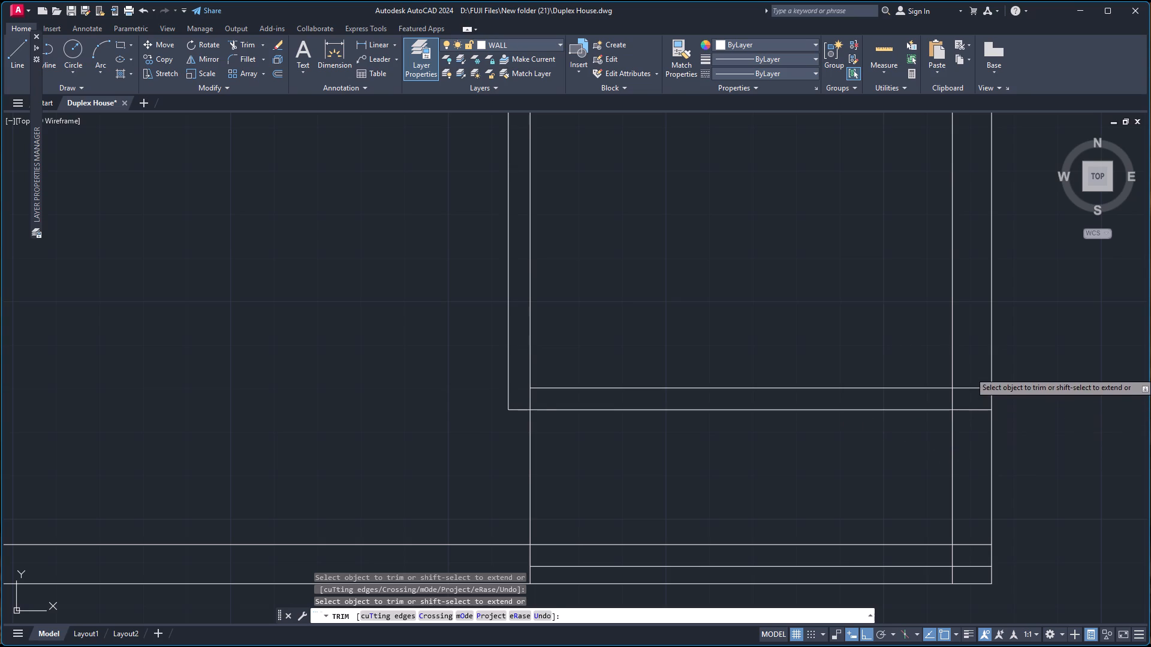
left_click(967, 456)
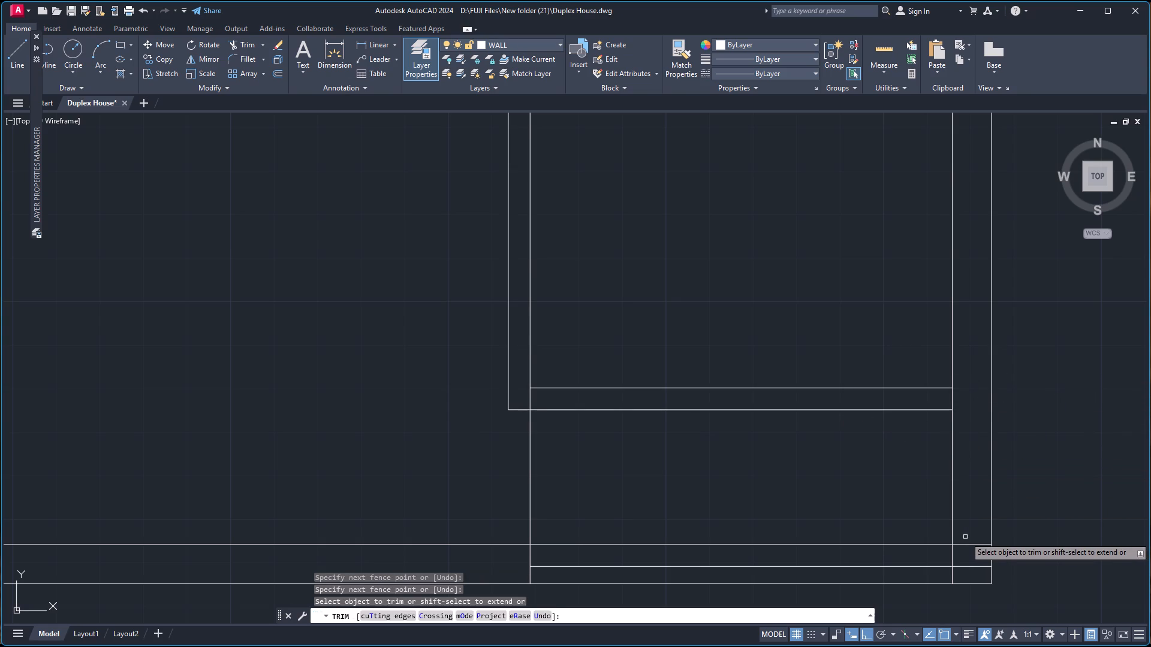
left_click(659, 545)
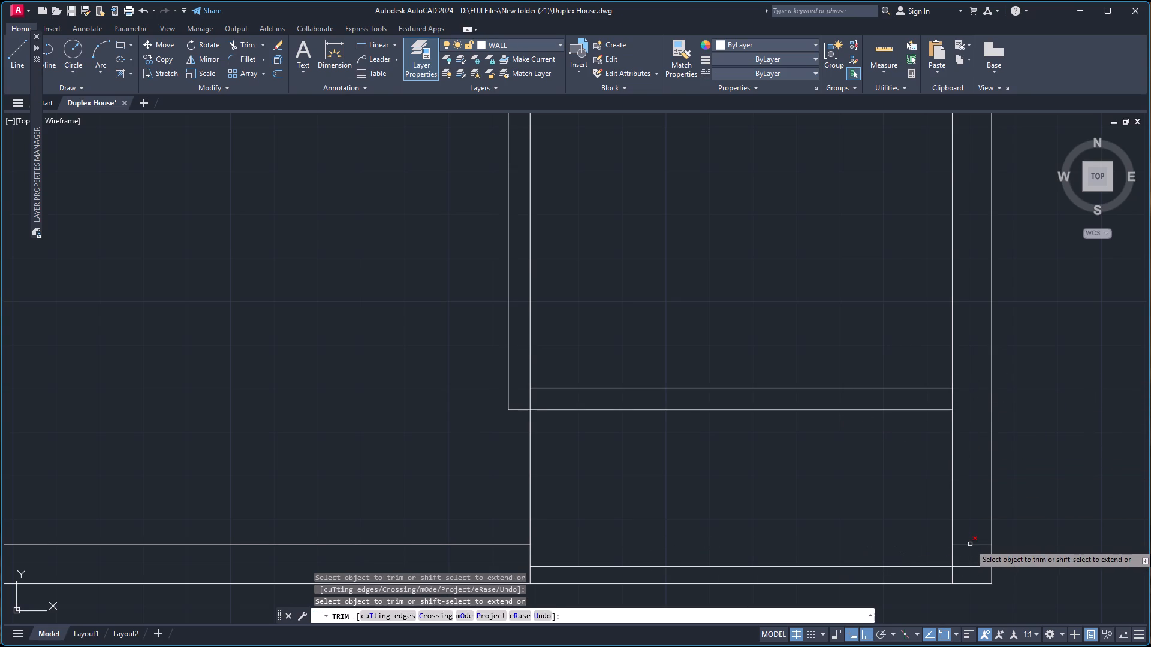
left_click(969, 544)
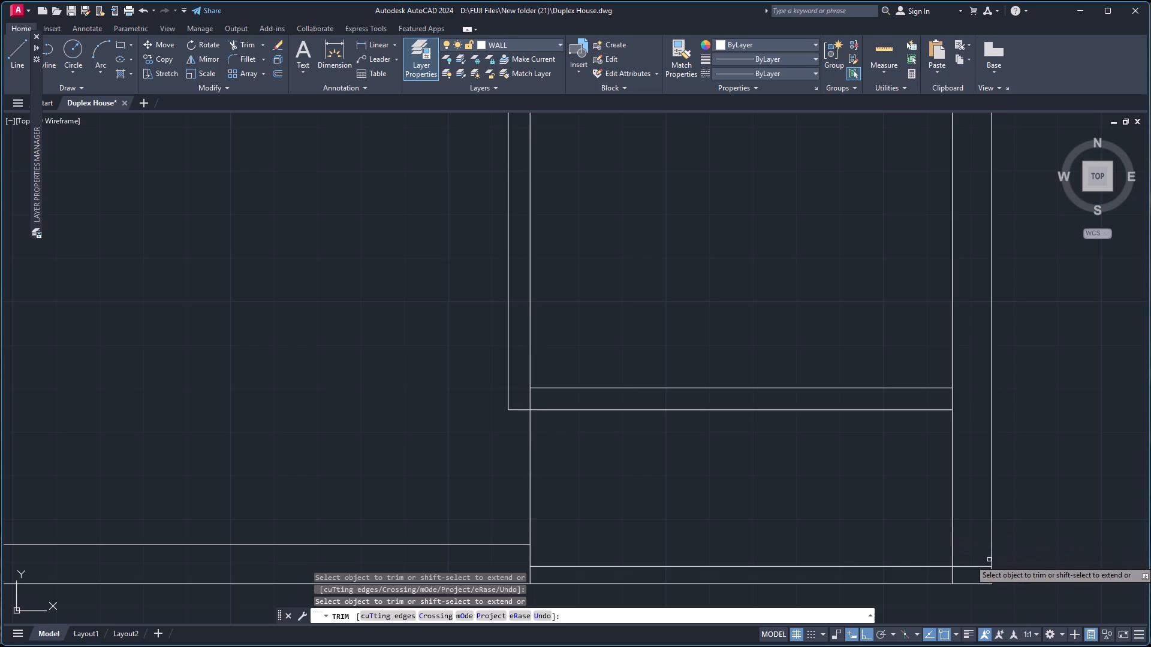
left_click(973, 569)
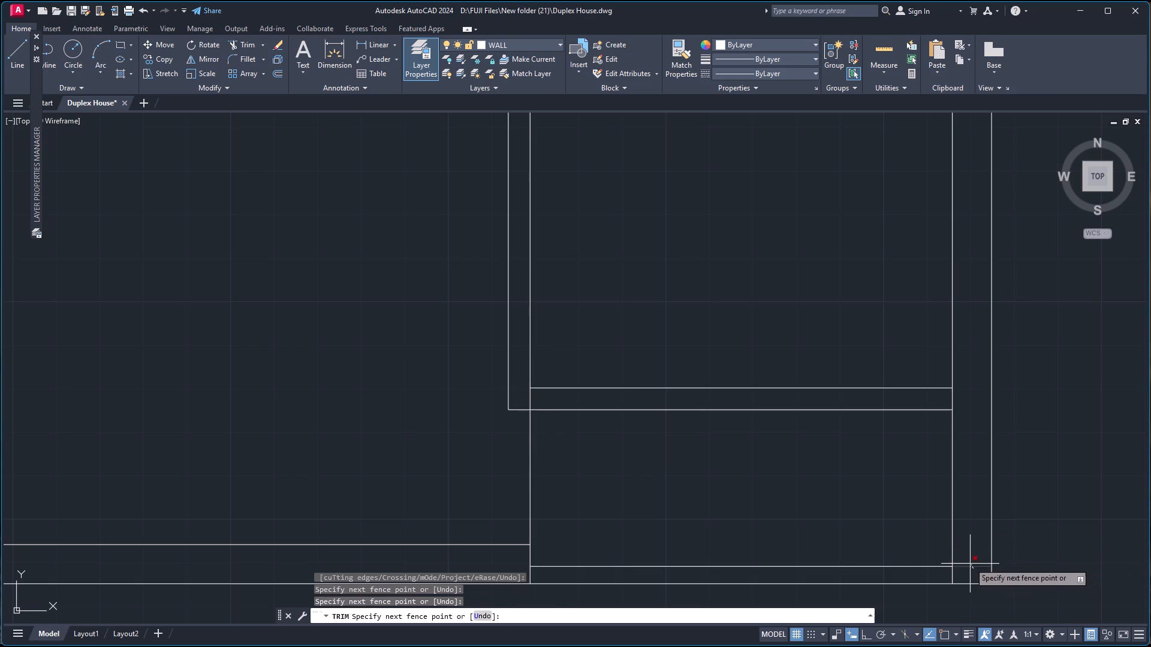
scroll(884, 514, "down", 1)
left_click(935, 512)
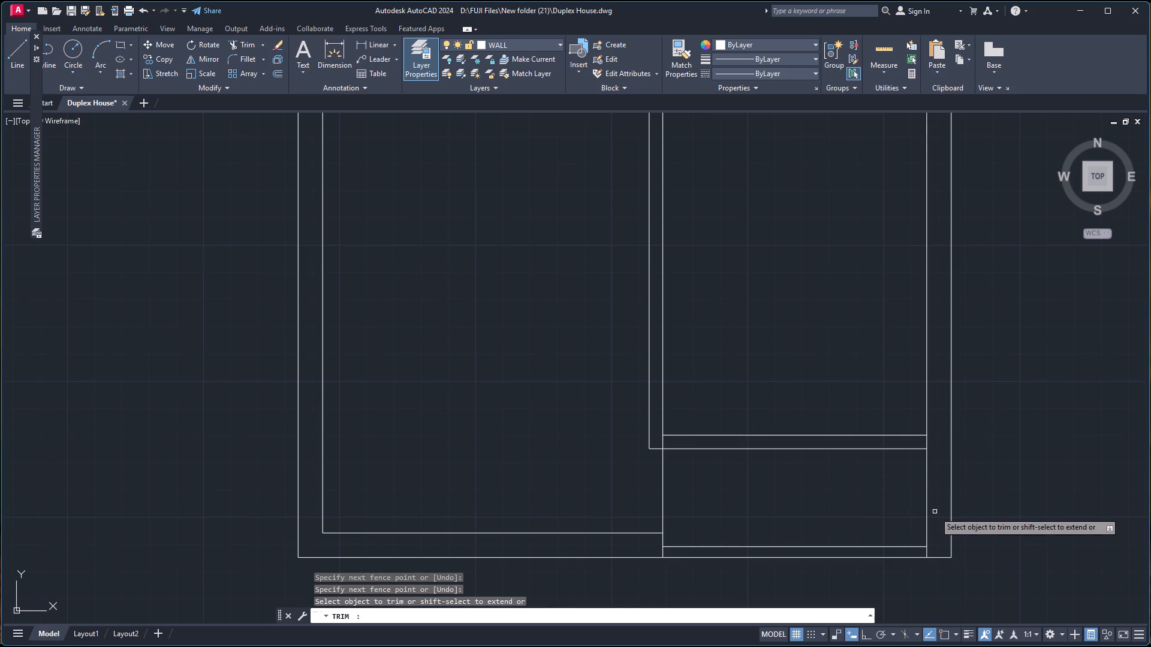
scroll(935, 469, "down", 2)
scroll(875, 442, "up", 1)
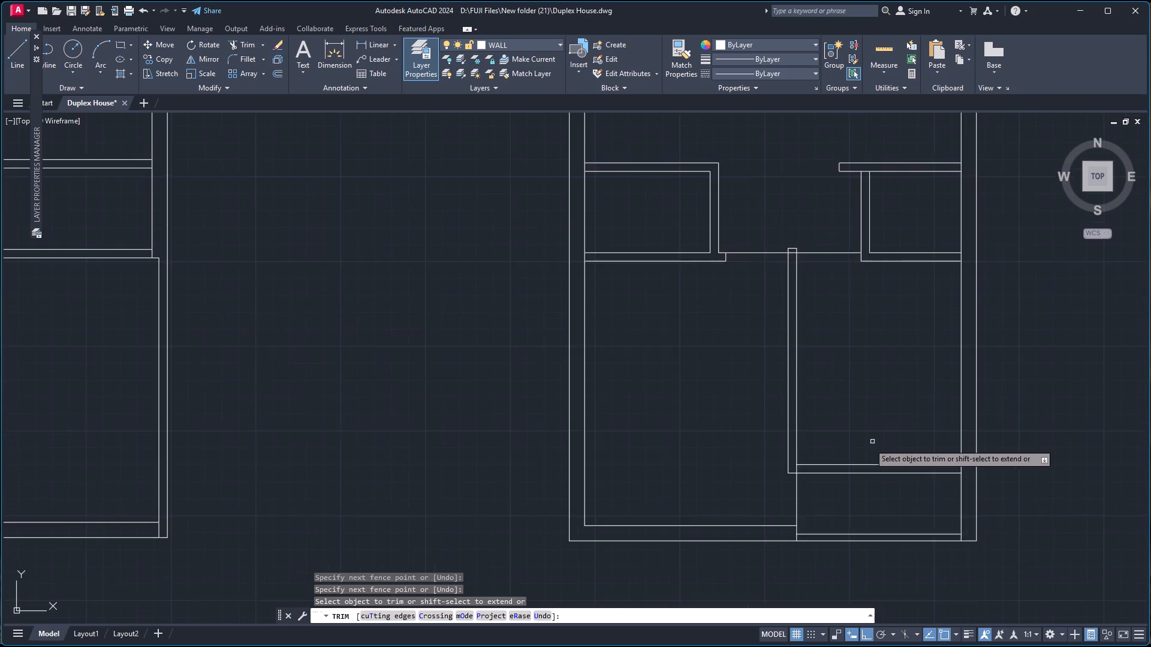
scroll(867, 443, "up", 1)
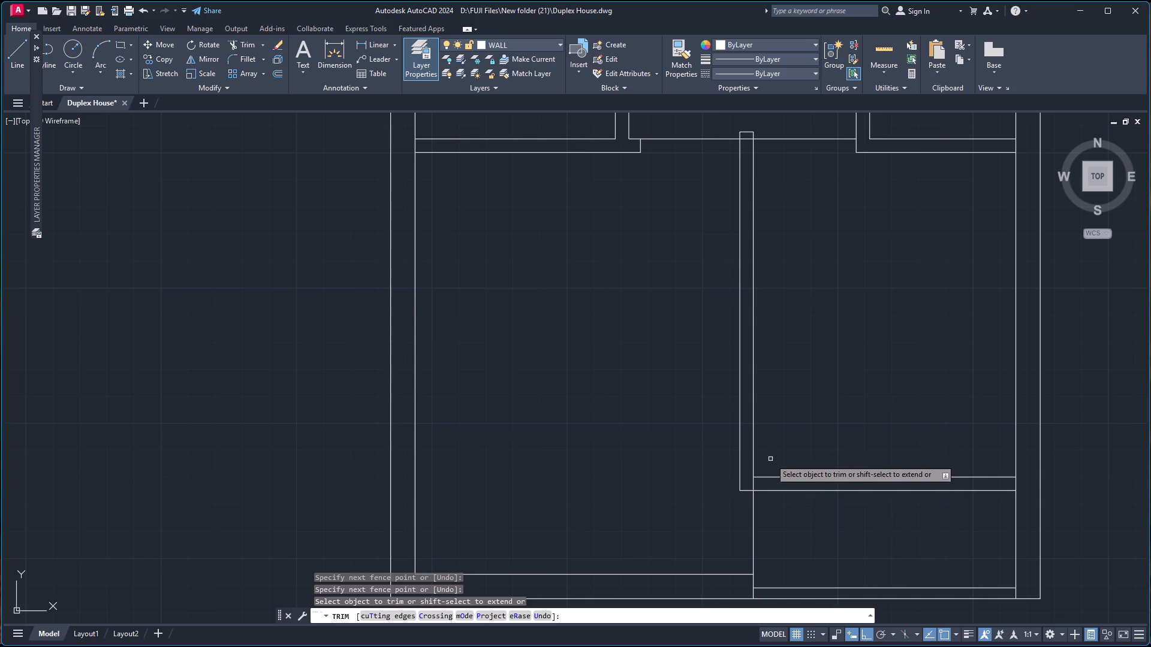
key("Escape")
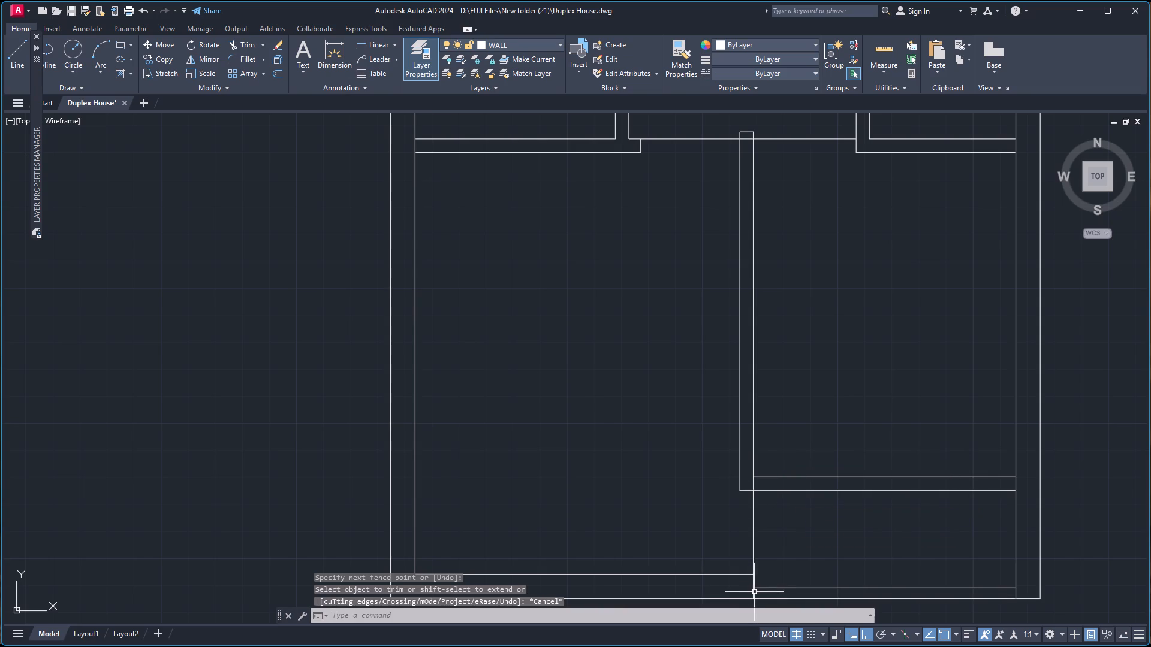
Join the short vertical line across the south wall with the vertical partition's right line into one line.
left_click(754, 592)
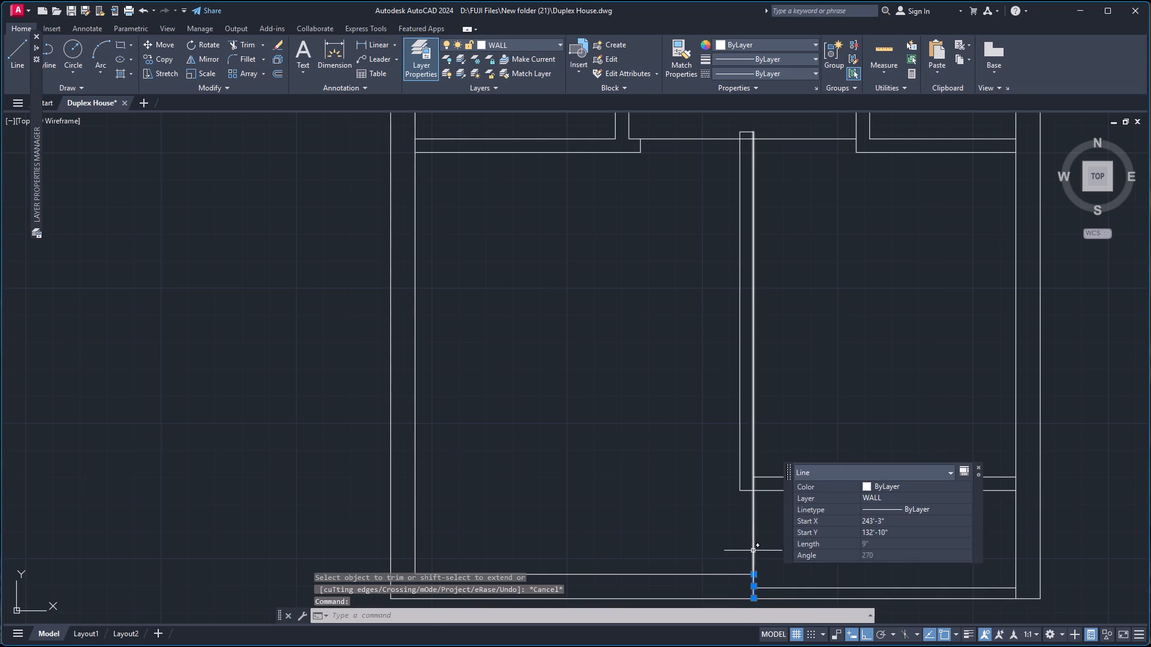
left_click(752, 551)
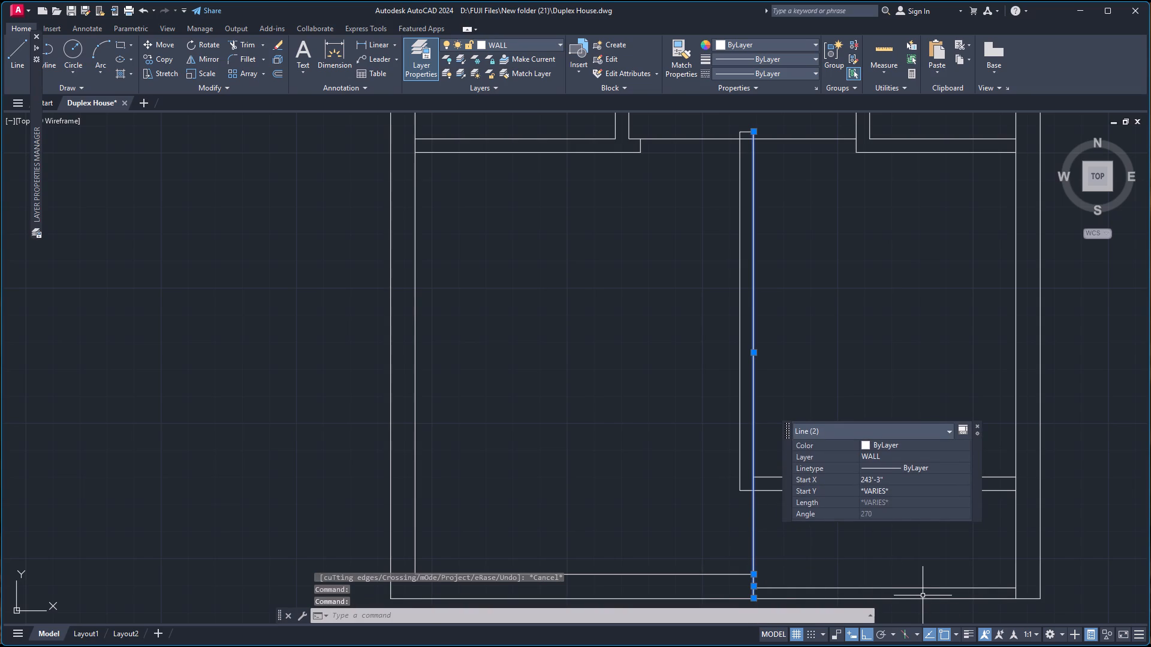
key("j")
key("Return")
Check the wall and room distances of the second plan with the Quick measure tool.
scroll(803, 410, "down", 2)
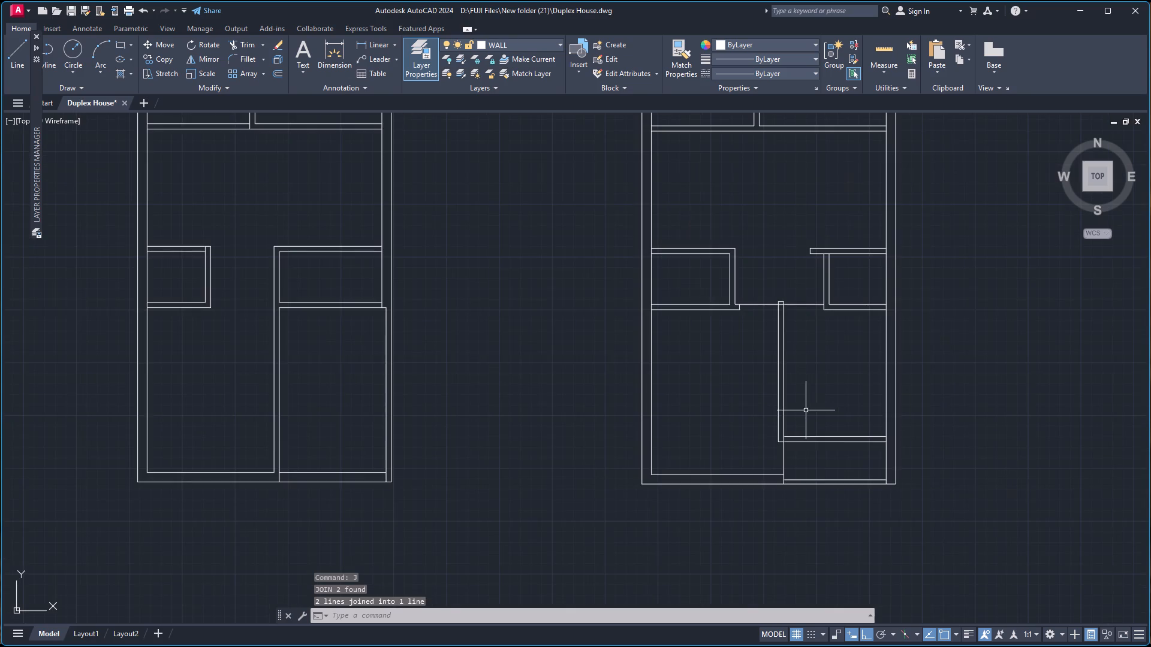
scroll(809, 404, "down", 1)
scroll(807, 232, "up", 1)
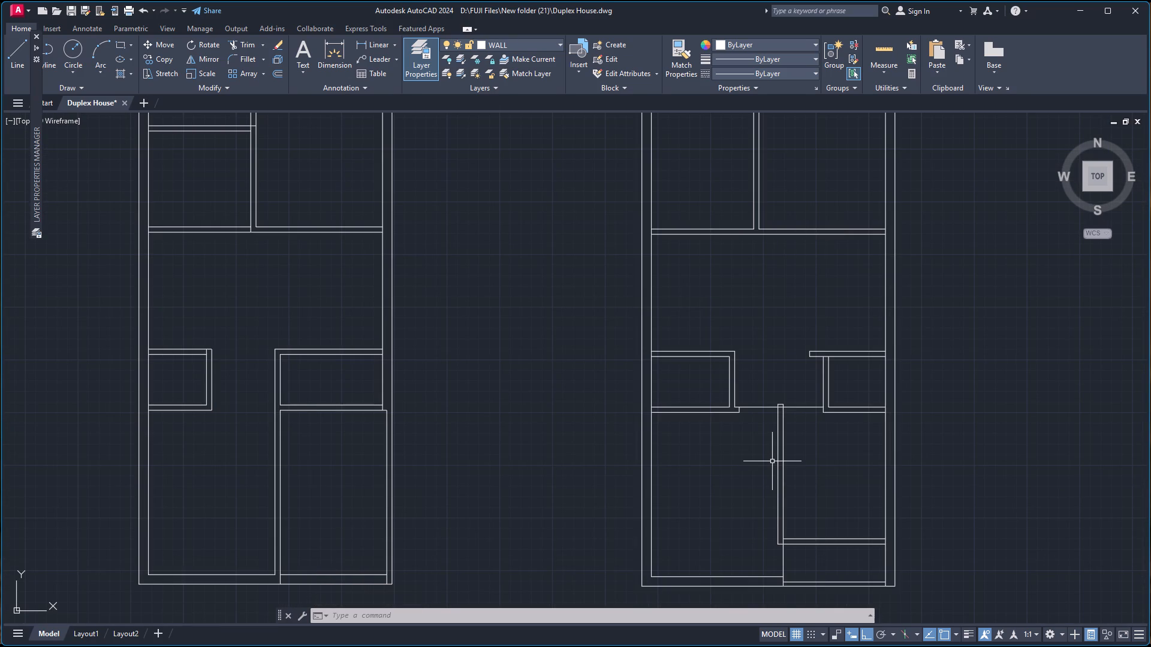
scroll(779, 449, "down", 2)
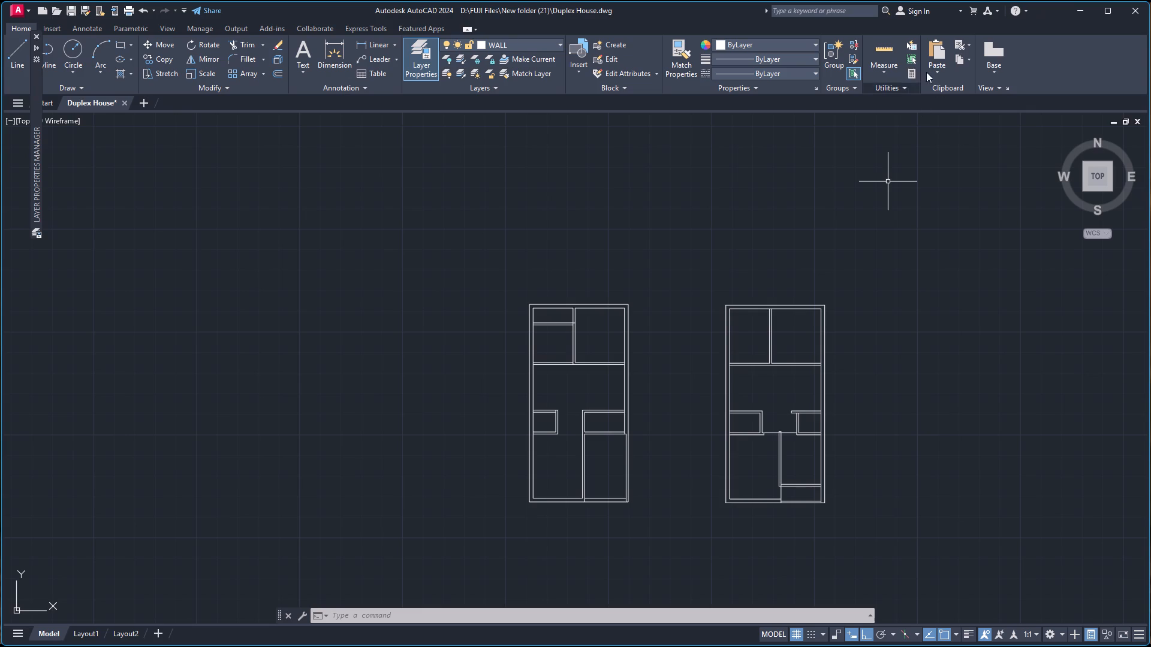
left_click(875, 50)
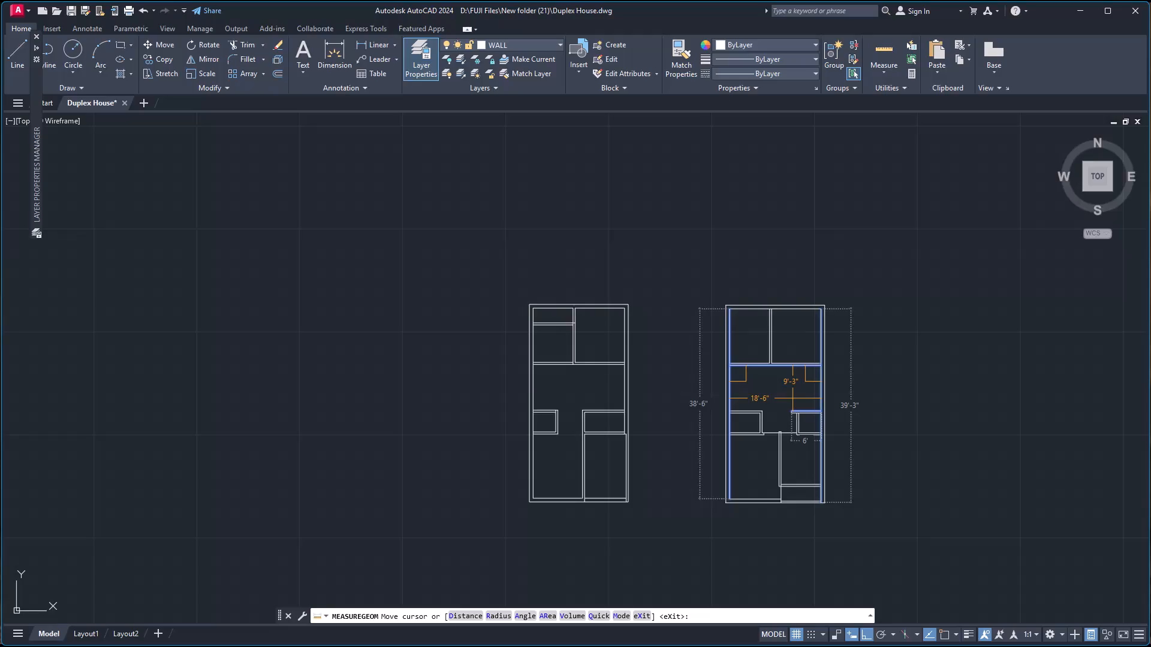
scroll(793, 398, "up", 2)
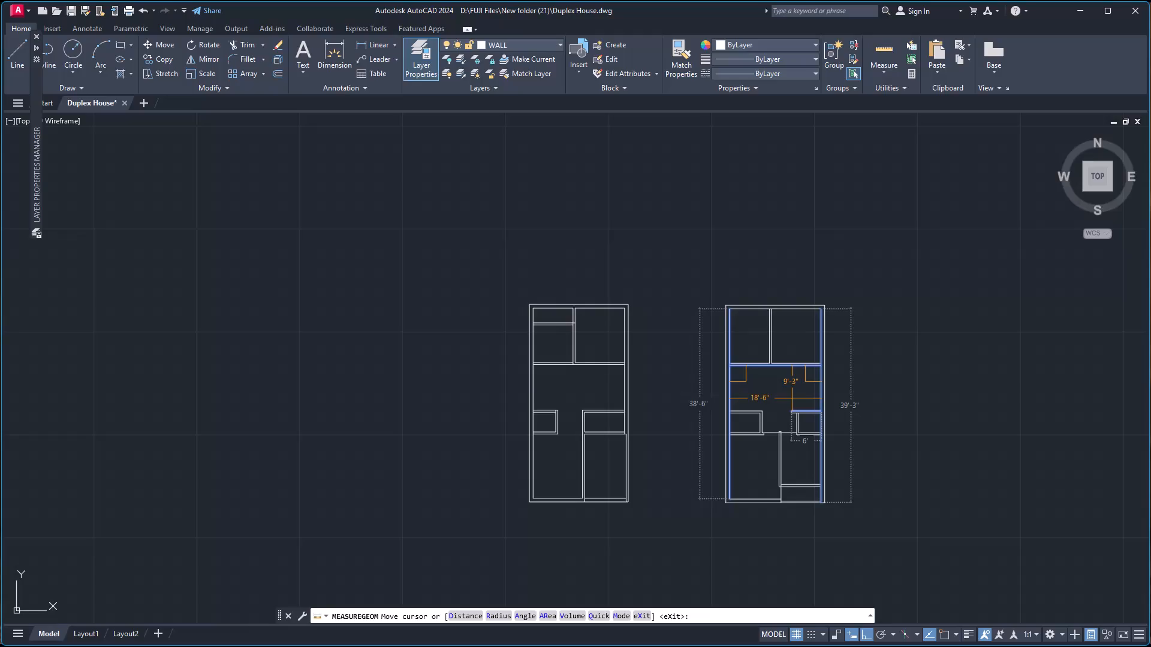
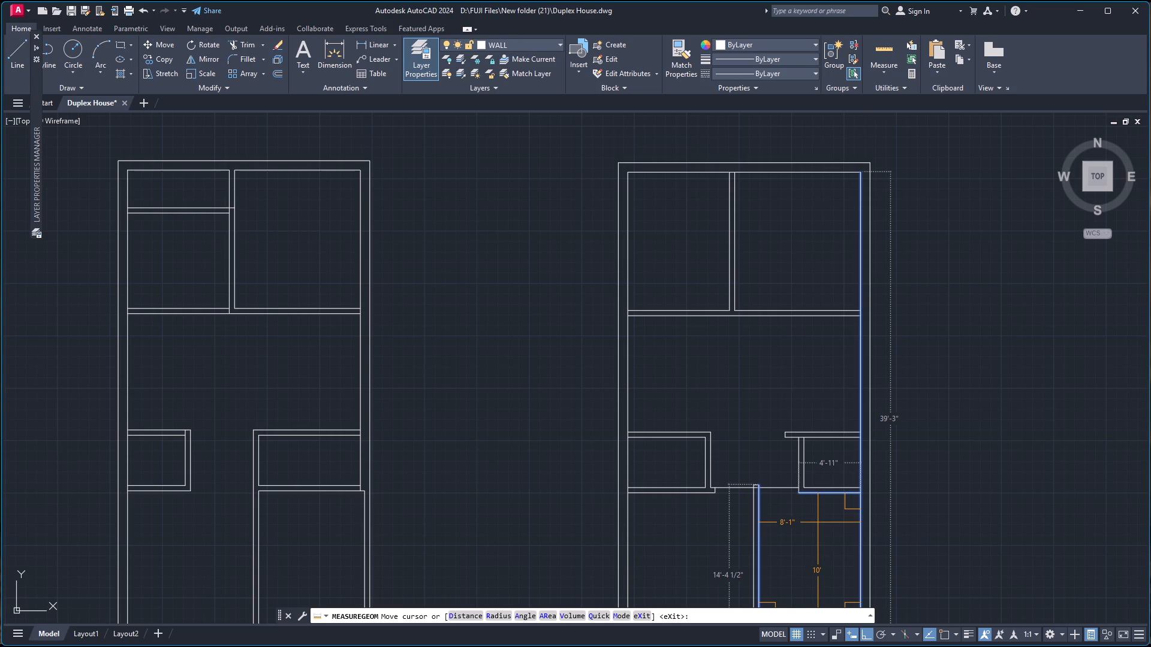
Check the distances of the two southern rooms and the narrow strip along the second plan's south wall with Quick measure.
scroll(818, 522, "down", 2, "ctrl")
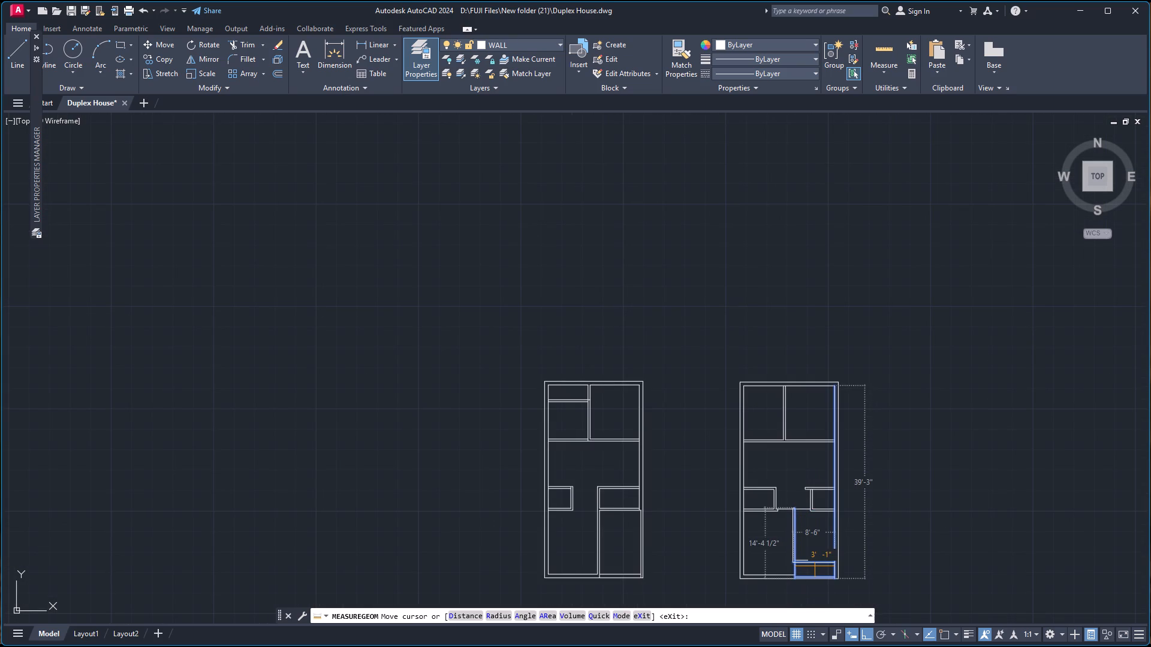
scroll(815, 567, "up", 2, "ctrl")
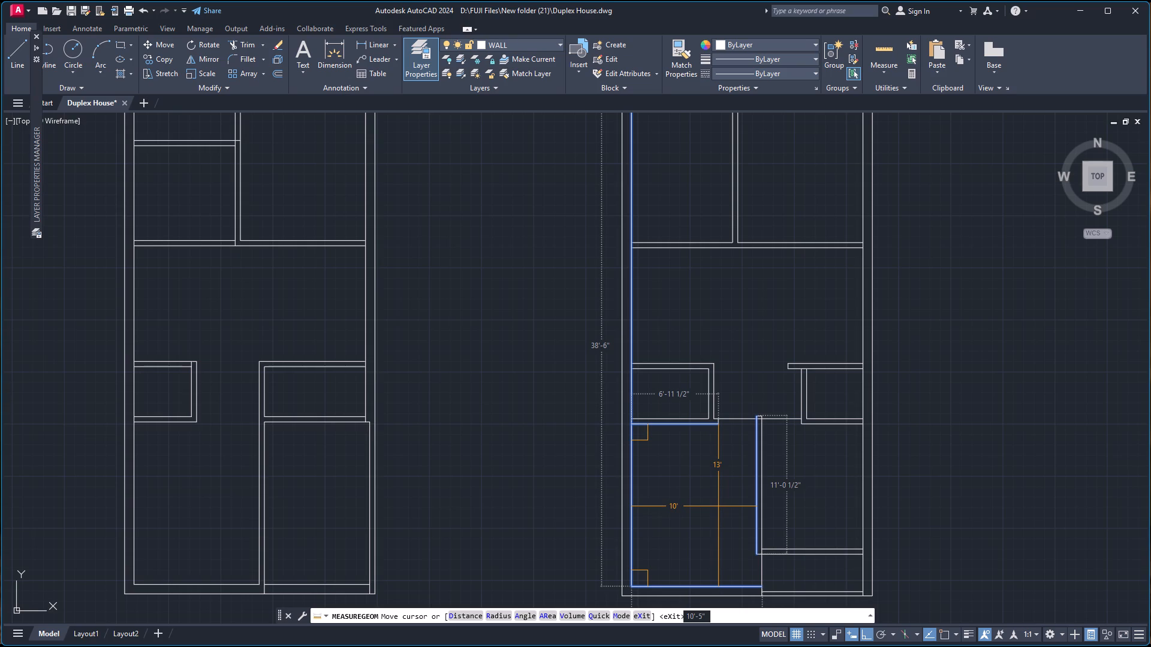
scroll(728, 504, "right", 1)
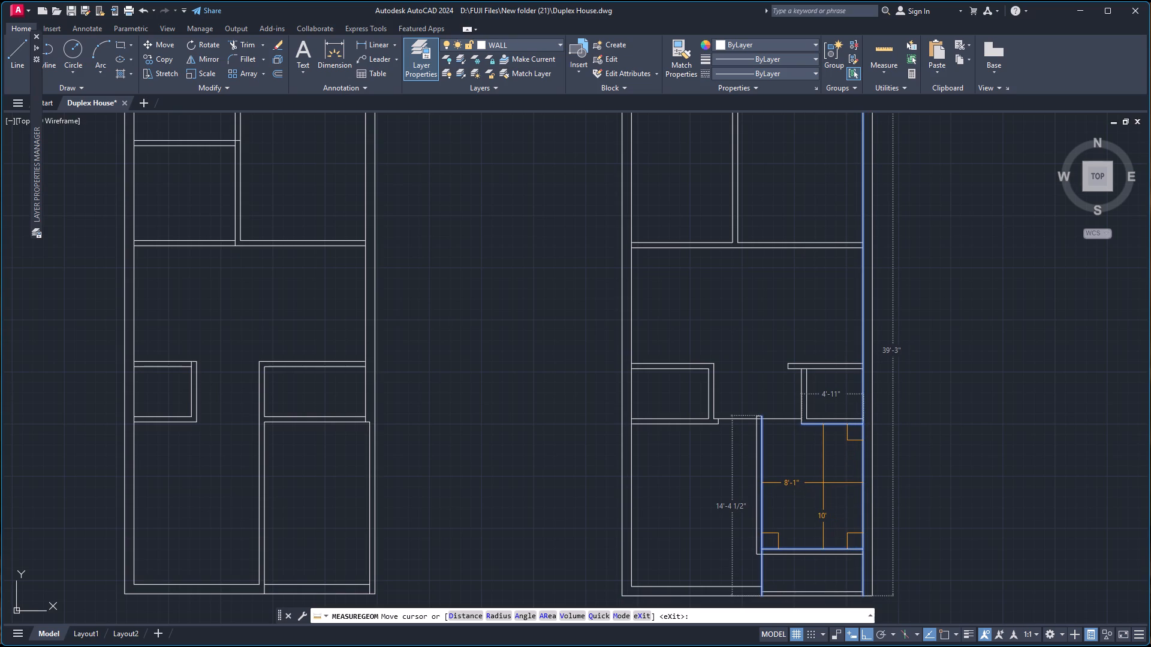
scroll(718, 475, "left", 1)
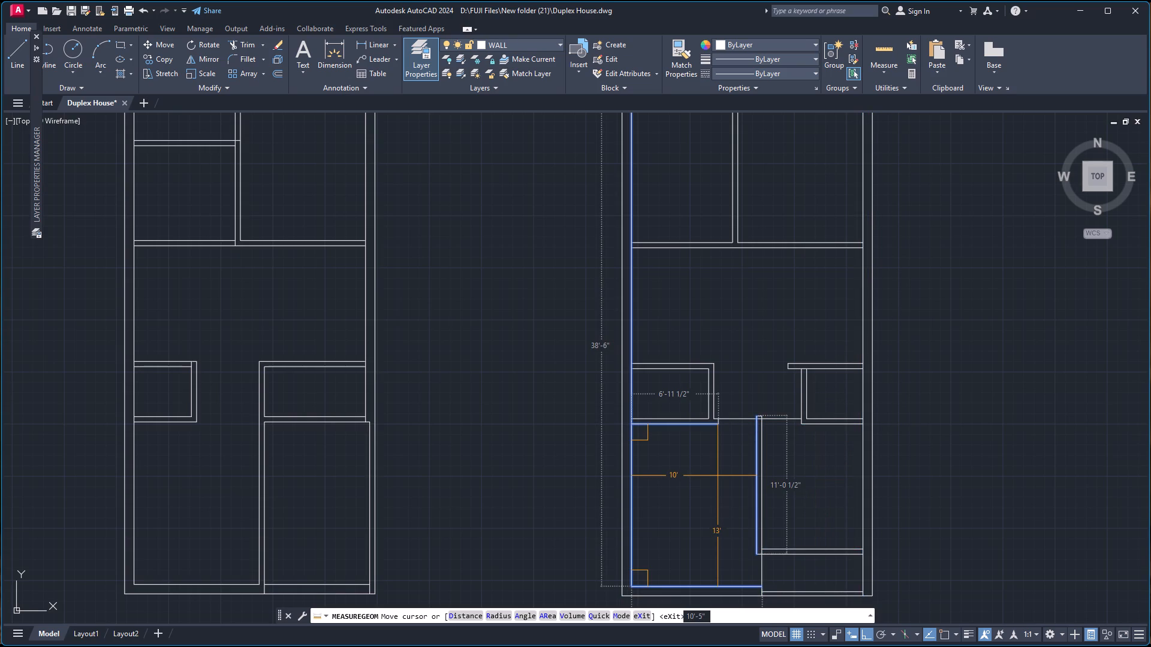
scroll(718, 475, "left", 1)
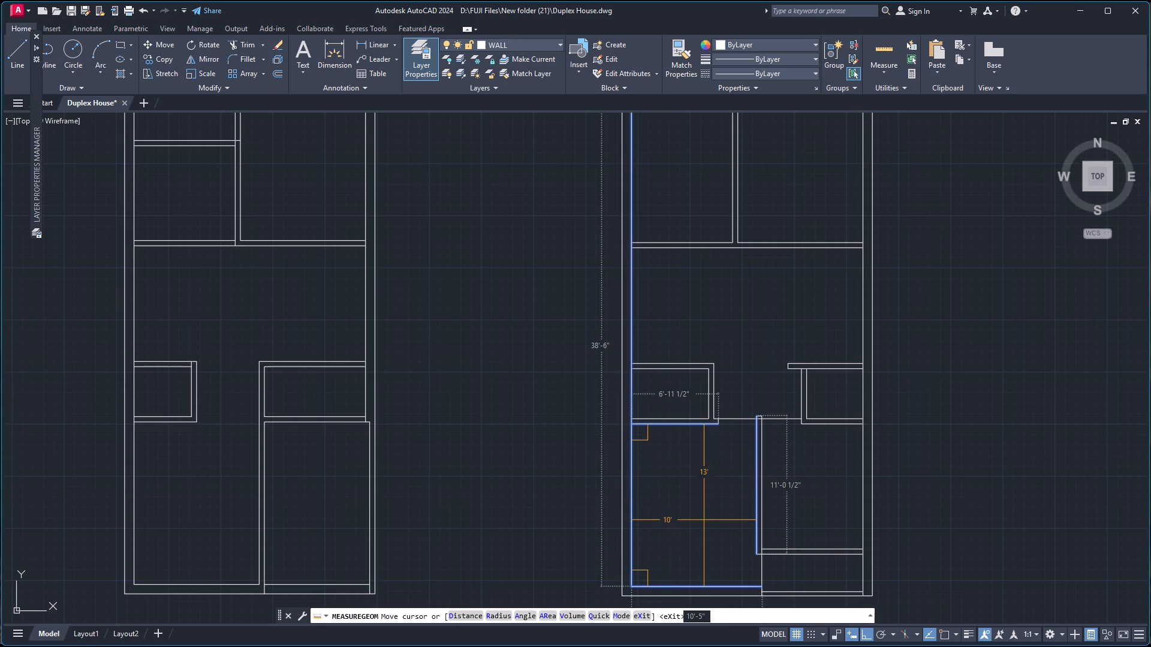
scroll(731, 516, "right", 1)
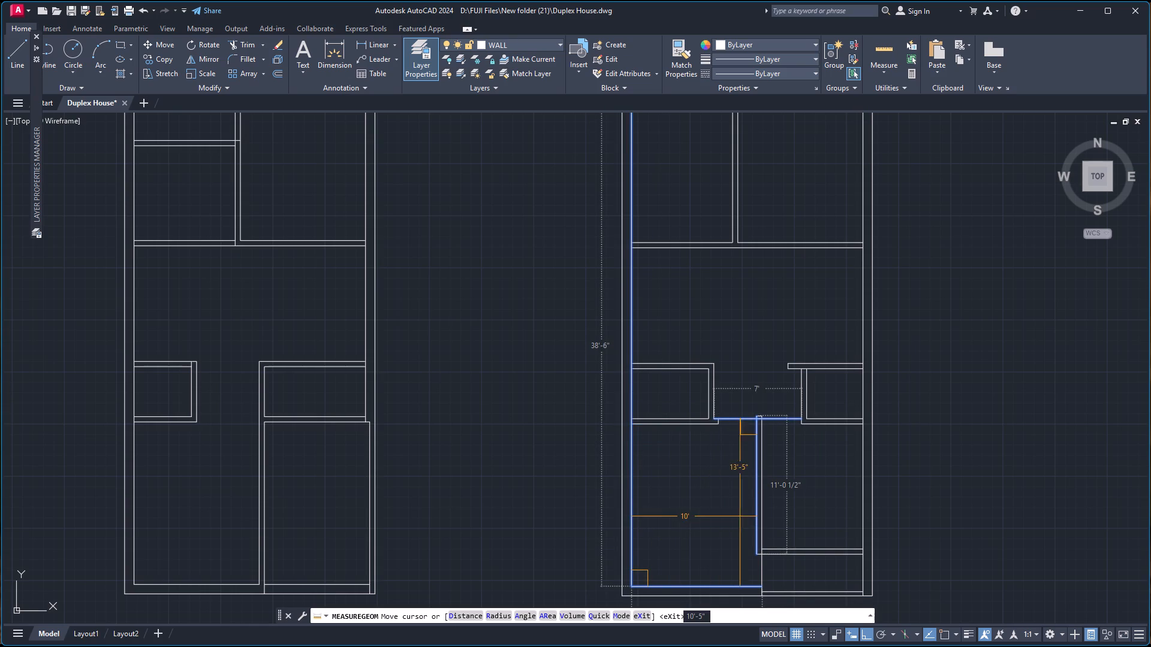
scroll(742, 516, "right", 1)
scroll(790, 504, "right", 1)
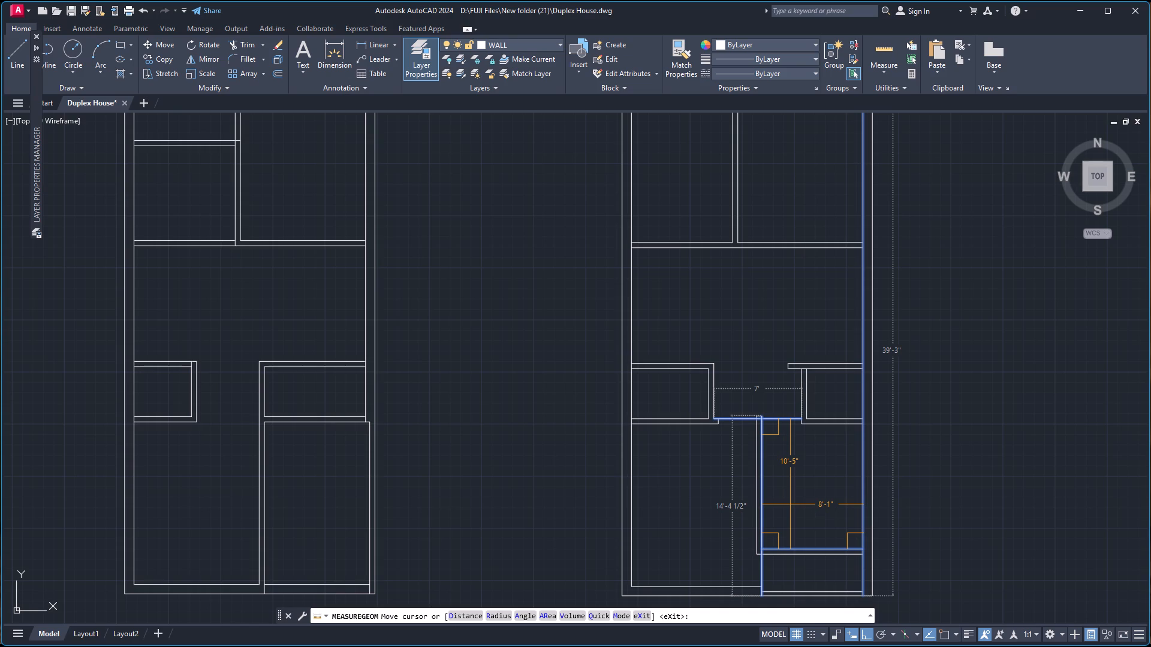
scroll(790, 524, "up", 1)
scroll(780, 625, "up", 1)
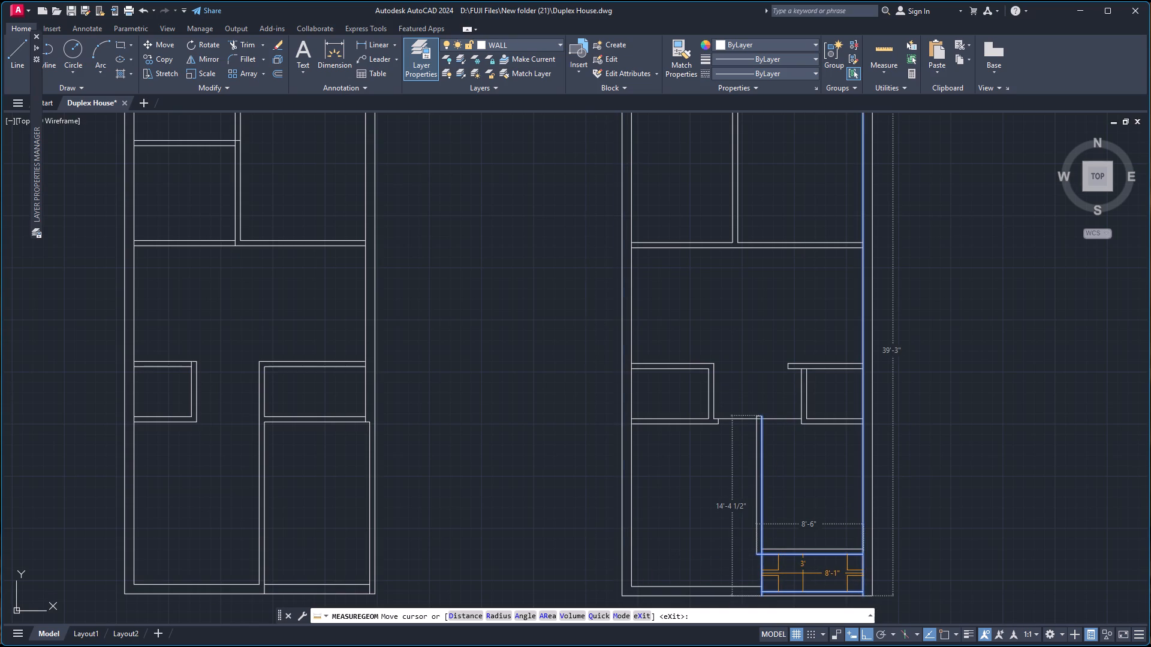
scroll(804, 573, "up", 1)
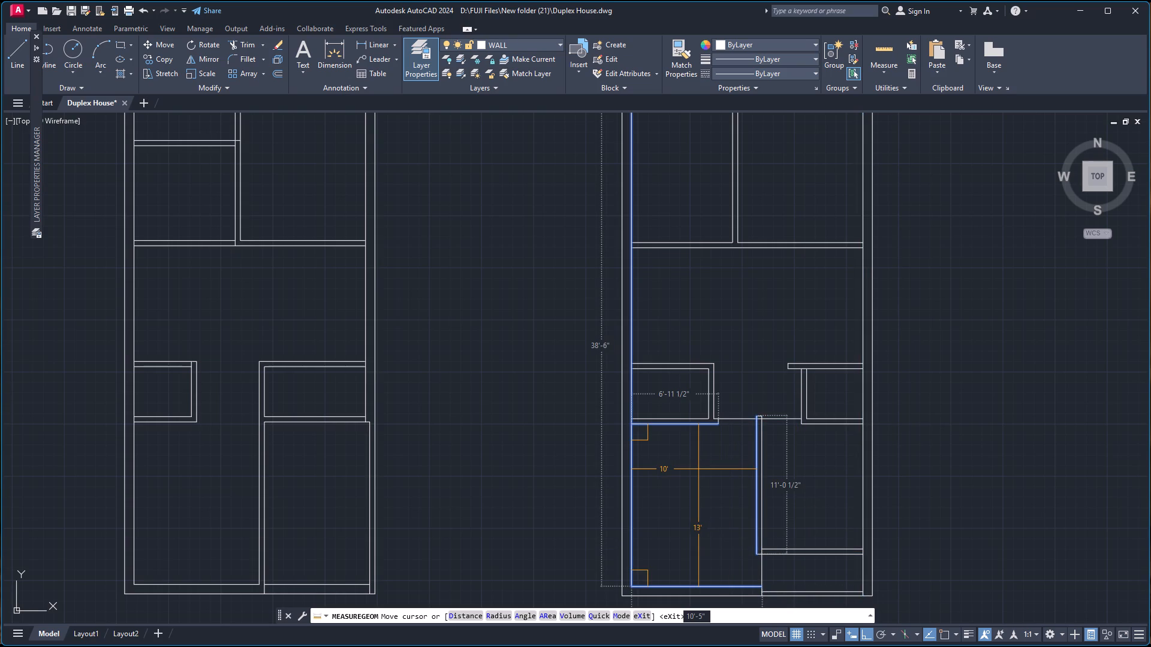
key("space")
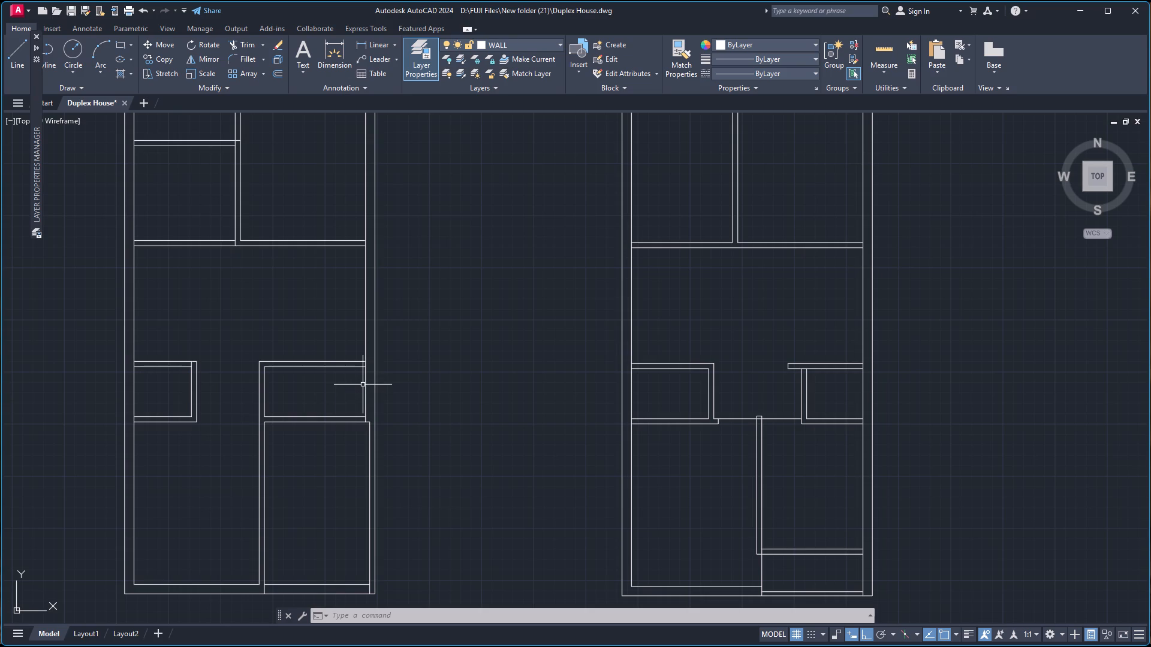
Examine the wall layouts of both floor plans and compare their southern and middle rooms.
scroll(324, 415, "down", 1)
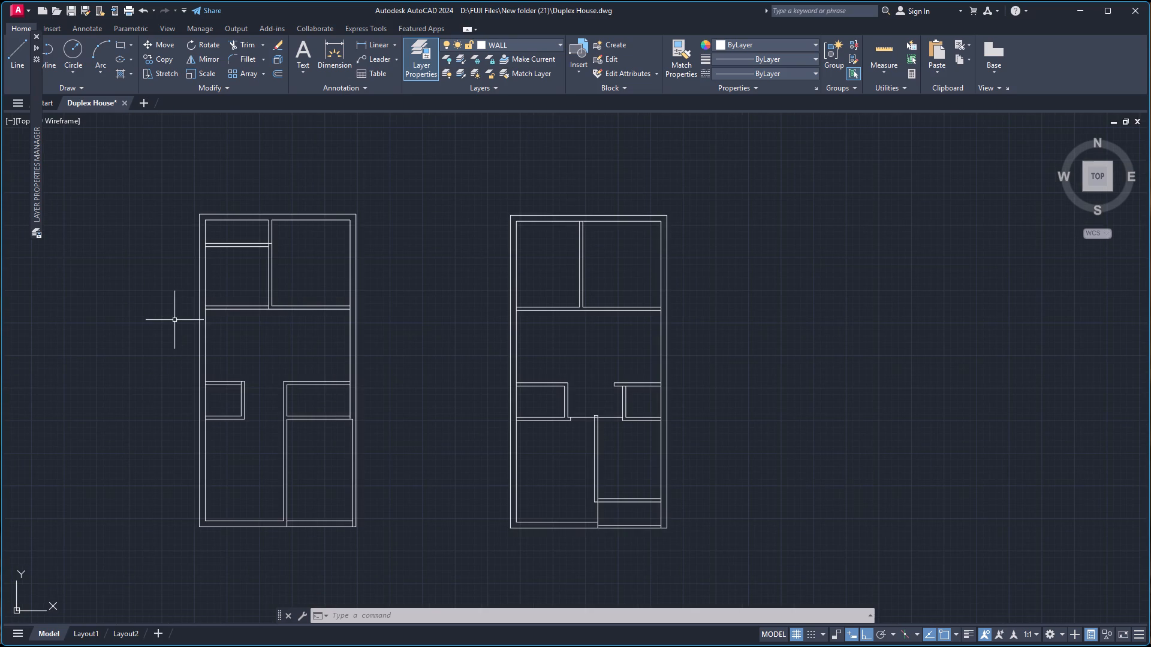
scroll(221, 297, "up", 1)
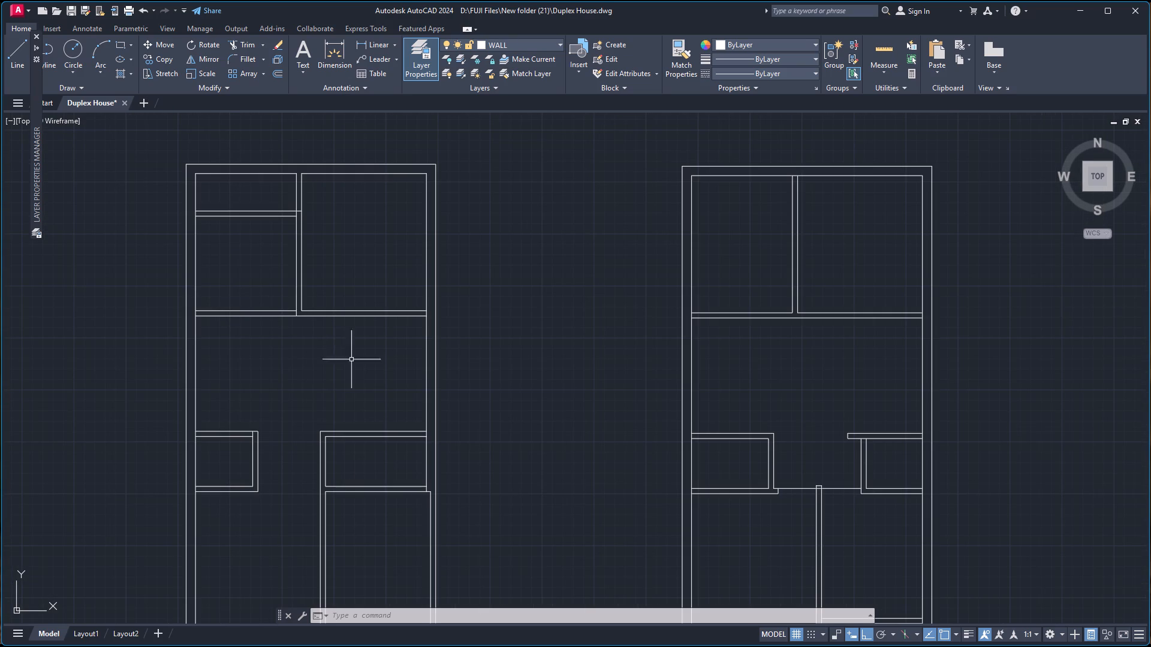
scroll(714, 430, "down", 2)
scroll(714, 430, "up", 1)
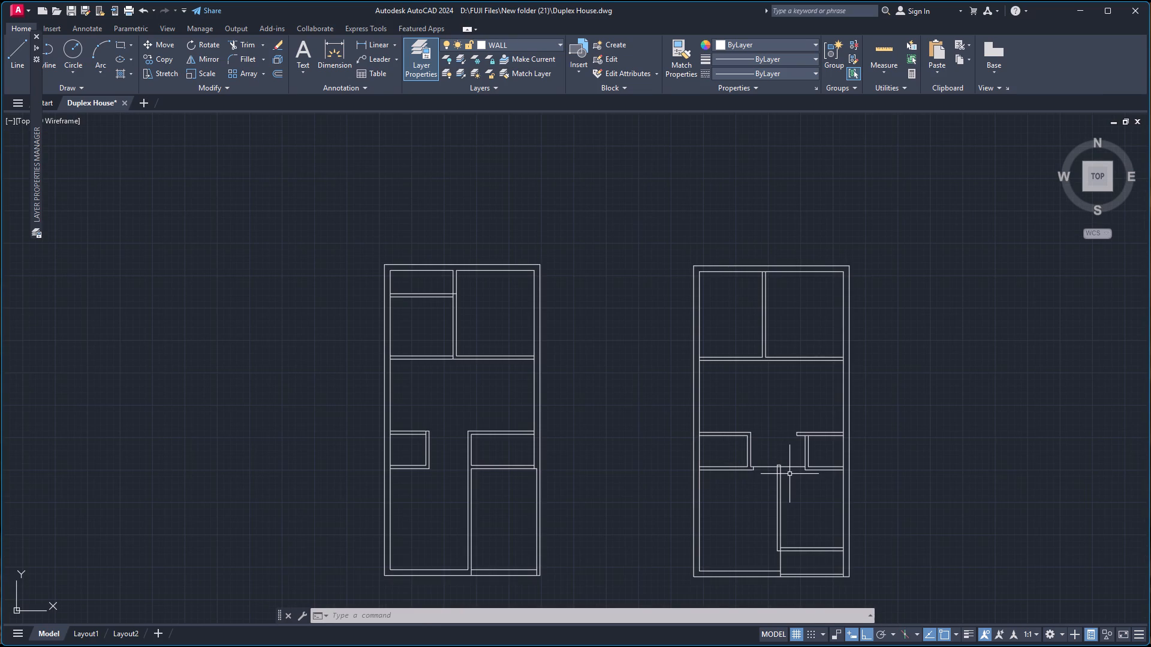
scroll(812, 550, "up", 1)
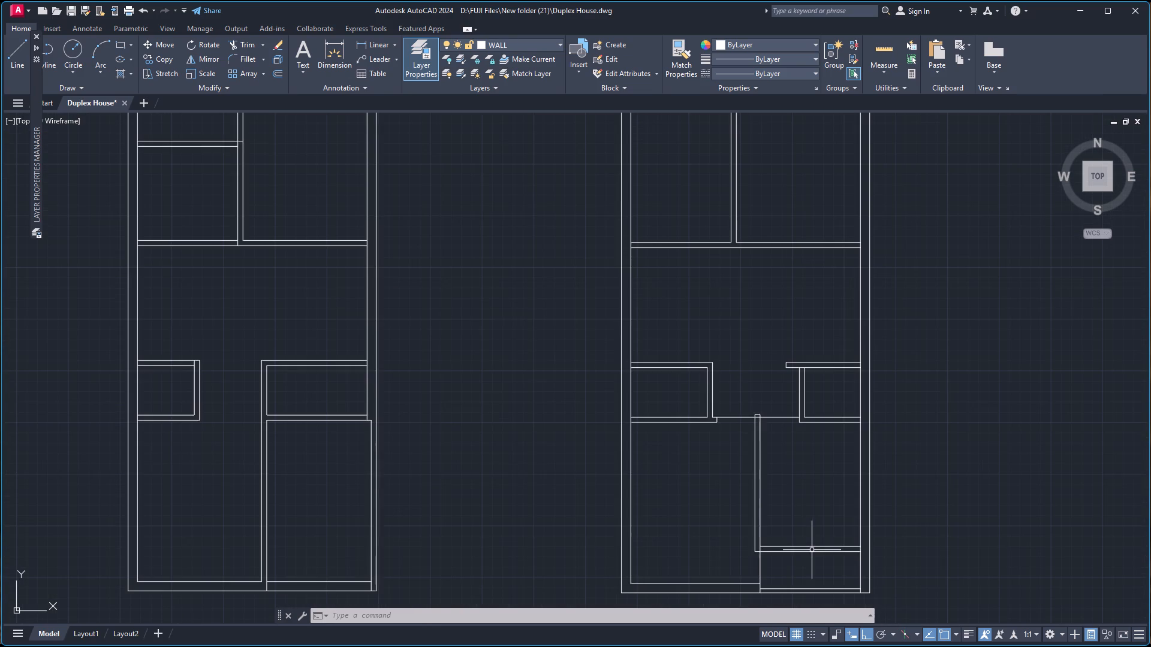
scroll(819, 572, "up", 1)
scroll(797, 495, "down", 1)
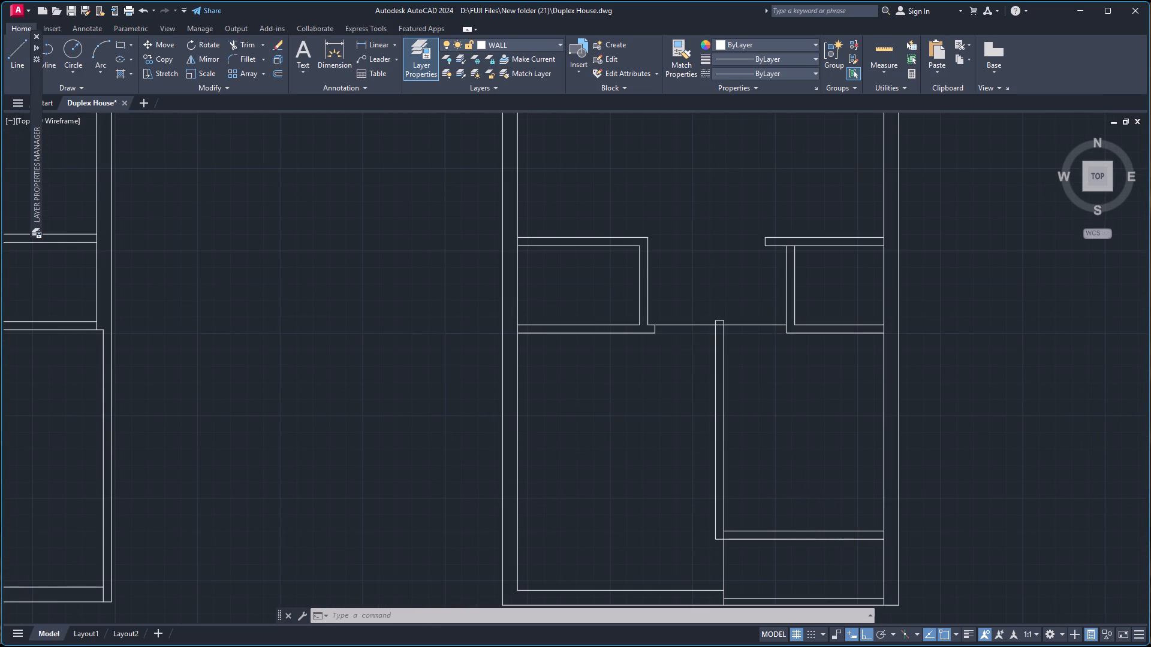
scroll(797, 495, "down", 2)
scroll(597, 394, "up", 2)
scroll(602, 396, "down", 1)
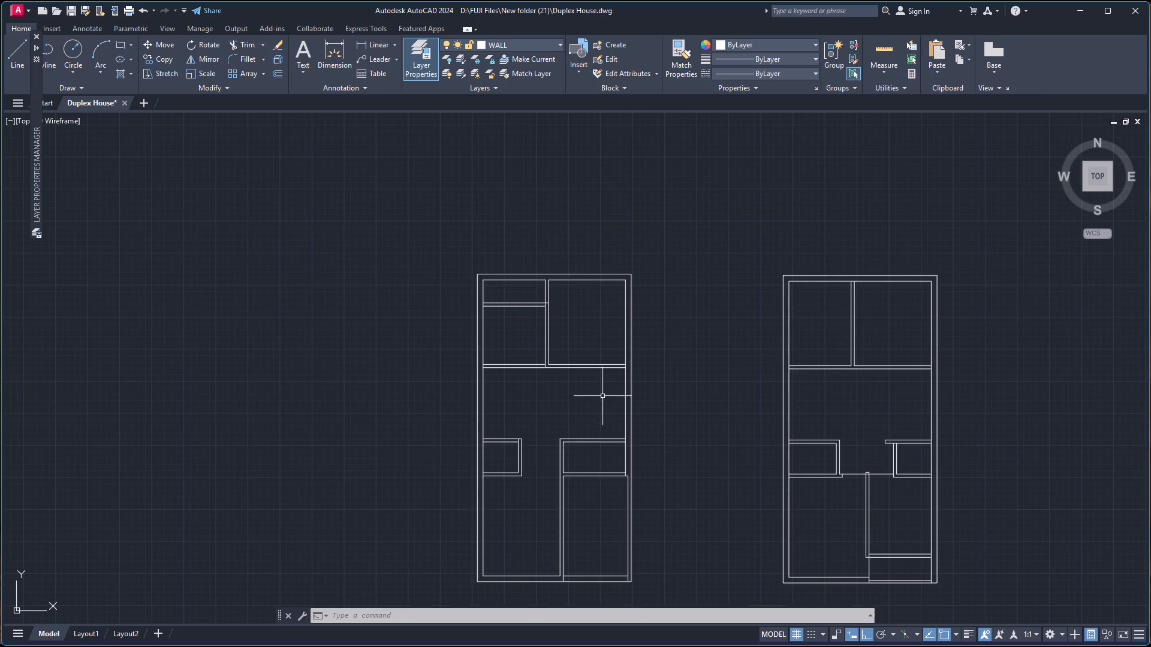
scroll(607, 400, "down", 1)
scroll(624, 448, "up", 1)
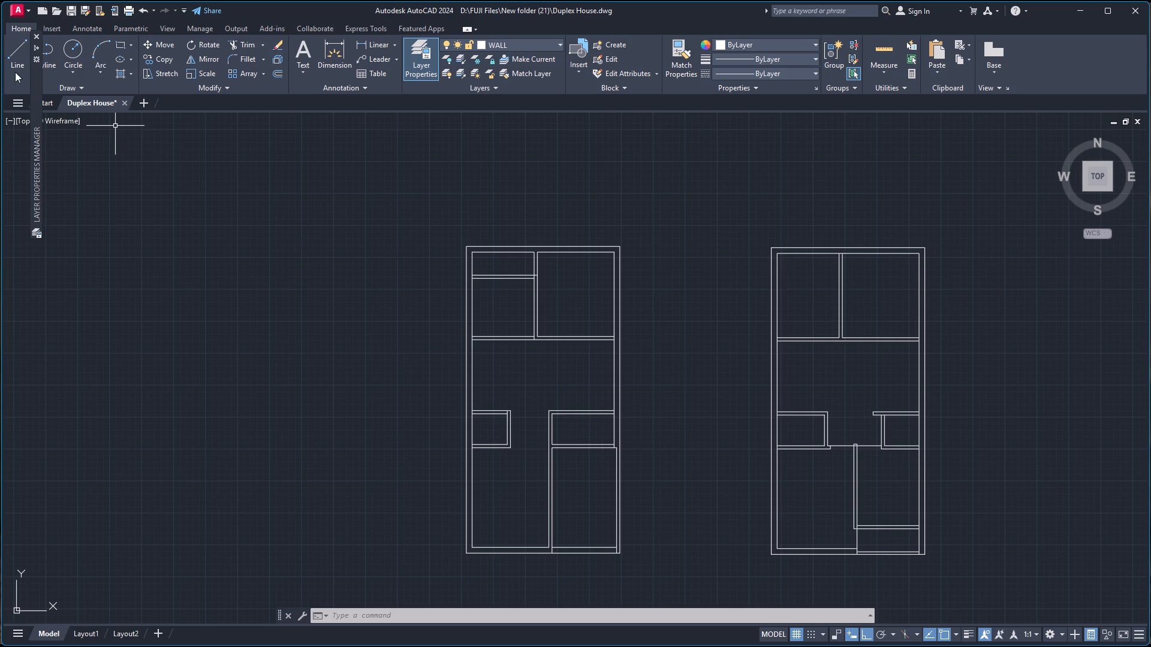
Create a new layer named STEPS with index colour 50.
left_click(36, 47)
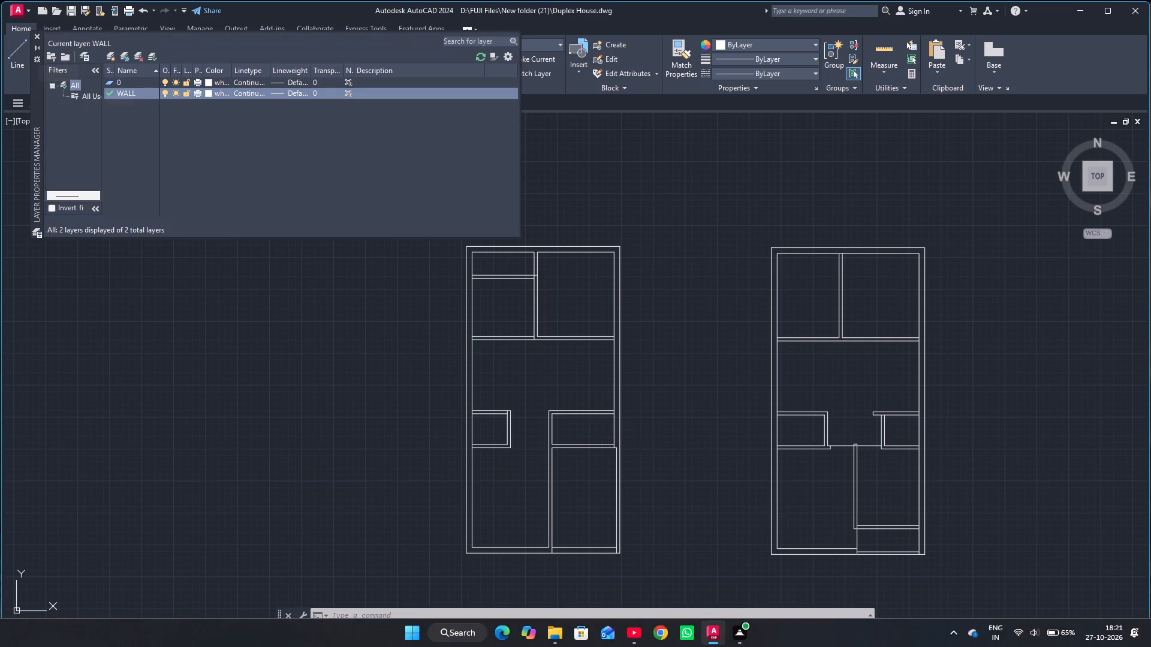
left_click(113, 53)
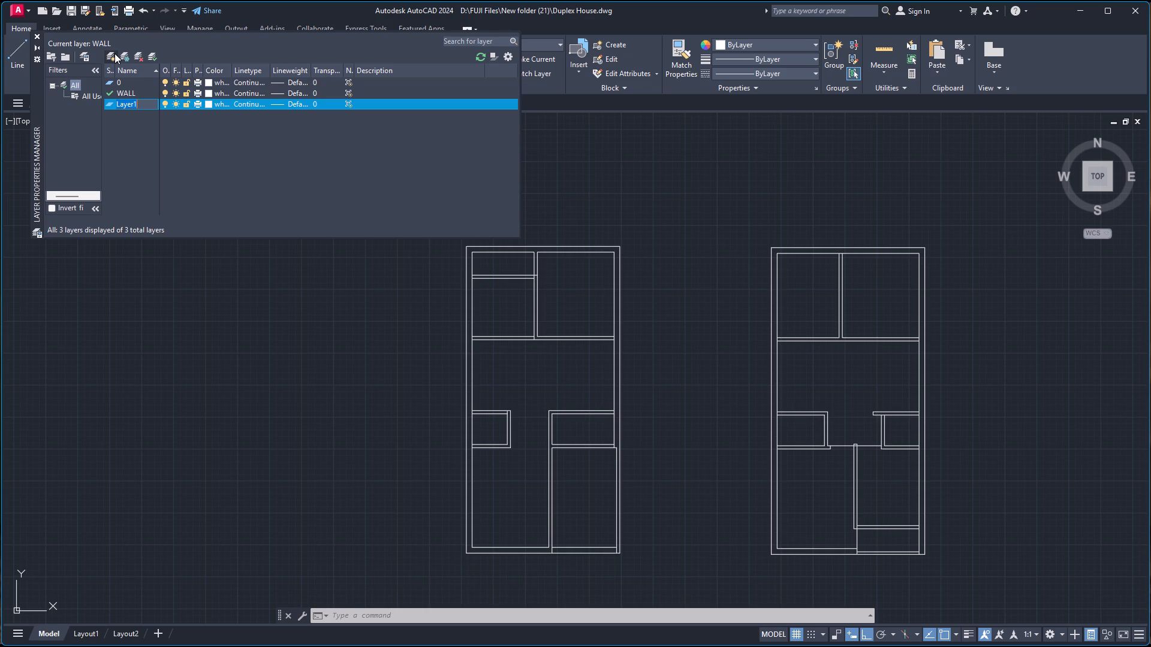
key("shift+s")
key("BackSpace")
type("STEPS")
key("Return")
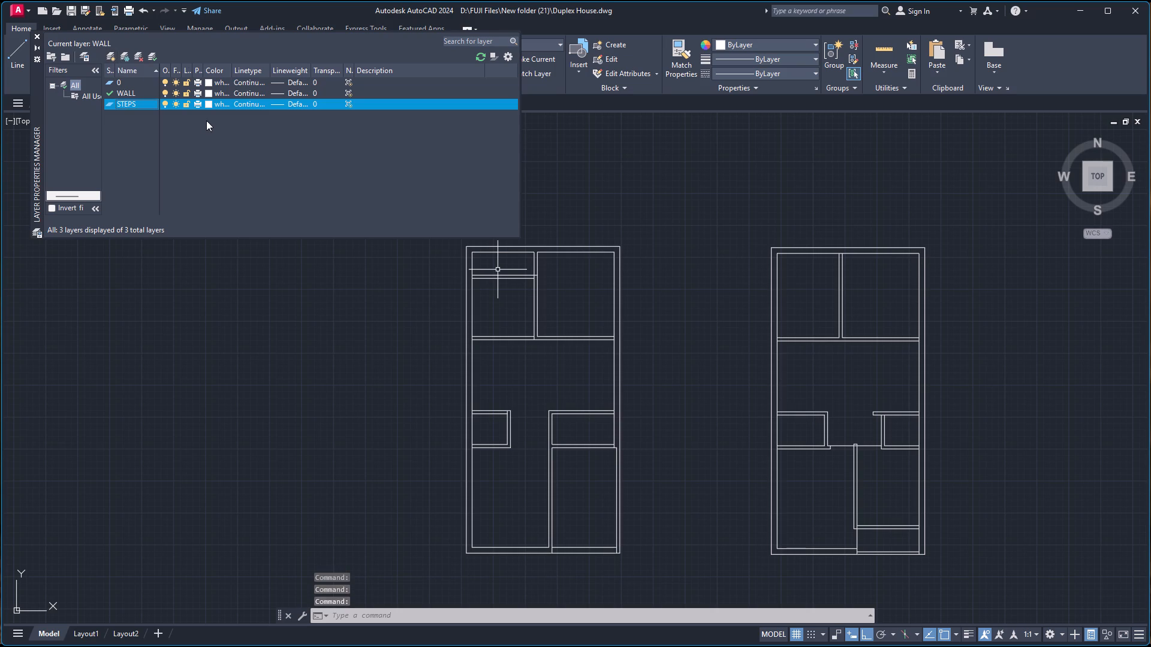
left_click(207, 104)
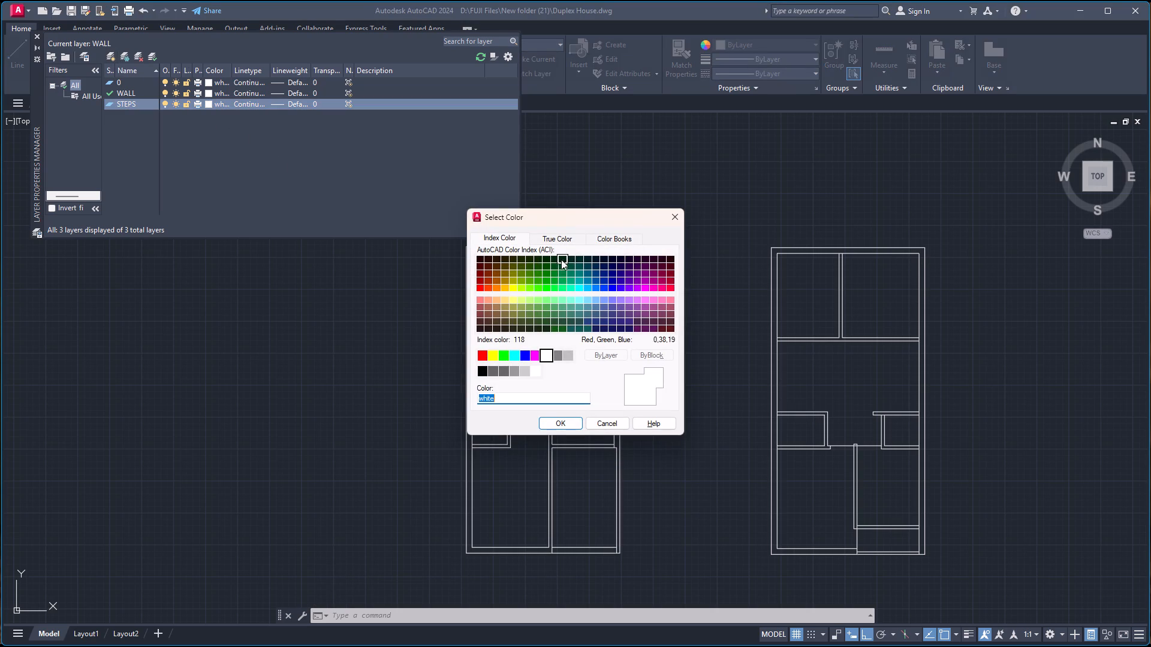
left_click(514, 289)
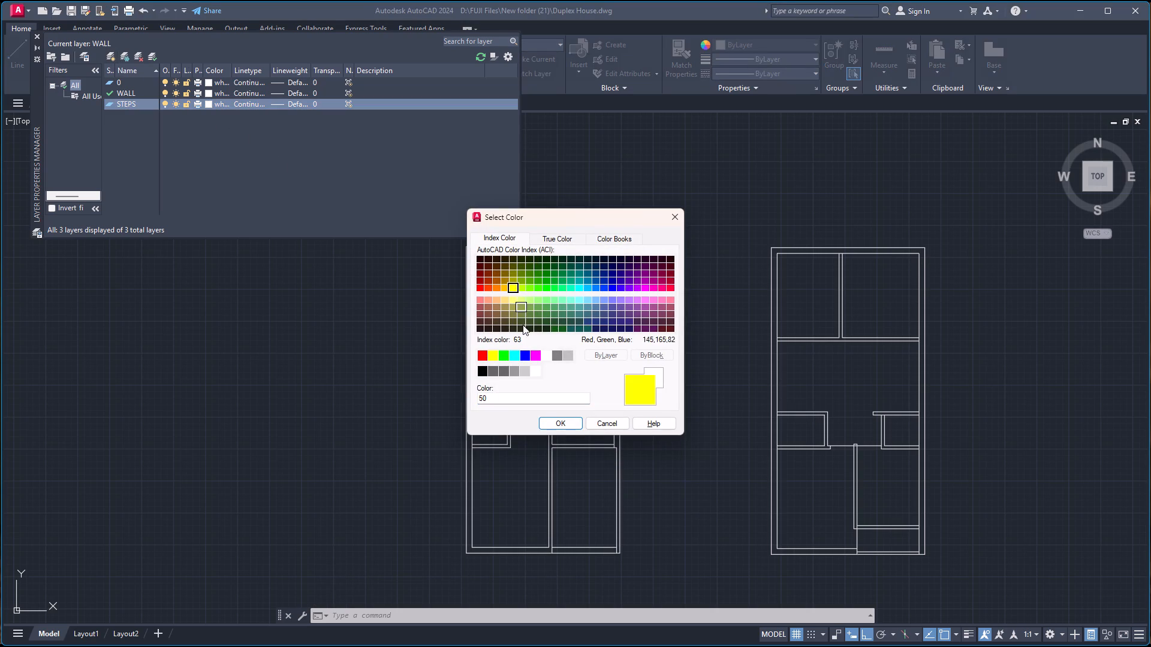
left_click(561, 426)
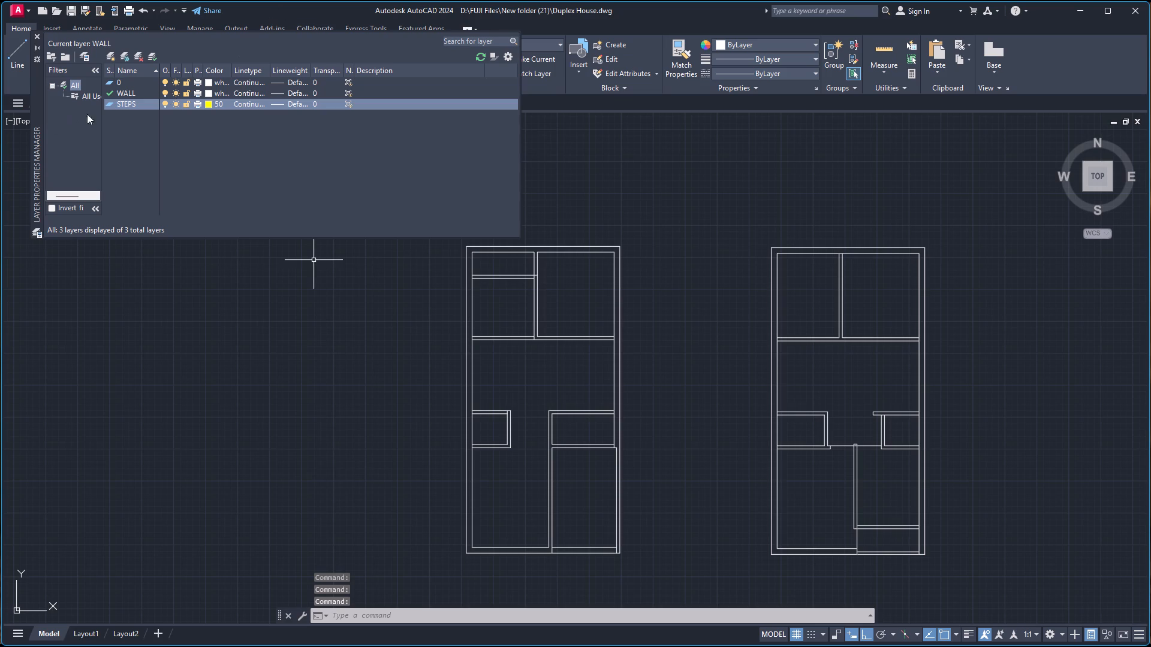
Make STEPS the current layer and collapse the layer manager.
double_click(126, 103)
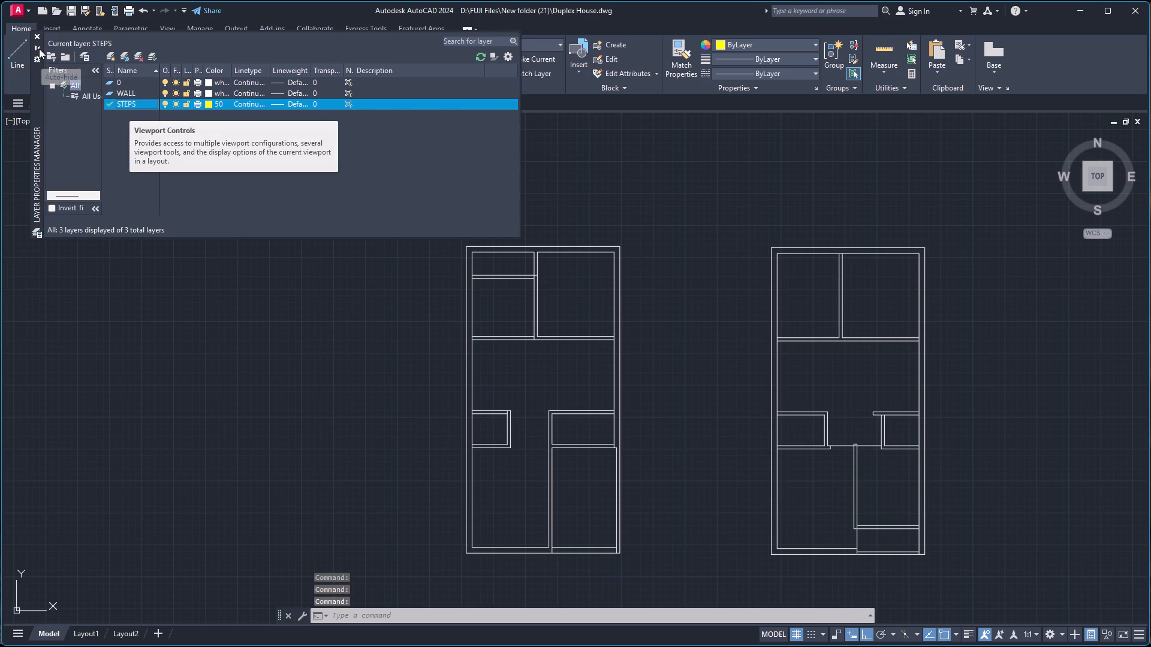
left_click(38, 49)
double_click(38, 49)
left_click(38, 49)
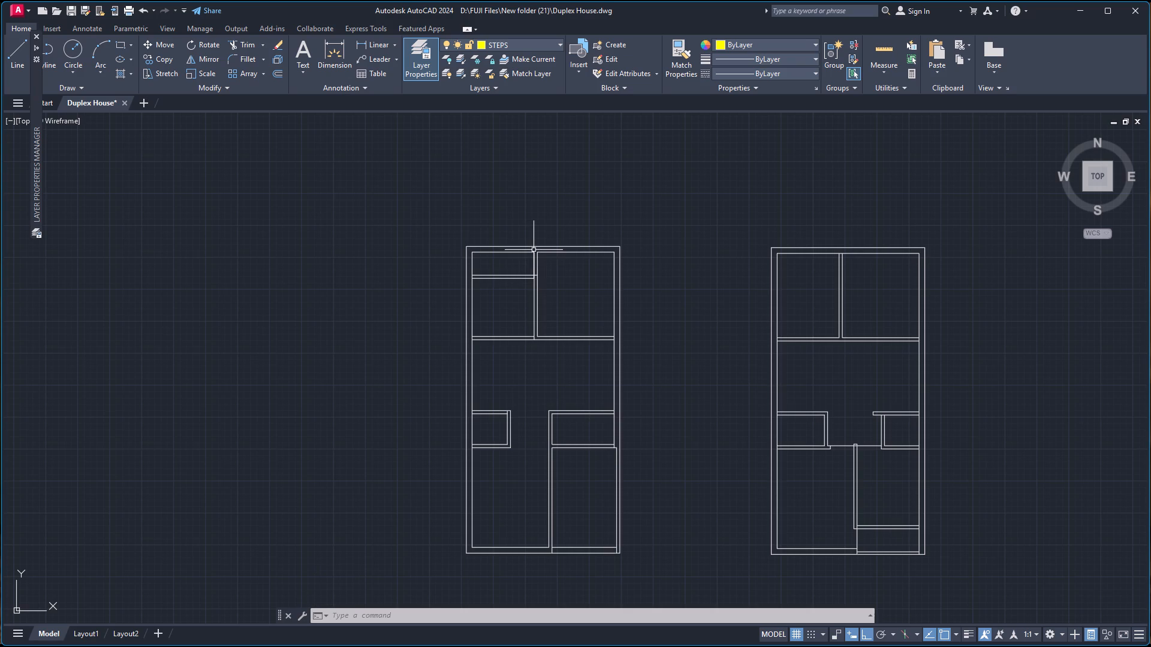
Draw a north-south stair line across the first plan's middle room, 6' west of the east wall, ending perpendicular on the southern partition.
key("l")
key("Return")
type("TK")
key("Return")
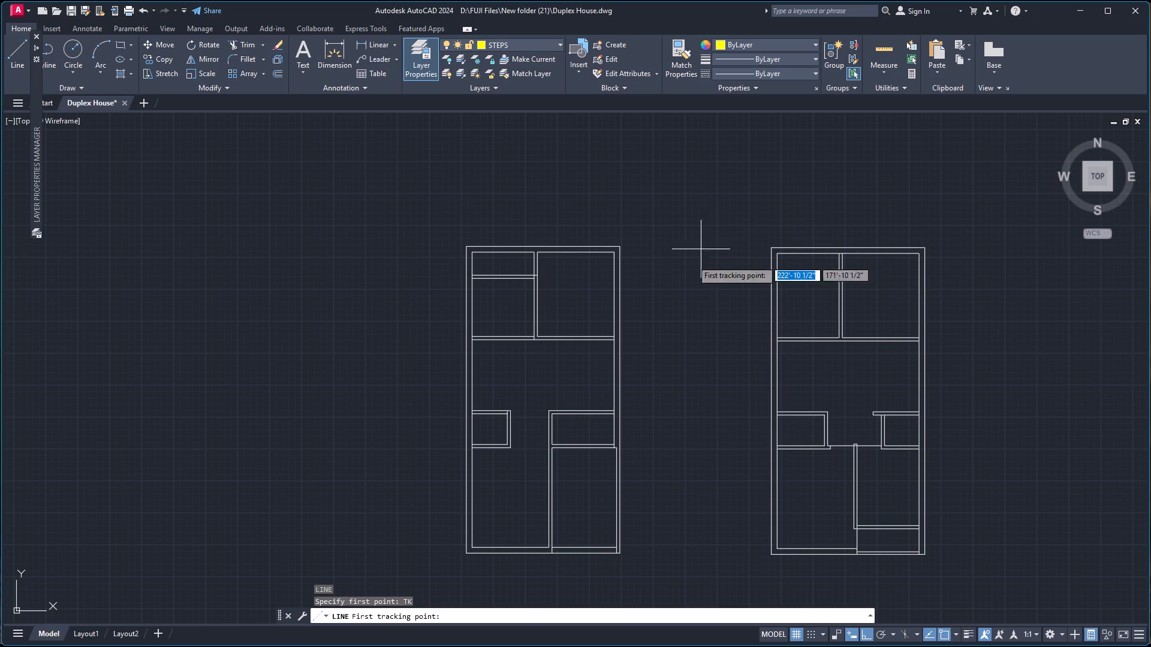
scroll(616, 363, "up", 2)
scroll(577, 303, "up", 1)
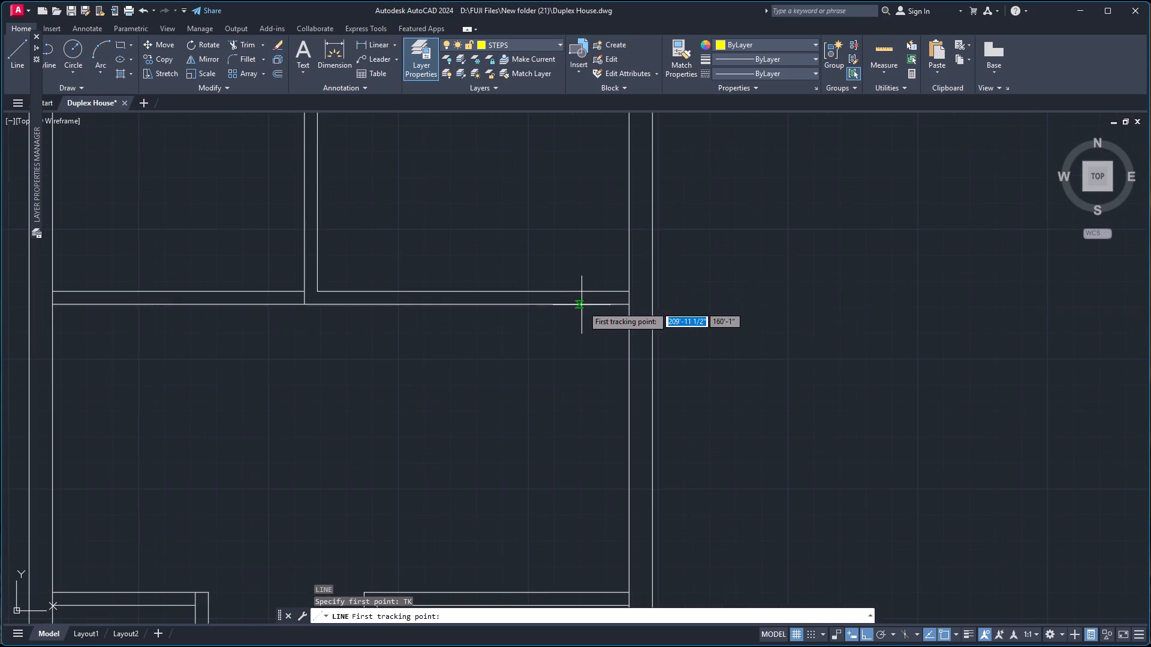
left_click(628, 303)
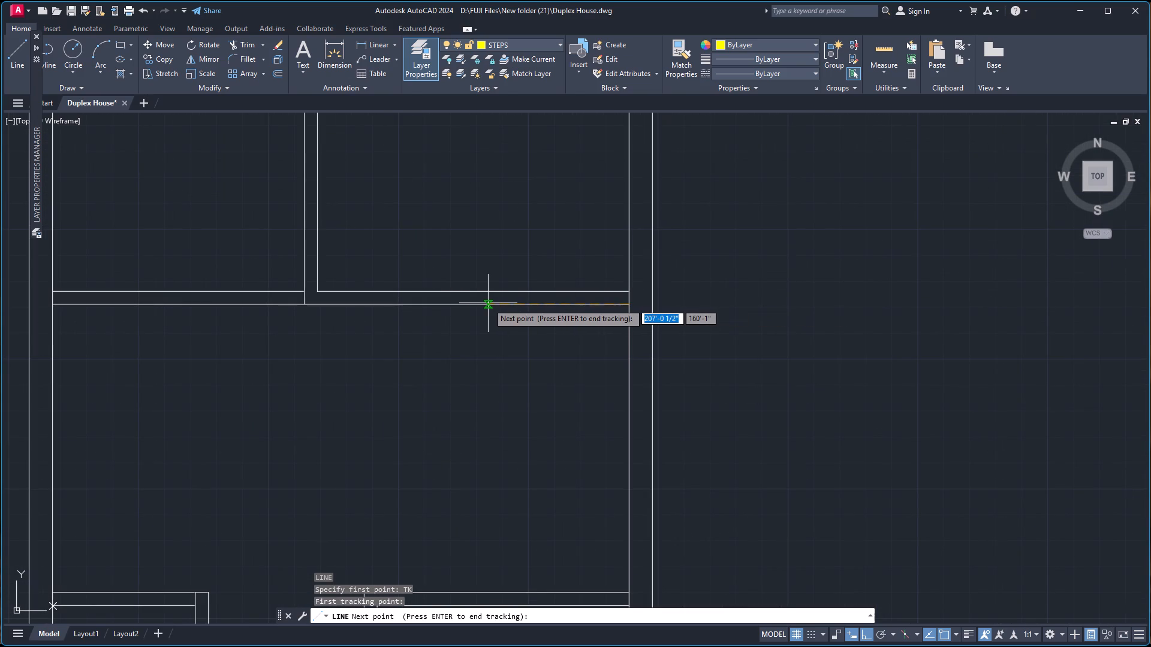
type("6'")
key("Return")
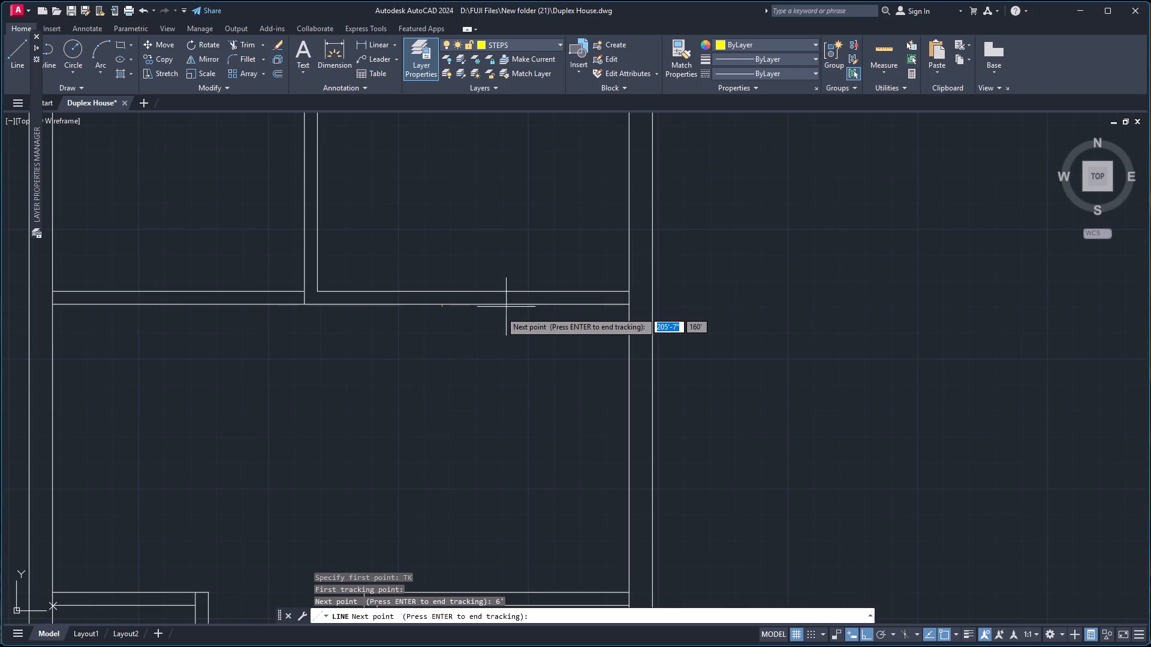
key("Return")
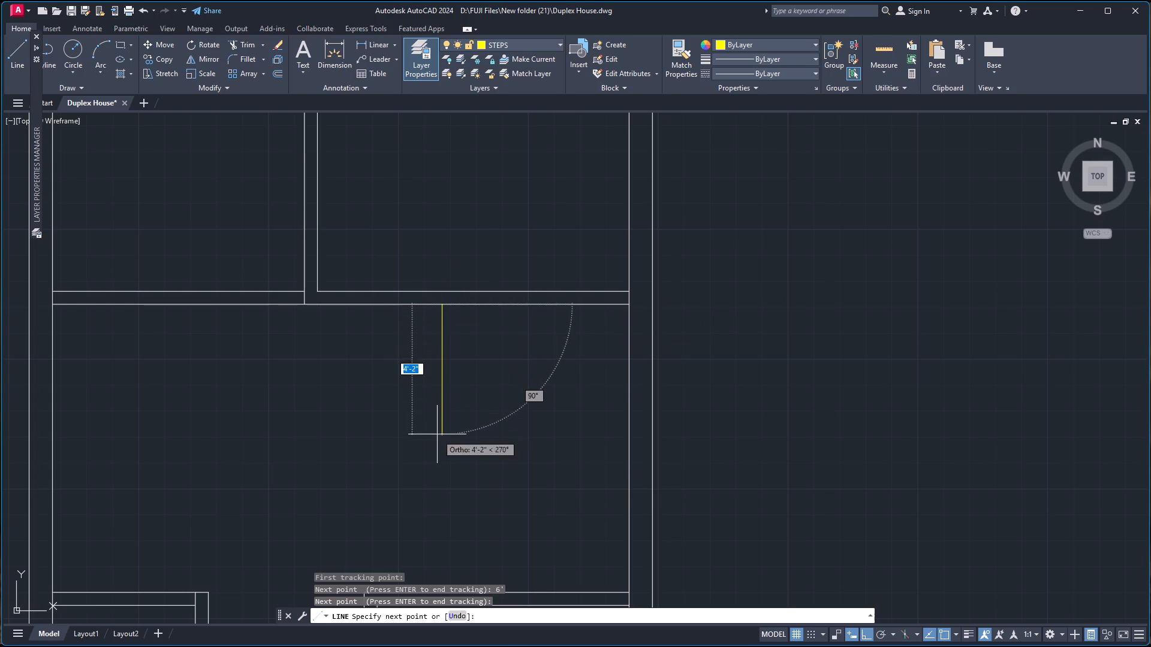
scroll(441, 462, "up", 1)
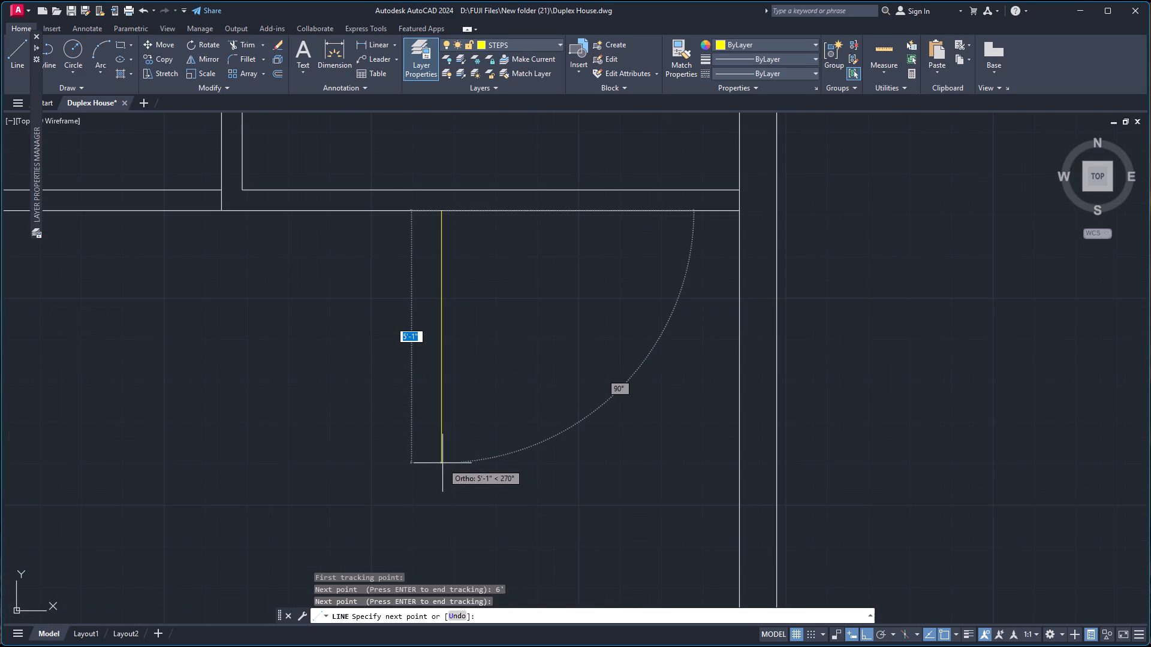
scroll(443, 463, "down", 2)
scroll(447, 492, "up", 3)
scroll(445, 507, "down", 3)
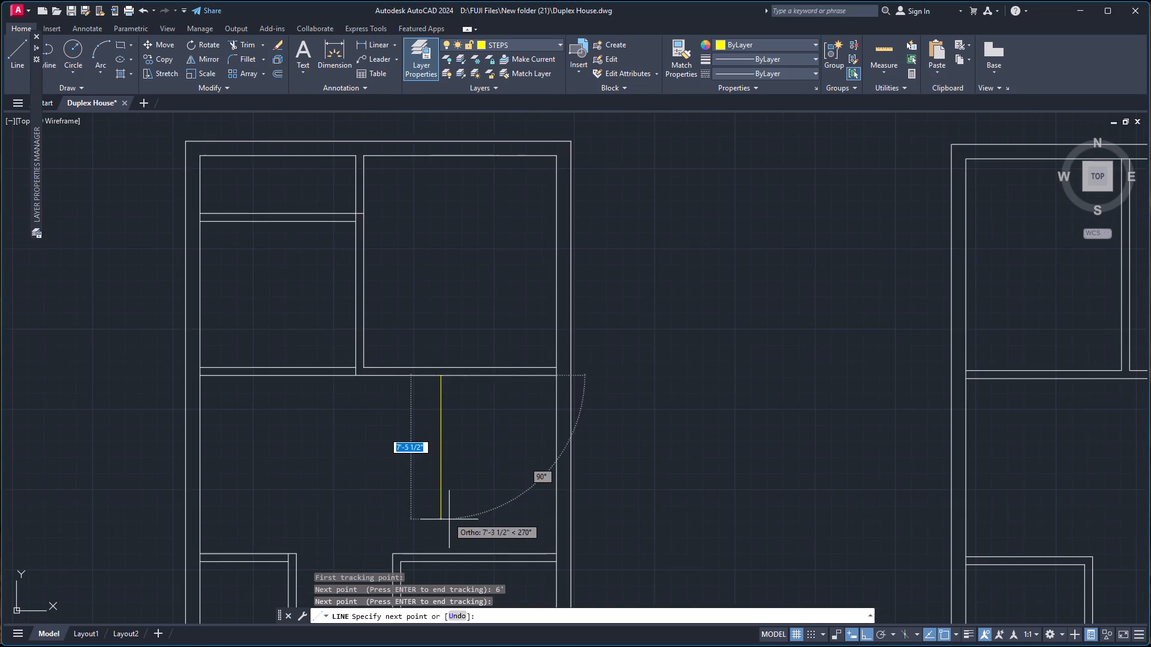
scroll(449, 524, "down", 1)
scroll(446, 546, "up", 2)
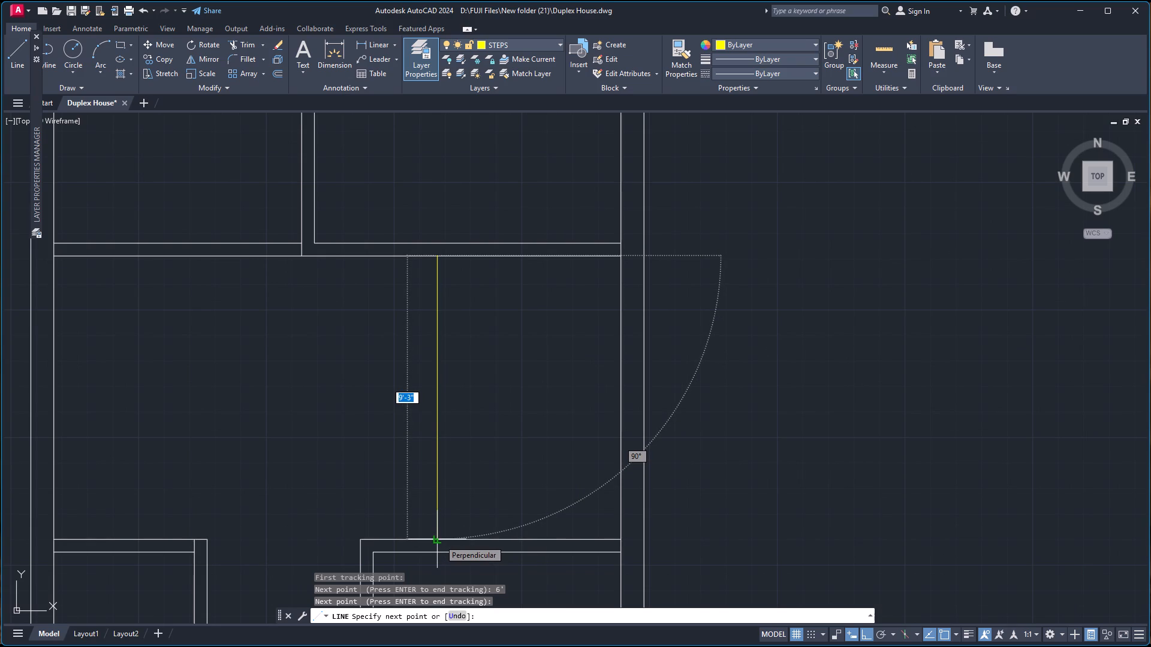
left_click(439, 540)
key("space")
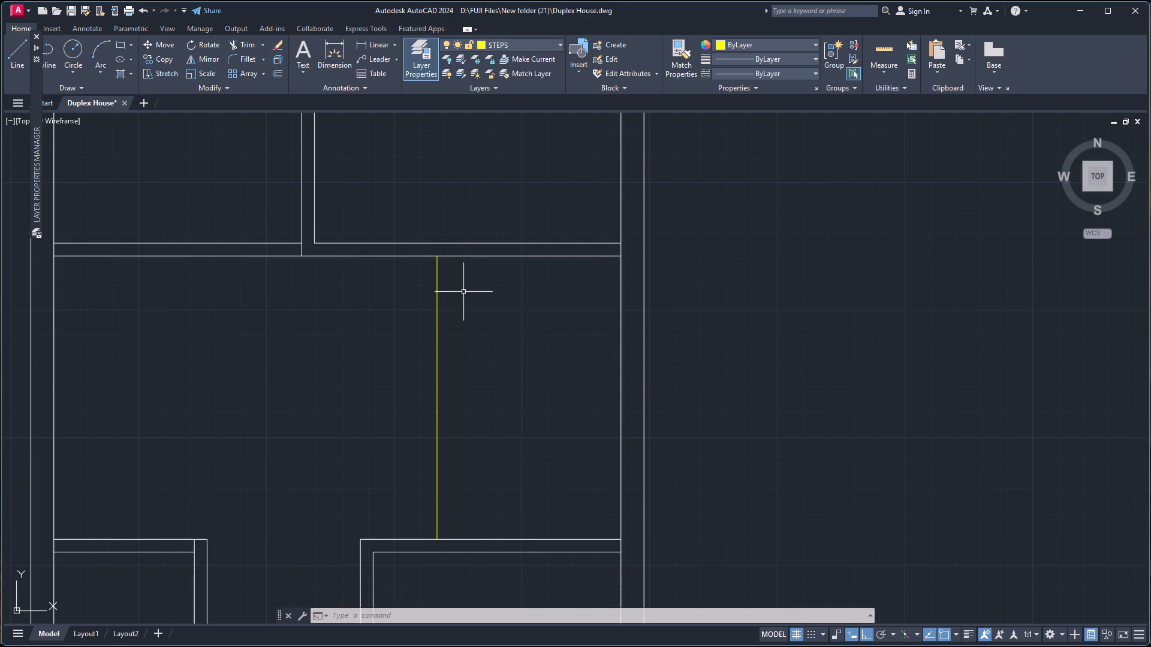
Draw a horizontal step line from the midpoint of the vertical stair line to the east wall's inner face.
scroll(443, 299, "up", 1)
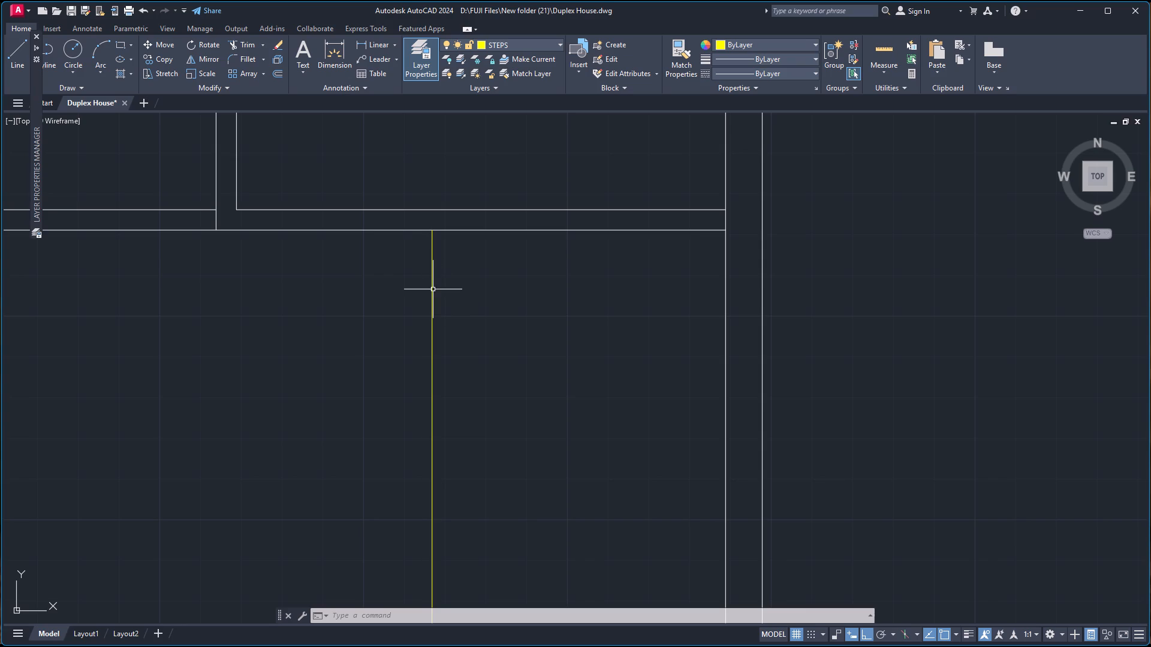
key("l")
key("Return")
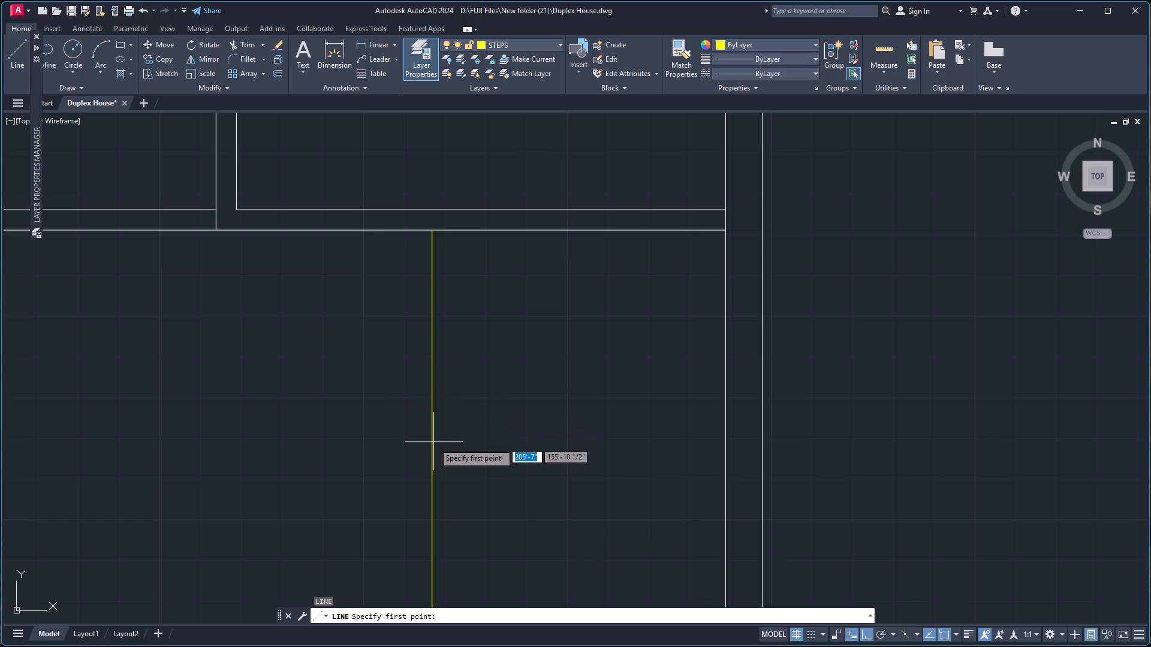
left_click(433, 456)
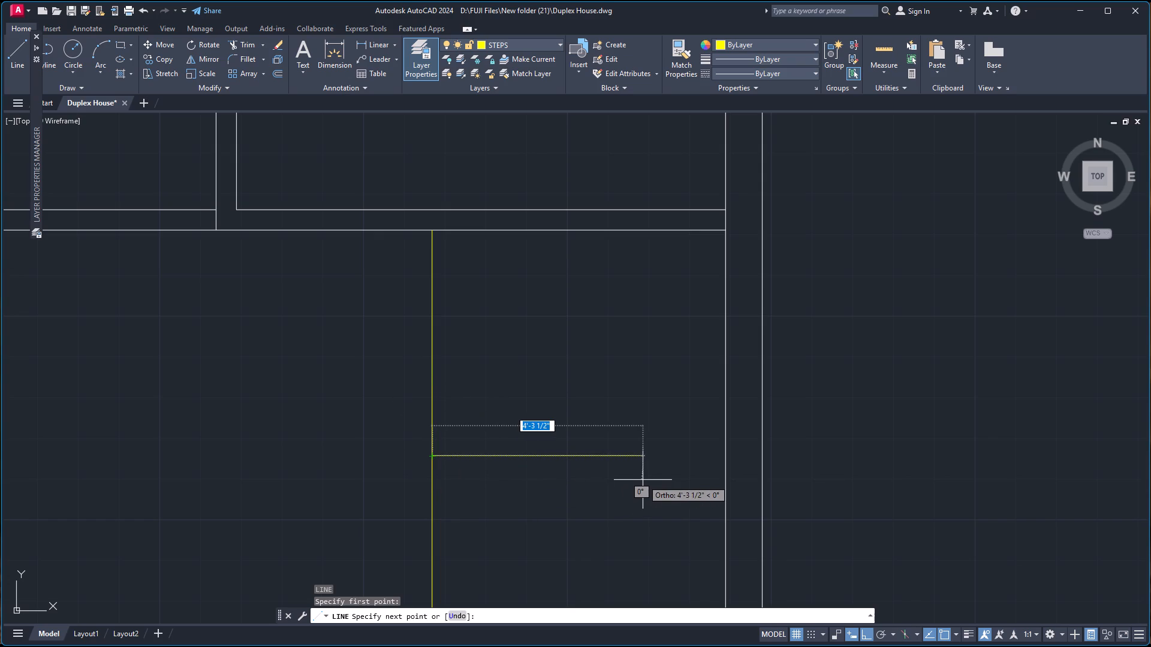
left_click(723, 455)
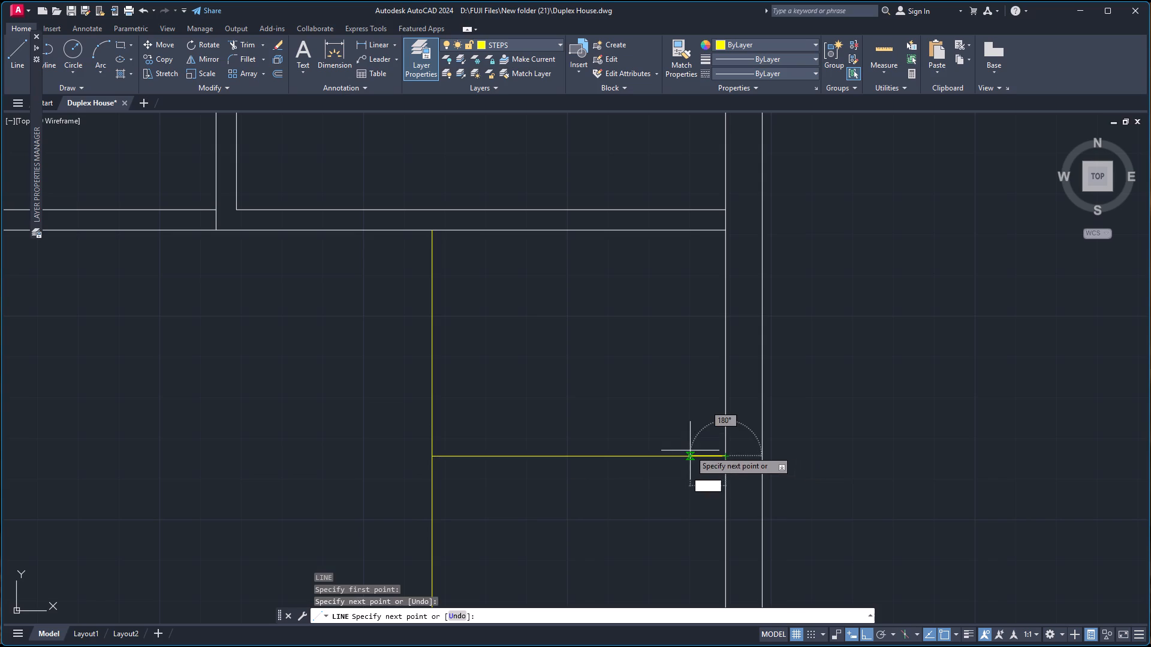
key("space")
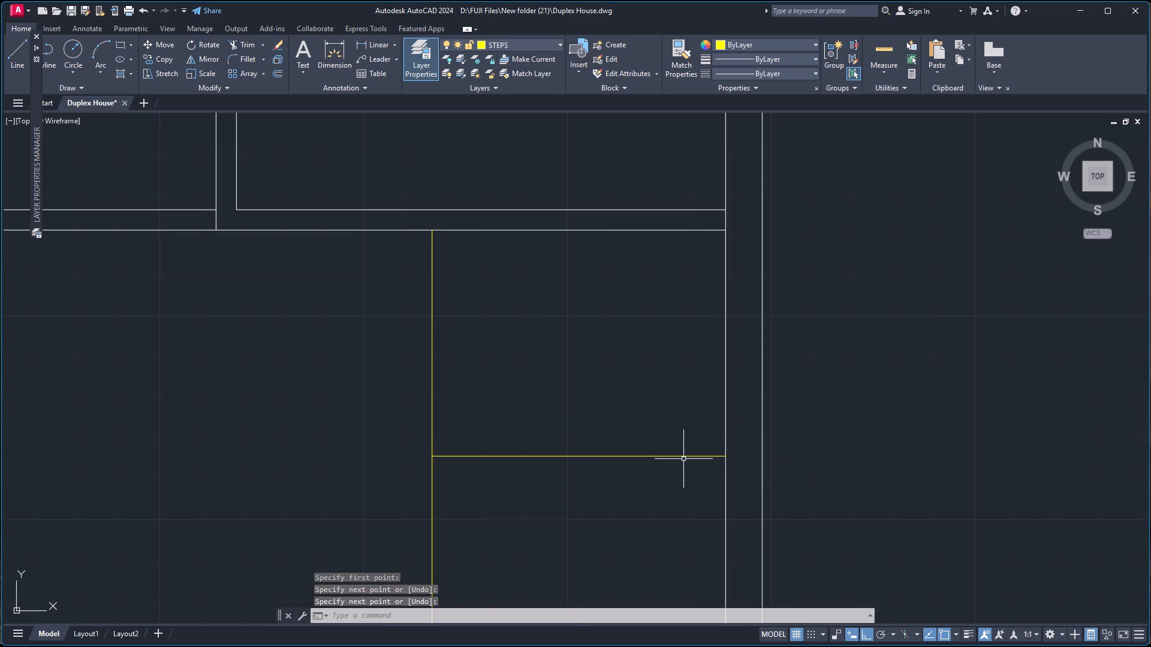
Offset the horizontal step line northward twice in succession at 10" spacing.
key("o")
key("Return")
key("Return")
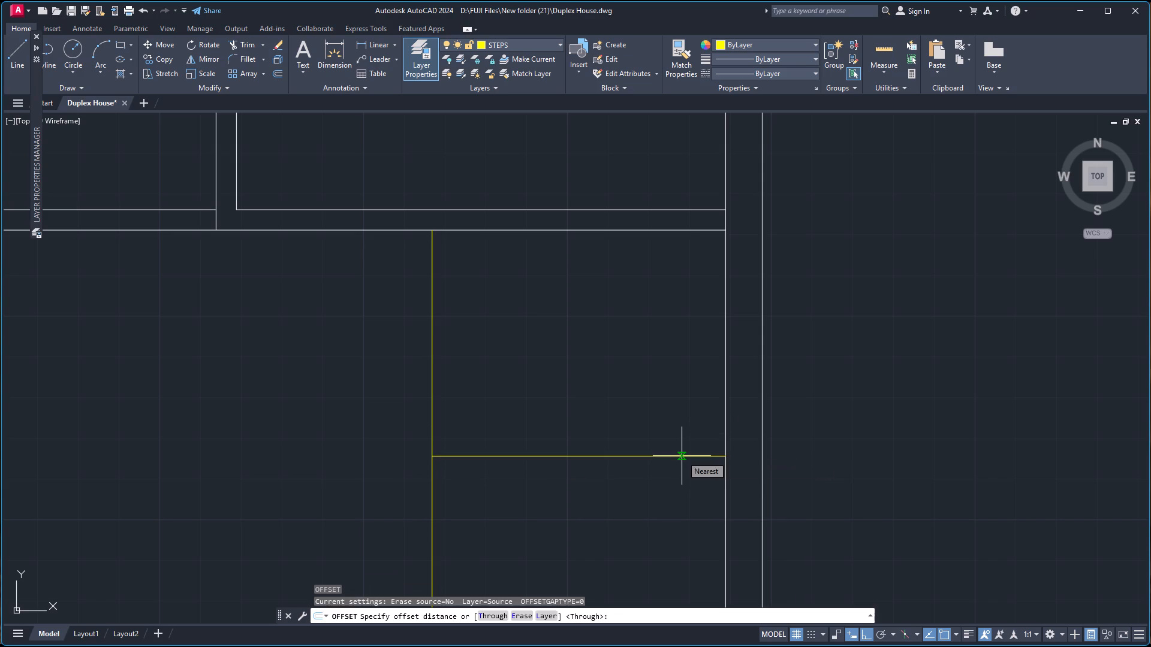
left_click(680, 458)
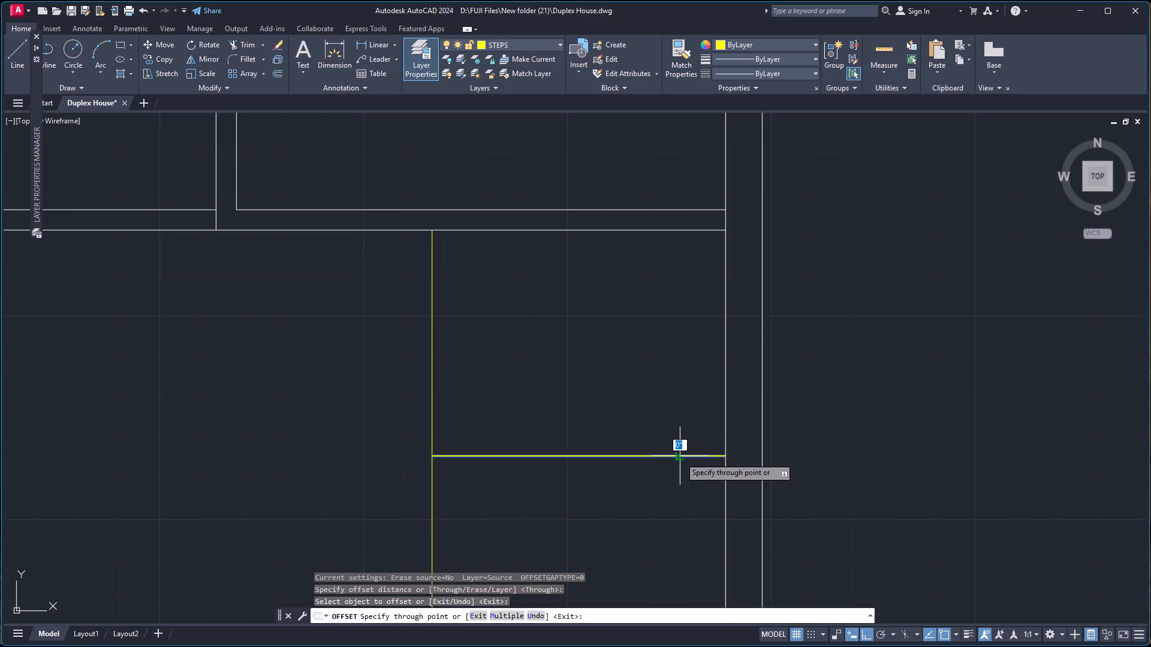
type("10")
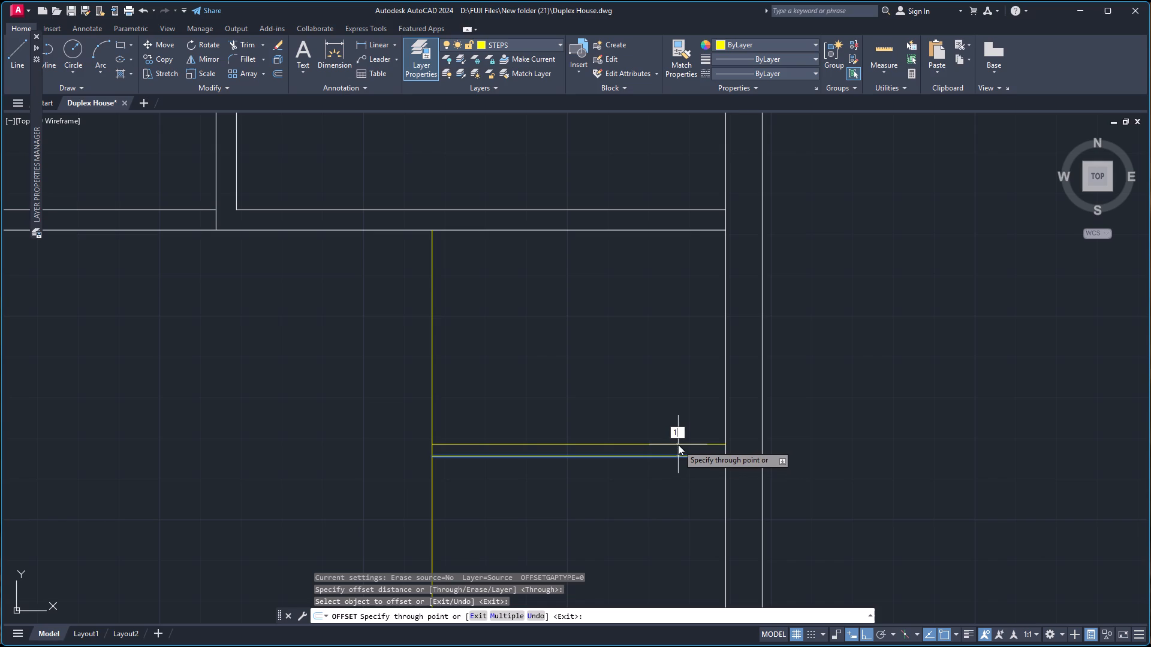
key("Return")
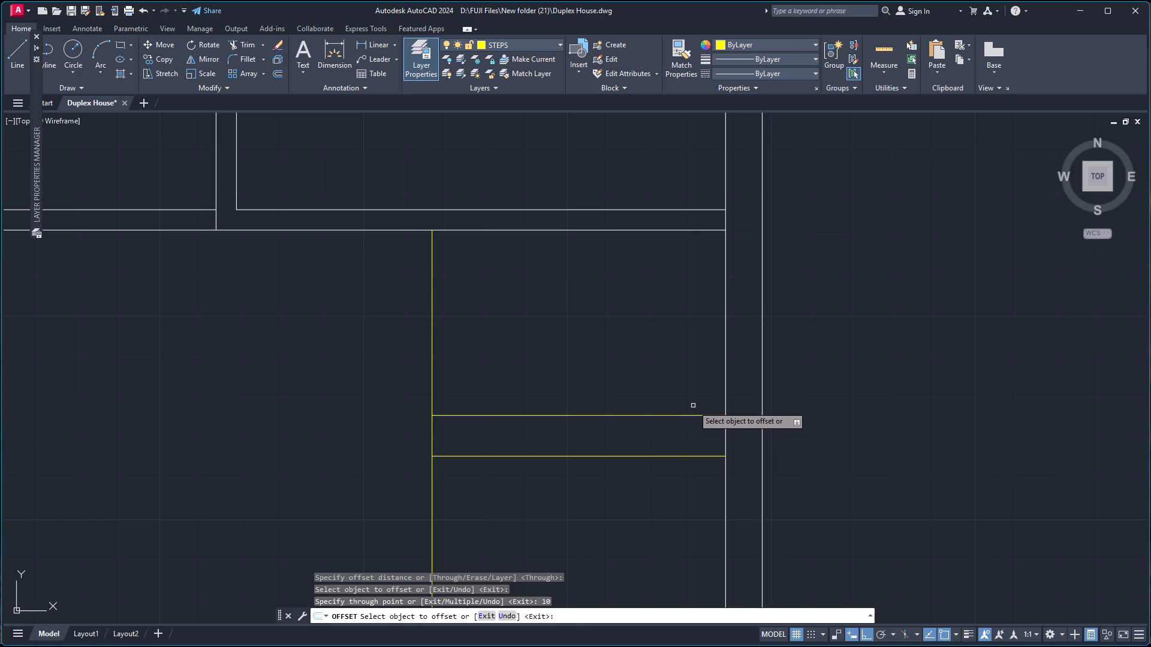
scroll(694, 403, "down", 2)
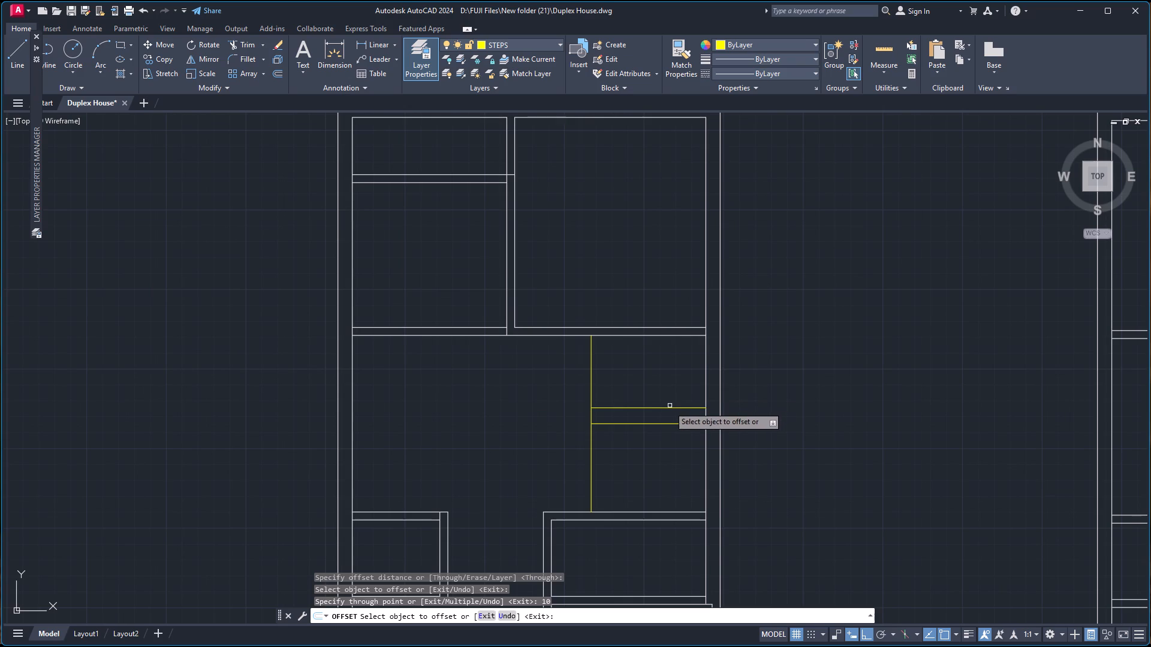
left_click(664, 407)
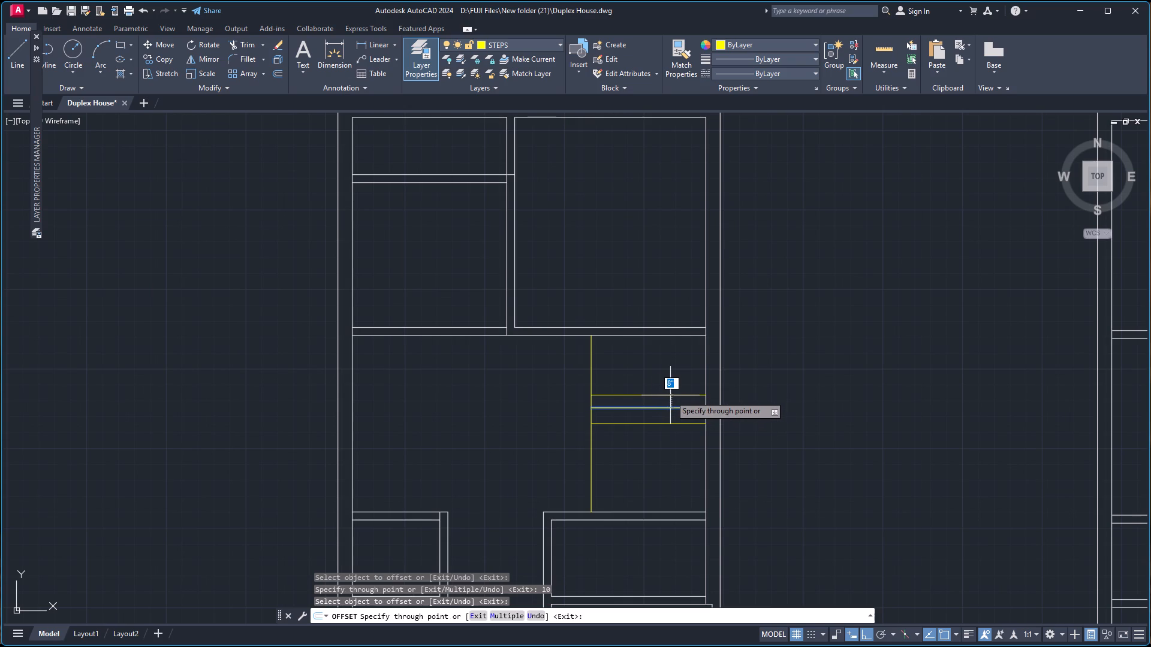
type("10")
key("Return")
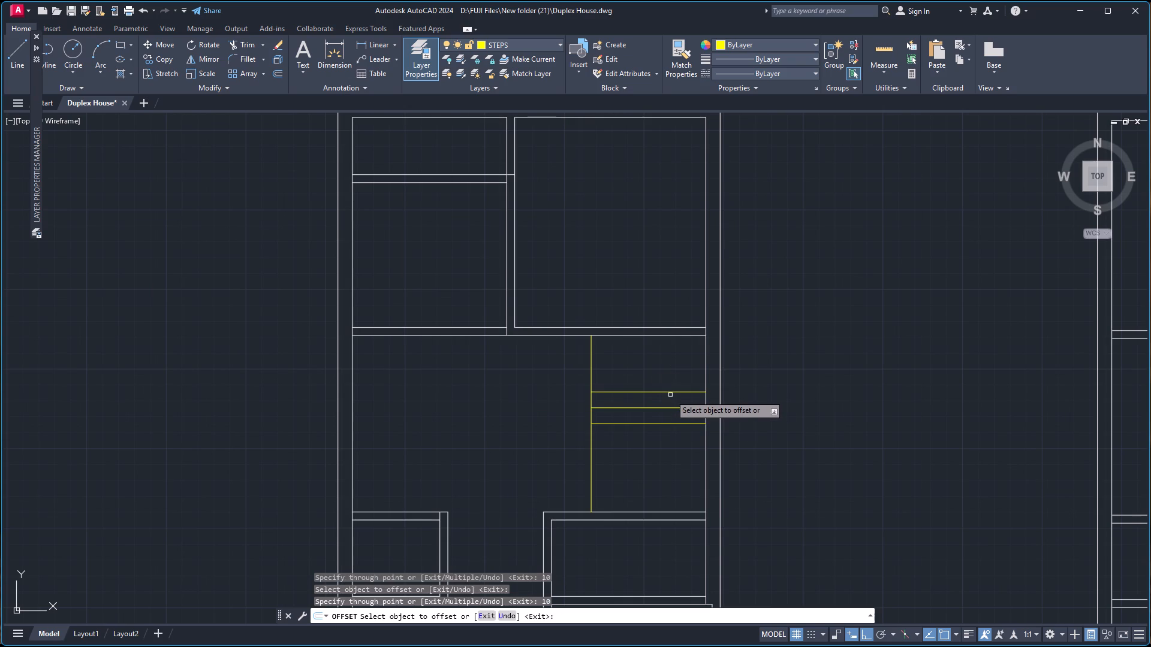
Offset the original midpoint step line 10" to the south.
left_click(667, 425)
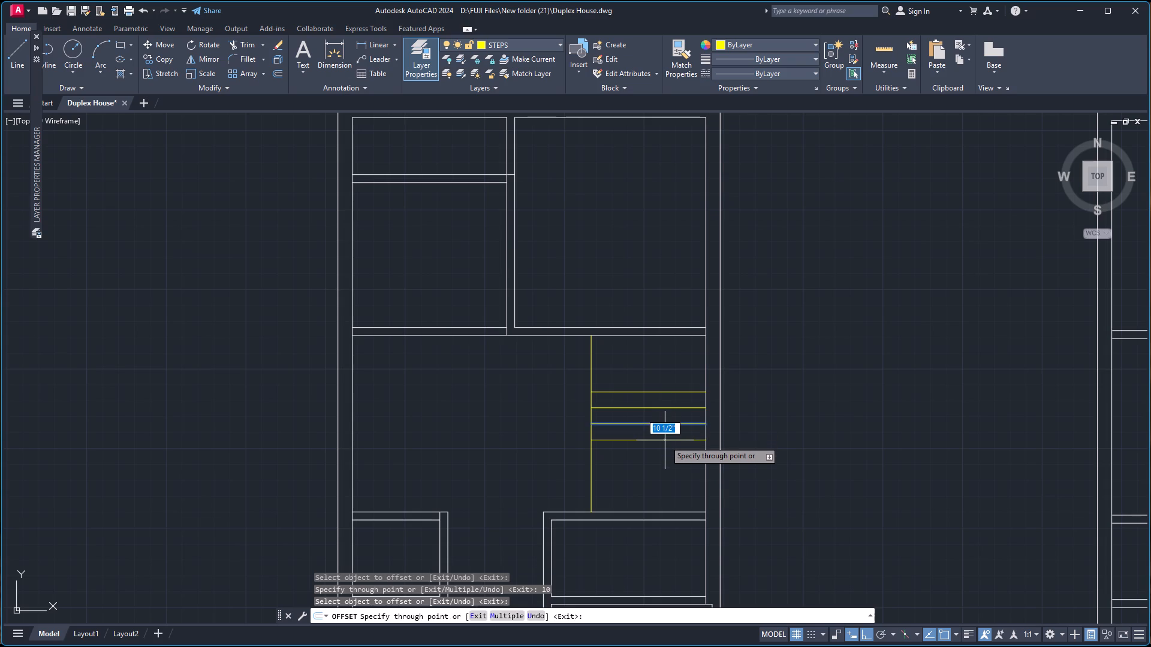
type("10")
key("Return")
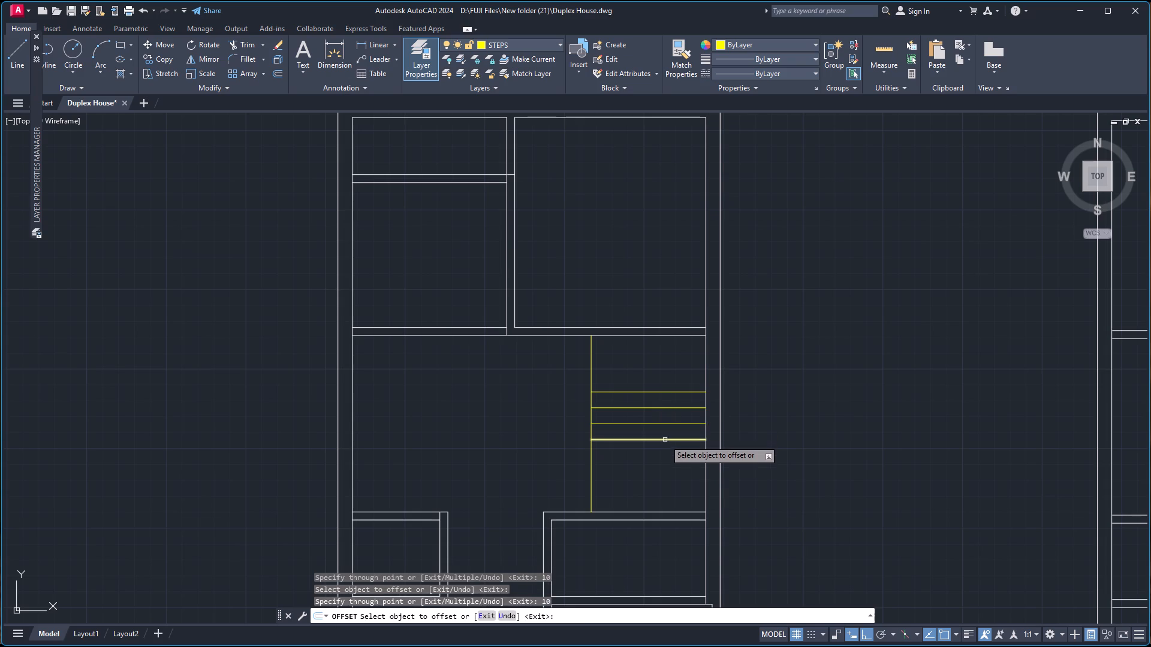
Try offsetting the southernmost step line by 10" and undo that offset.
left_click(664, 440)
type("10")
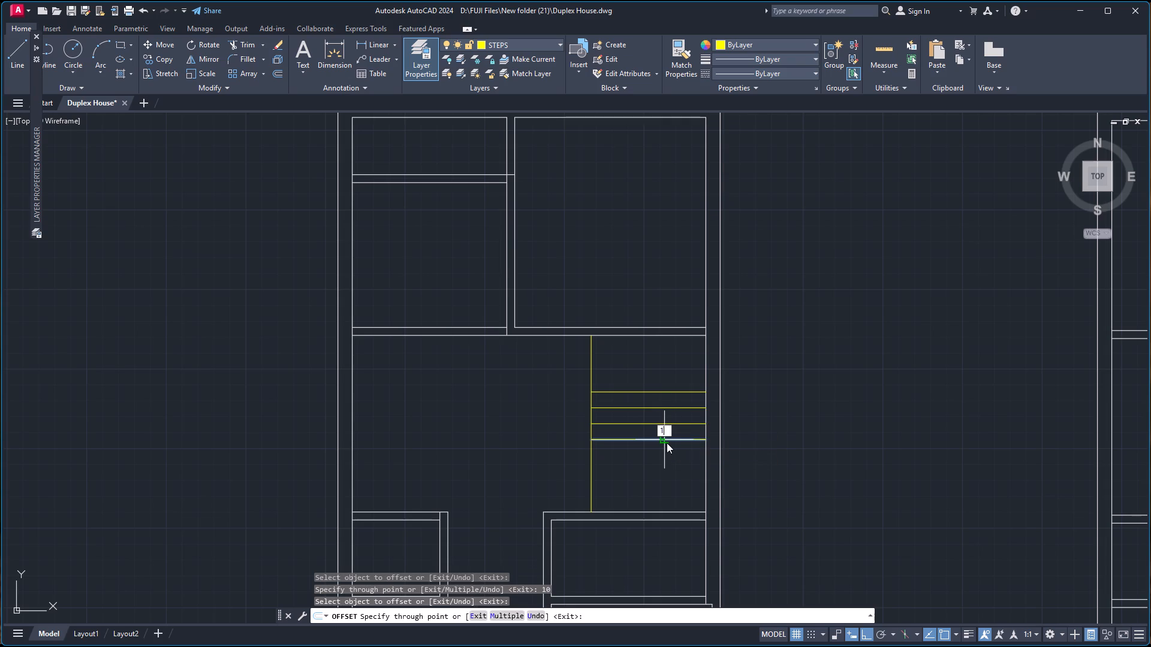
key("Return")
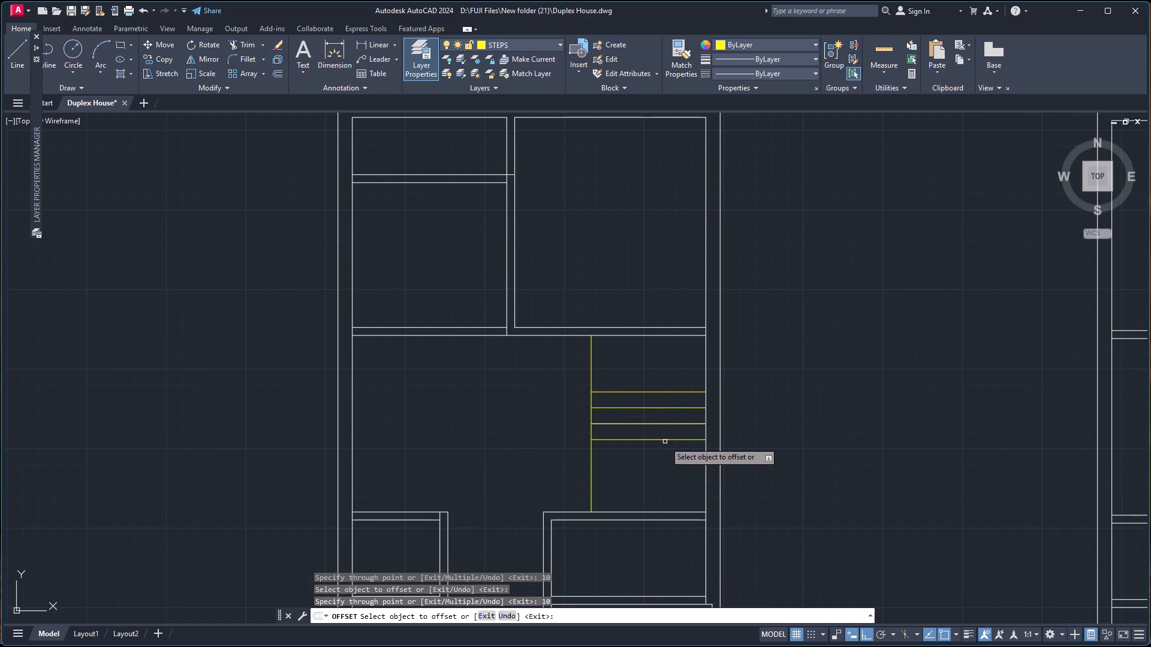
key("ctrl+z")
Offset the southernmost step line 10" to the south.
left_click(662, 439)
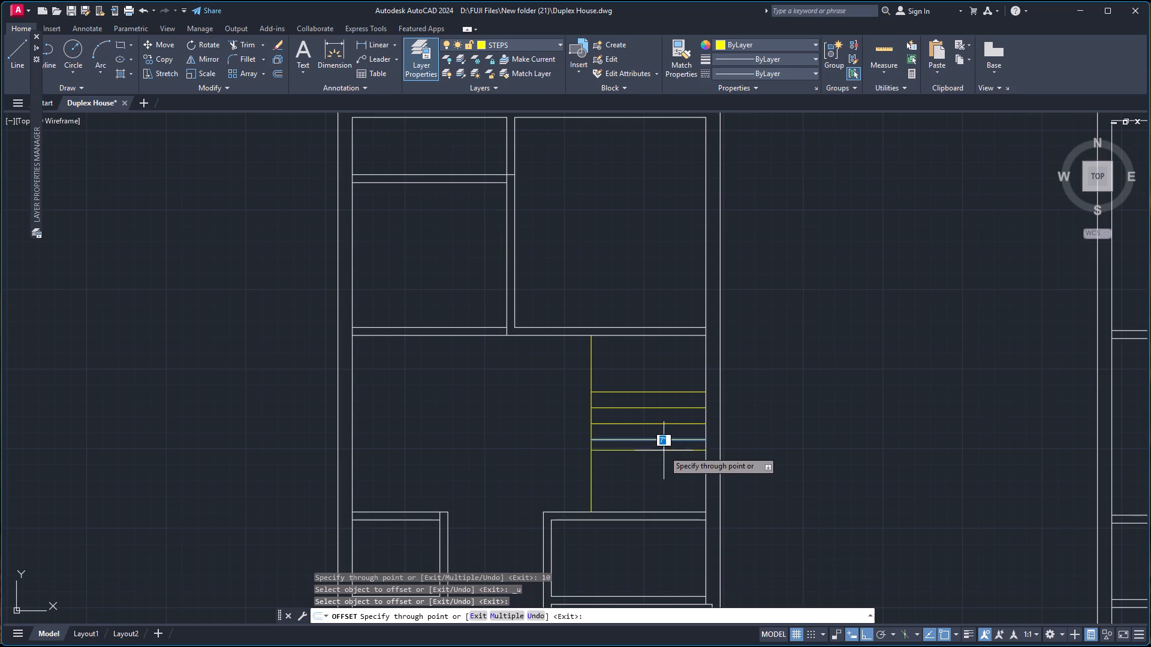
type("10")
key("Return")
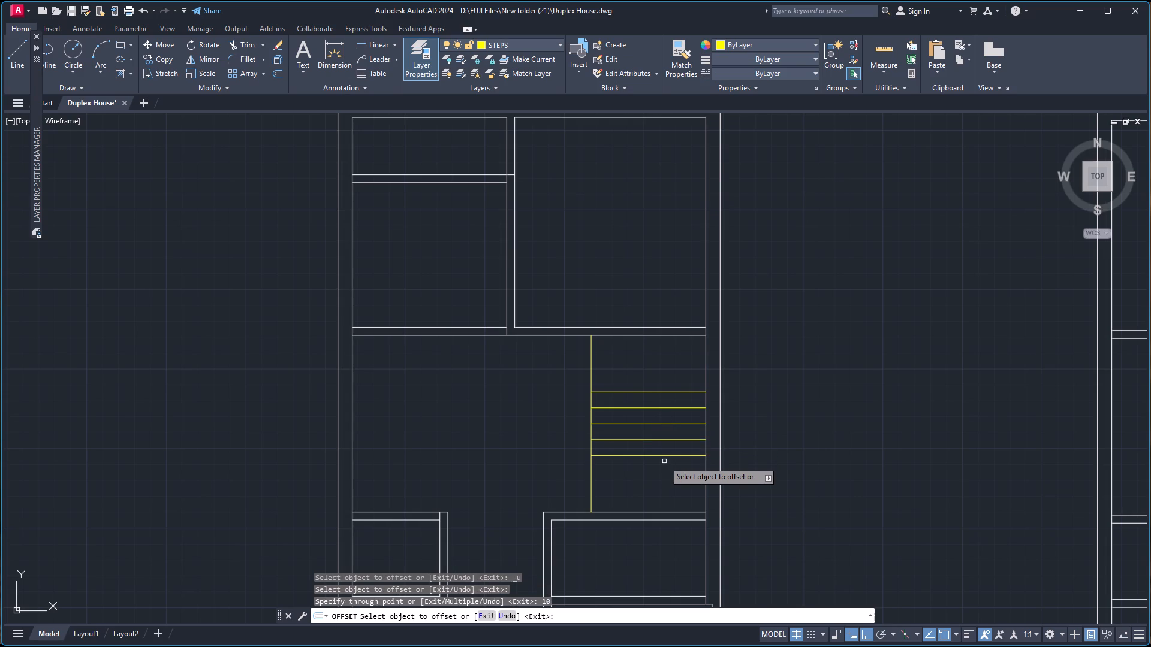
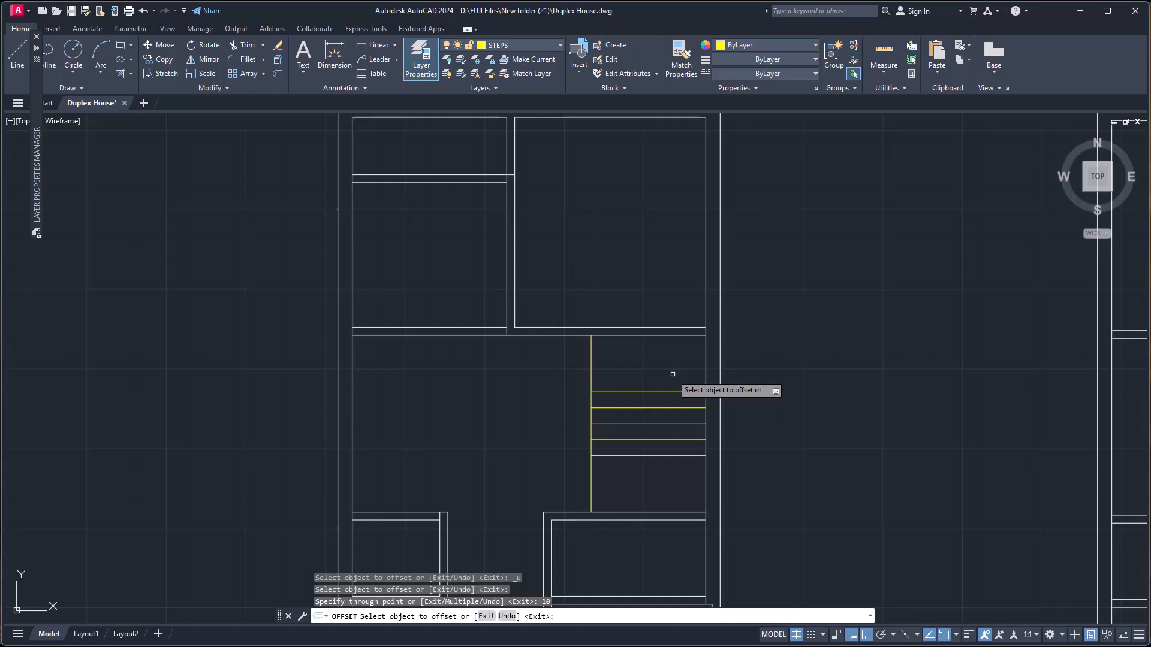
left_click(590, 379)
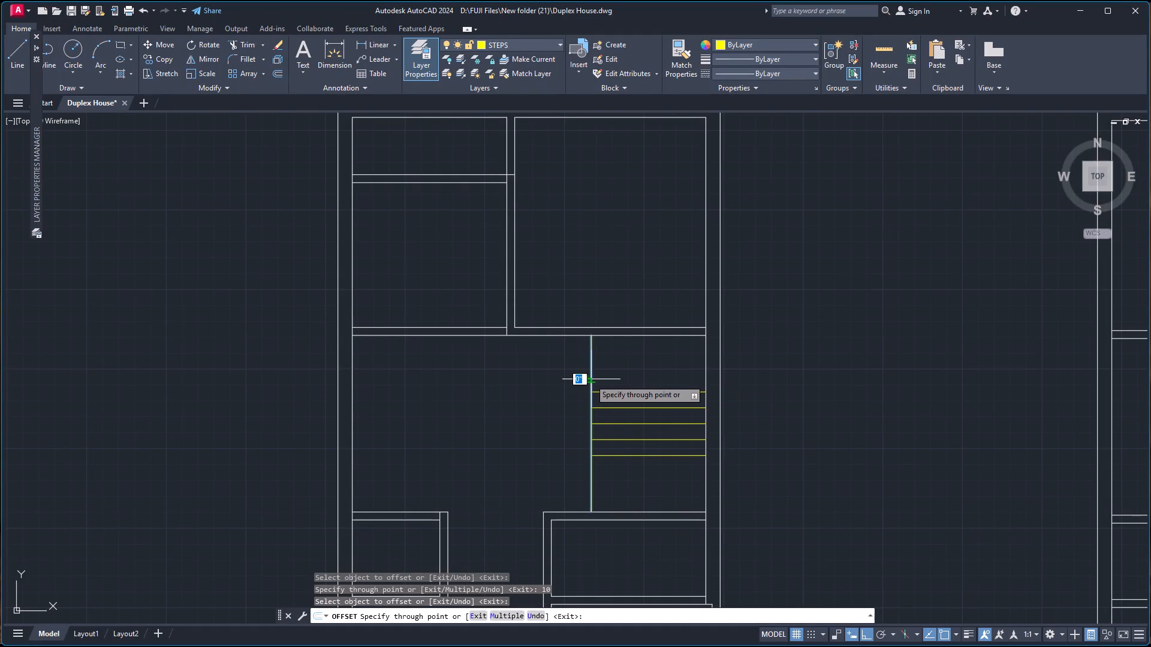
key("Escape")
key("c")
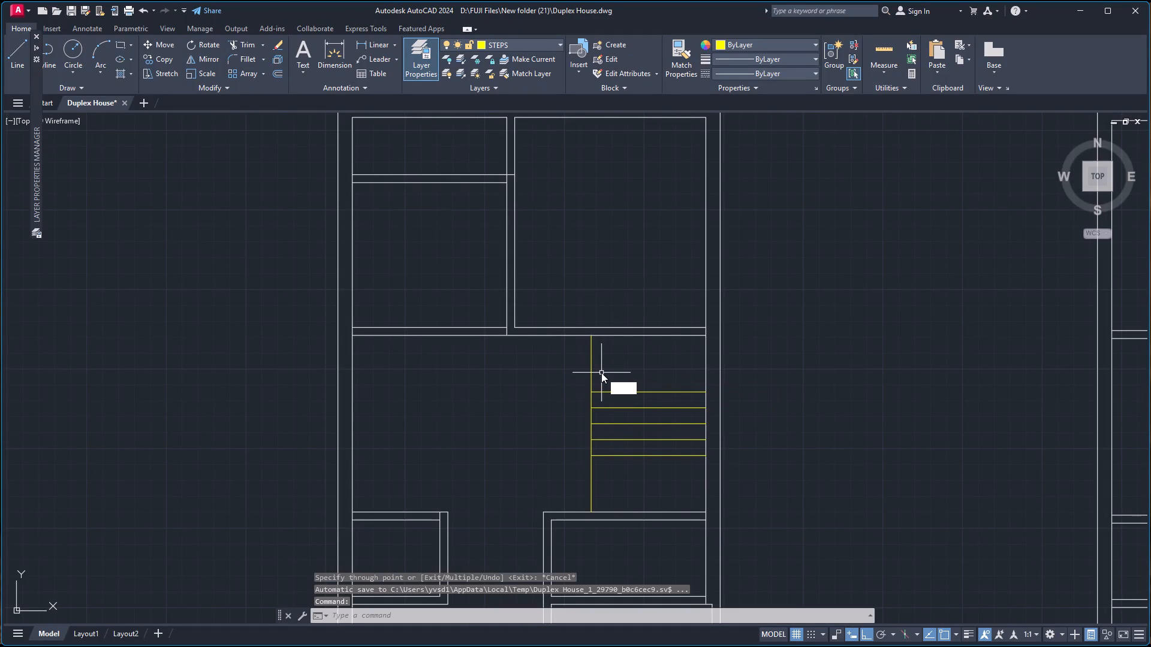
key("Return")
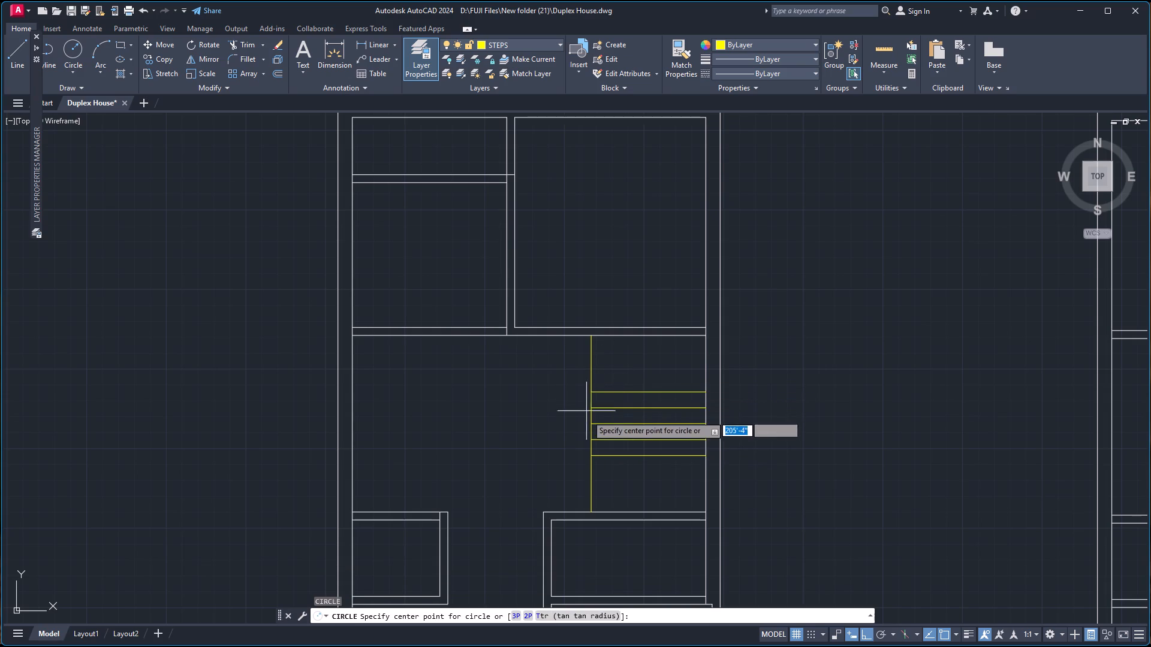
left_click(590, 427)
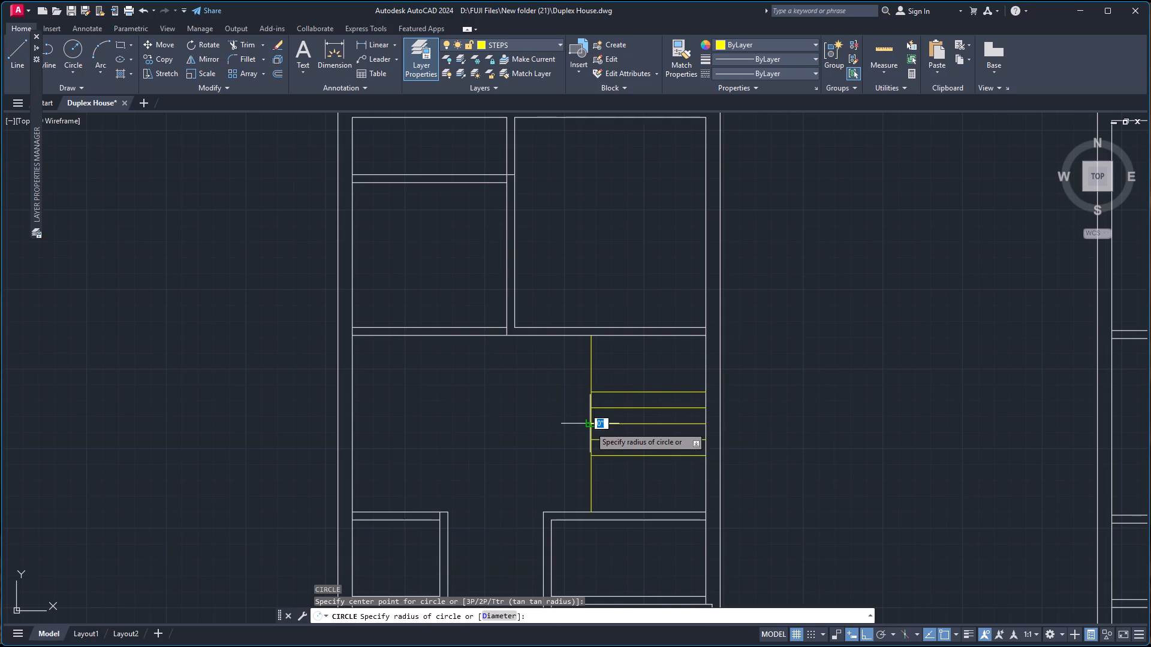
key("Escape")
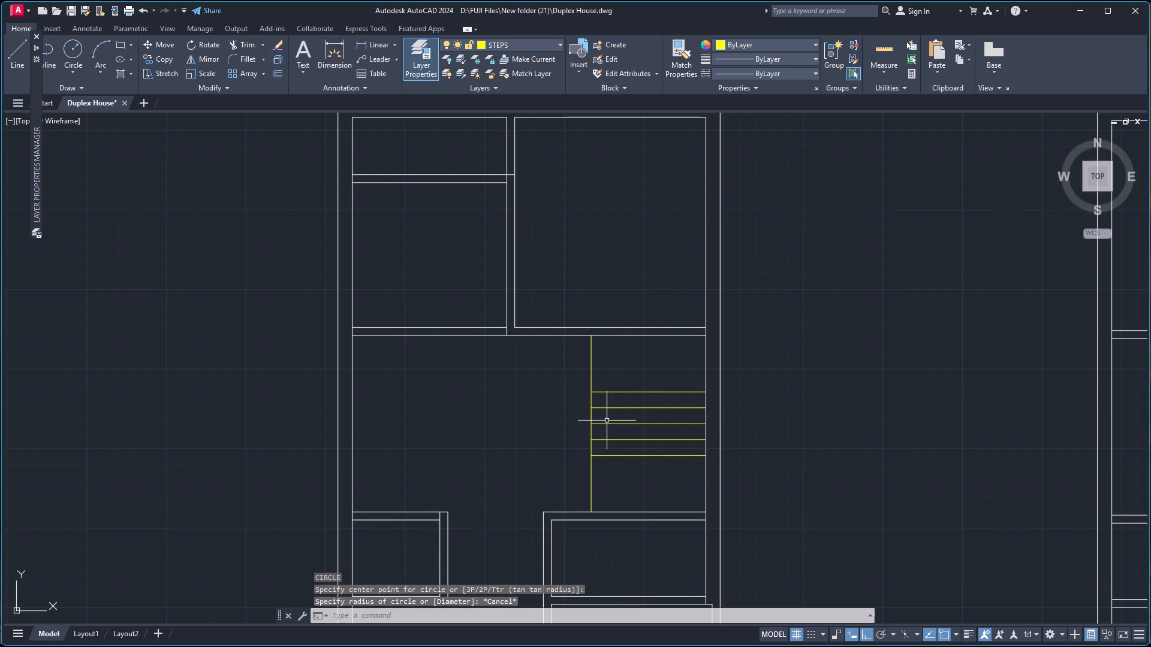
Copy the vertical stair line eastward as a 5-item array at 10" spacing.
key("c")
key("o")
key("Return")
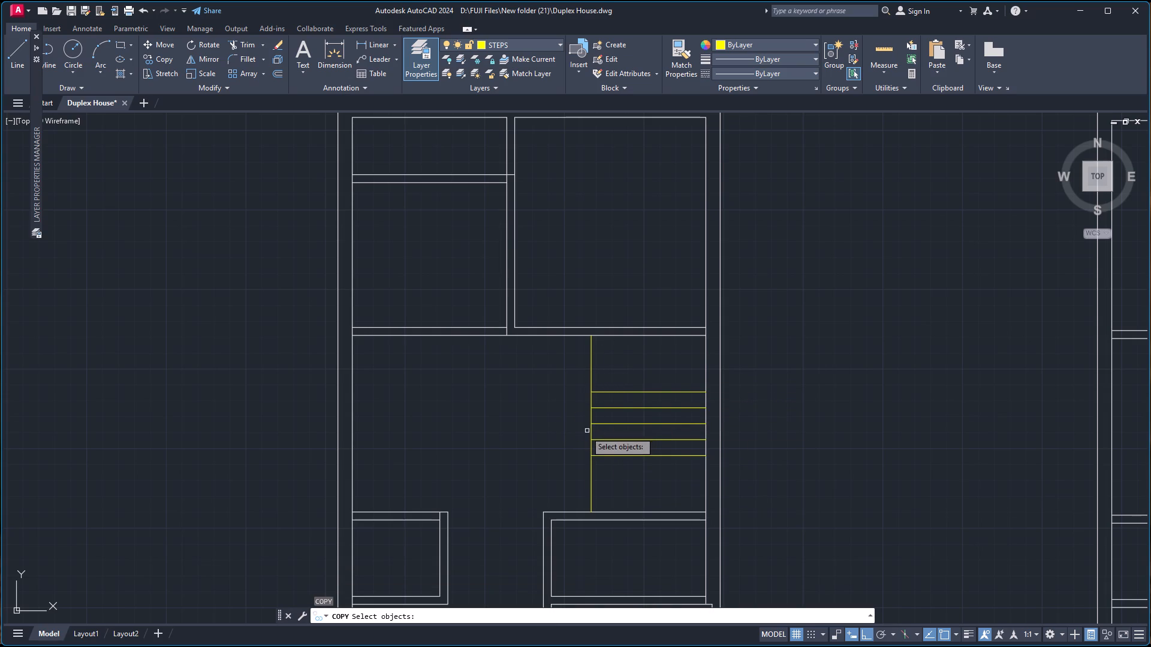
left_click(591, 426)
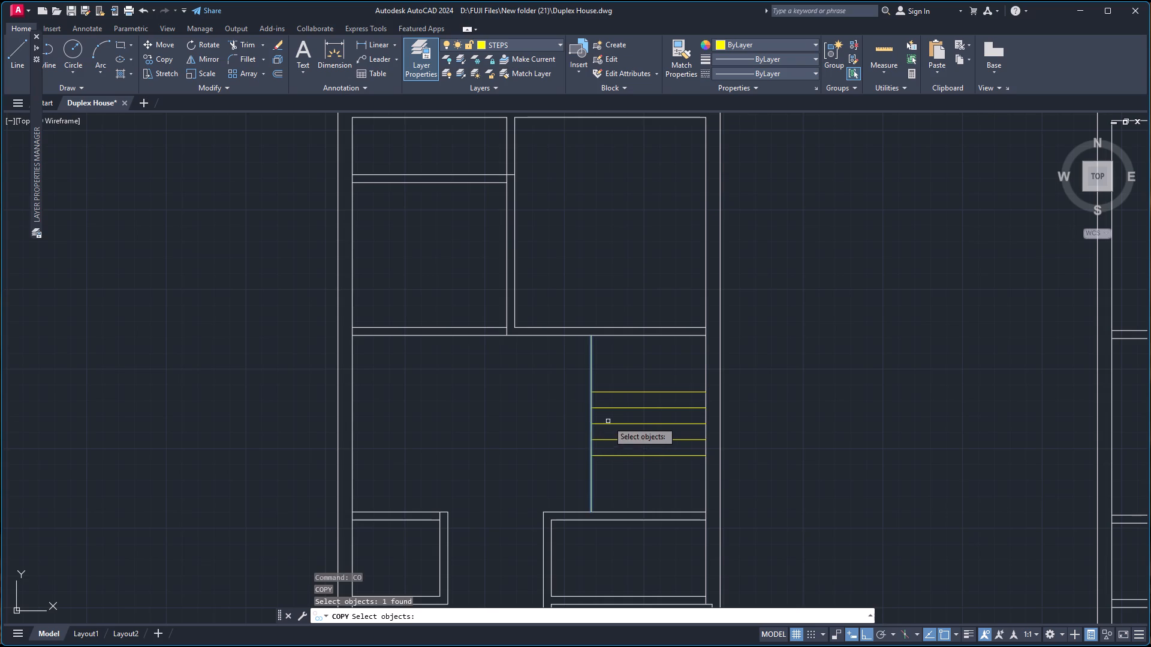
key("Return")
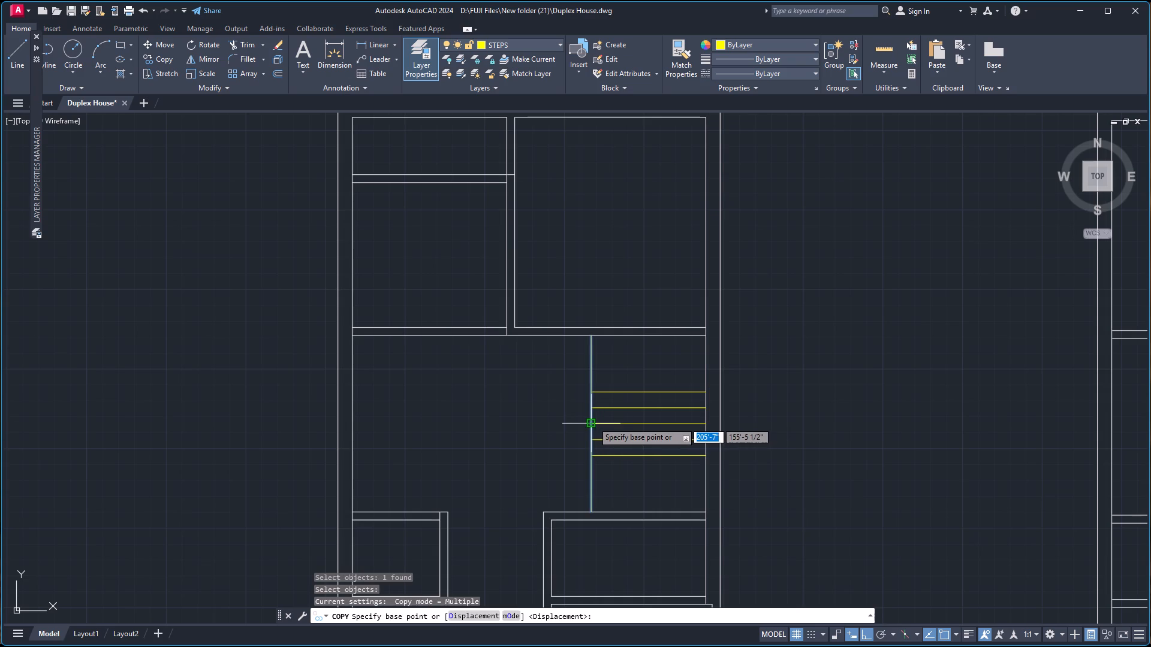
left_click(593, 422)
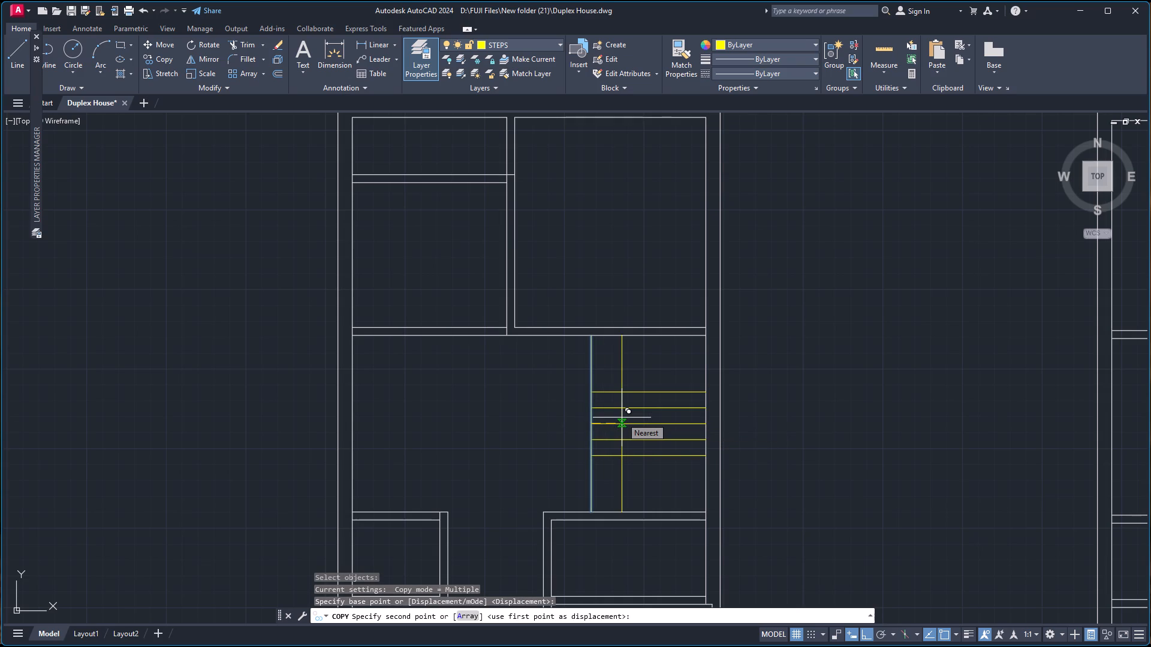
key("a")
key("Return")
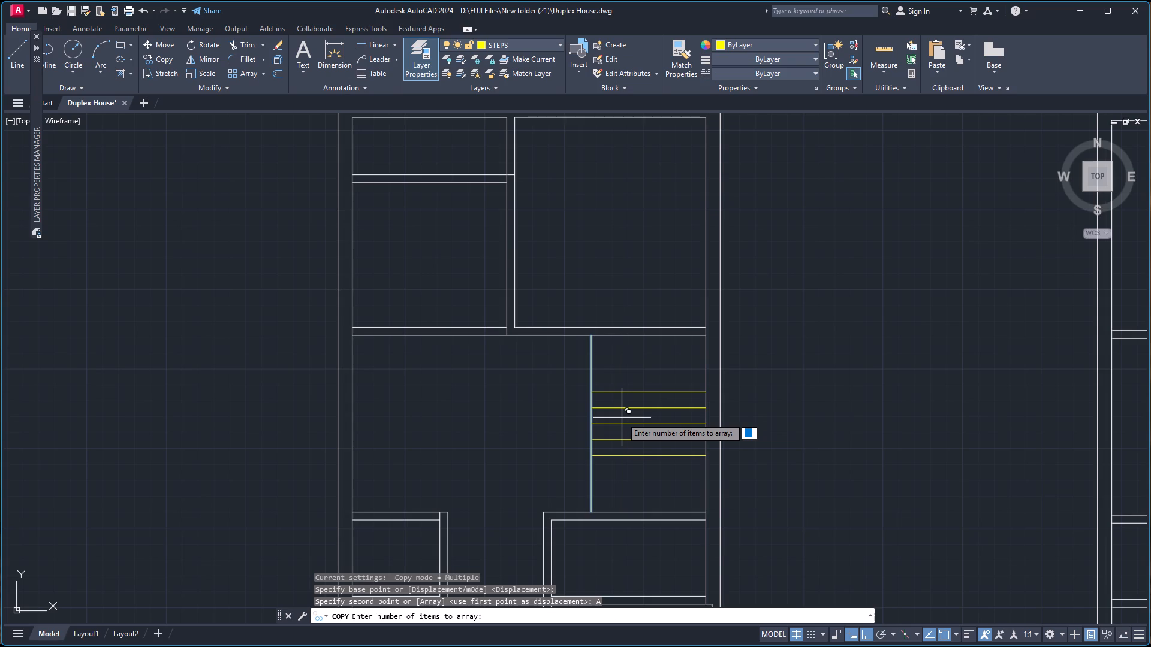
key("5")
key("Return")
type("10")
key("Return")
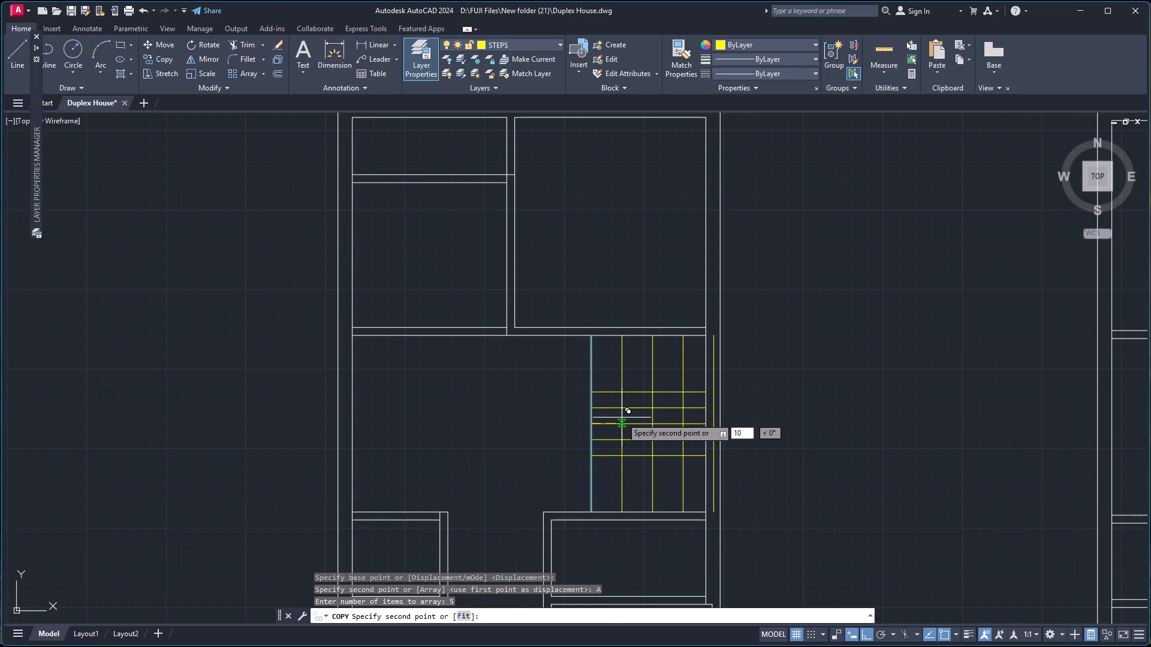
key("Escape")
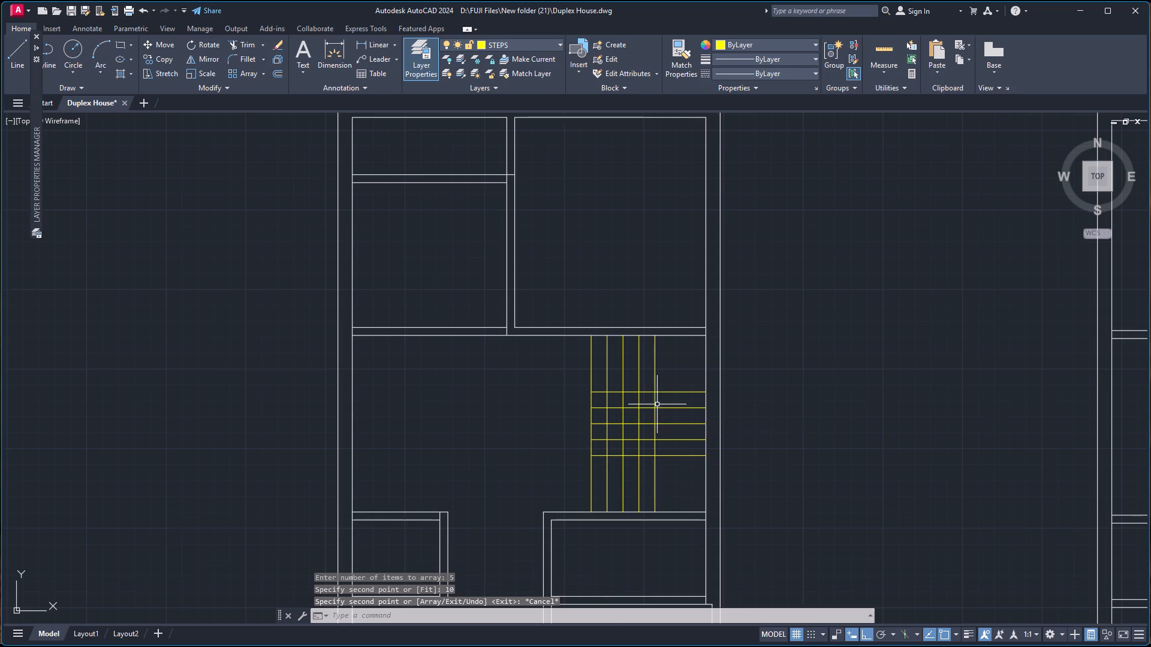
Trim the crossing segments between the two northernmost horizontal step lines and between the two easternmost vertical step lines.
scroll(673, 419, "up", 1)
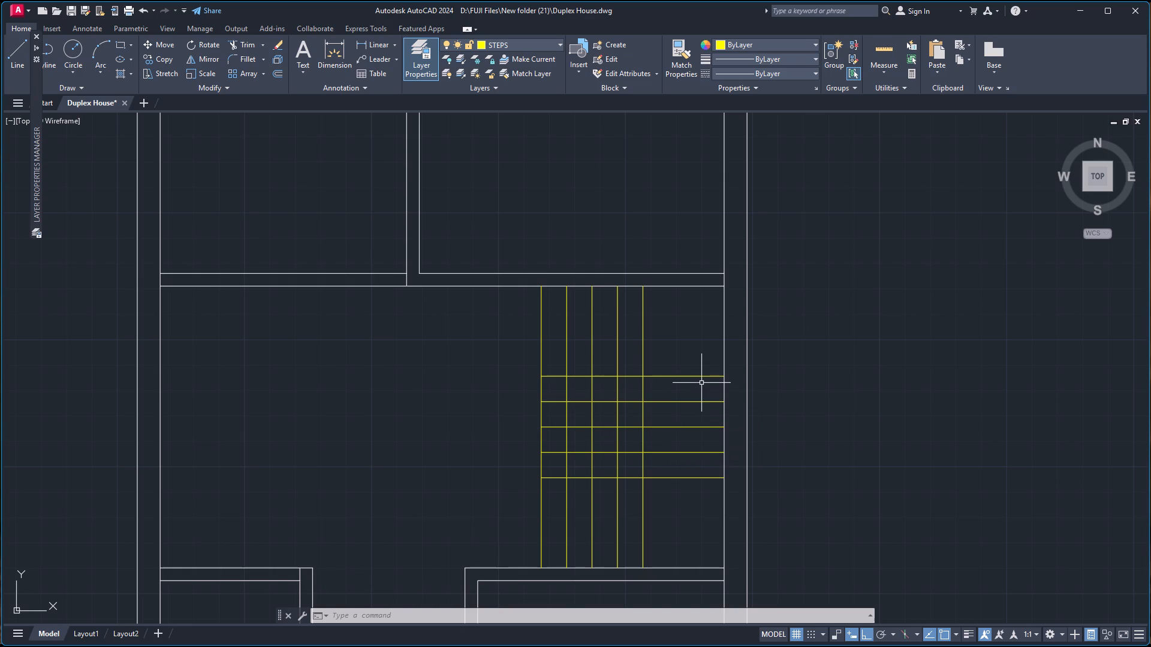
type("TR")
key("Return")
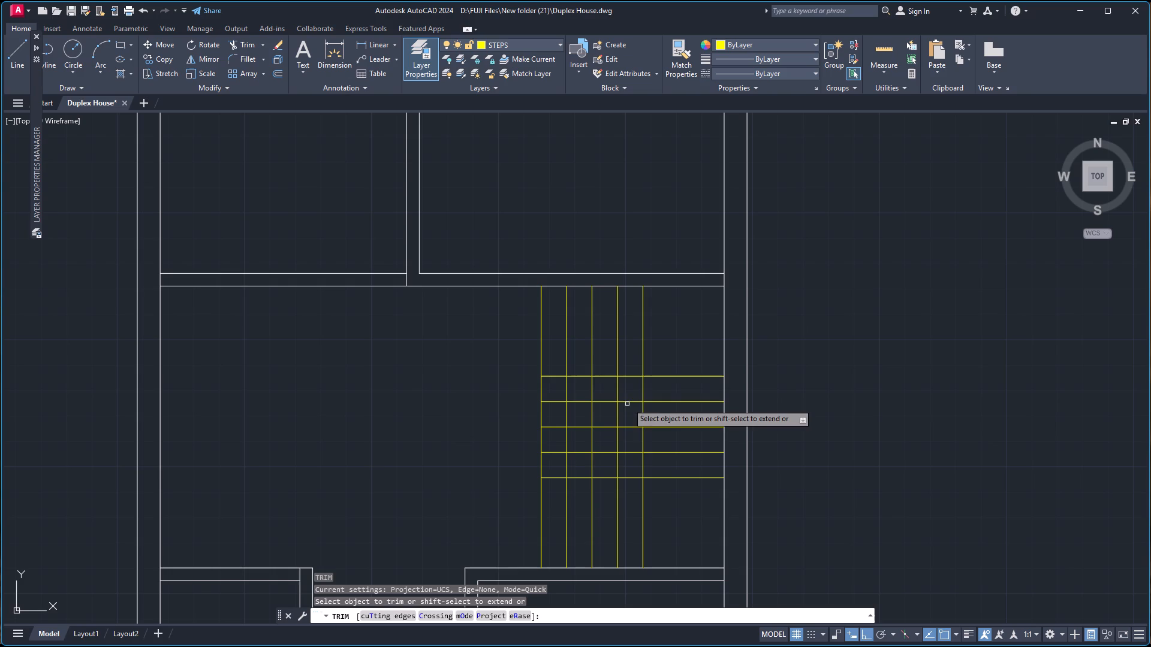
left_click(633, 392)
left_click(634, 409)
left_click(627, 394)
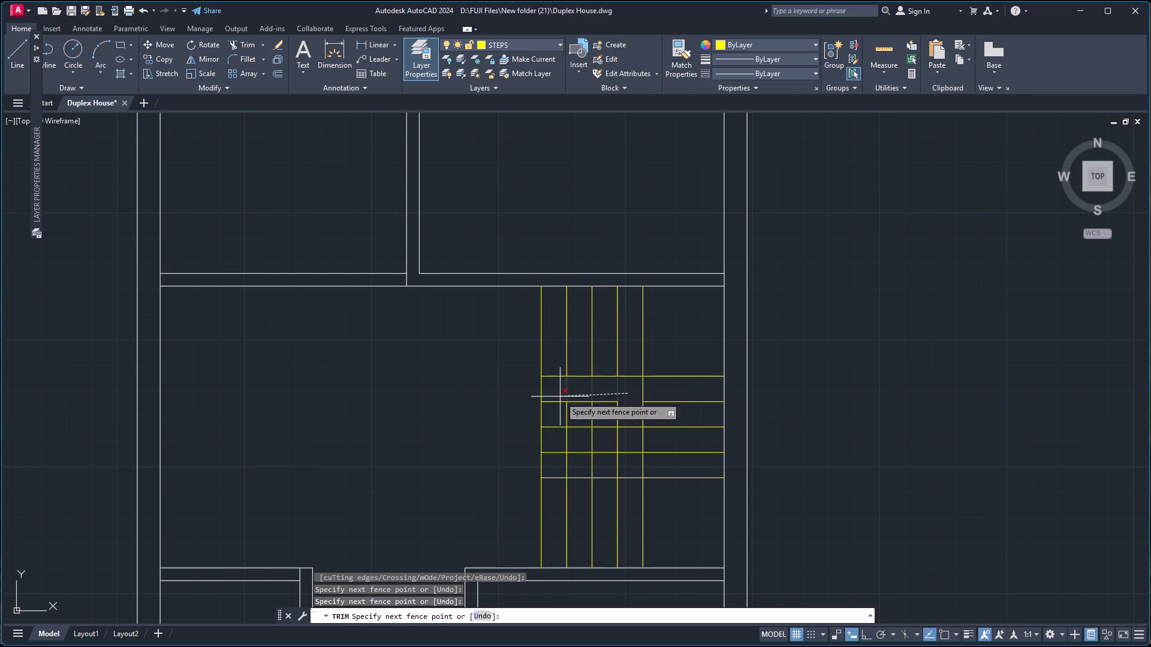
left_click(565, 394)
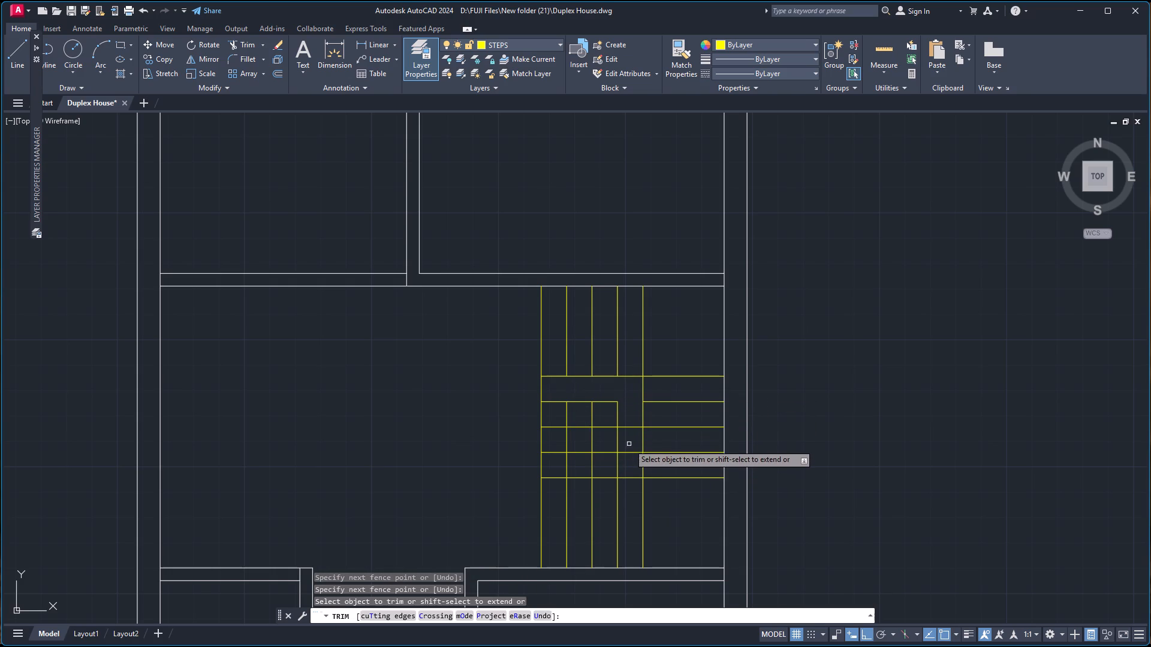
left_click(632, 424)
left_click(633, 464)
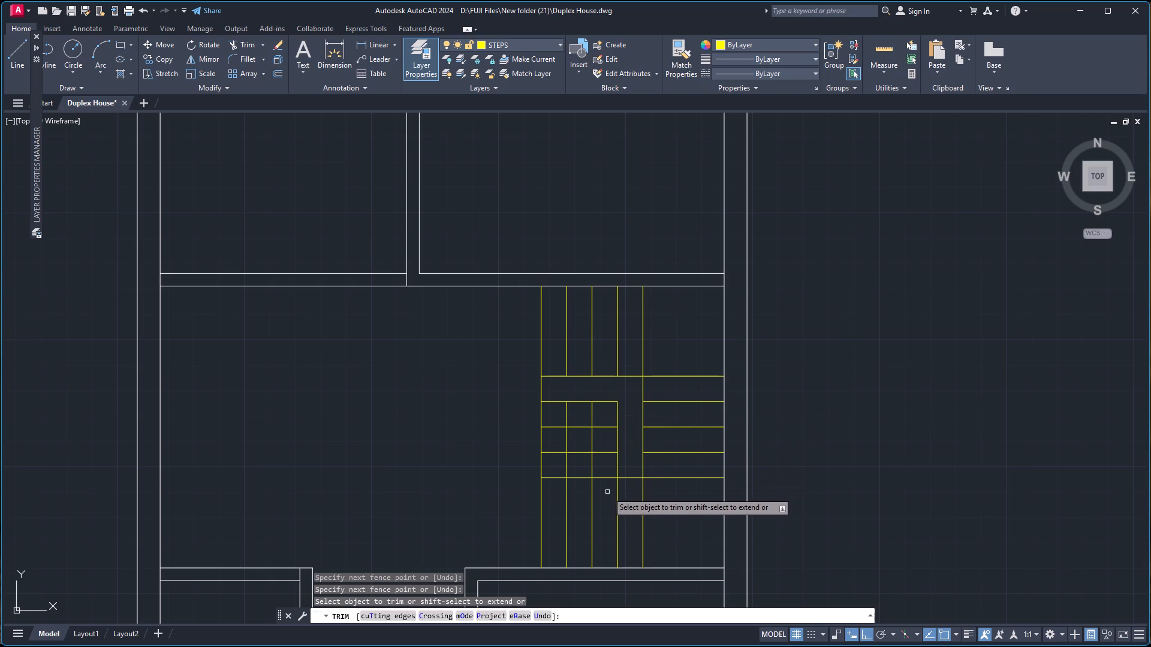
Trim the north, south and west outer segments of the remaining line grid inside the stairwell opening.
left_click(603, 462)
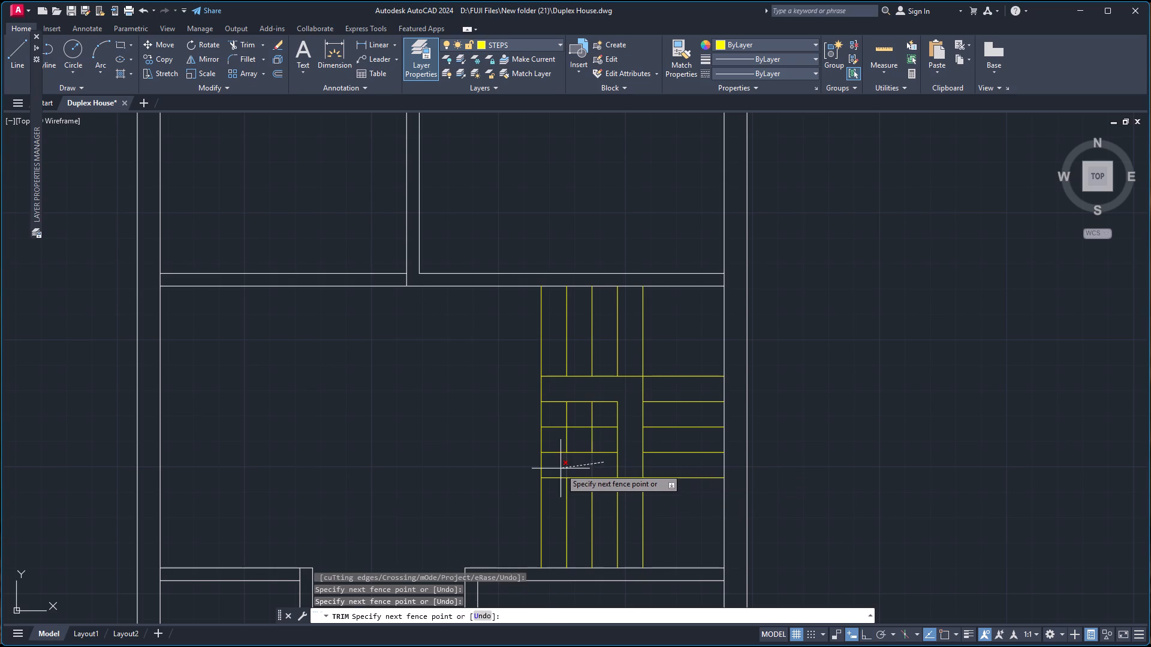
left_click(560, 468)
left_click_drag(557, 416, 565, 415)
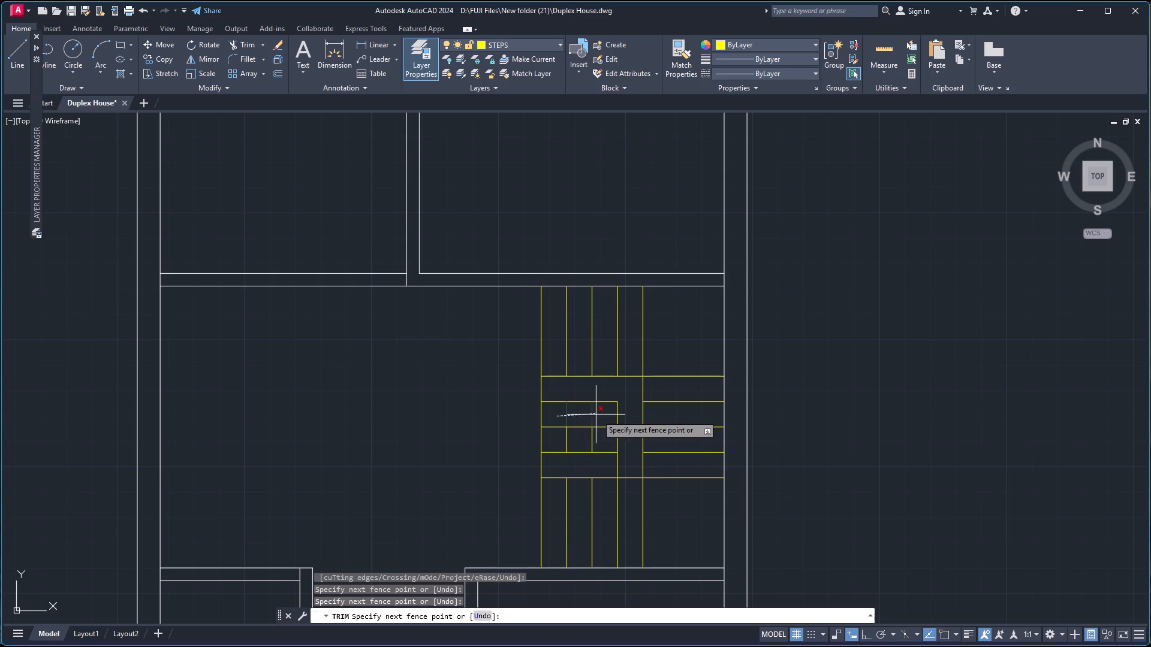
left_click(599, 415)
left_click(559, 422)
left_click(559, 466)
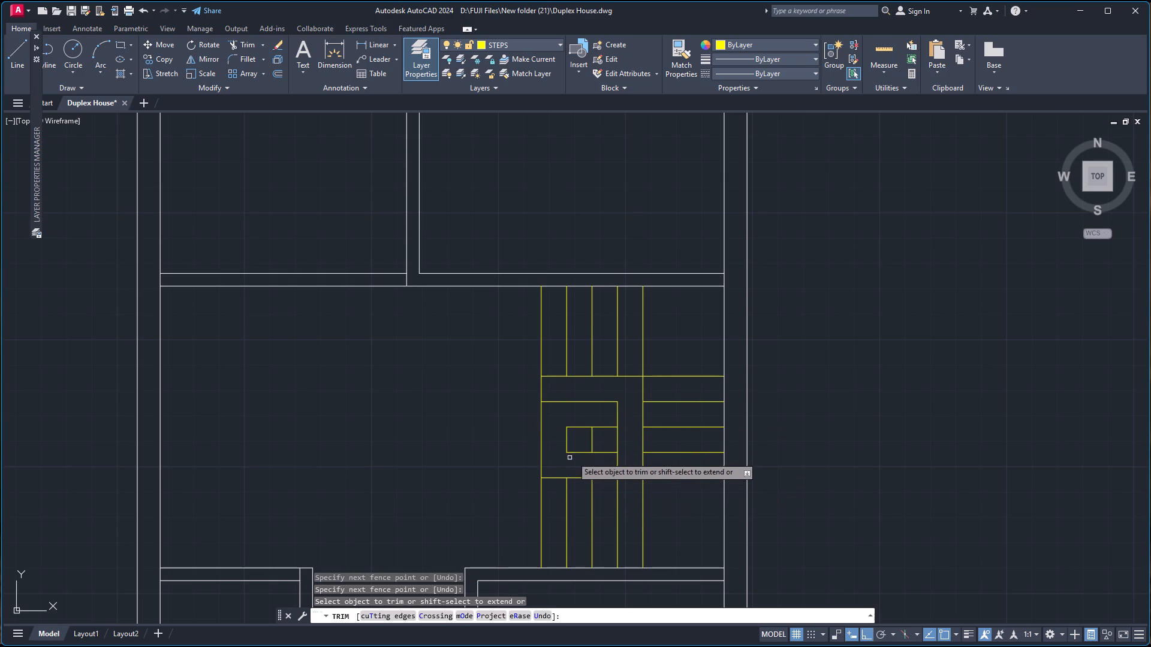
key("Escape")
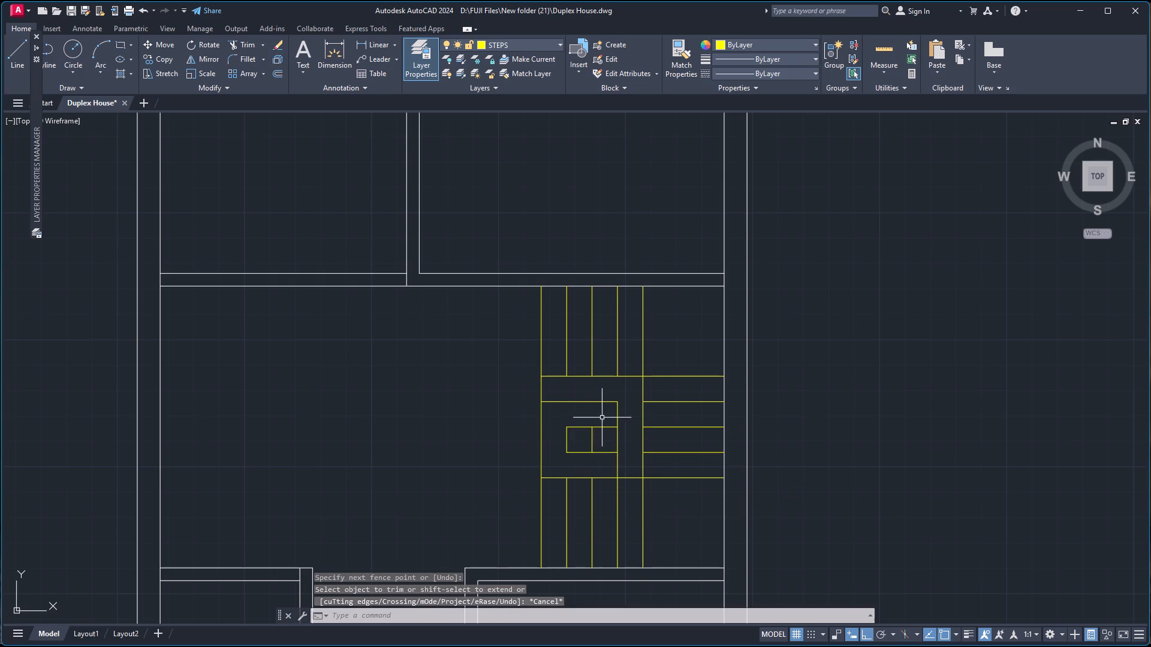
Erase the leftover line pieces in the middle of the stairwell opening.
left_click(607, 465)
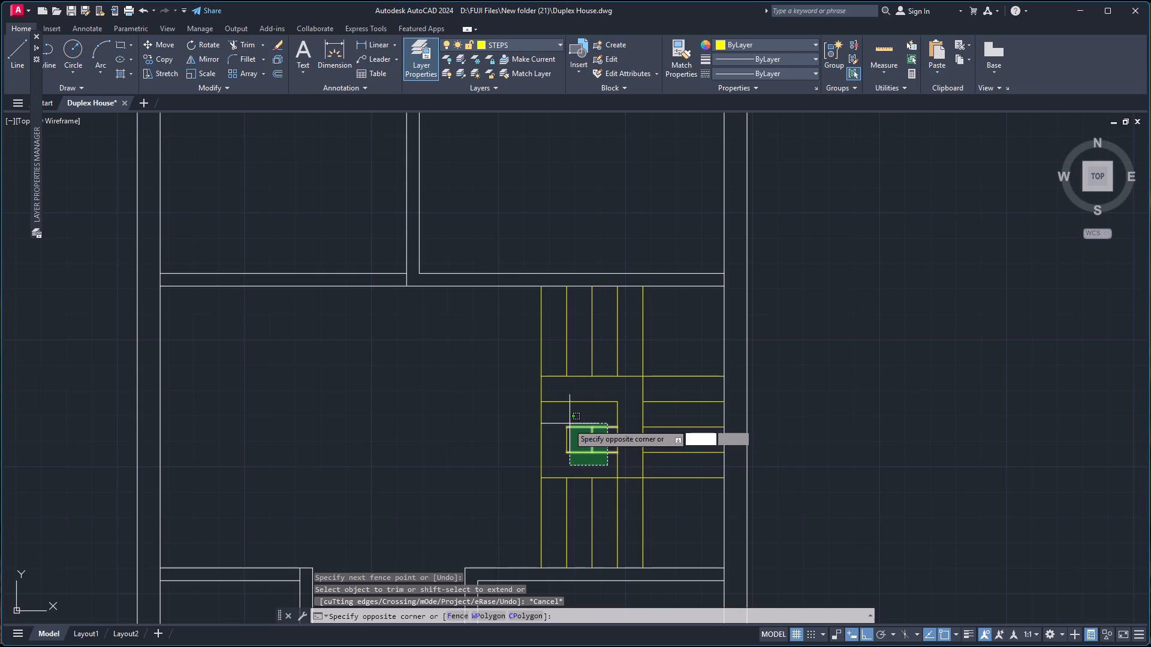
left_click(561, 424)
key("Delete")
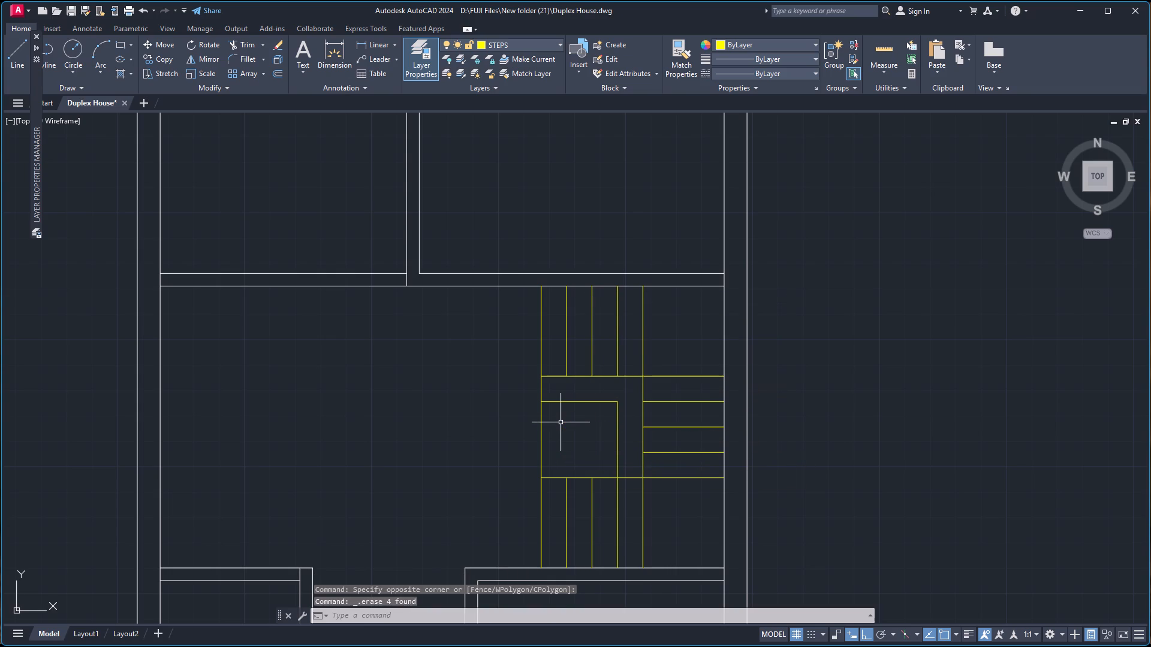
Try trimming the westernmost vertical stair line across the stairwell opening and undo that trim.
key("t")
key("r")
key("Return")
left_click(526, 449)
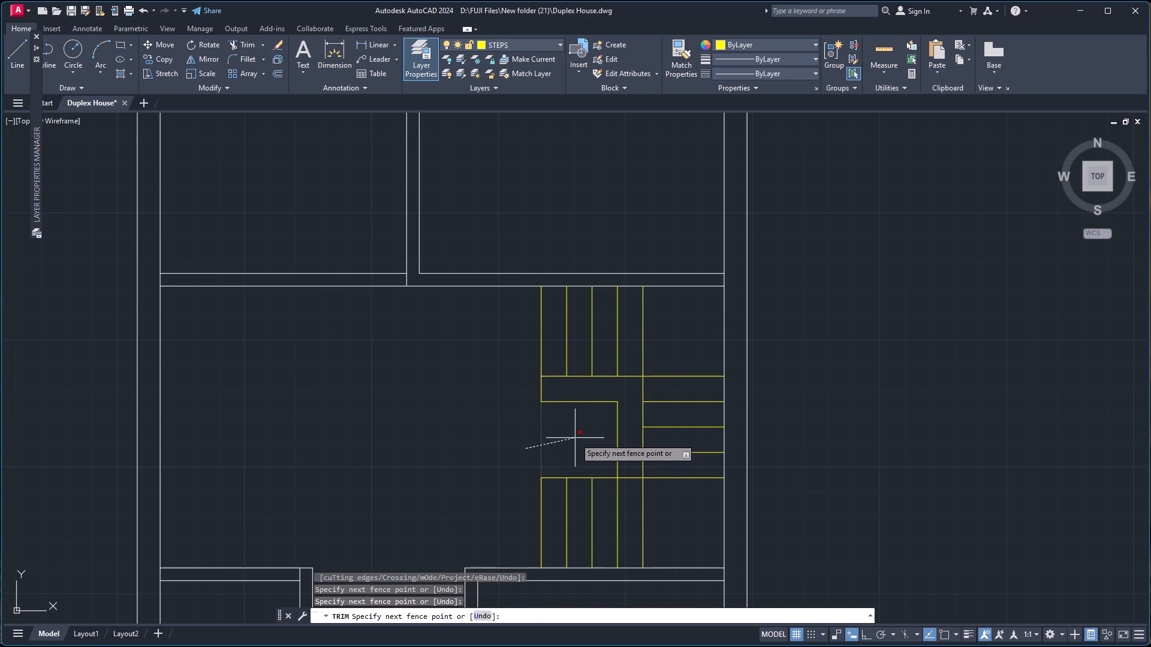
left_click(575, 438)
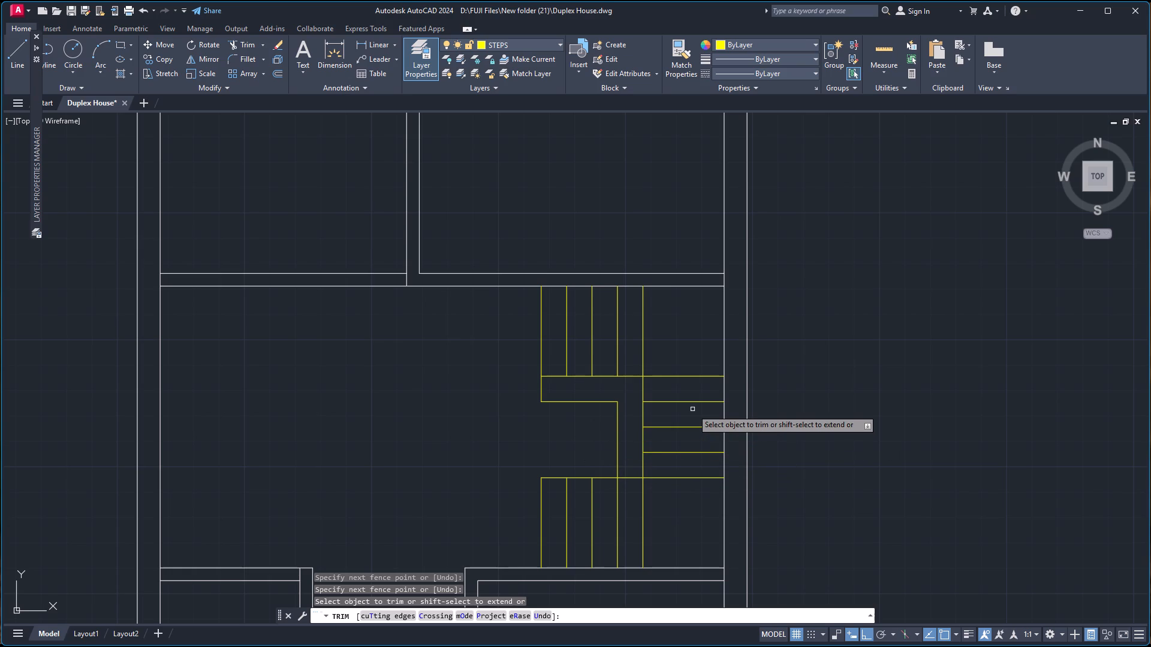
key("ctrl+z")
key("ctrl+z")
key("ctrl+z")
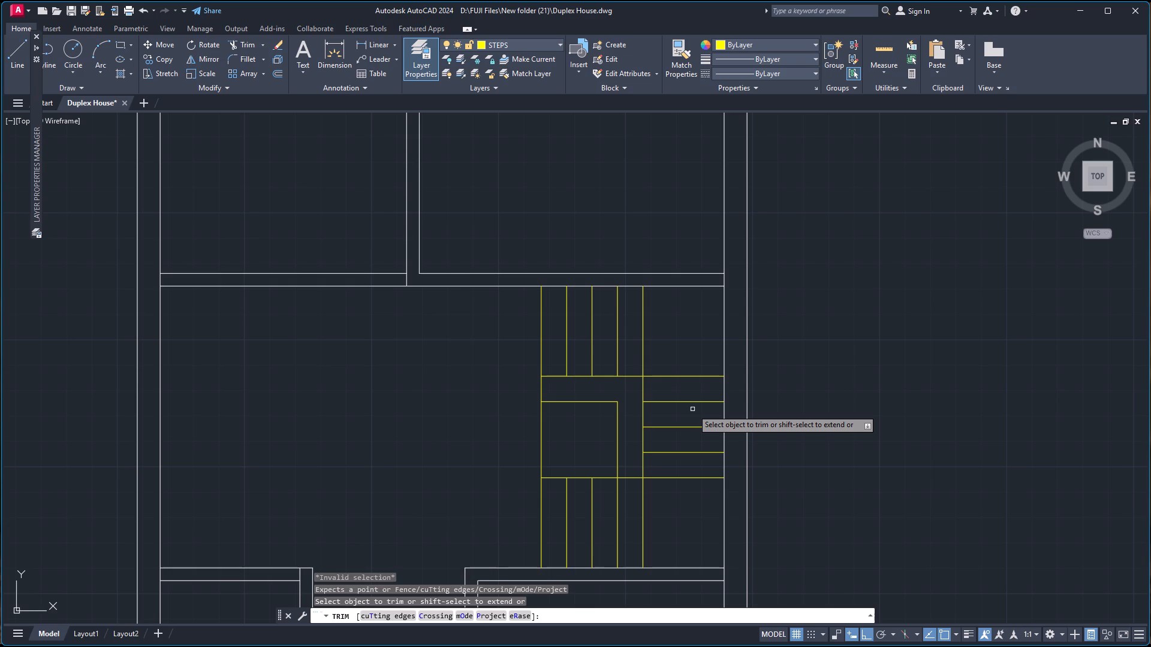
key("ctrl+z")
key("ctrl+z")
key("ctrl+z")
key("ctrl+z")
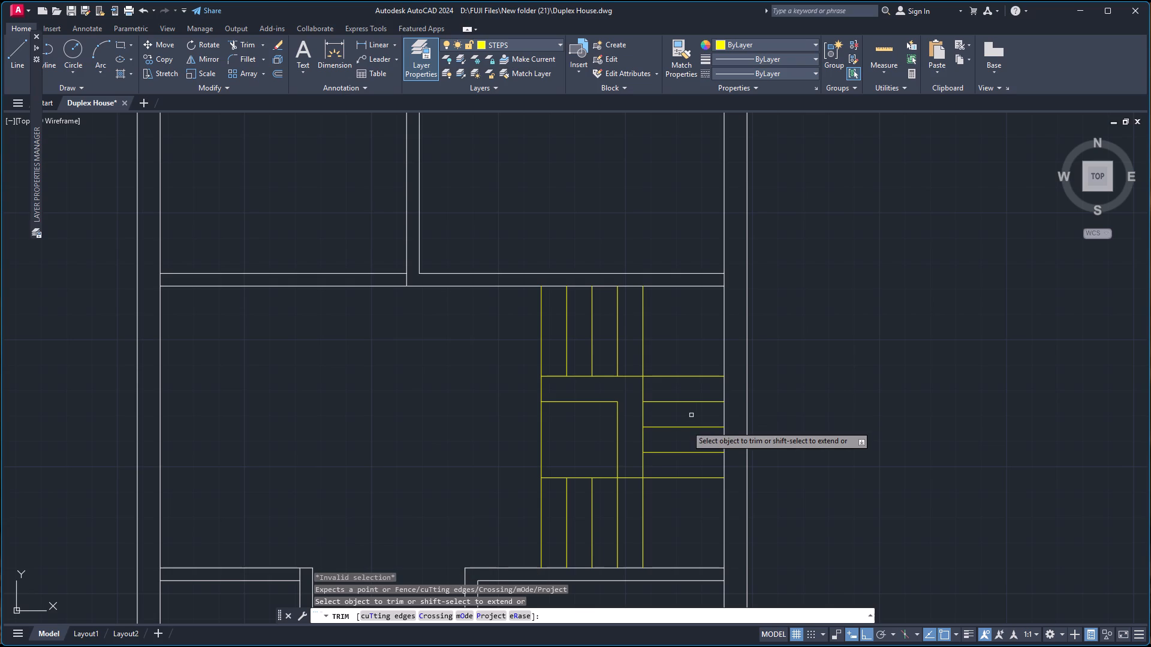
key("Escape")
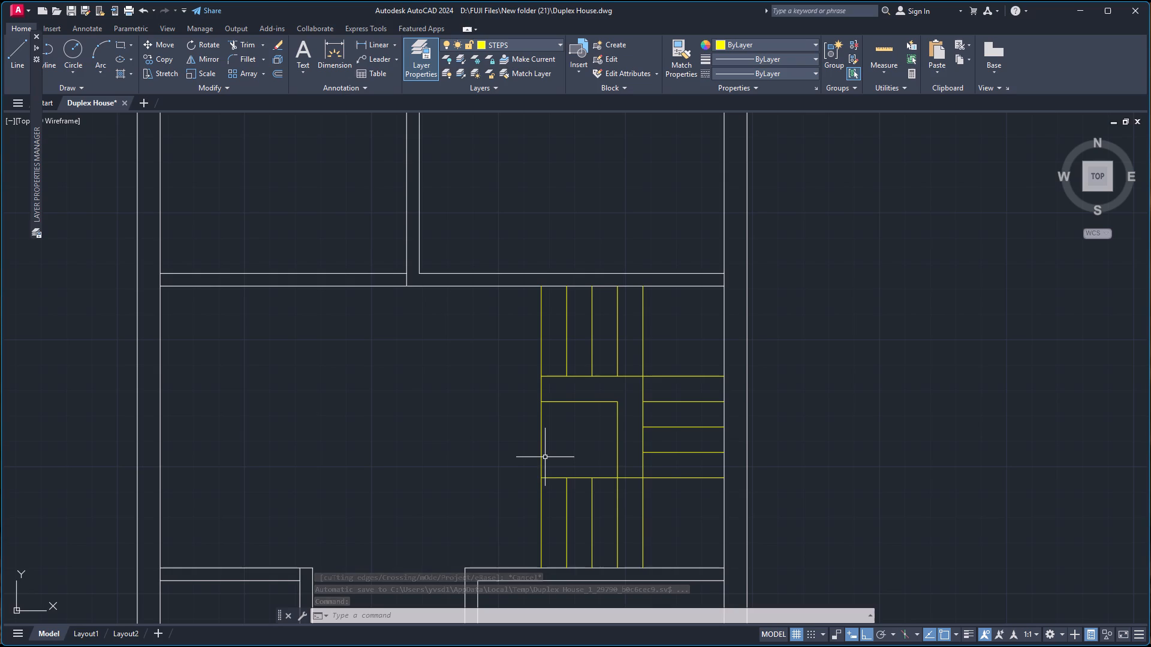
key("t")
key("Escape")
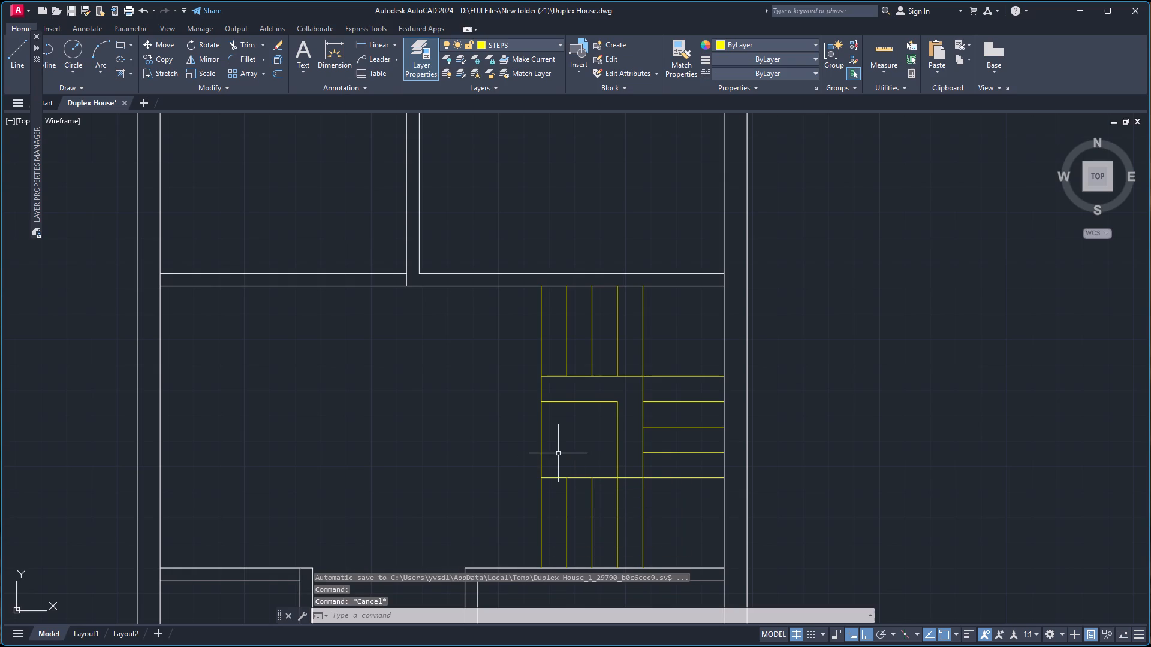
Draw a horizontal line across the stairwell opening to the westernmost stair line, aligned with the eastern flight's second-southernmost step line.
key("l")
key("Return")
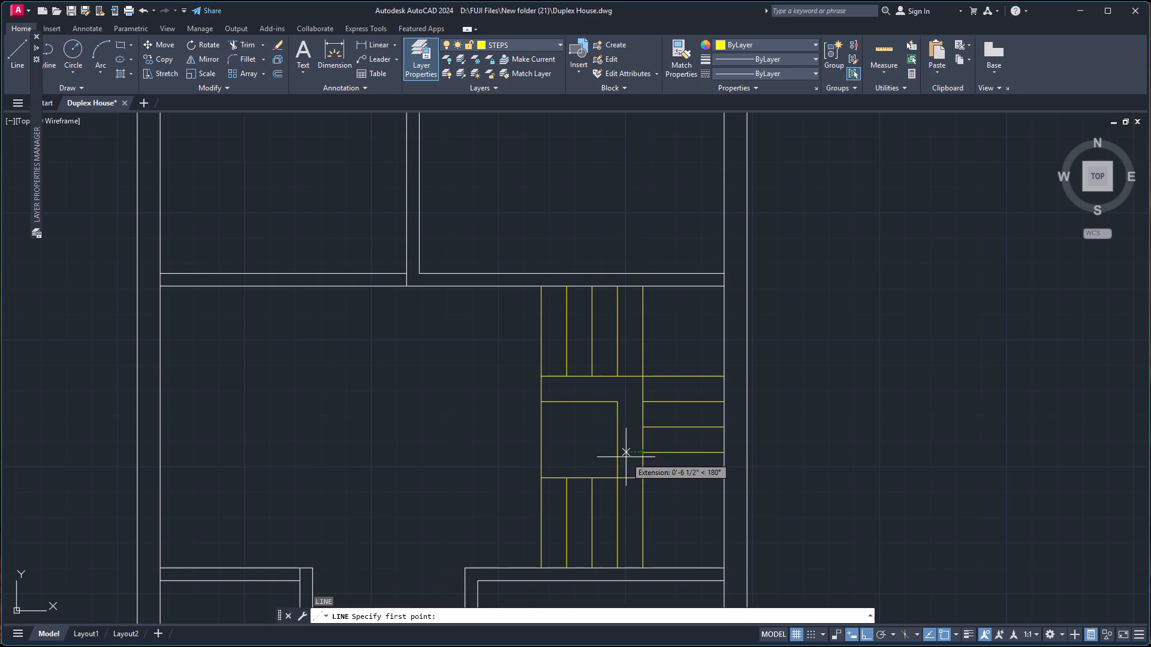
left_click(614, 451)
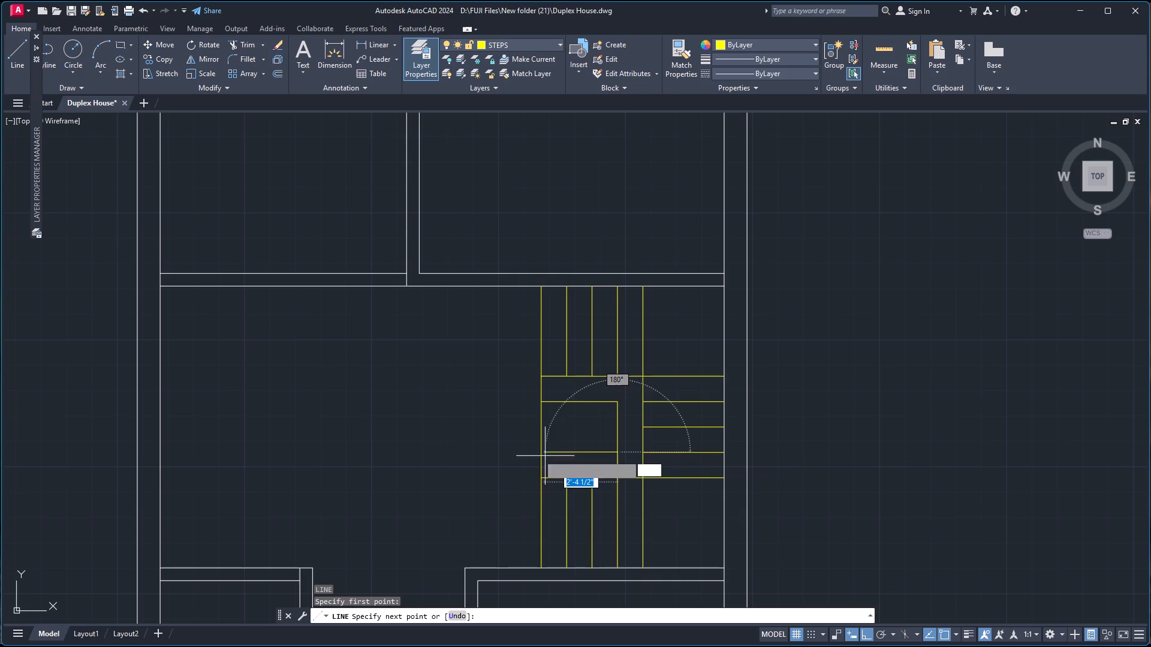
left_click(540, 450)
key("space")
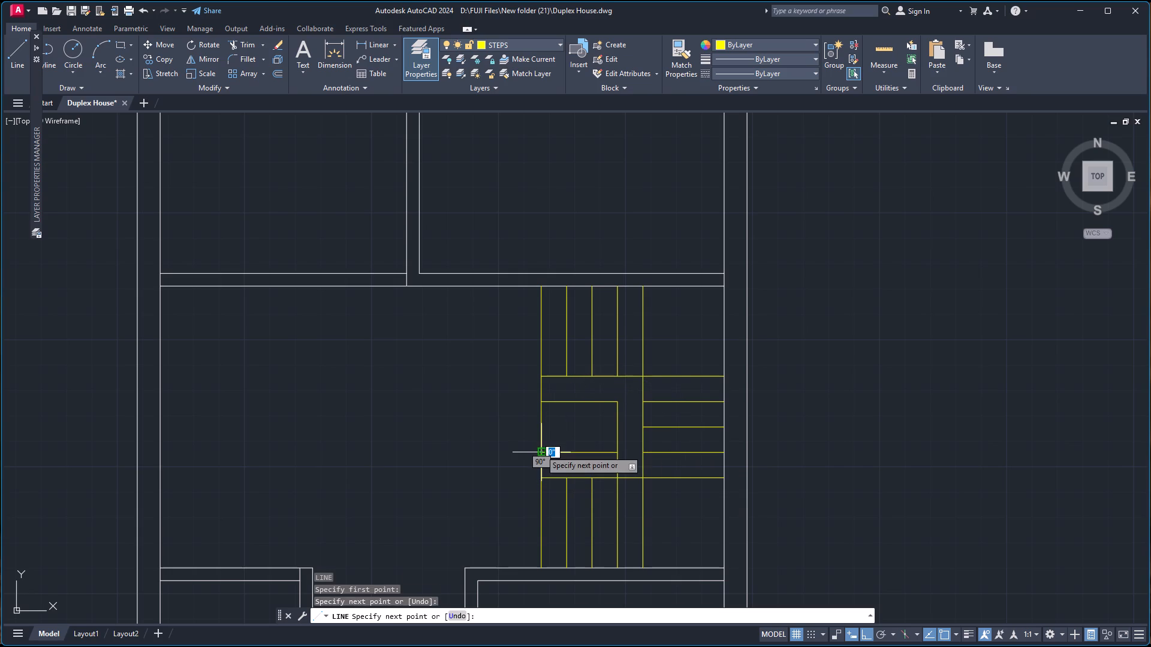
Trim the westernmost vertical stair line across the stairwell opening and the inner vertical line's leftover stub just north of the southern flight.
key("r")
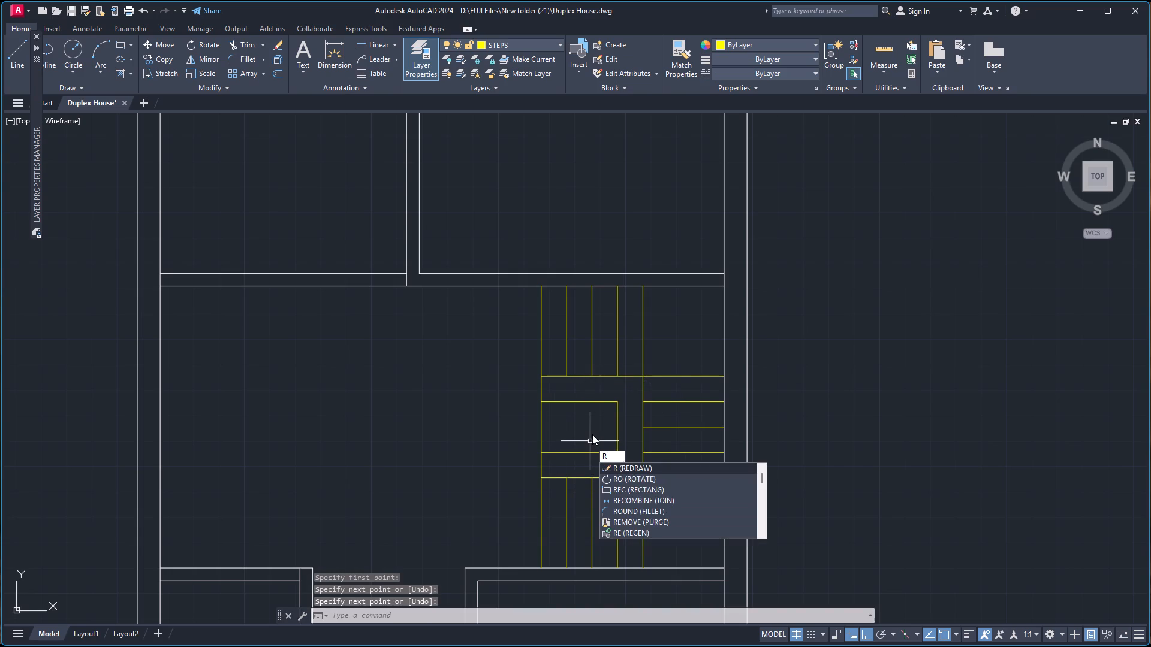
key("BackSpace")
type("TR")
key("Return")
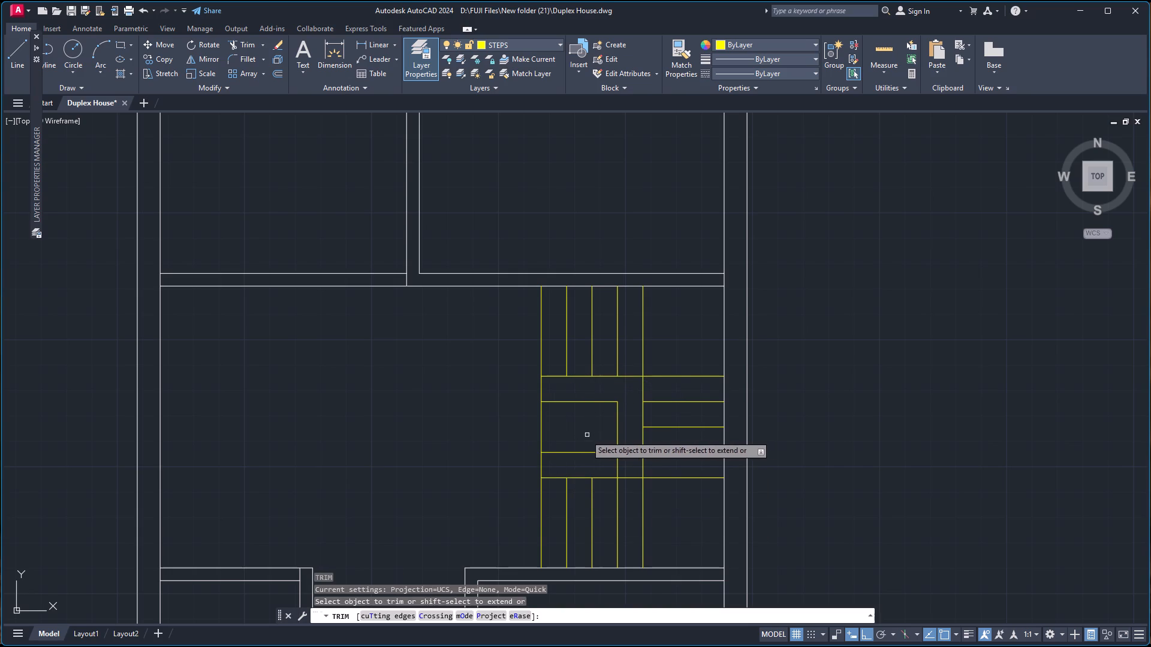
left_click(583, 436)
left_click(472, 452)
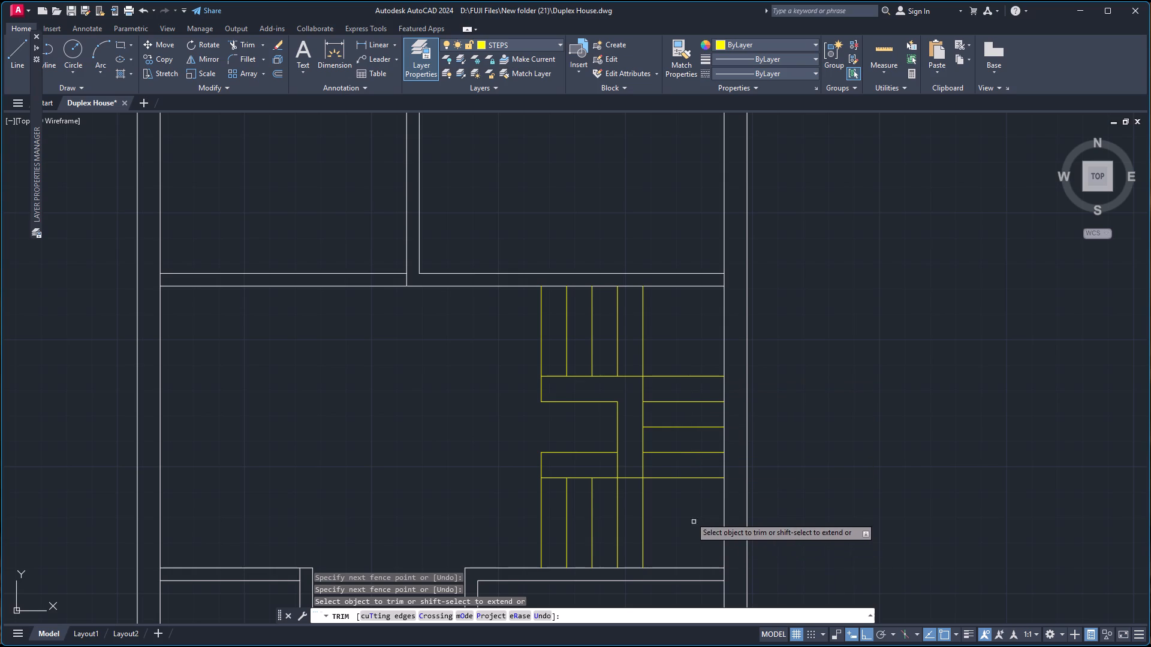
left_click(605, 465)
left_click(628, 464)
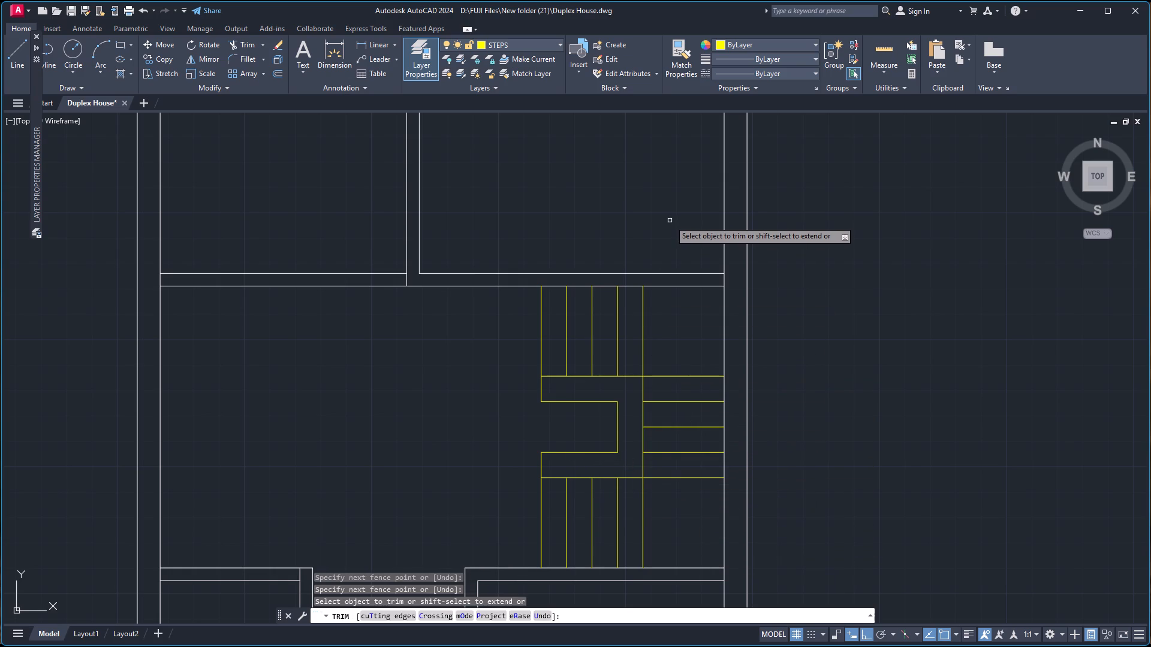
key("space")
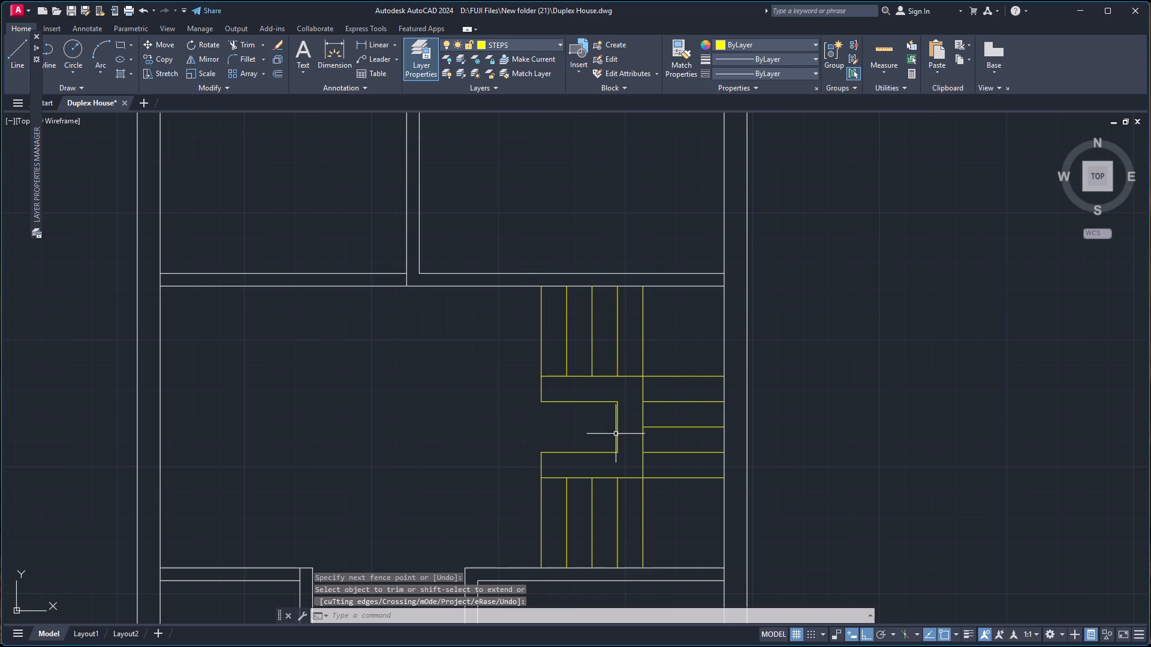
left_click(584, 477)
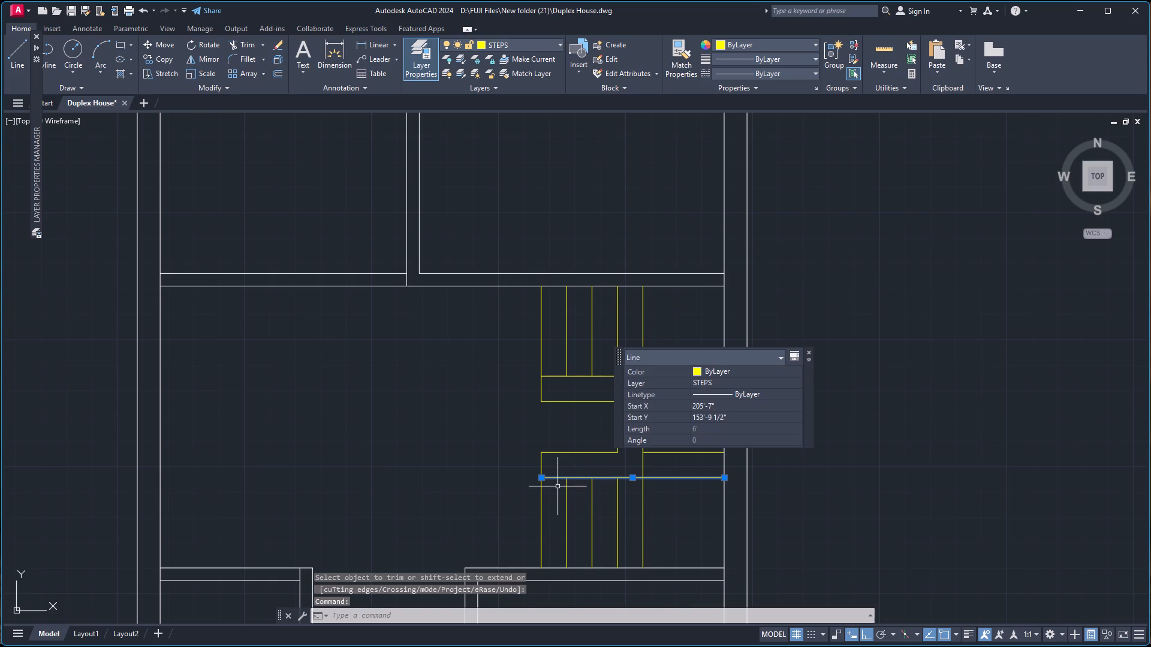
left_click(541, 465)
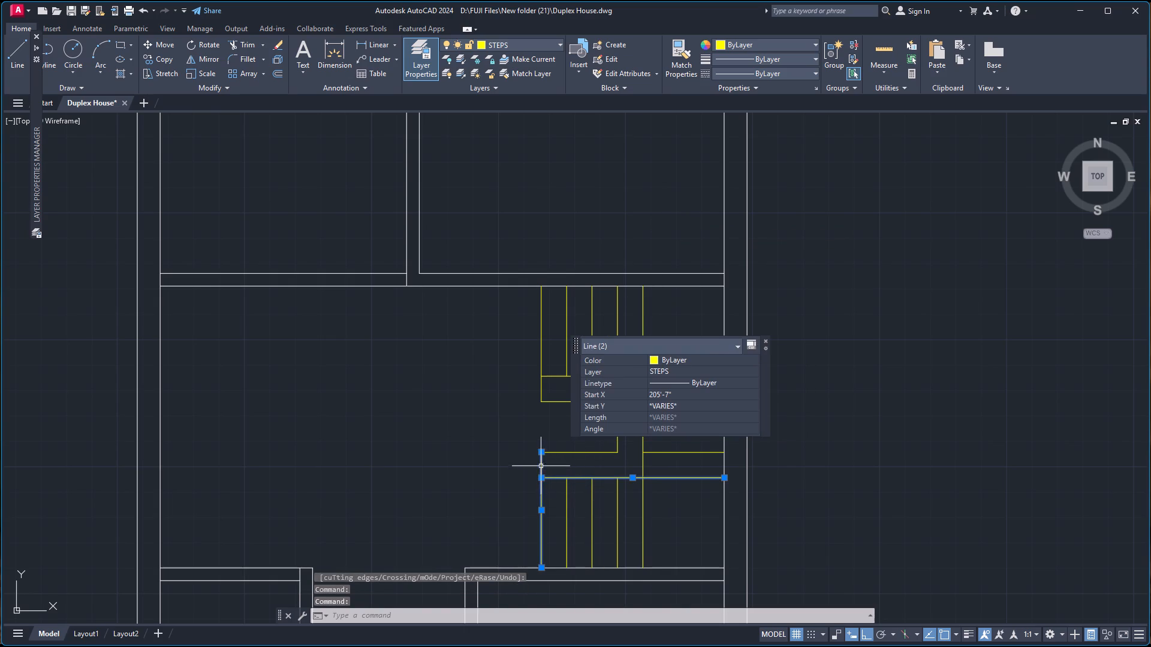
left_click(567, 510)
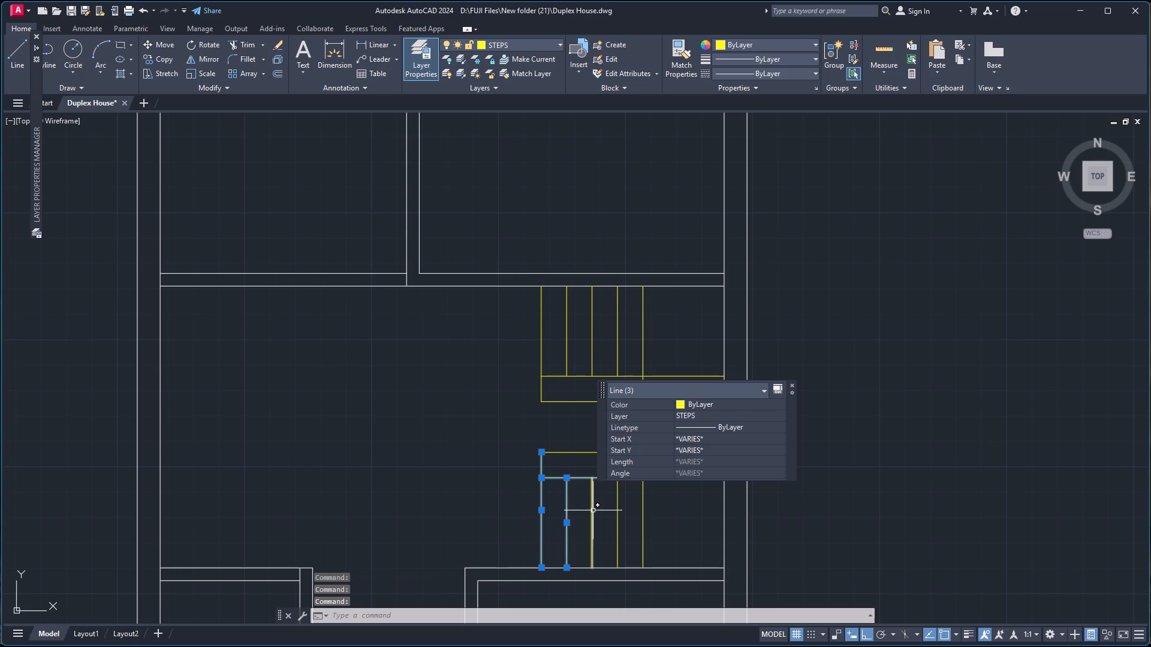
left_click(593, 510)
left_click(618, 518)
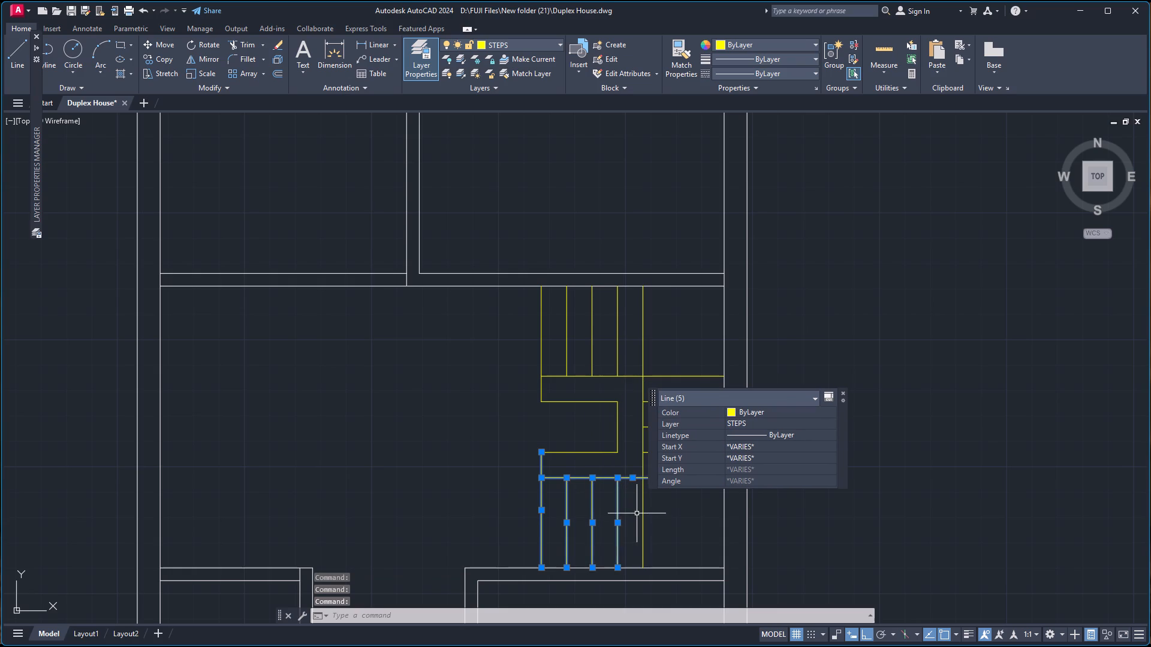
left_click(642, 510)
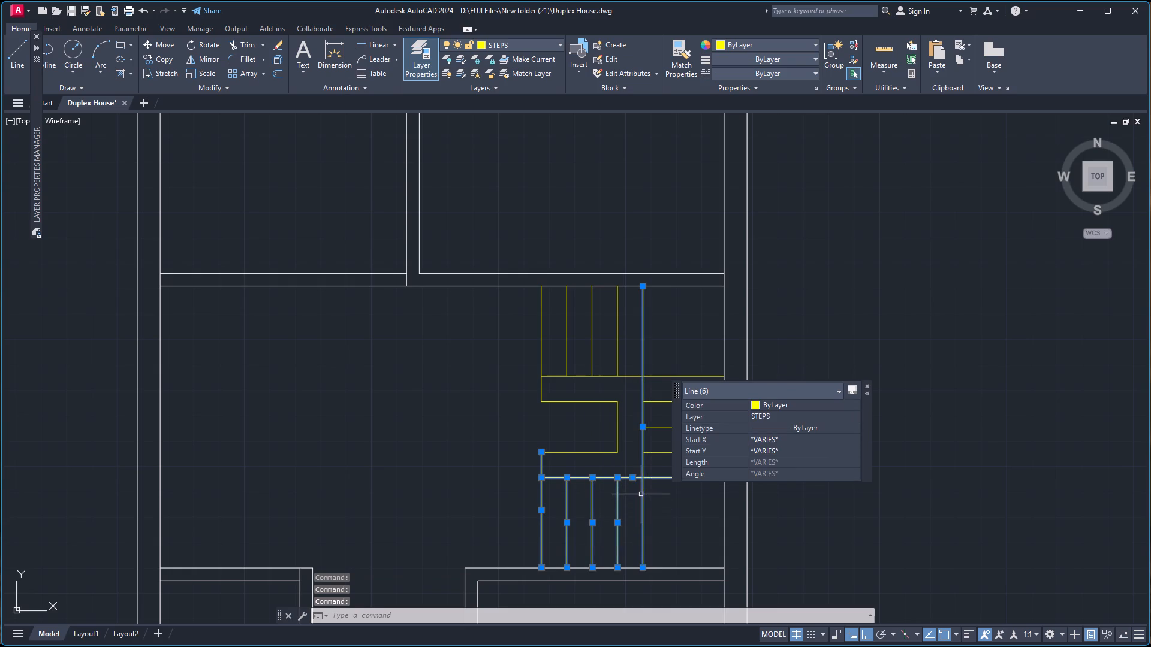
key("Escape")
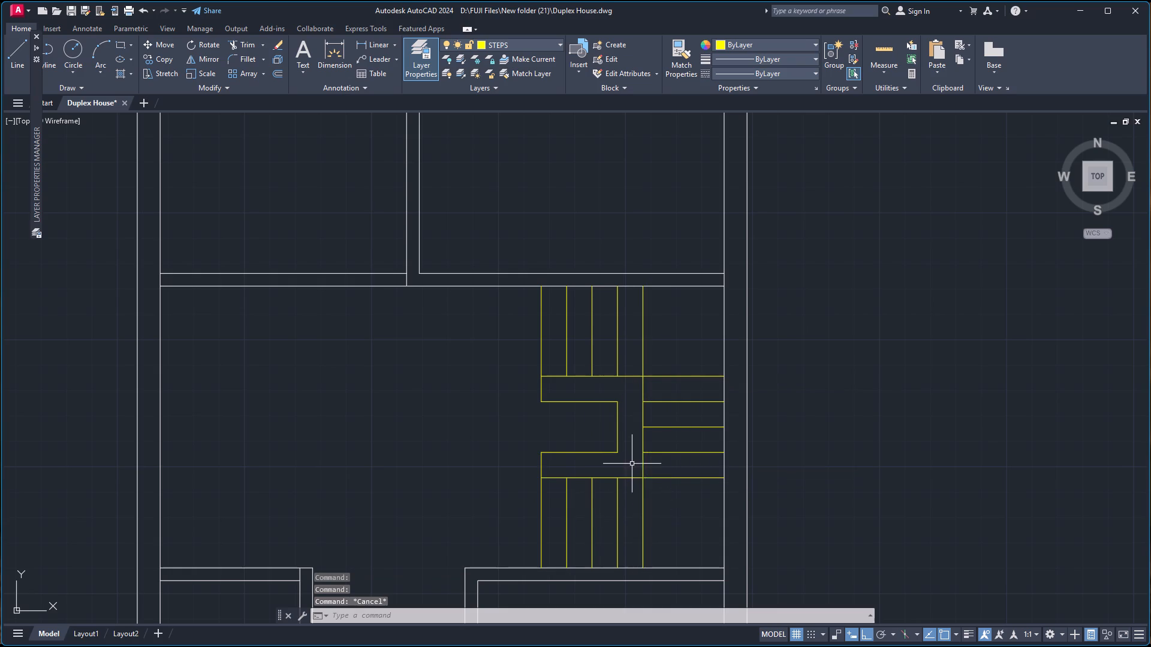
Load the HIDDEN linetype from acadiso.lin into the drawing.
left_click(783, 58)
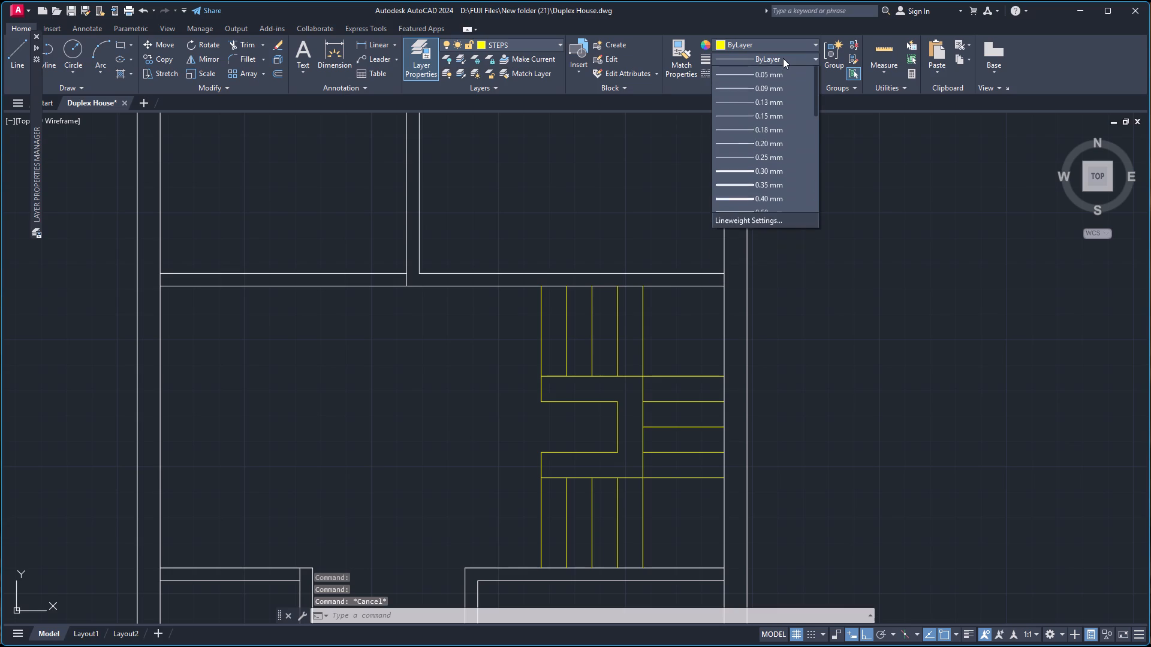
left_click(816, 61)
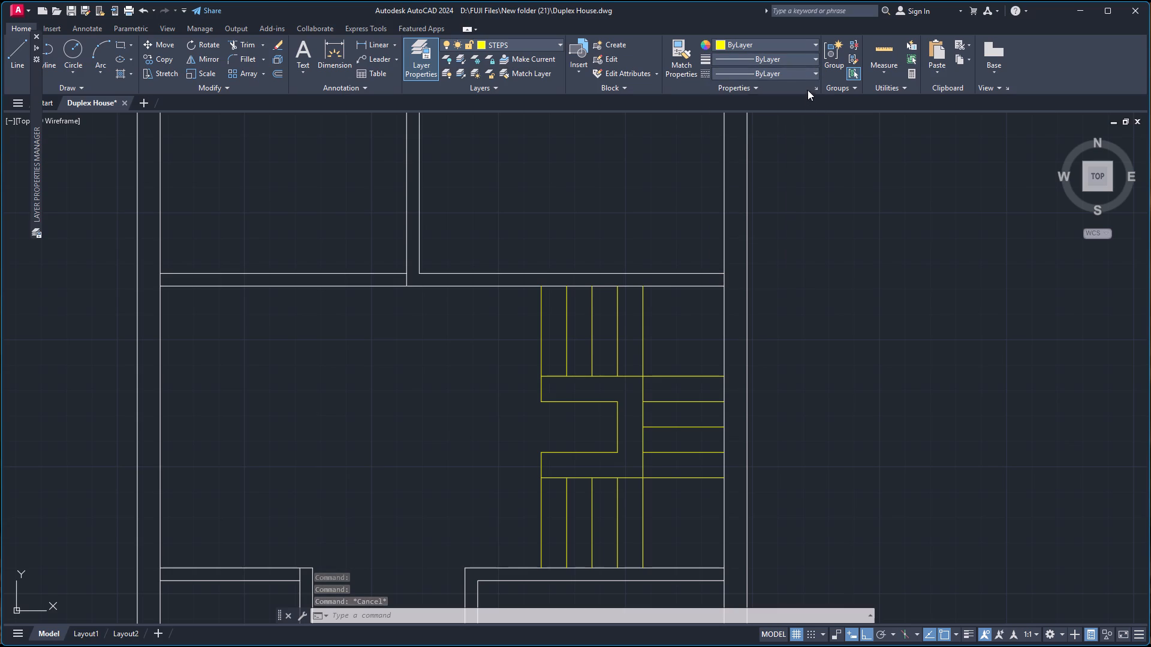
left_click(809, 75)
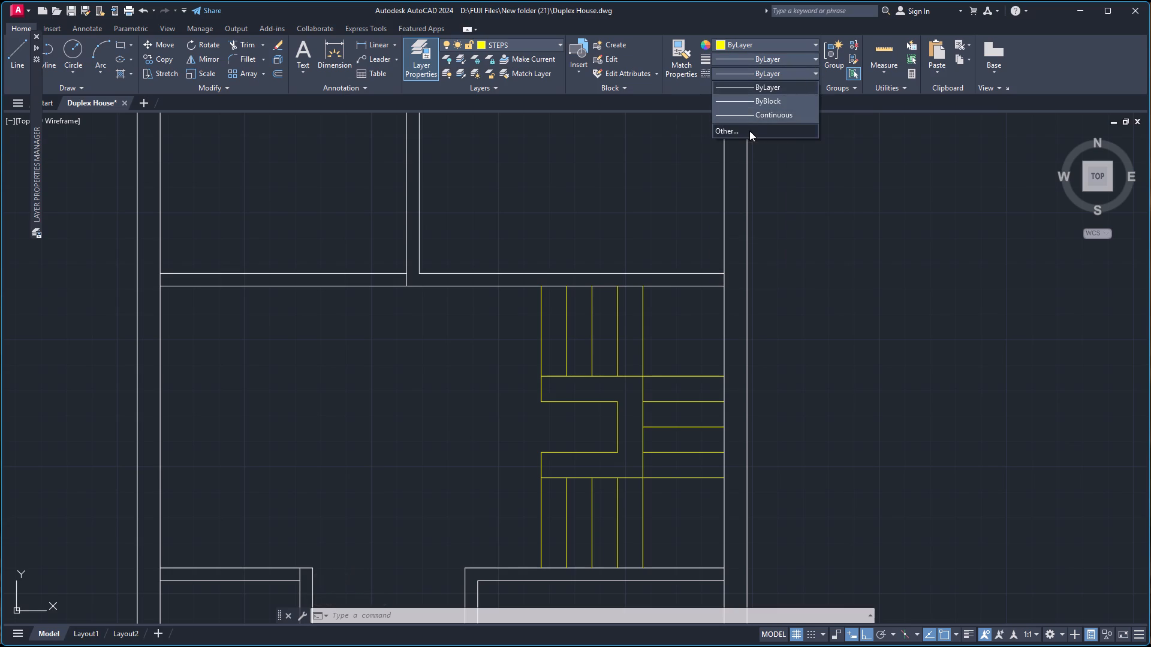
left_click(748, 131)
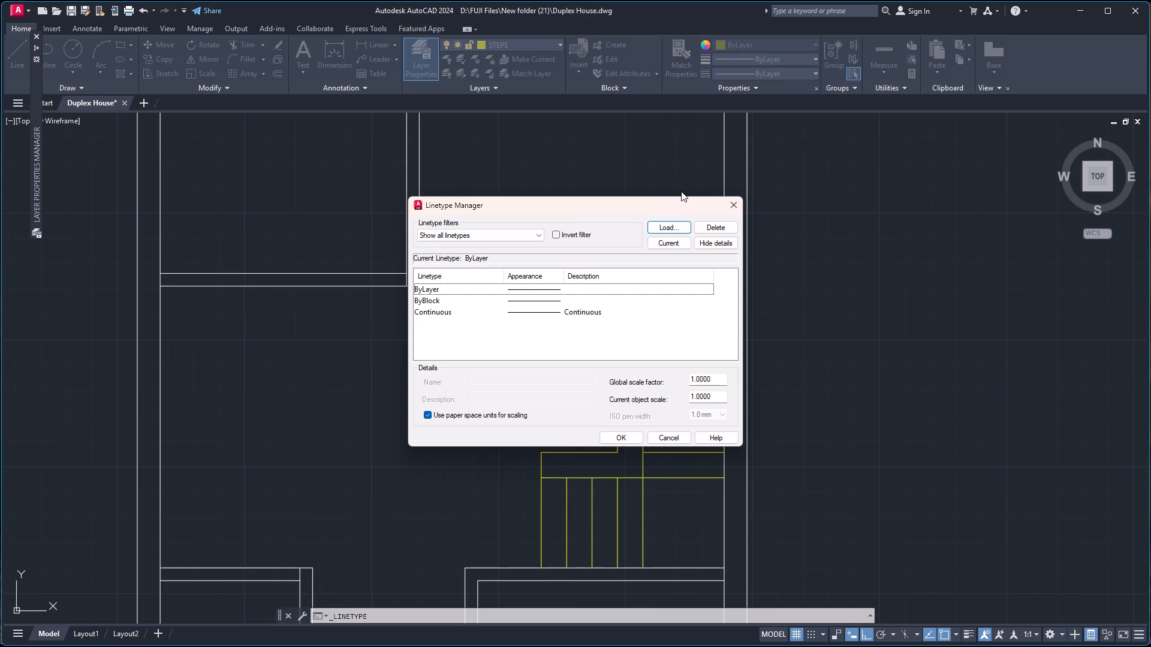
left_click(679, 231)
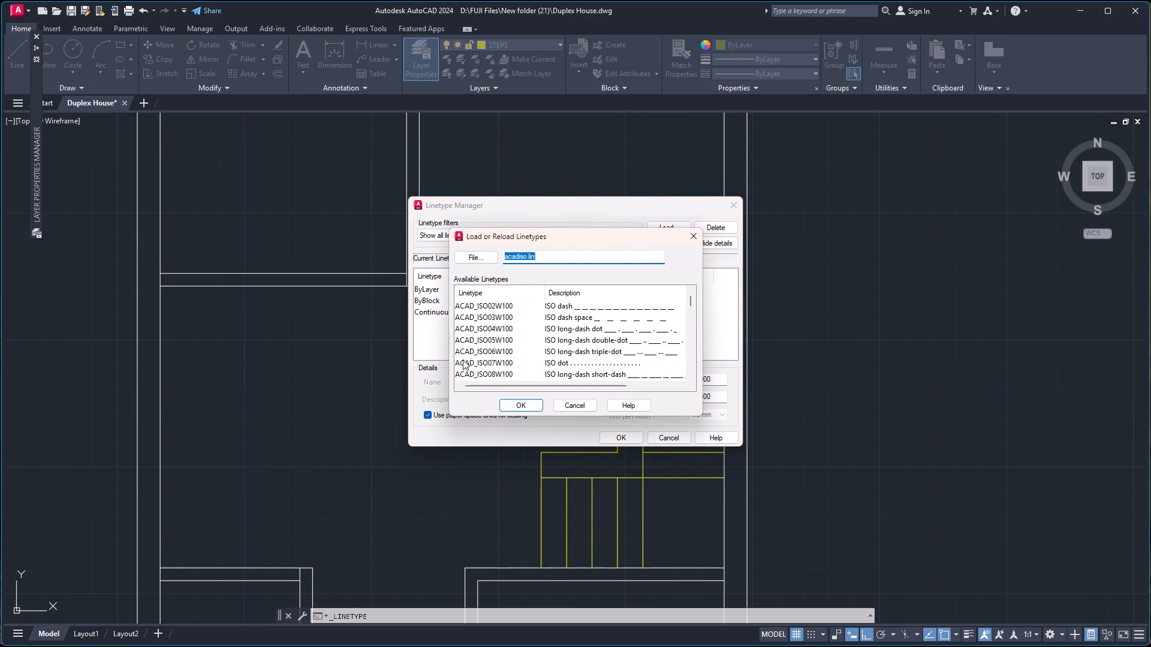
scroll(523, 315, "down", 11)
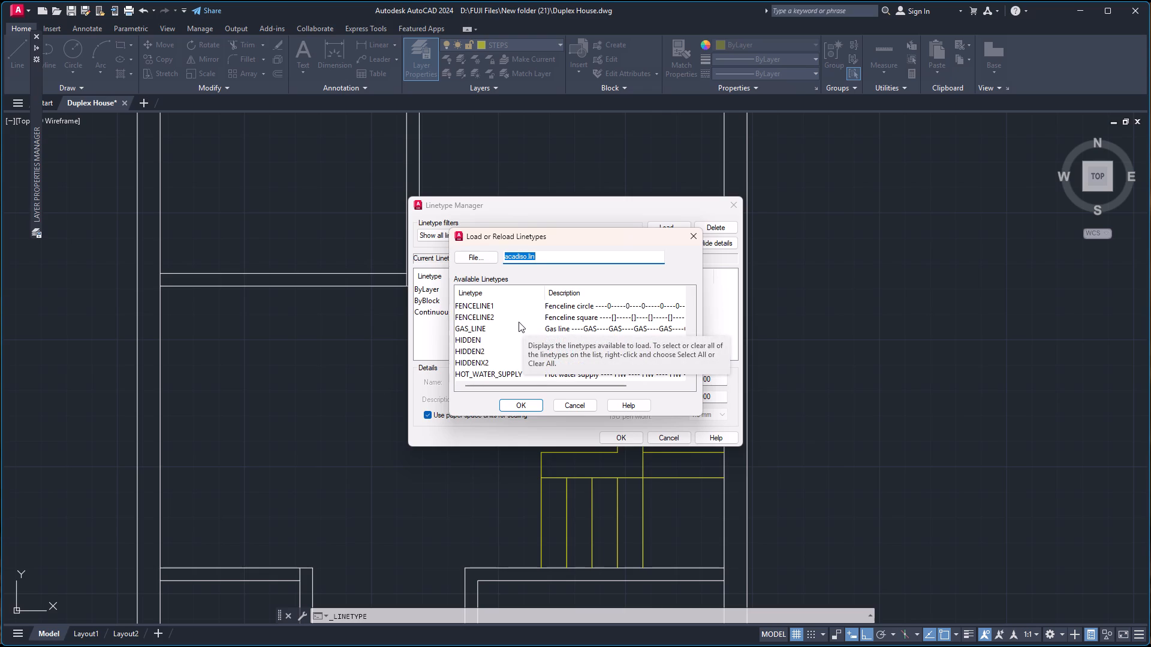
left_click(483, 339)
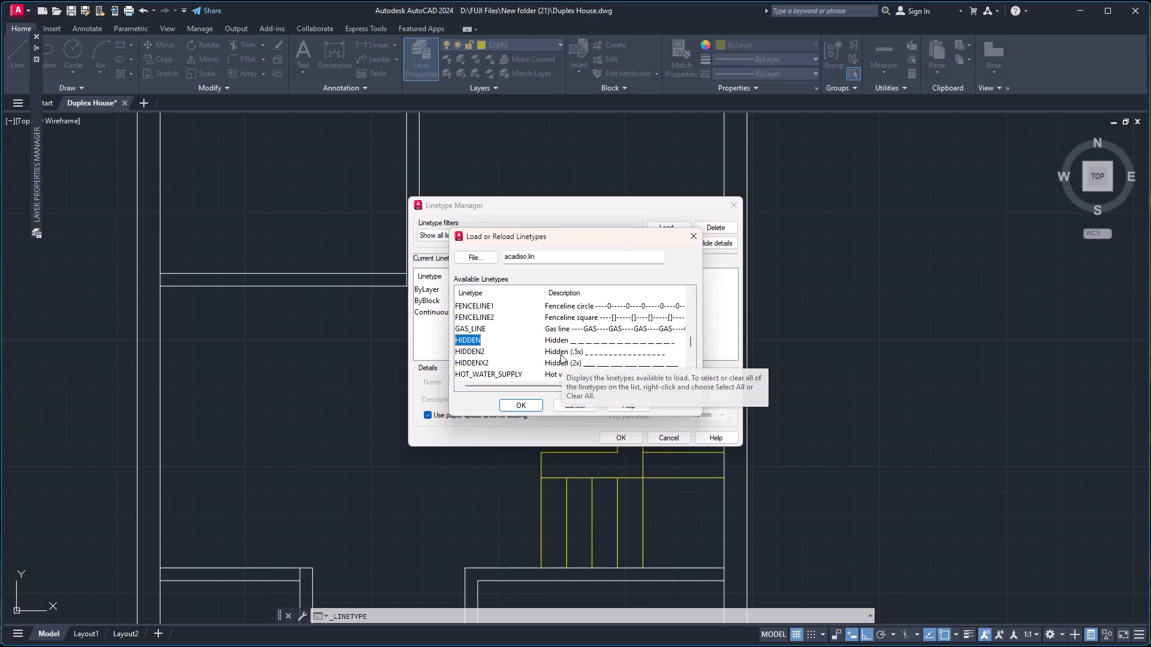
left_click(526, 350)
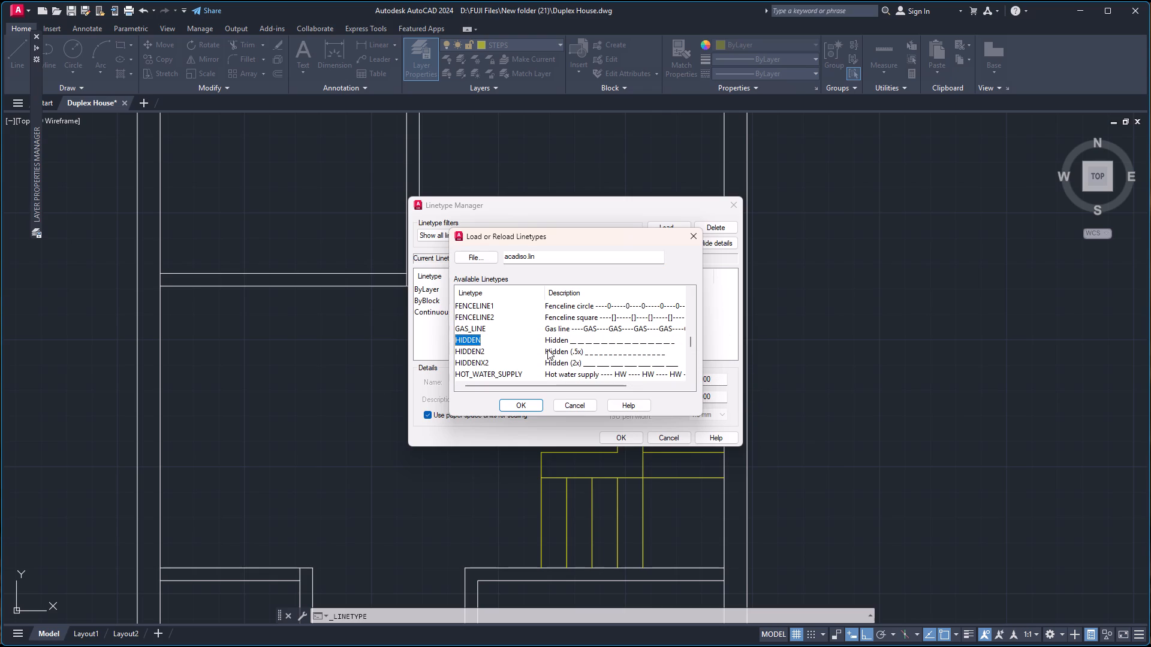
left_click(537, 343)
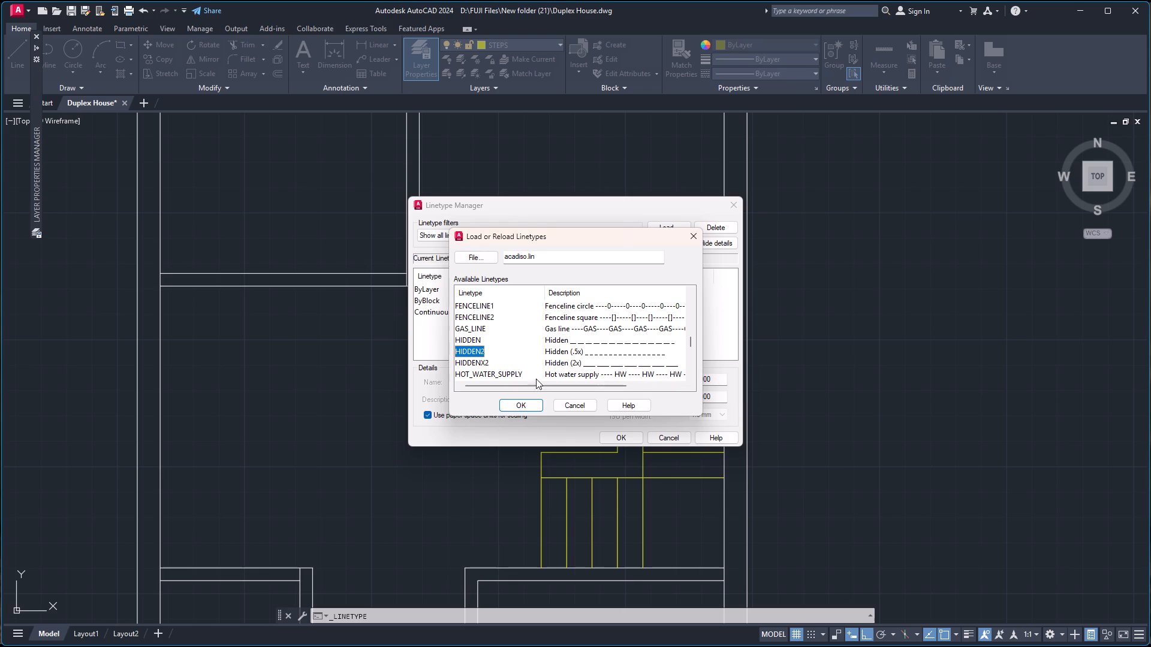
left_click(528, 402)
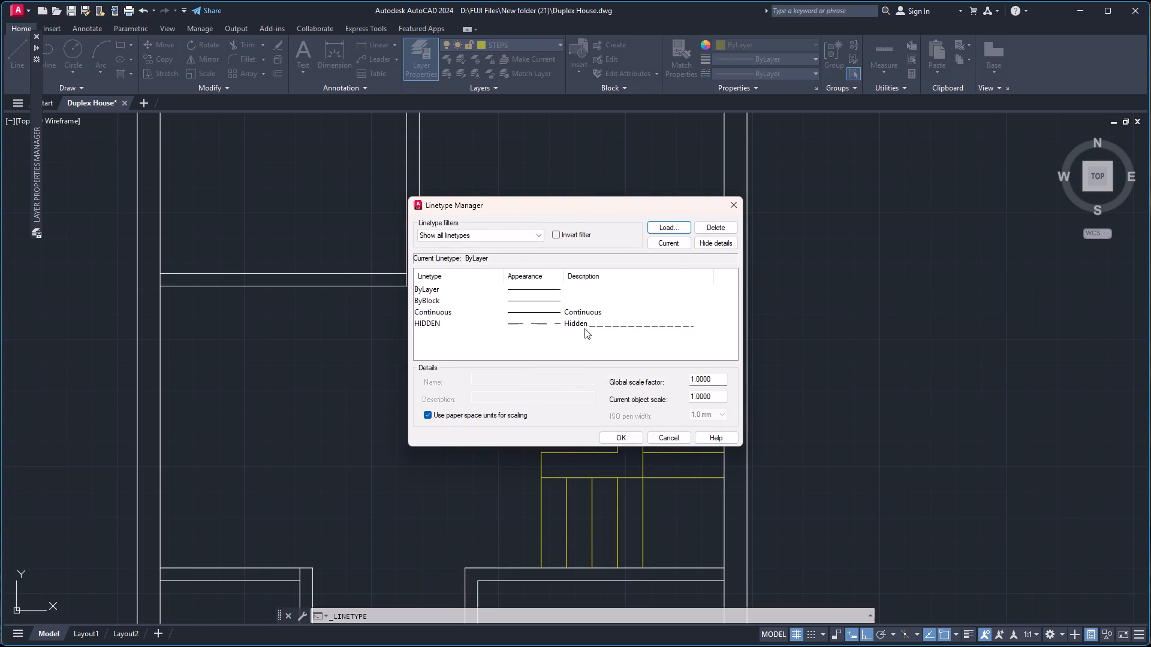
Make the HIDDEN linetype the current linetype.
left_click(583, 324)
left_click(667, 242)
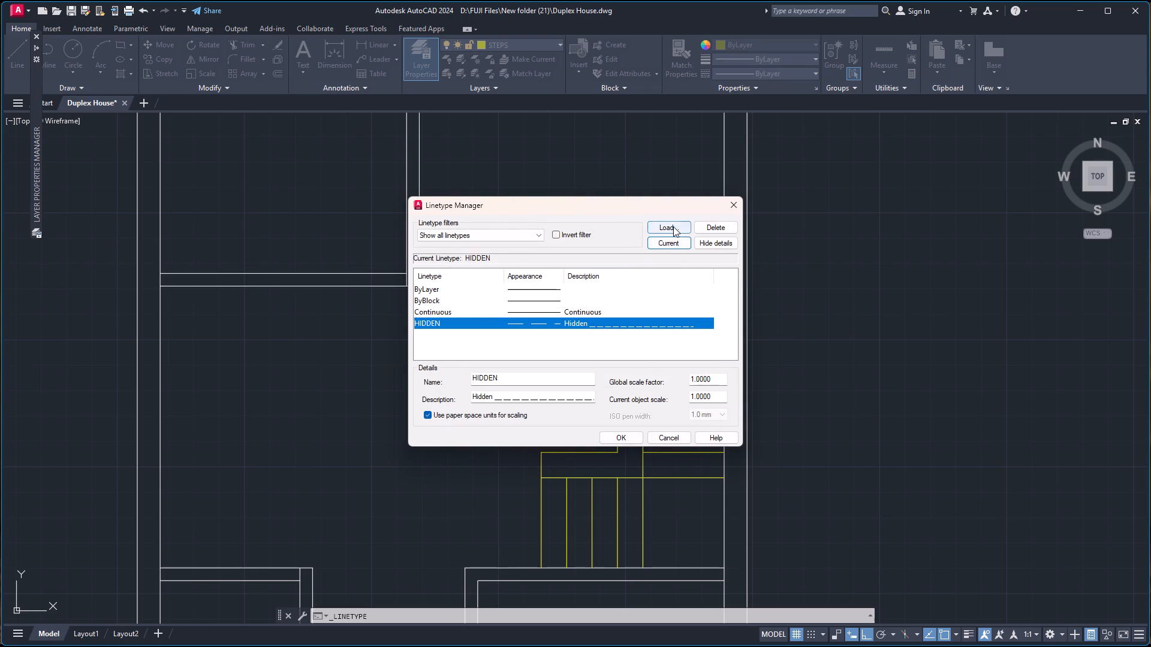
left_click(622, 430)
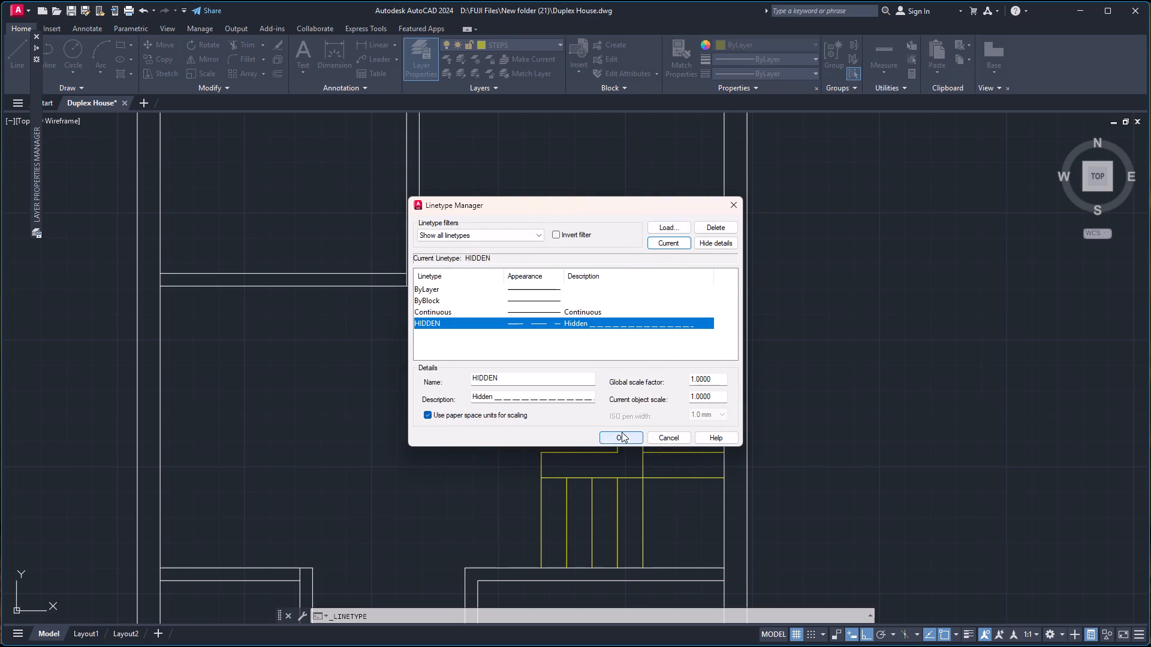
left_click(620, 433)
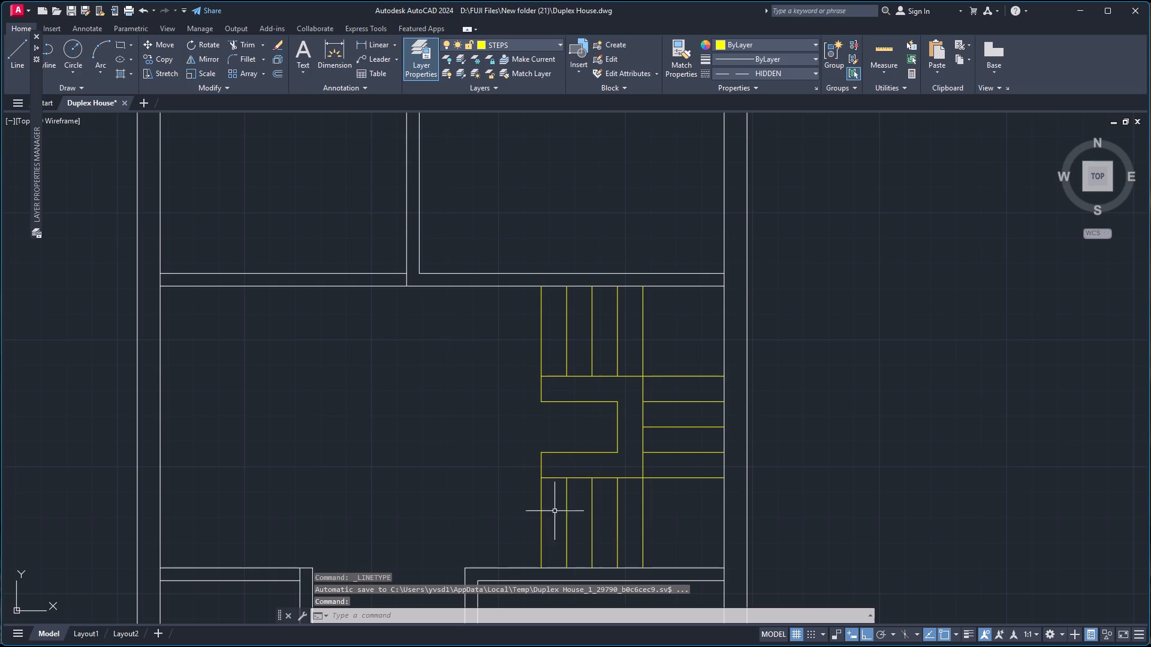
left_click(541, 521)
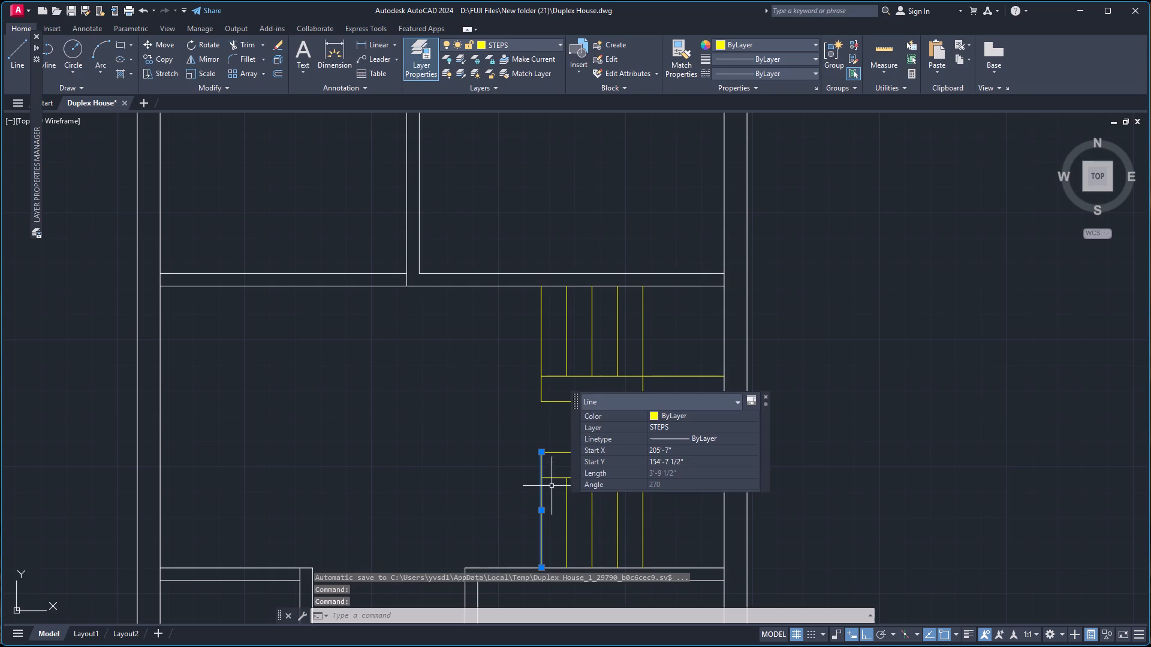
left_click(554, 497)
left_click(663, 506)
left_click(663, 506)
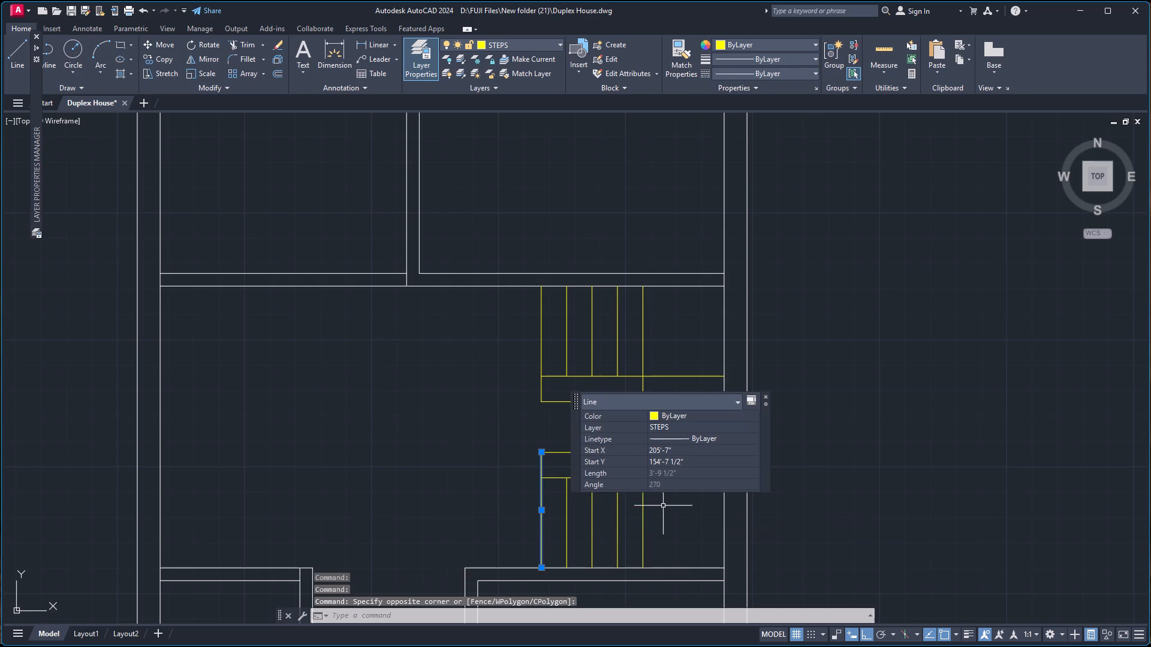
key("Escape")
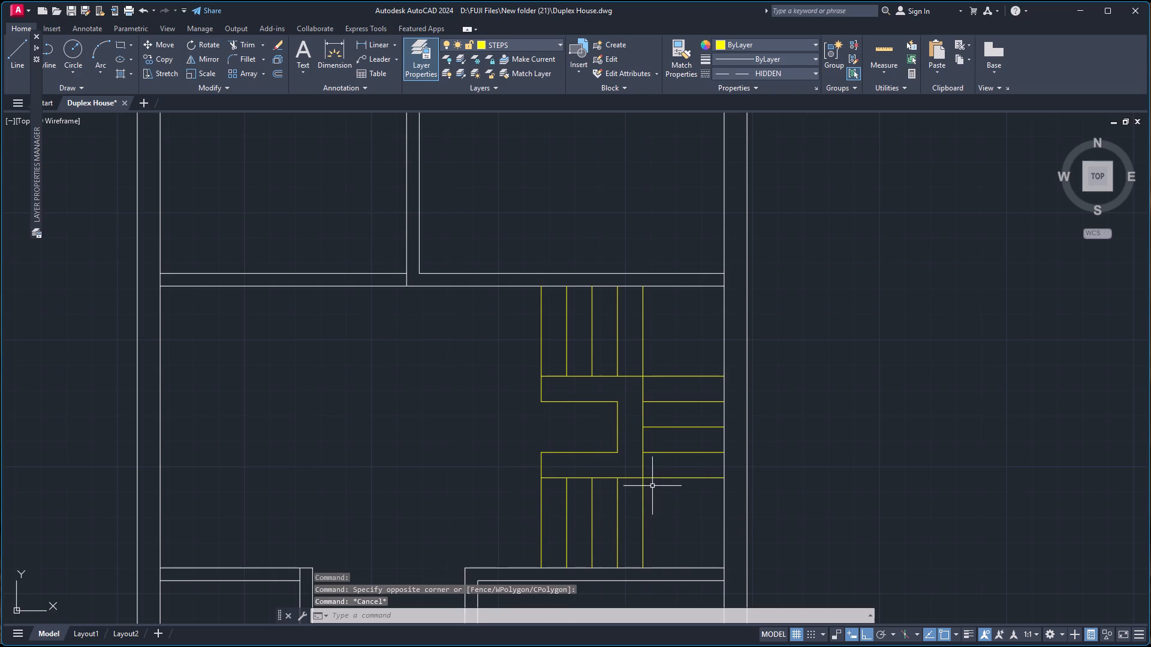
Break the staircase's easternmost vertical line at its intersection with the southern flight's northern edge line.
left_click(643, 495)
type("BREA")
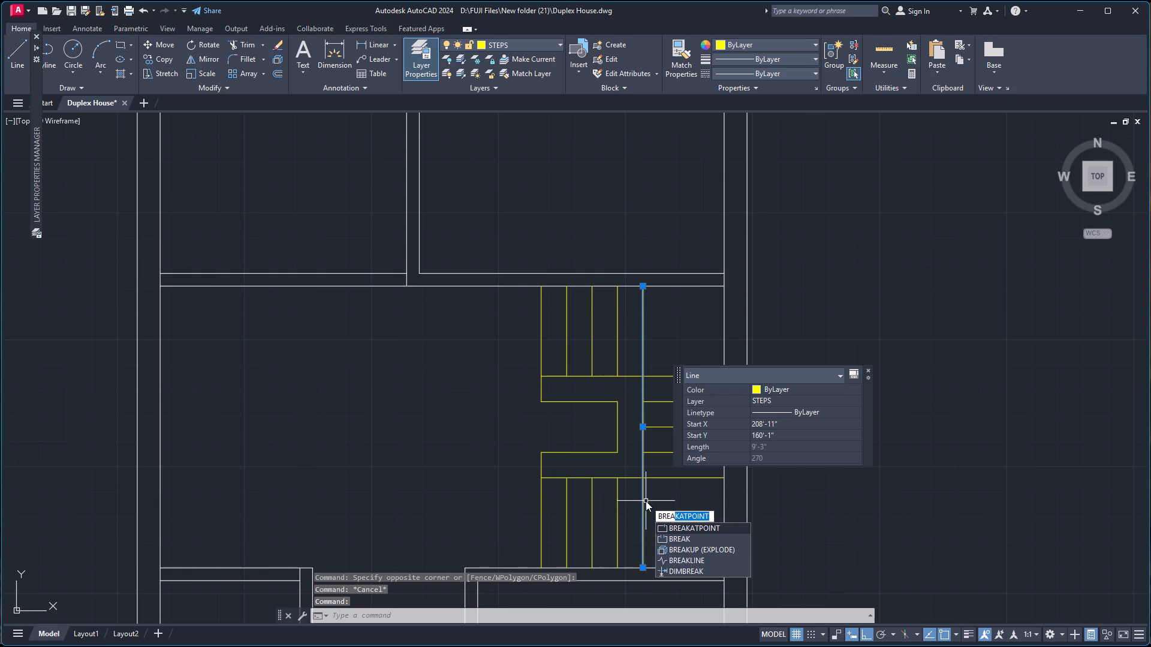
key("Return")
scroll(641, 488, "up", 5)
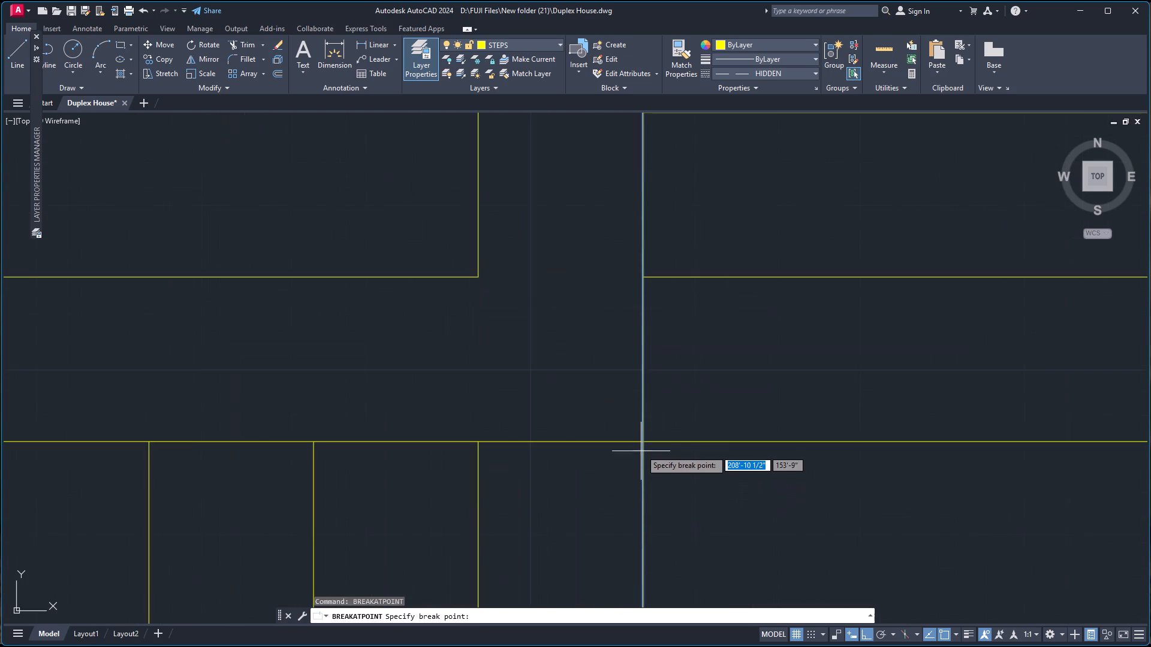
left_click(640, 440)
scroll(696, 510, "down", 4)
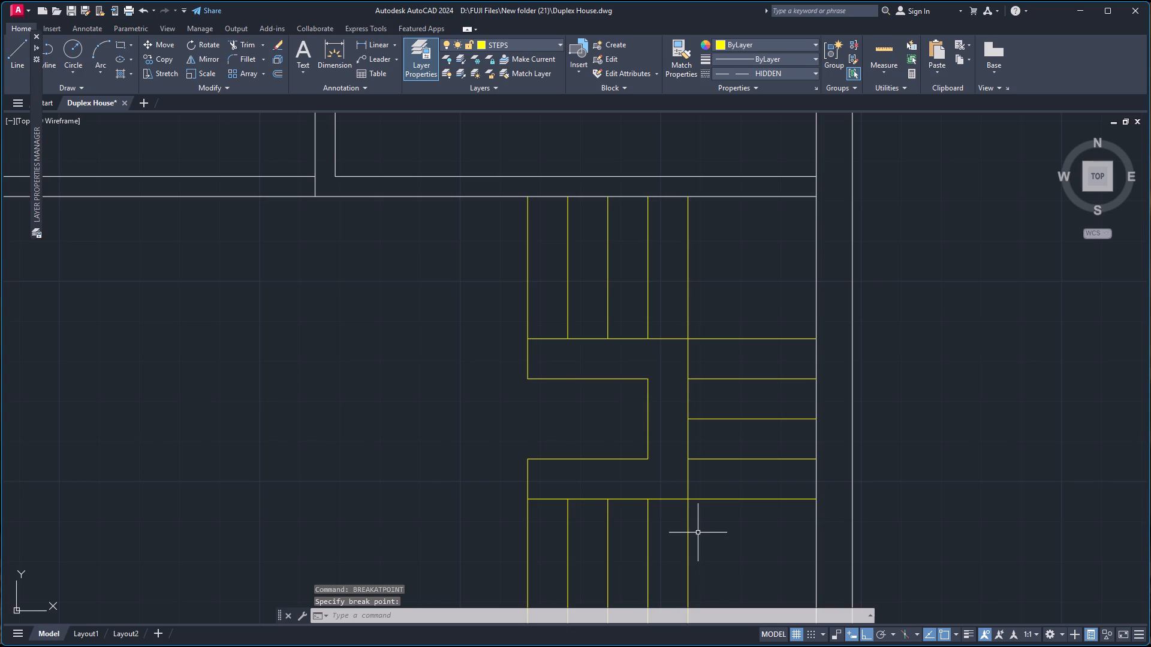
Set the southern flight's northern edge line and its five vertical lines to the HIDDEN linetype.
scroll(714, 495, "up", 2)
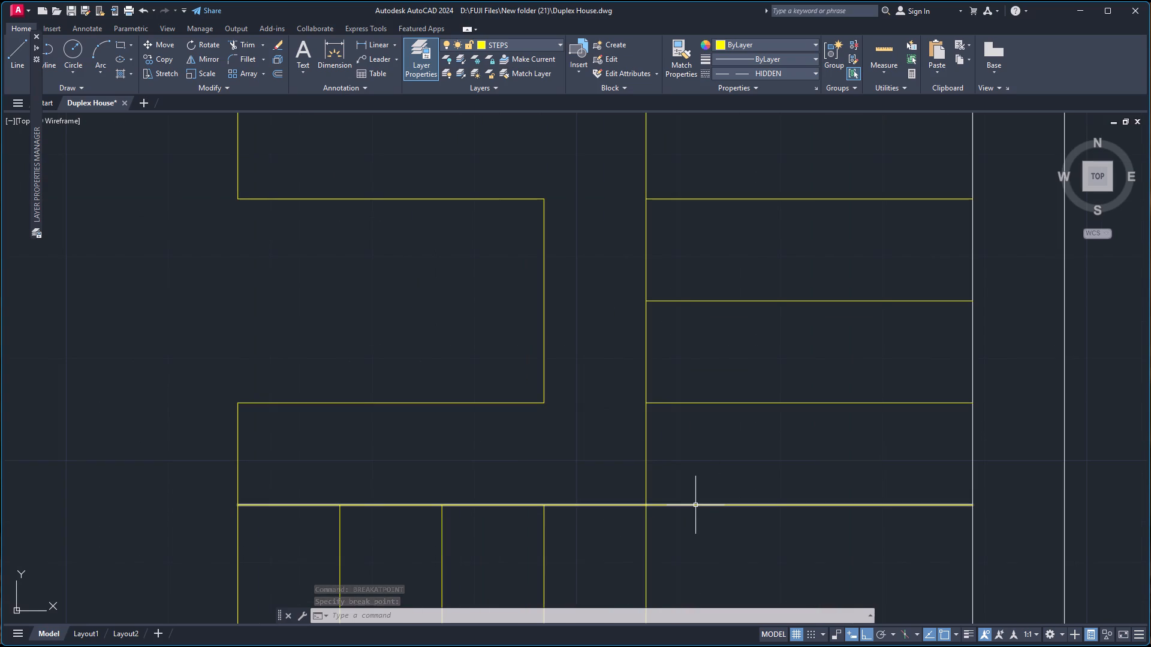
left_click(695, 504)
scroll(482, 509, "down", 4)
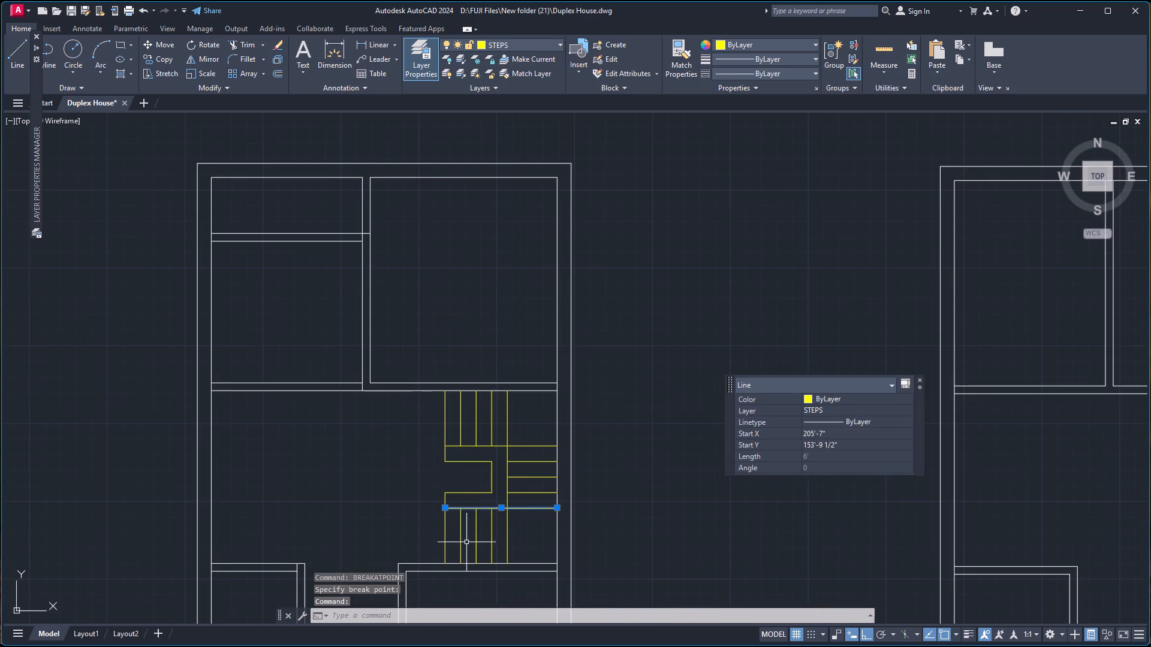
scroll(464, 542, "up", 3)
left_click(393, 530)
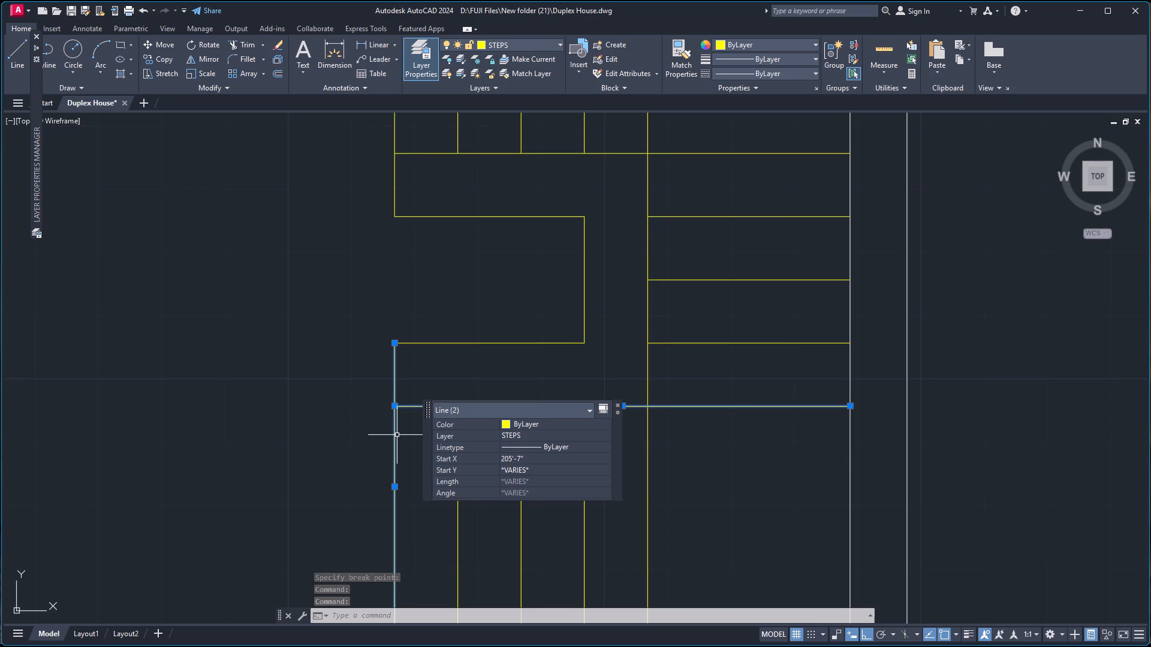
scroll(399, 438, "down", 2)
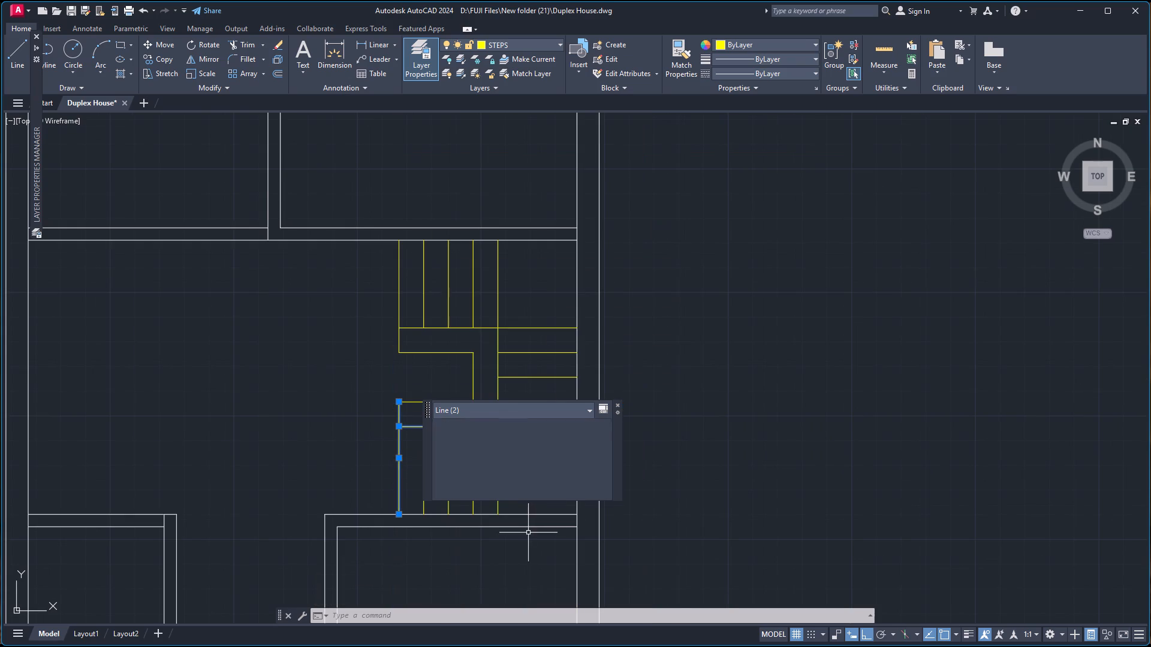
left_click(526, 504)
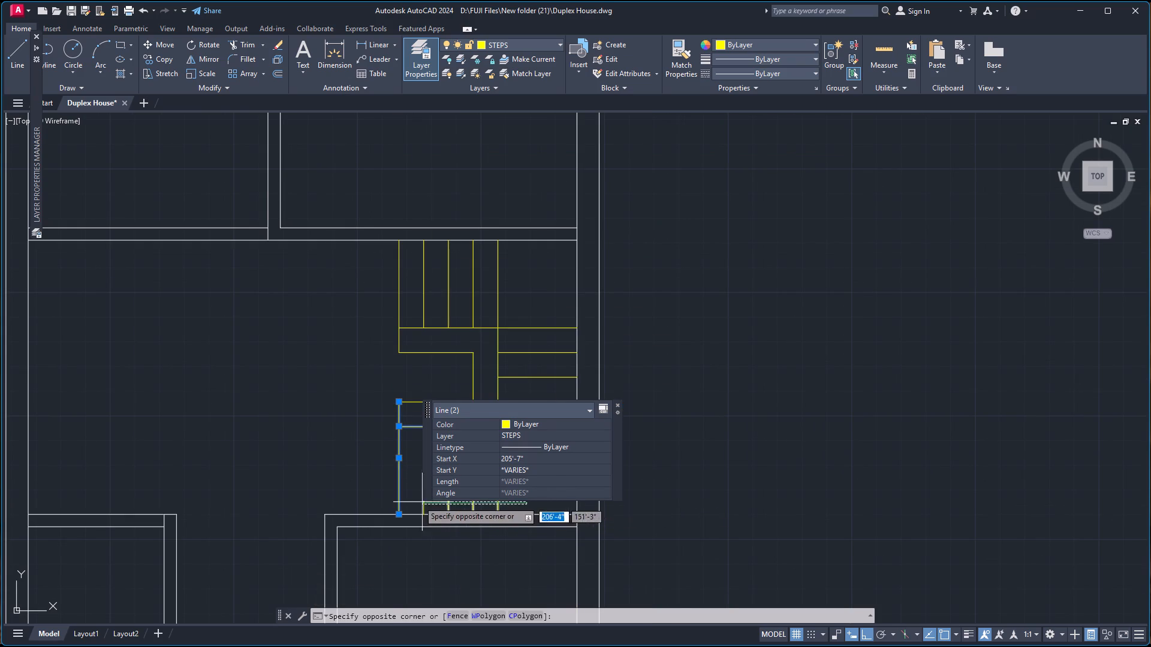
left_click(415, 500)
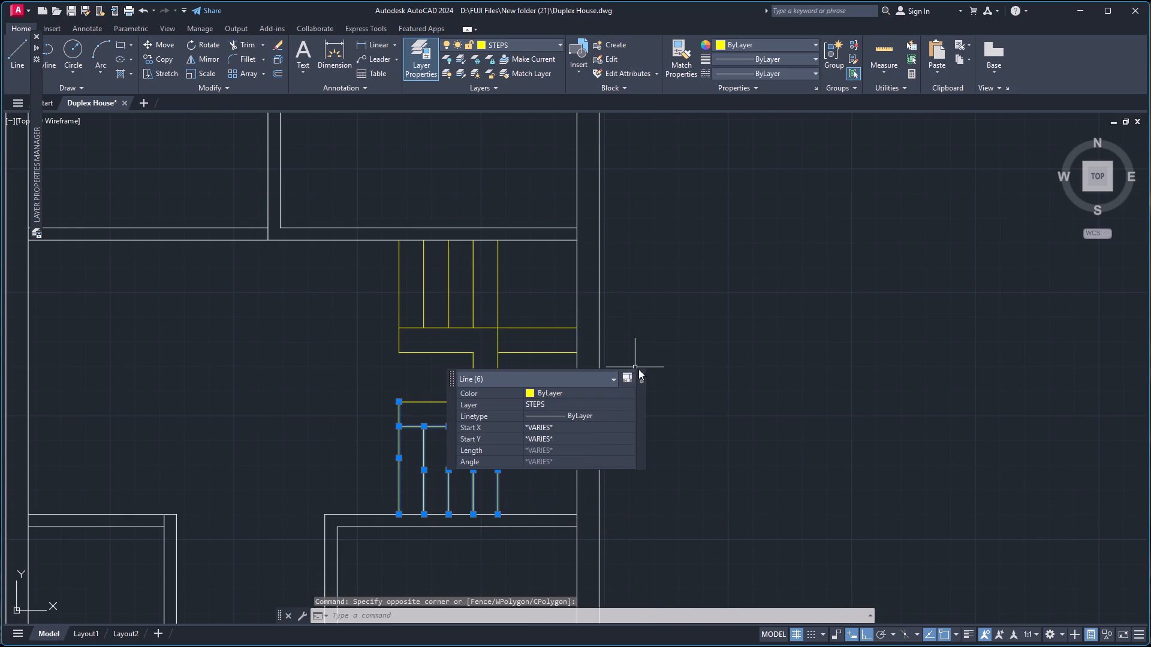
left_click(639, 374)
left_click(639, 375)
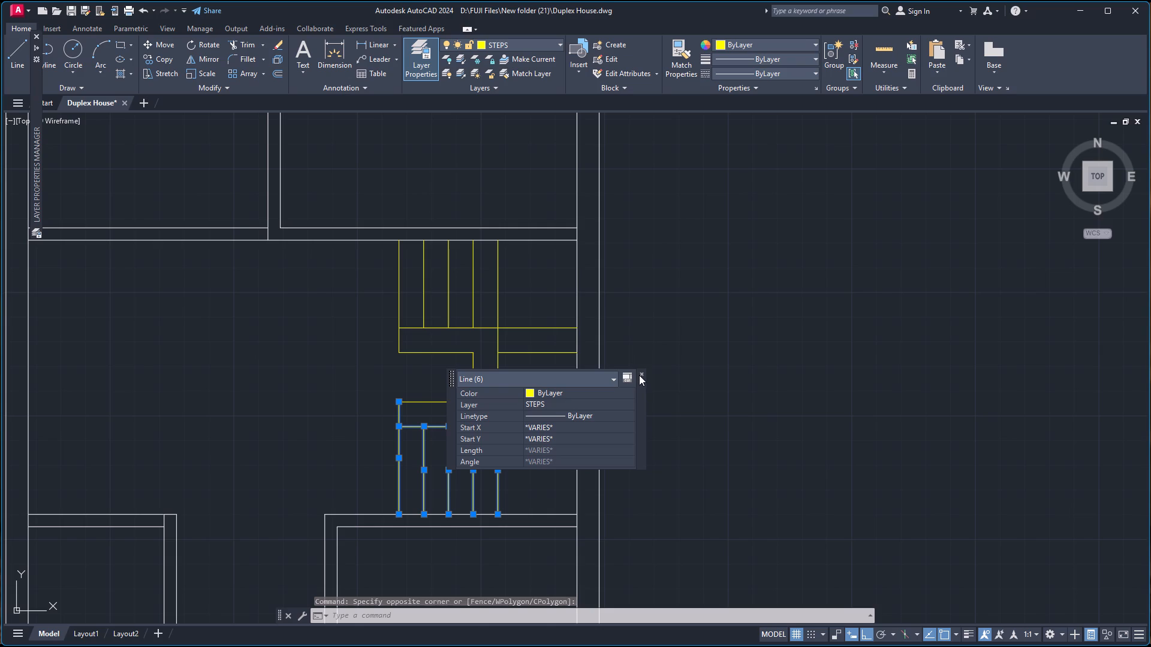
left_click(640, 374)
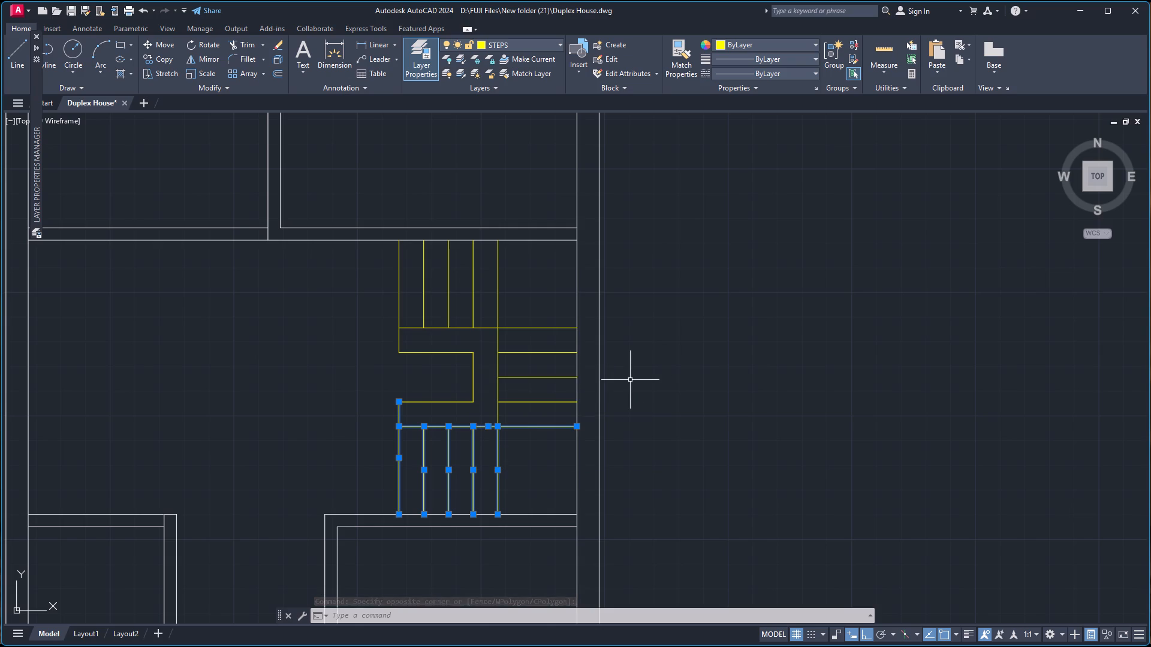
right_click(517, 428)
left_click(517, 445)
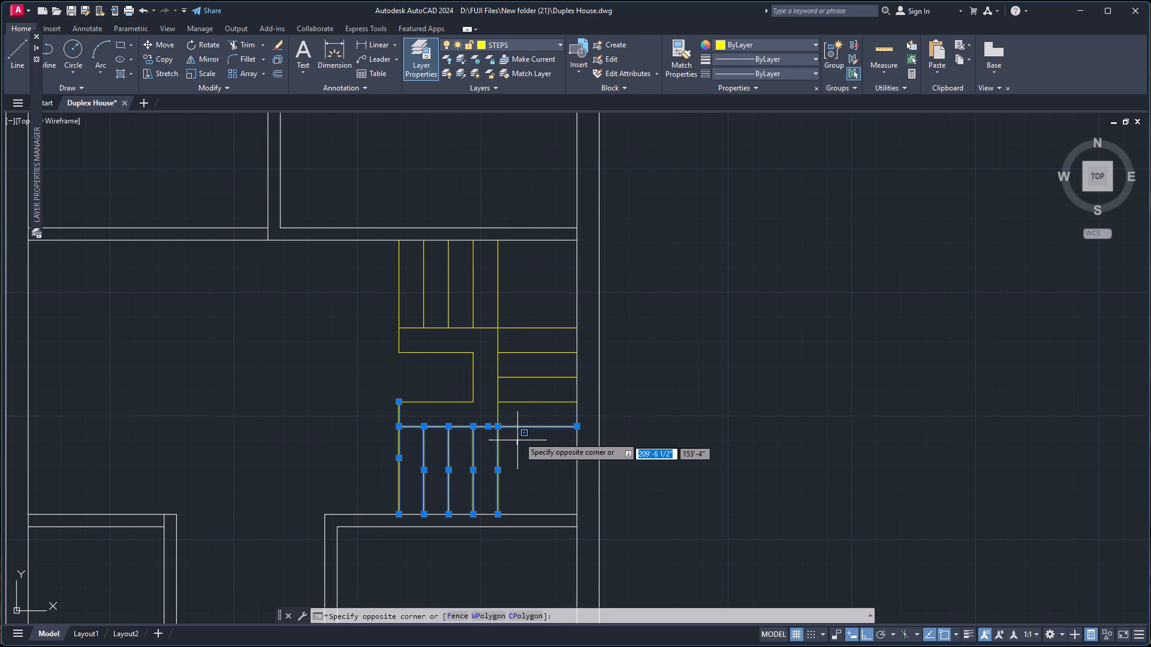
left_click(520, 431)
left_click(522, 427)
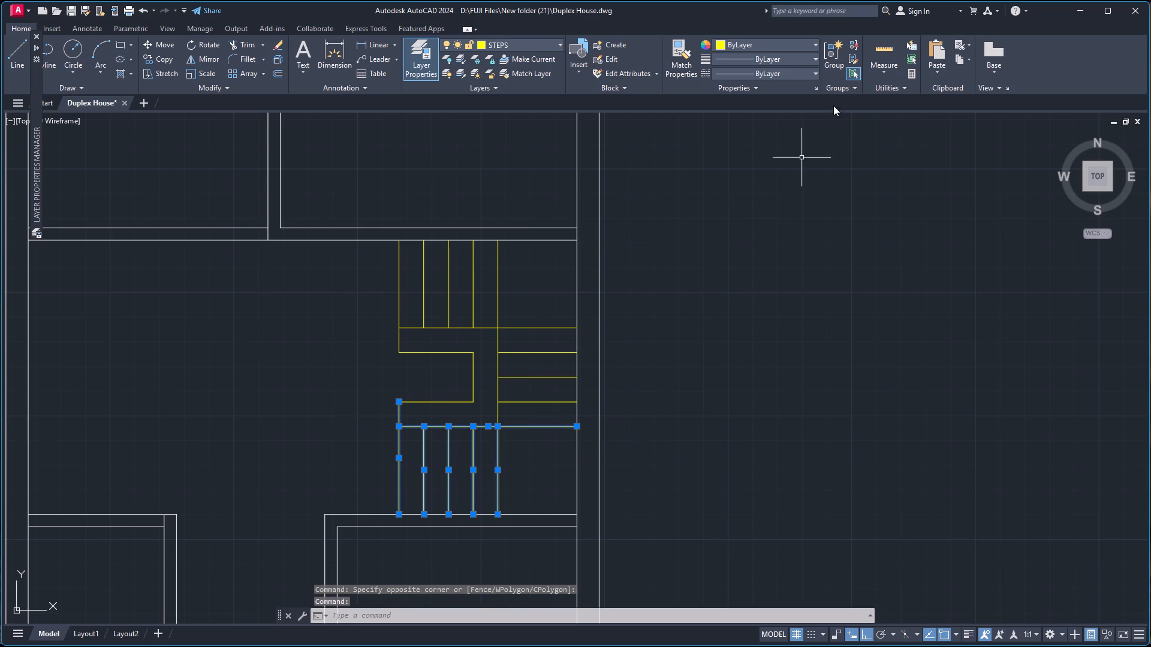
left_click(807, 56)
left_click(807, 57)
left_click(801, 75)
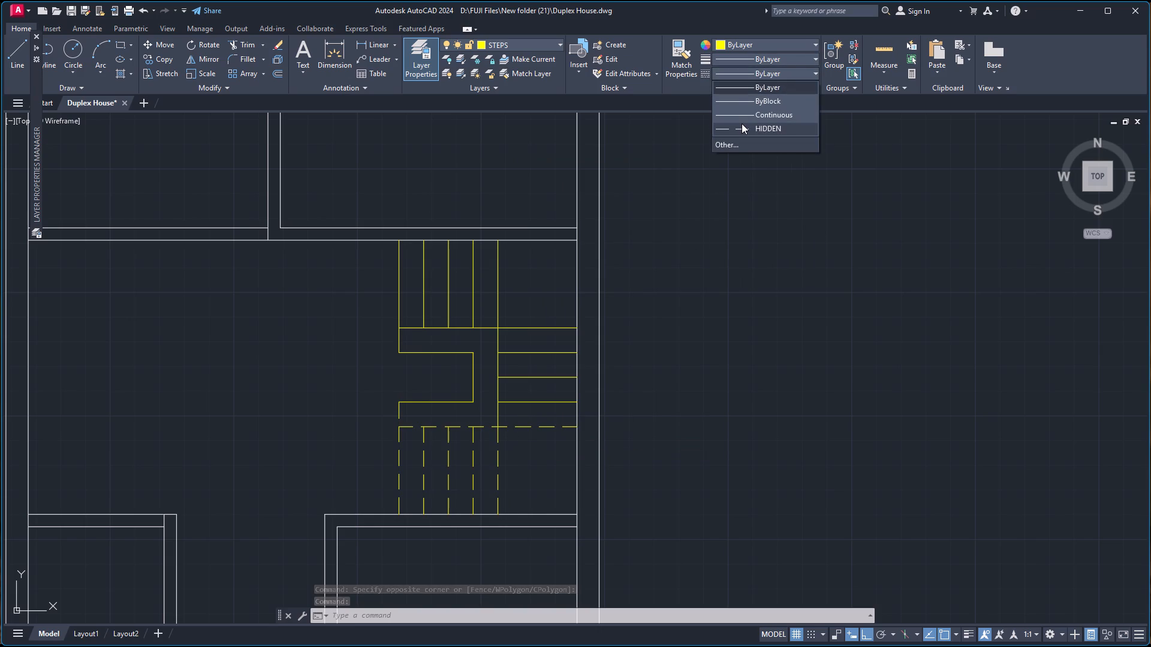
left_click(742, 123)
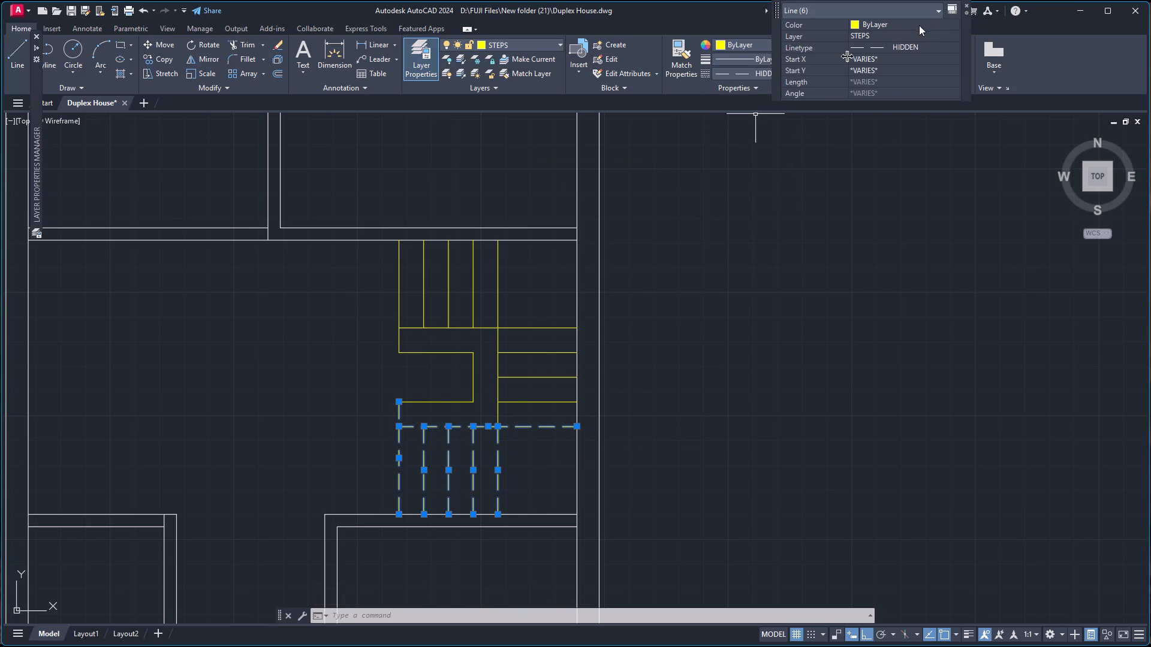
left_click(965, 5)
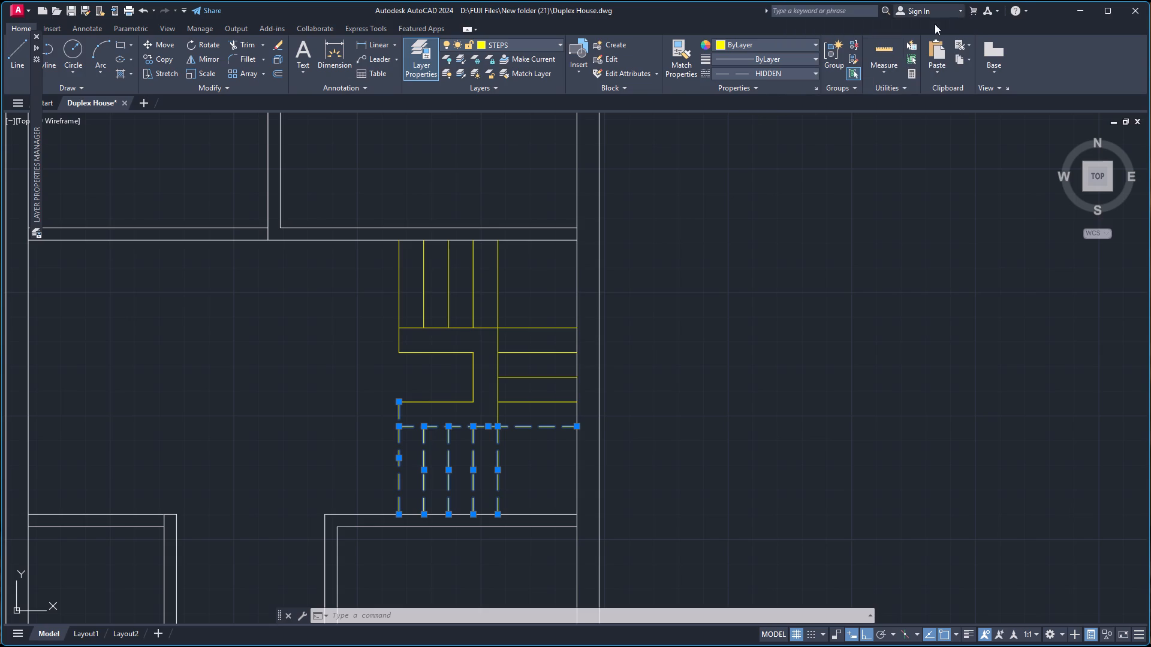
Set the linetype scale of the southern flight's six hidden lines to 0.5.
right_click(516, 427)
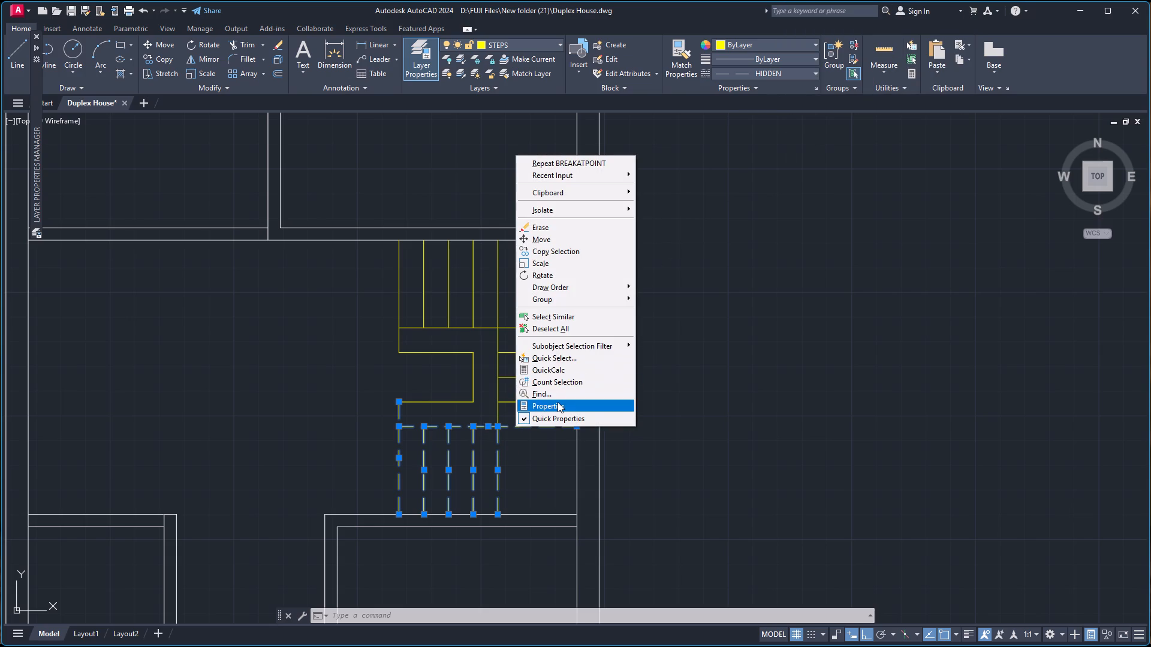
left_click(557, 404)
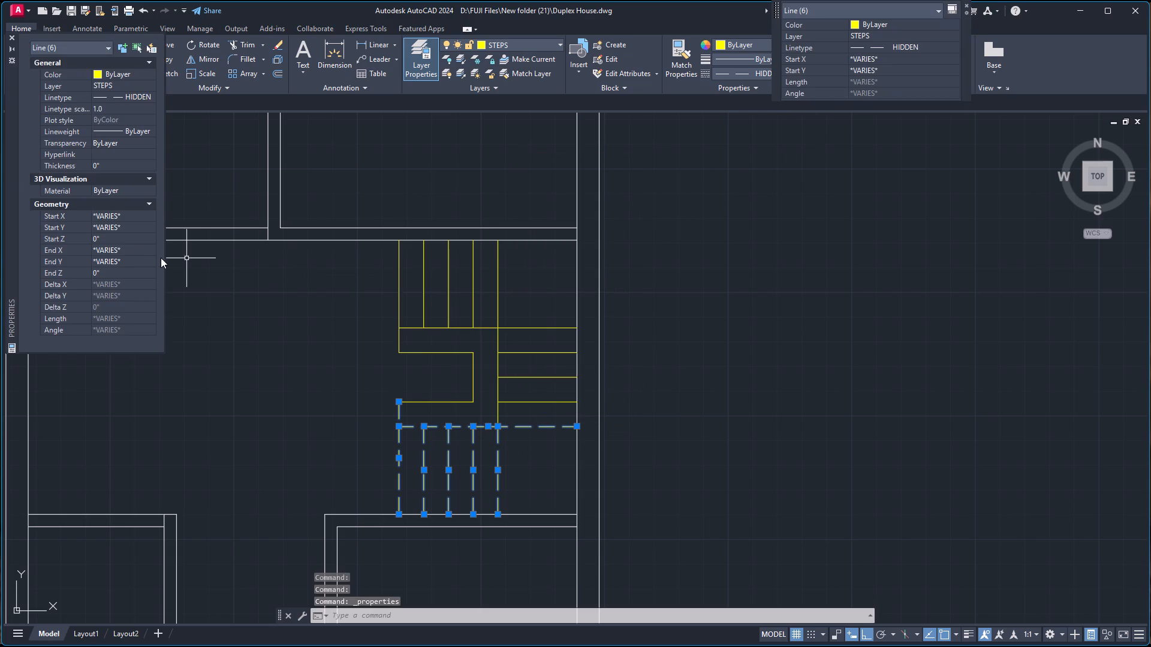
left_click(107, 107)
type("0.5")
key("Return")
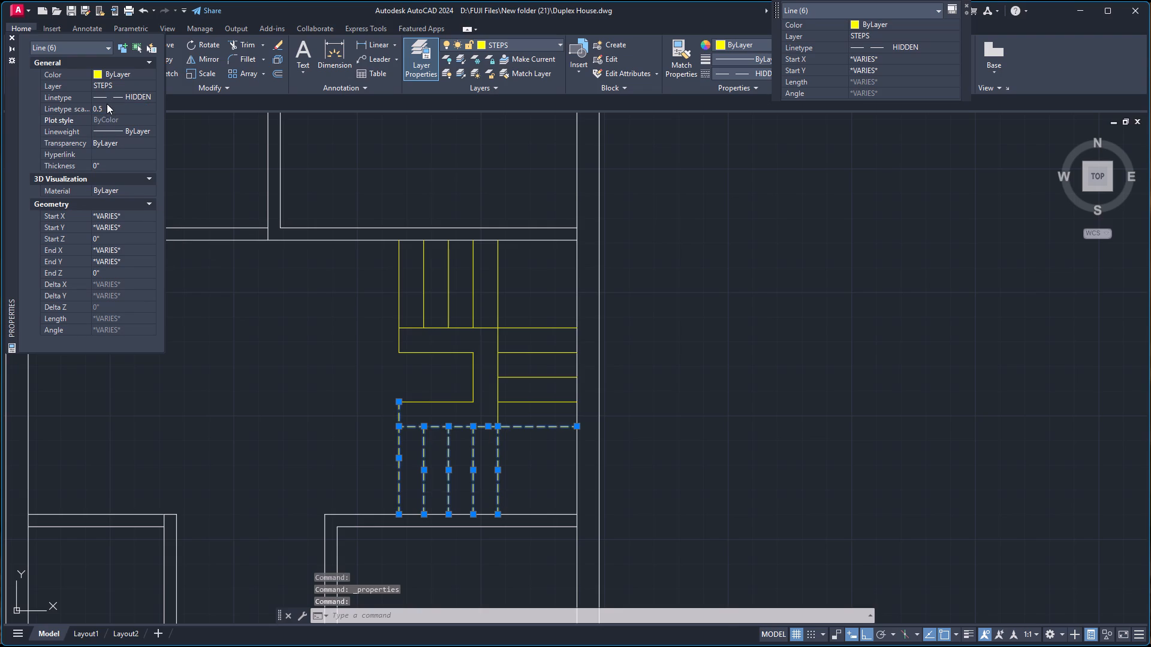
key("Escape")
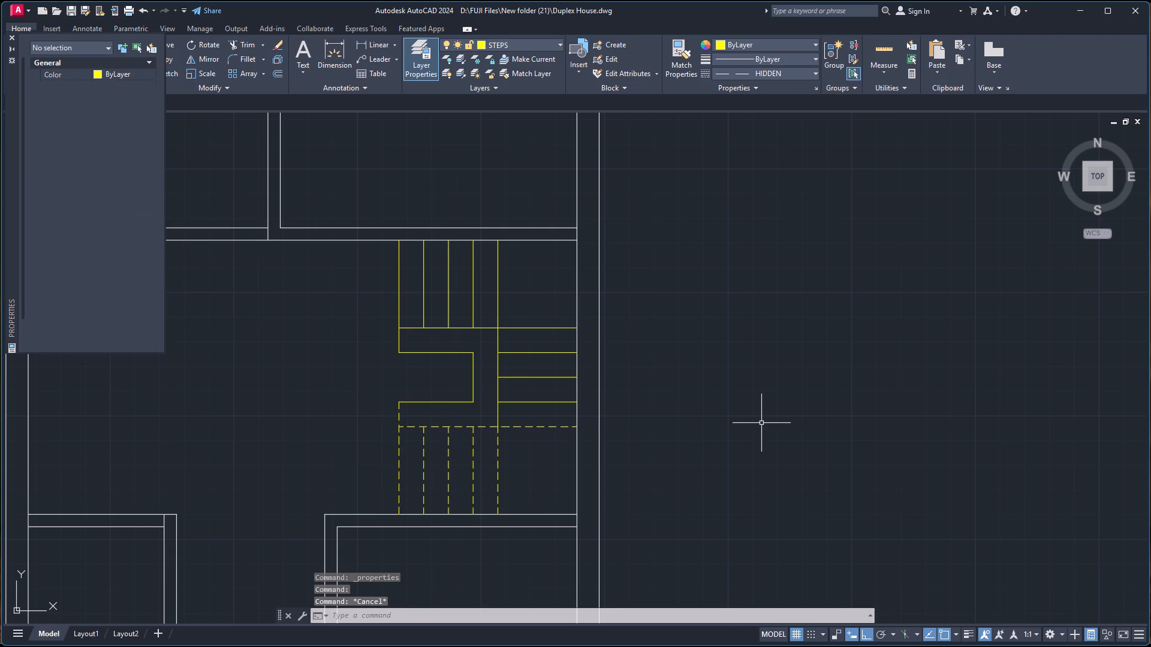
left_click(11, 37)
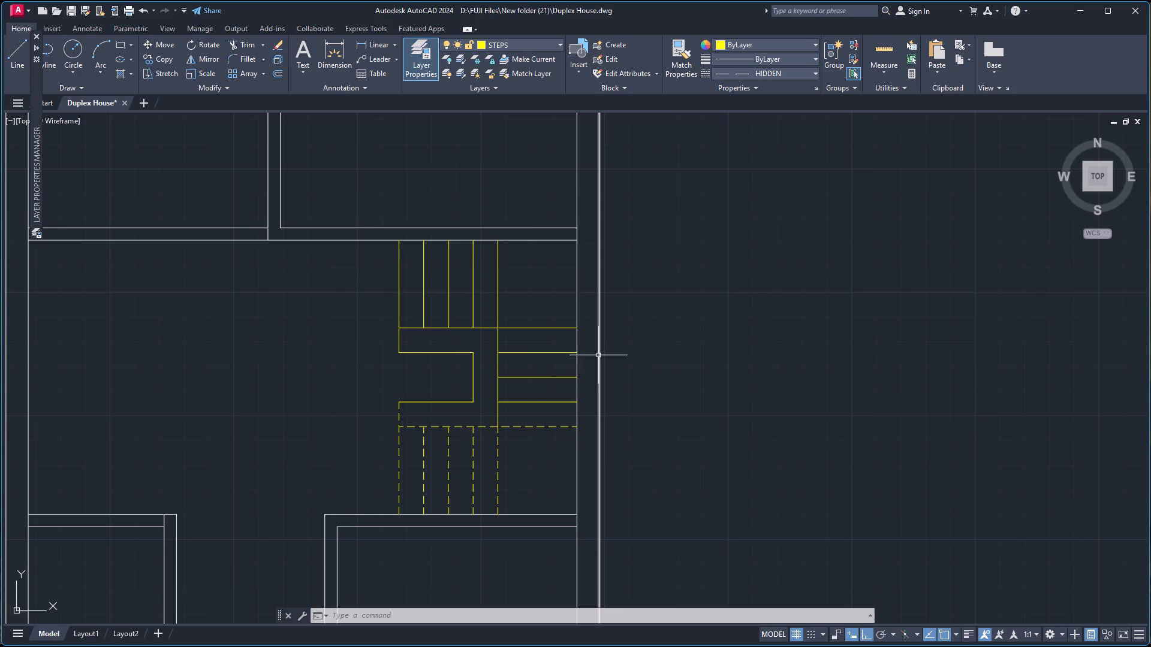
Make ByLayer the current linetype again.
left_click(801, 72)
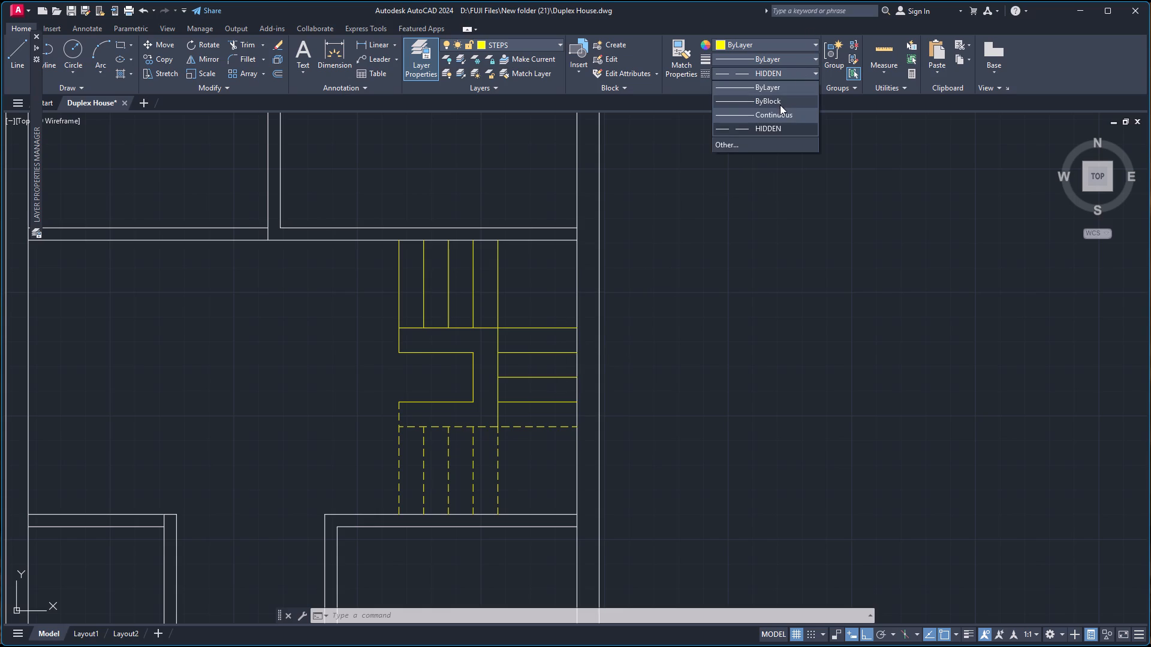
left_click(785, 90)
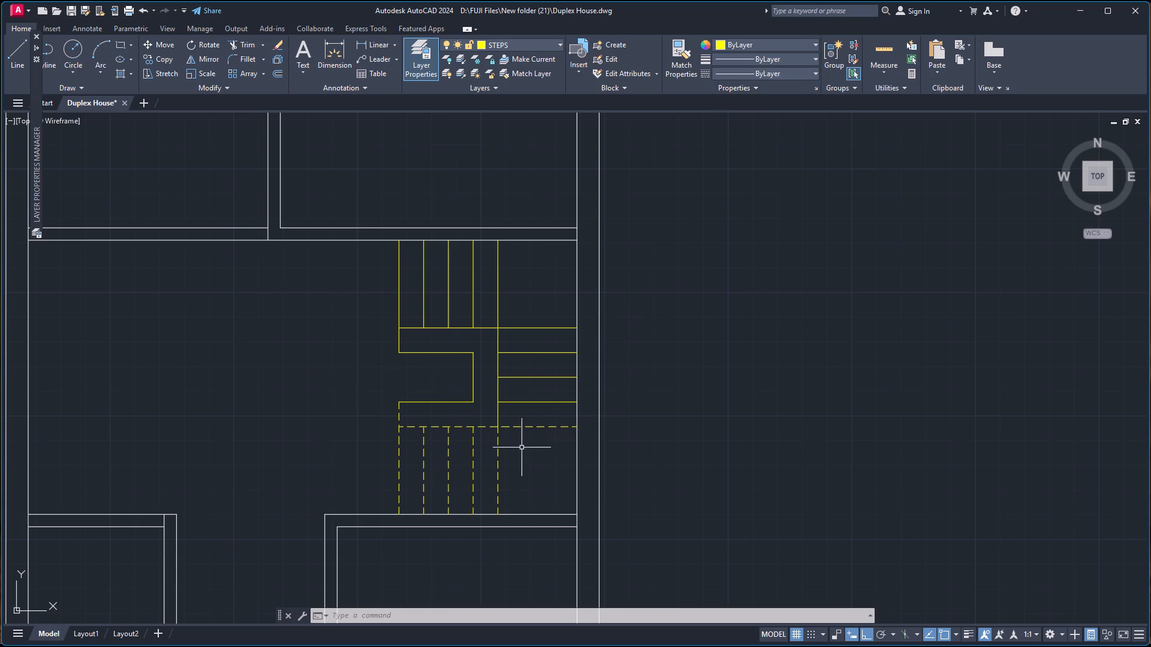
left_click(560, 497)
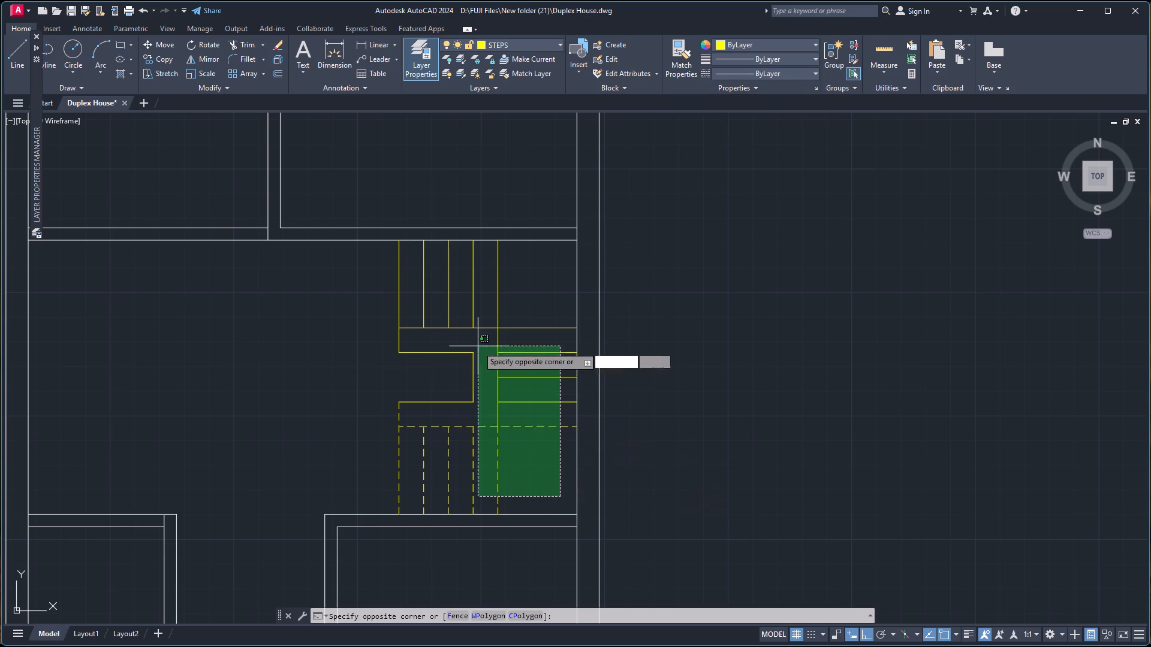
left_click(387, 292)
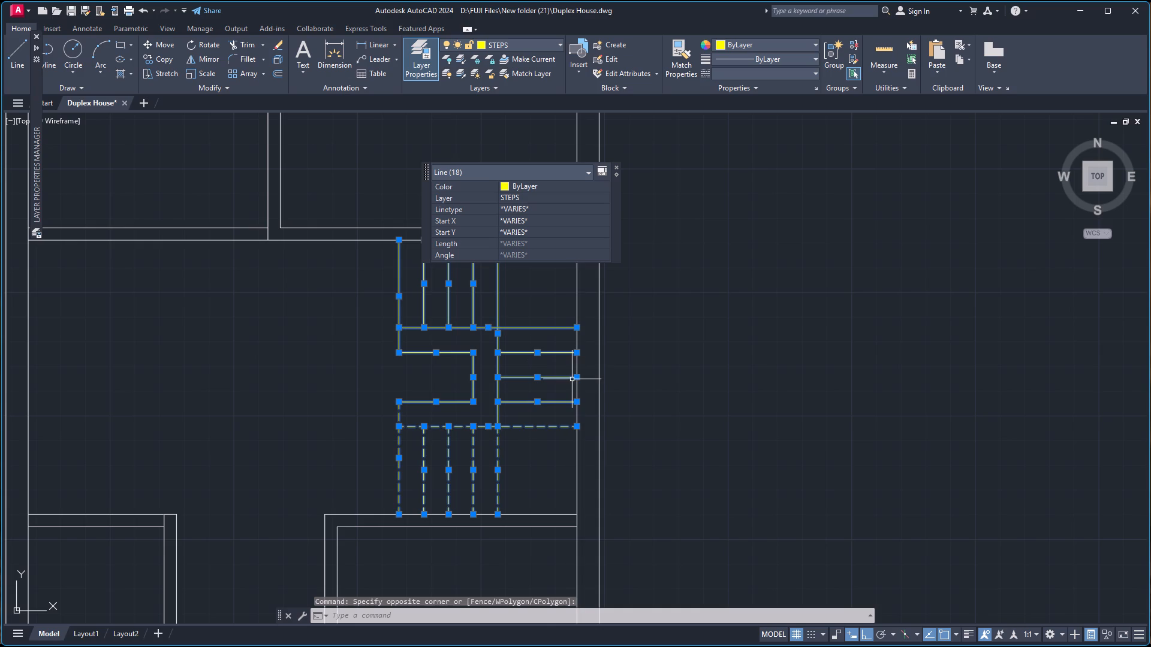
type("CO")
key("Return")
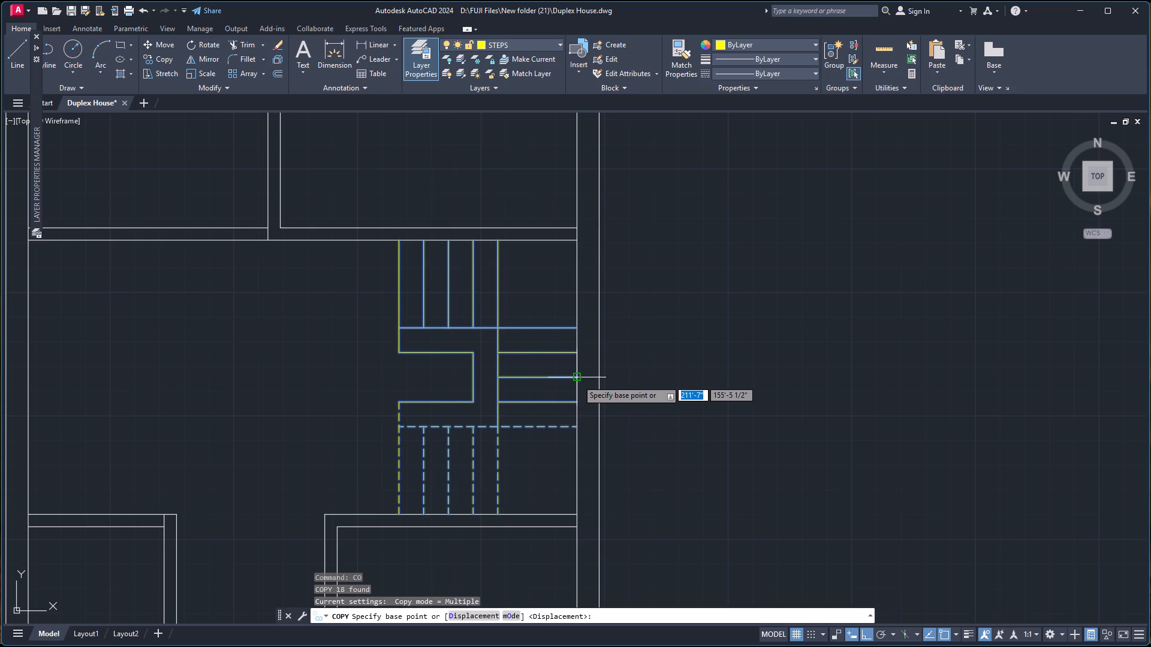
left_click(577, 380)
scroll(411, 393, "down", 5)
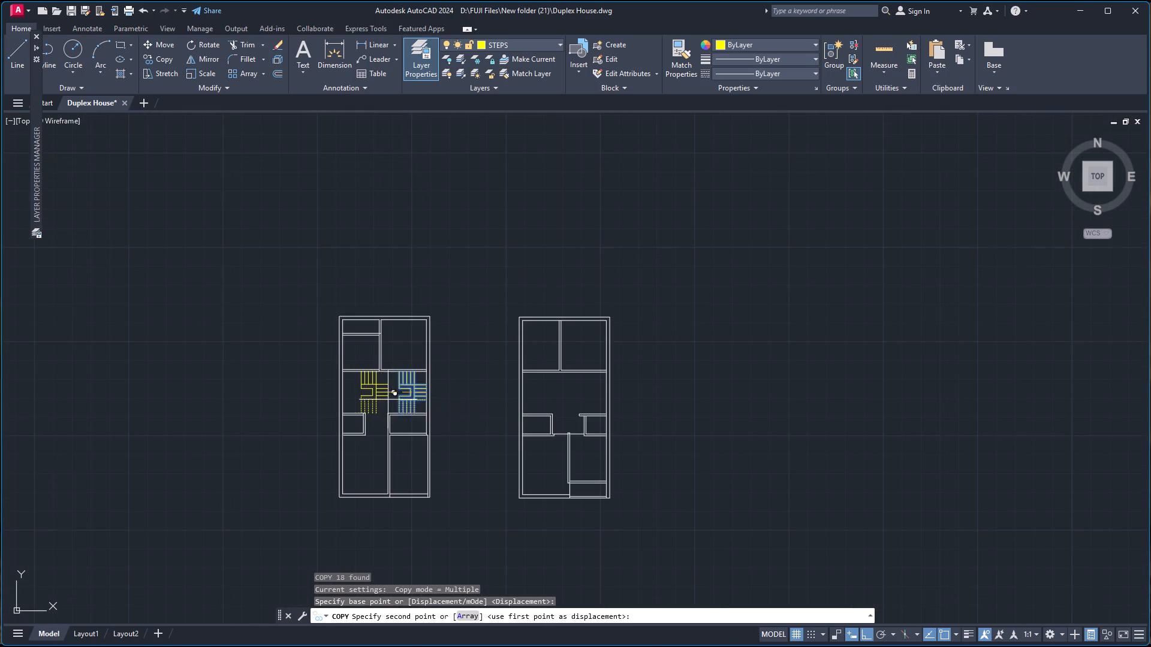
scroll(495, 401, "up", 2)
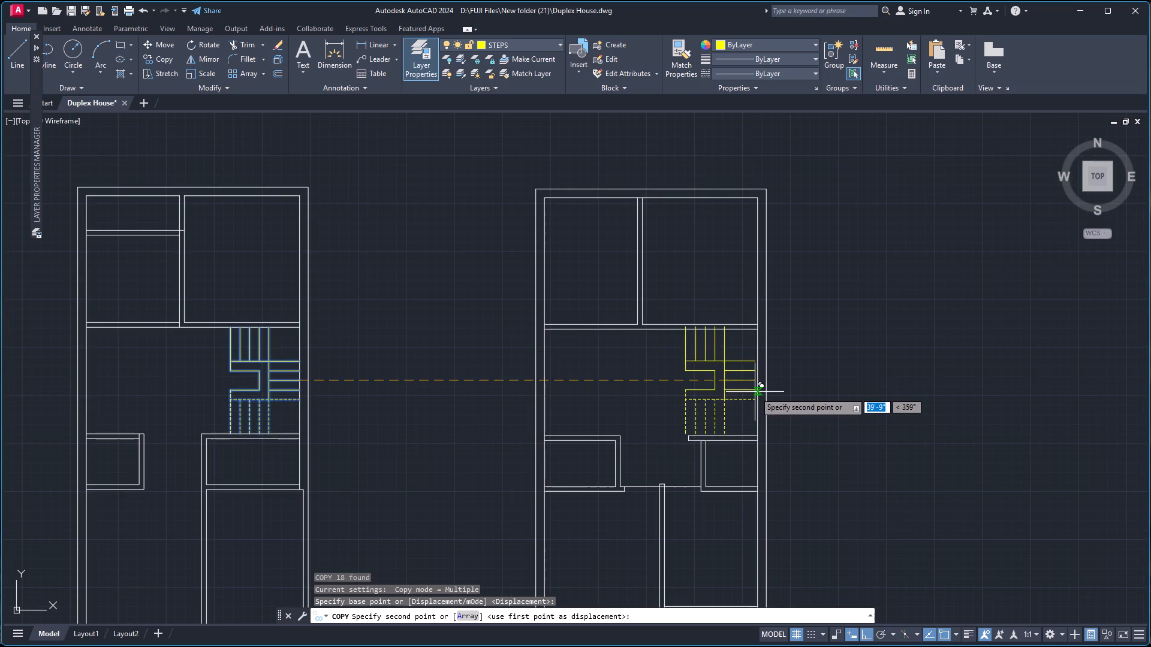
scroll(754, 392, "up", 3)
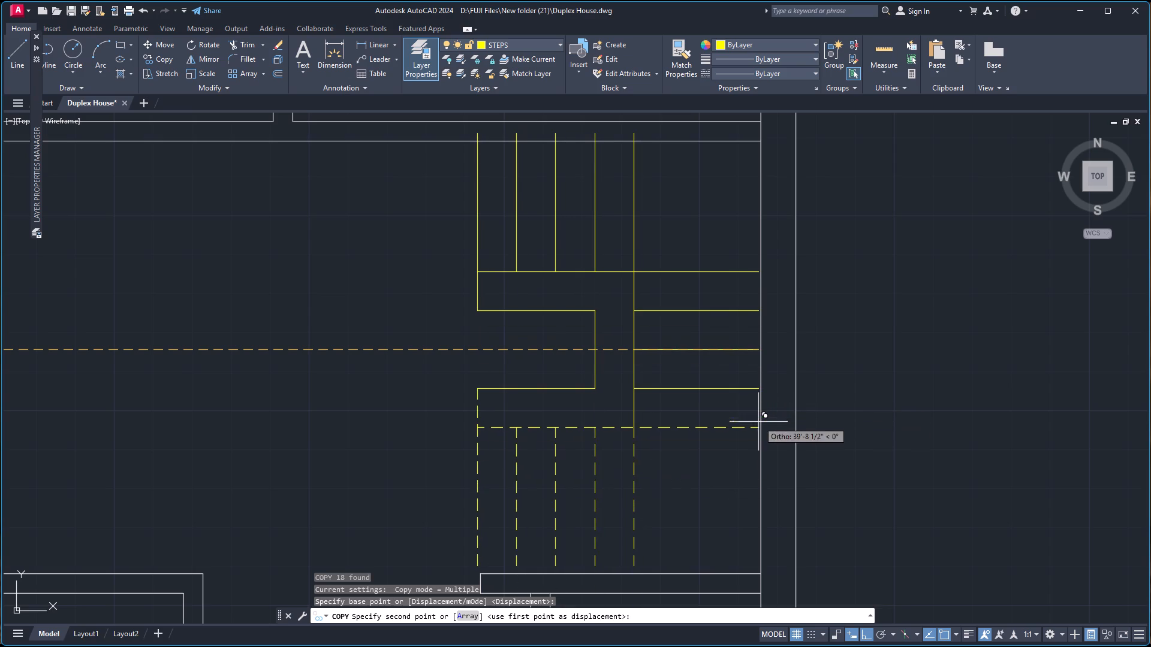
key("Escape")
Copy the whole staircase from its southwest corner to the endpoint of the wall south of the stair space in the second floor plan.
scroll(339, 378, "down", 4)
scroll(180, 403, "down", 1)
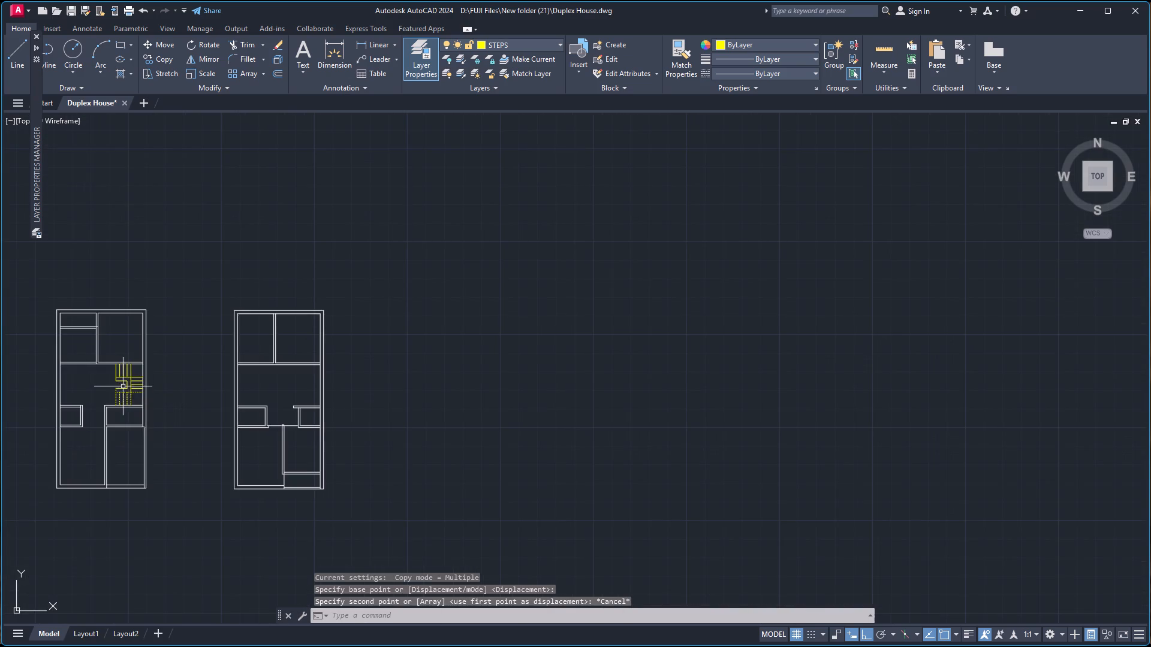
scroll(120, 385, "up", 5)
scroll(214, 425, "down", 3)
left_click(241, 468)
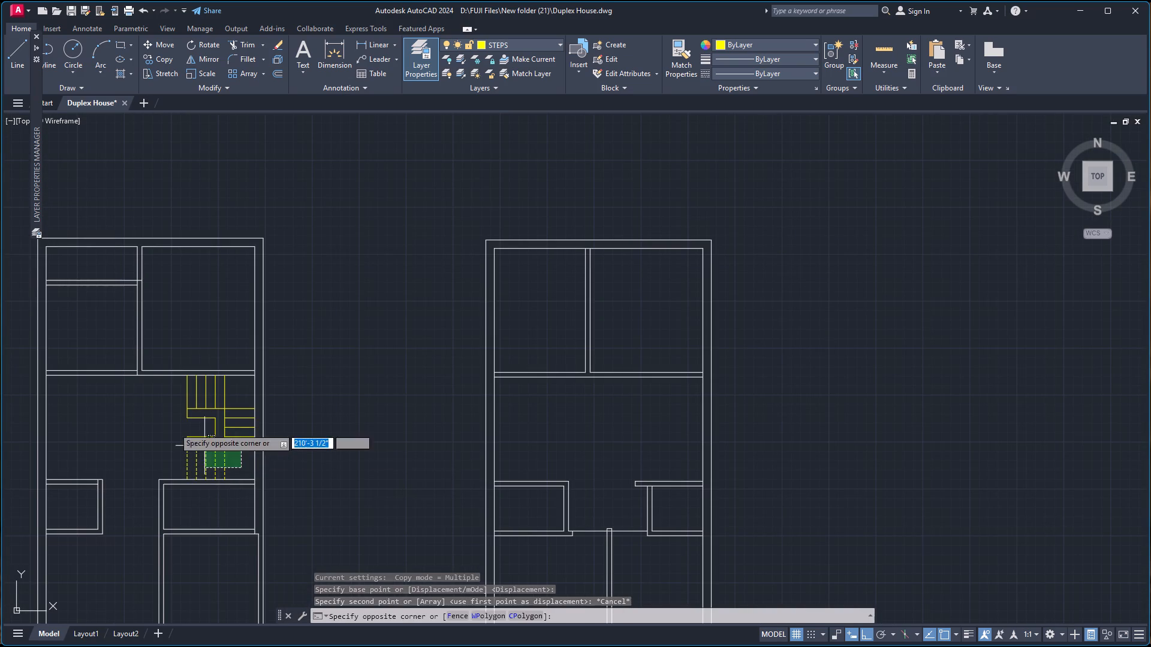
left_click(131, 386)
key("c")
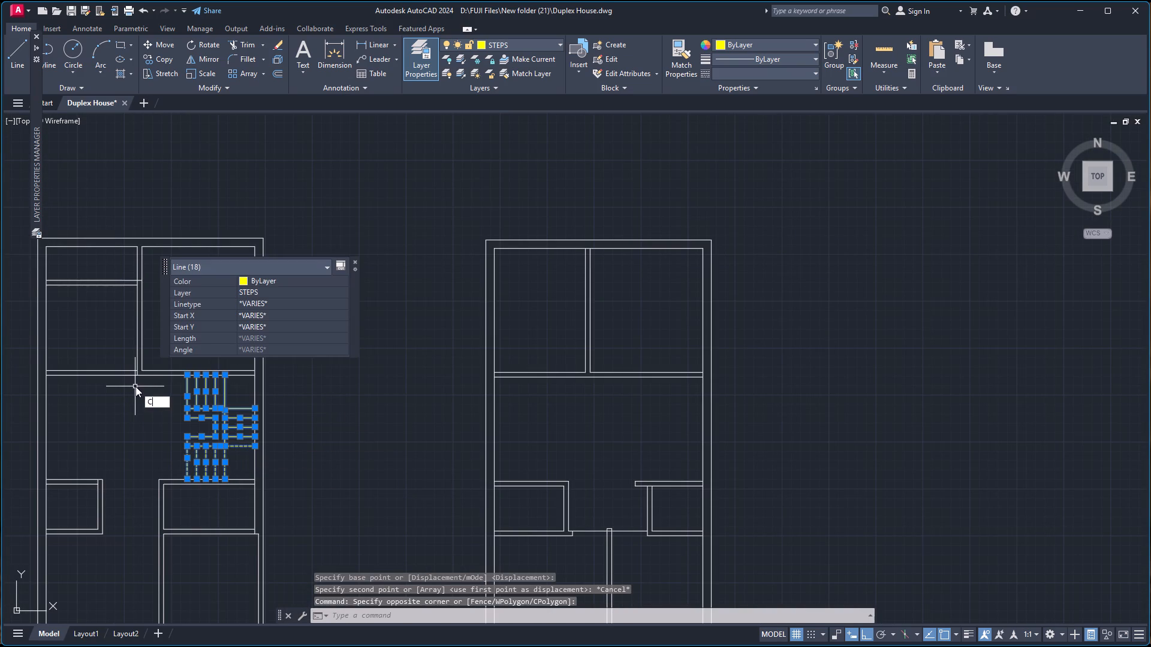
key("o")
key("Return")
scroll(163, 479, "up", 4)
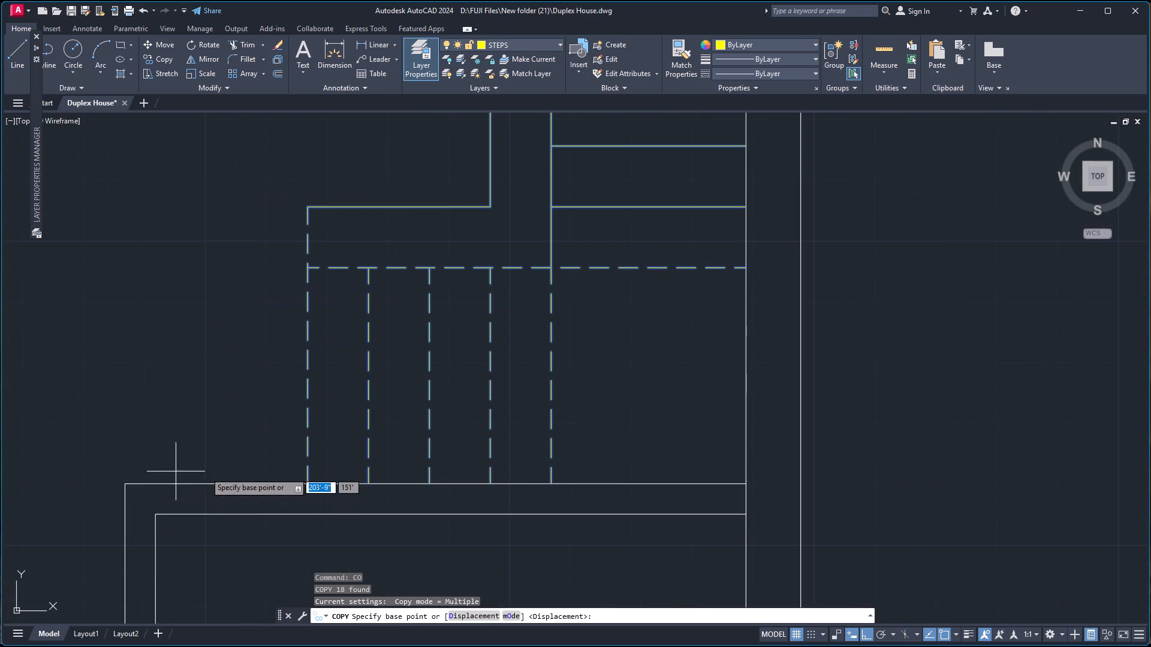
scroll(612, 397, "down", 4)
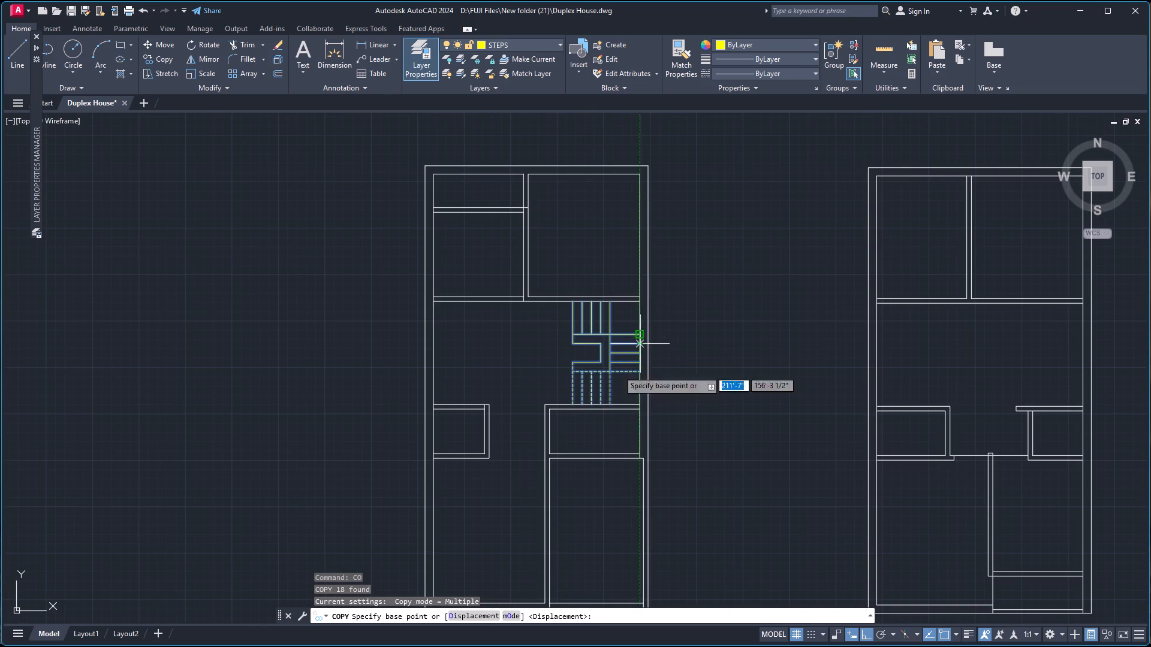
scroll(571, 392, "up", 4)
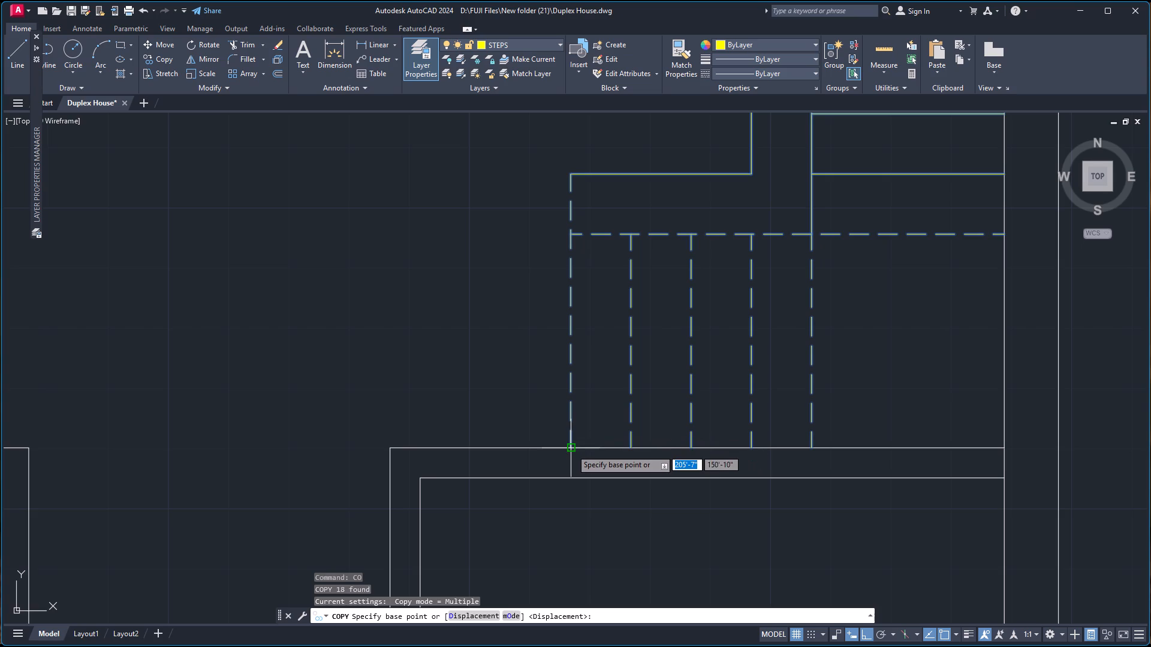
left_click(571, 449)
scroll(875, 388, "down", 4)
scroll(953, 404, "down", 5)
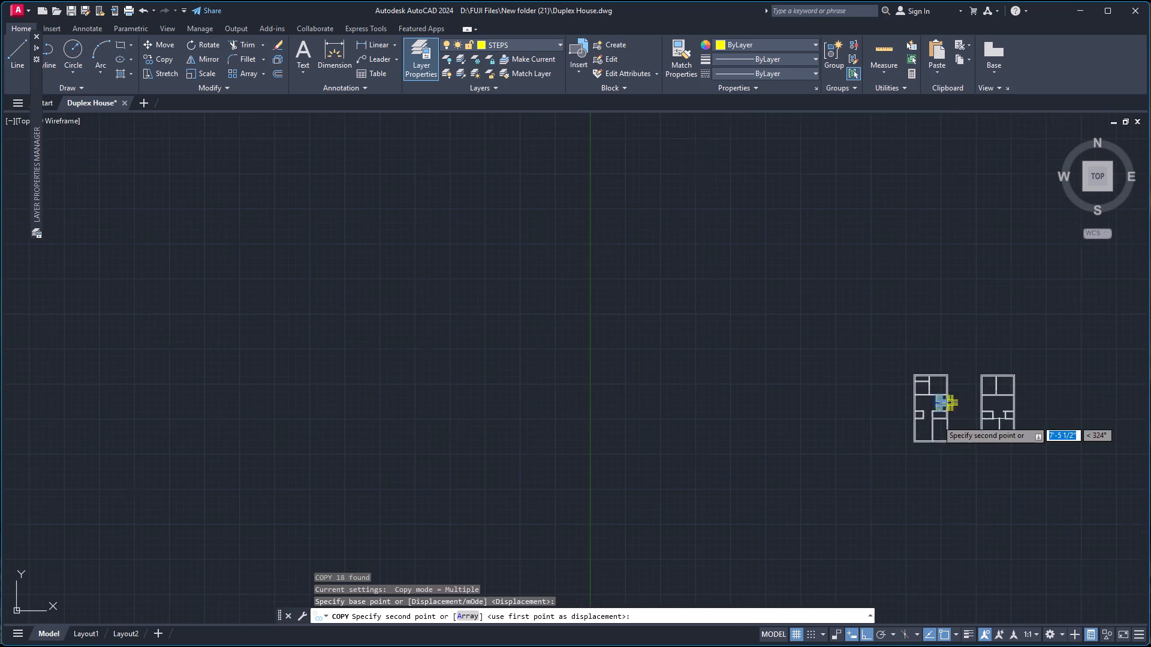
scroll(1012, 419, "up", 8)
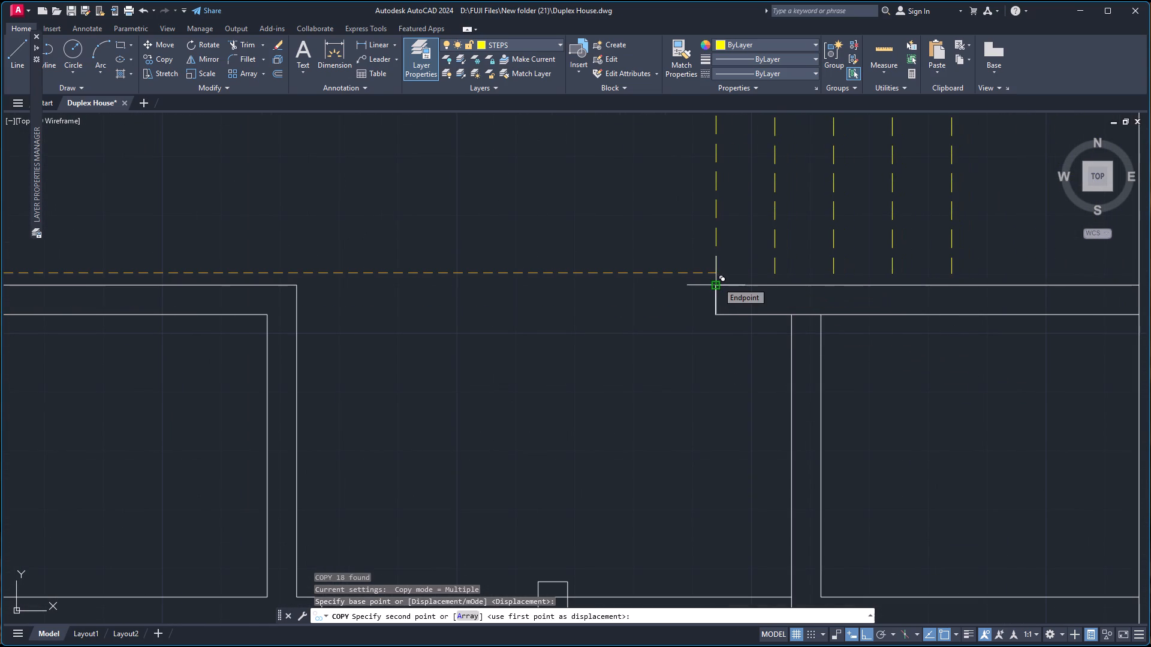
left_click(718, 282)
scroll(874, 276, "down", 5)
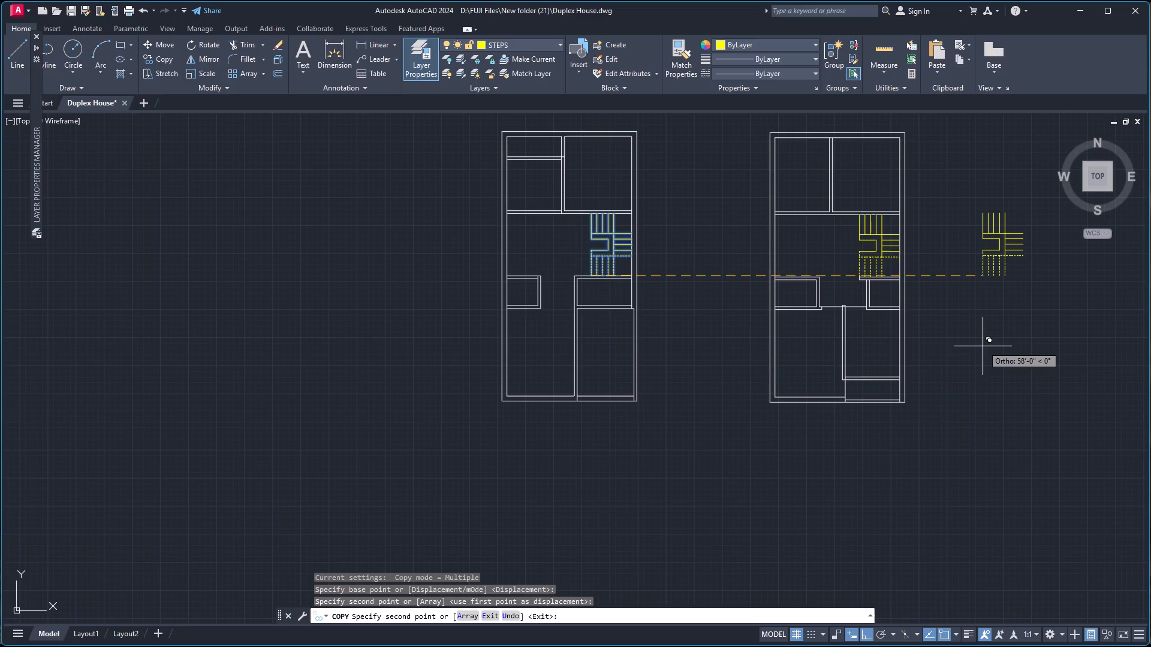
scroll(921, 265, "up", 5)
scroll(881, 225, "up", 3)
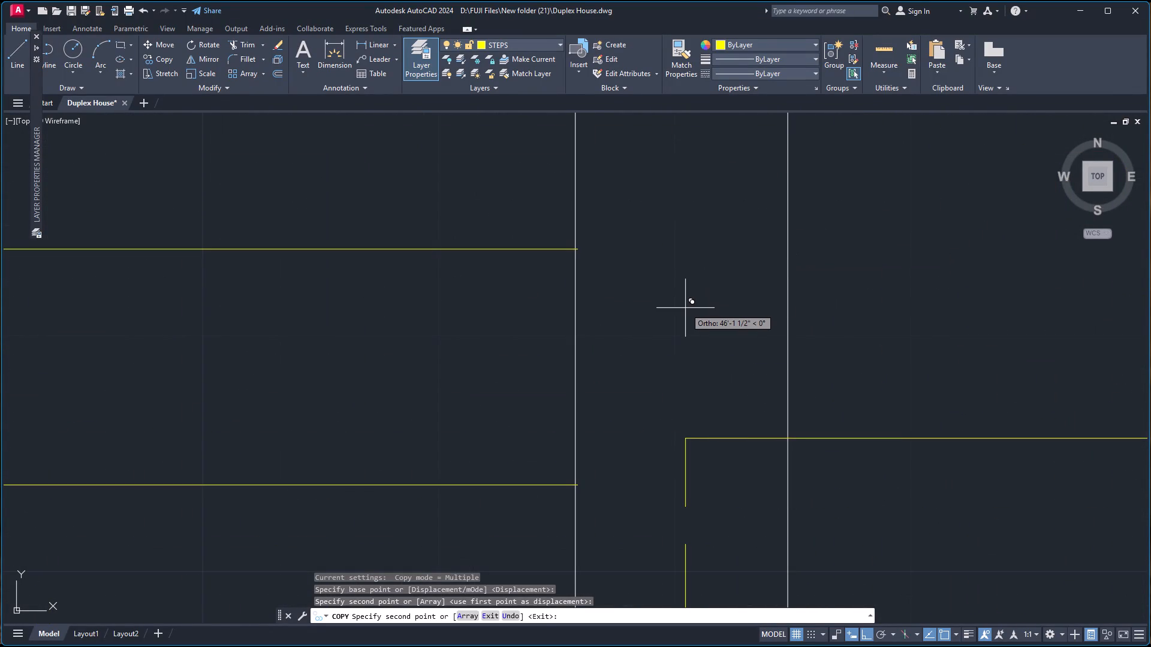
key("Escape")
Examine where the copied staircase meets the surrounding walls, at its southwest corner and along the east wall.
scroll(624, 346, "down", 6)
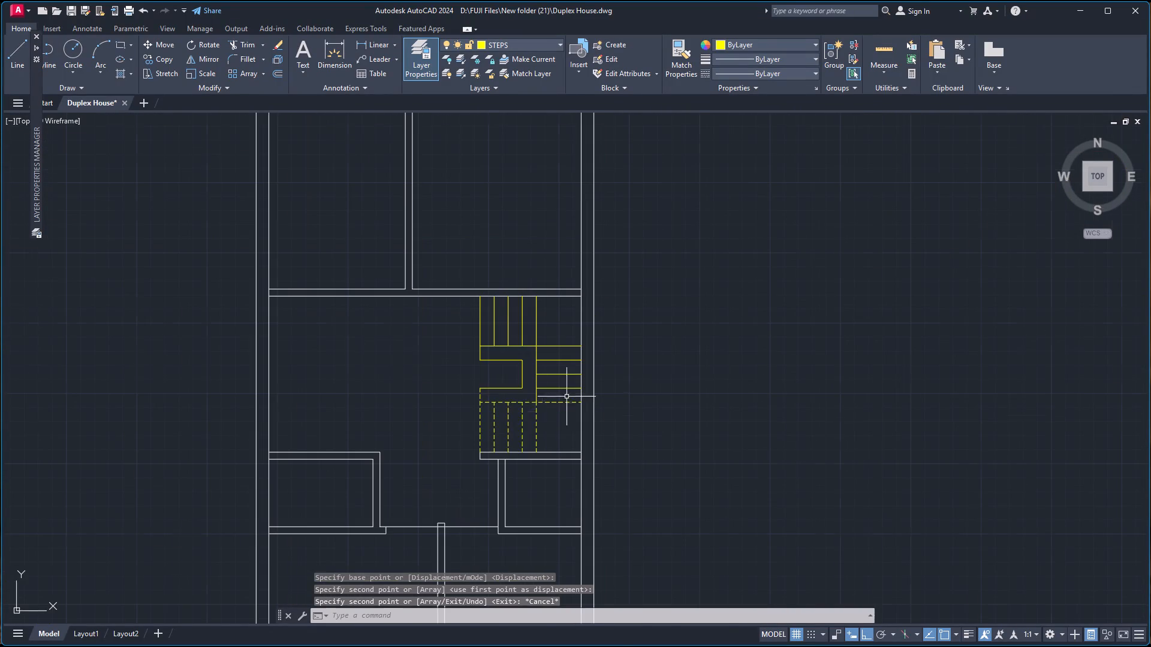
scroll(456, 457, "up", 4)
scroll(537, 436, "up", 4)
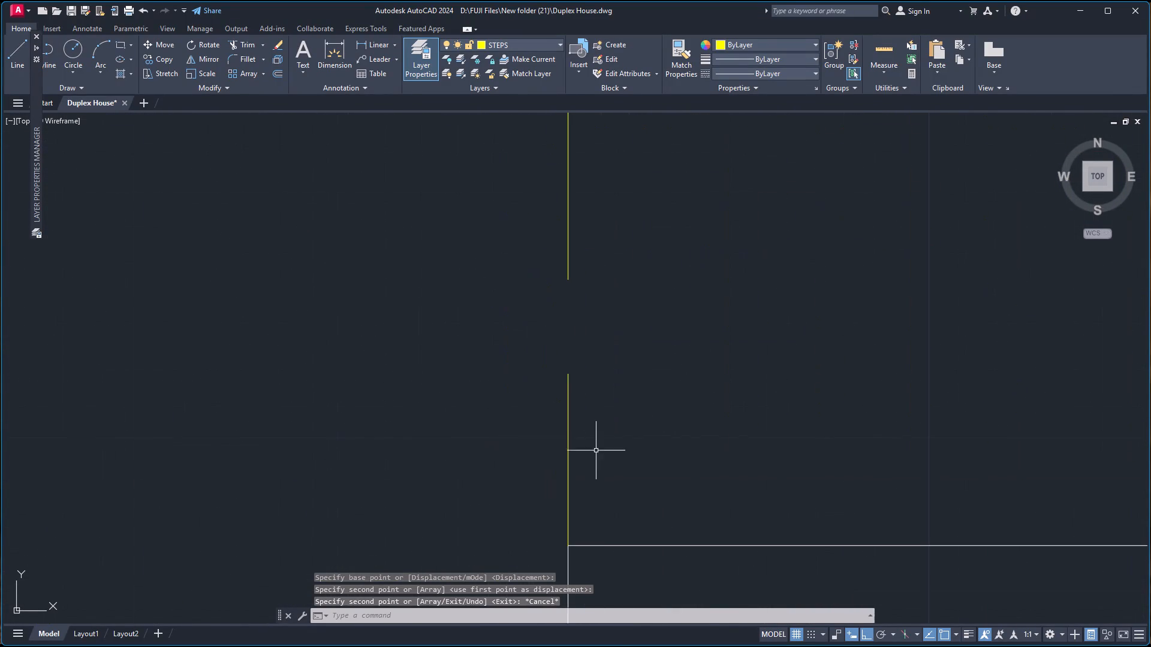
scroll(577, 540, "up", 3)
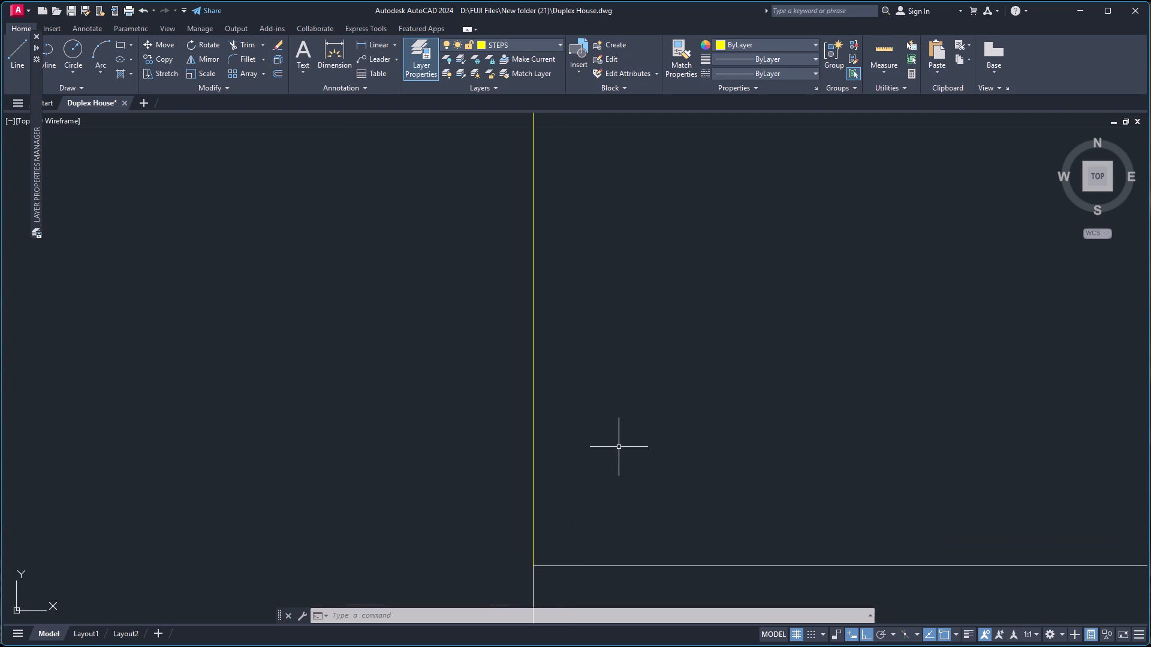
scroll(625, 445, "down", 5)
scroll(851, 388, "down", 5)
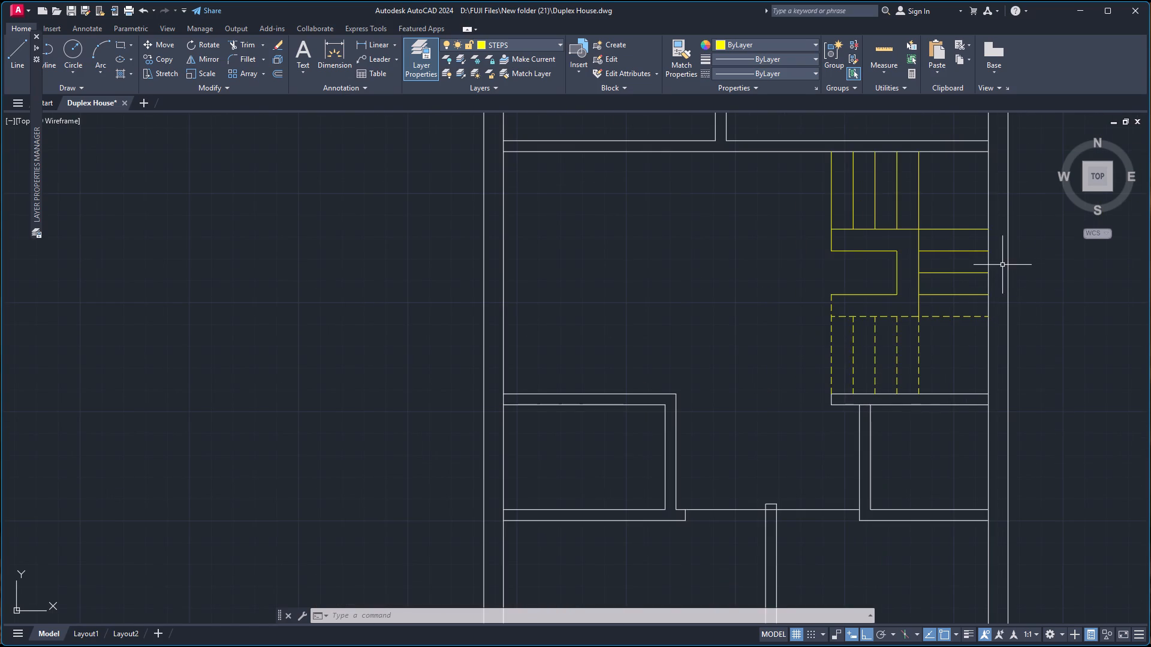
scroll(1001, 265, "up", 6)
scroll(722, 332, "up", 2)
scroll(742, 321, "down", 2)
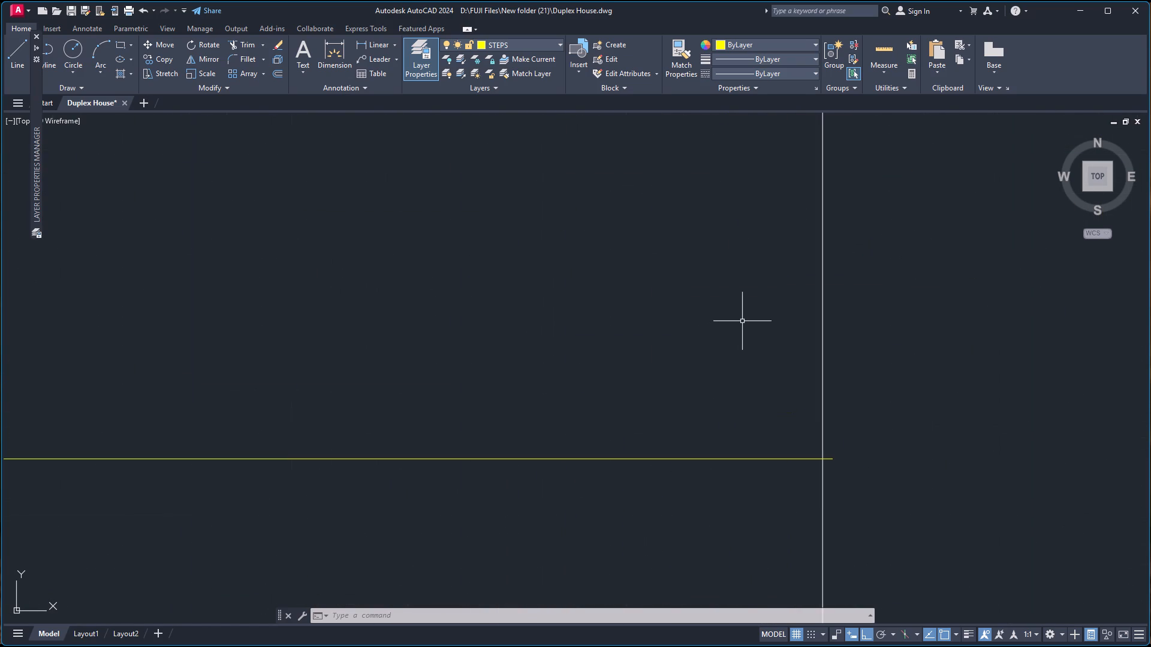
scroll(742, 321, "down", 2)
scroll(738, 178, "down", 1)
Trim the copied staircase's middle eastern tread line and northern flight edge line back to the east wall's inner face.
scroll(745, 210, "up", 3)
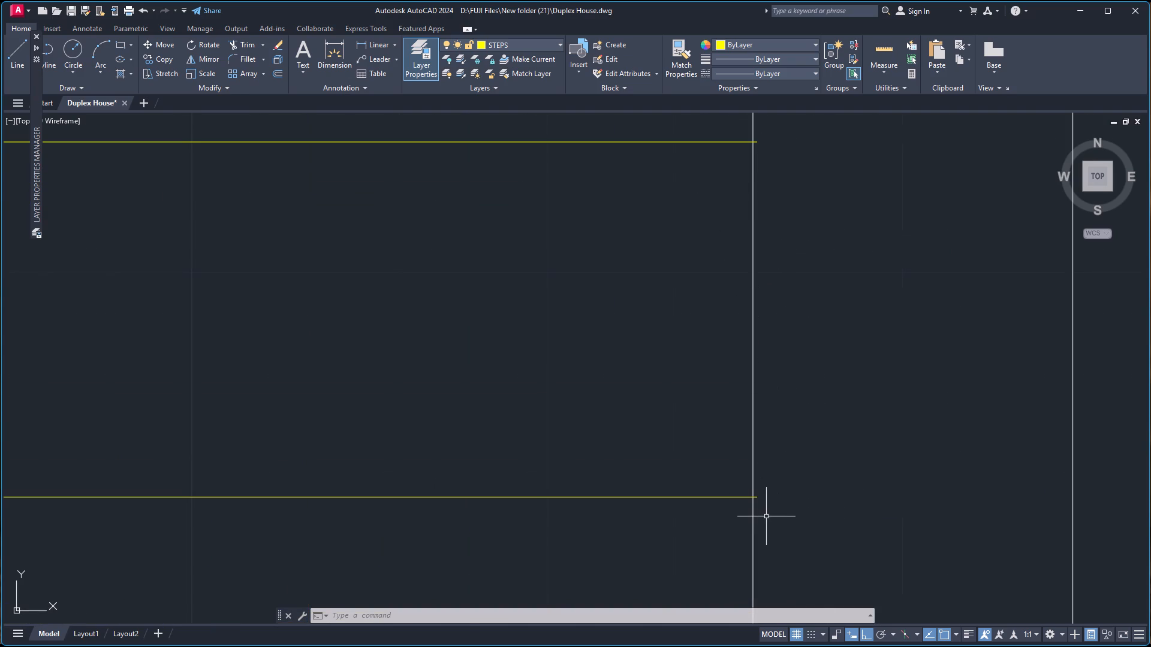
key("t")
key("r")
key("Return")
scroll(761, 499, "up", 4)
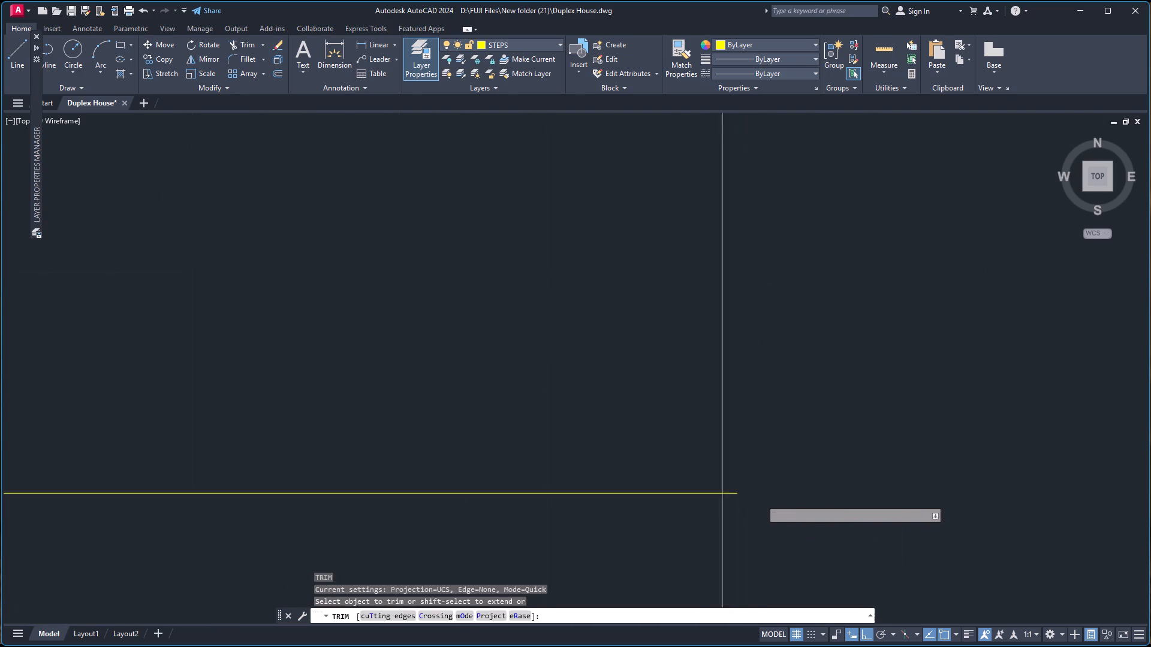
left_click(715, 477)
left_click(719, 494)
scroll(730, 486, "down", 5)
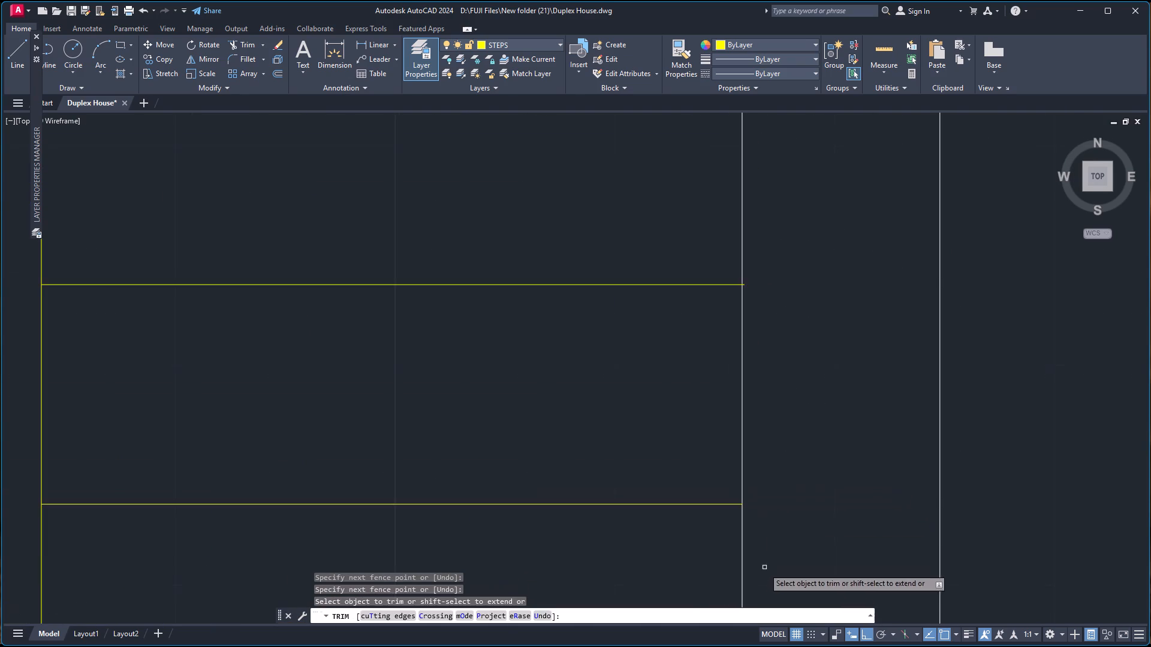
scroll(763, 571, "down", 2)
scroll(759, 428, "up", 5)
scroll(719, 306, "down", 4)
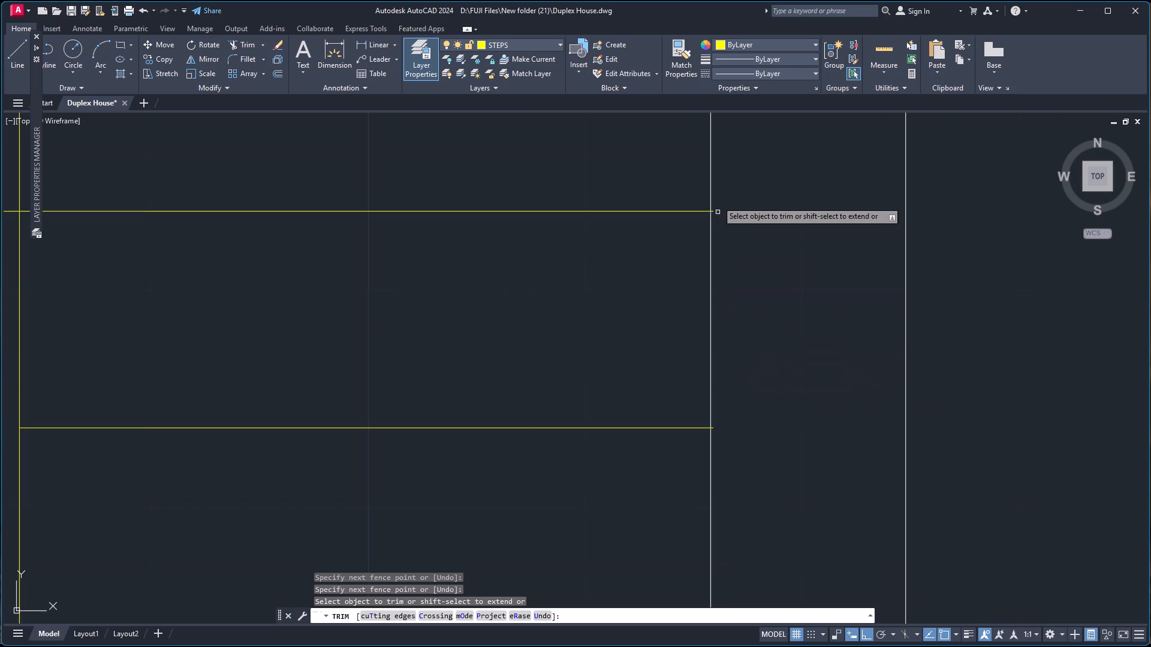
scroll(709, 187, "up", 5)
scroll(697, 264, "up", 2)
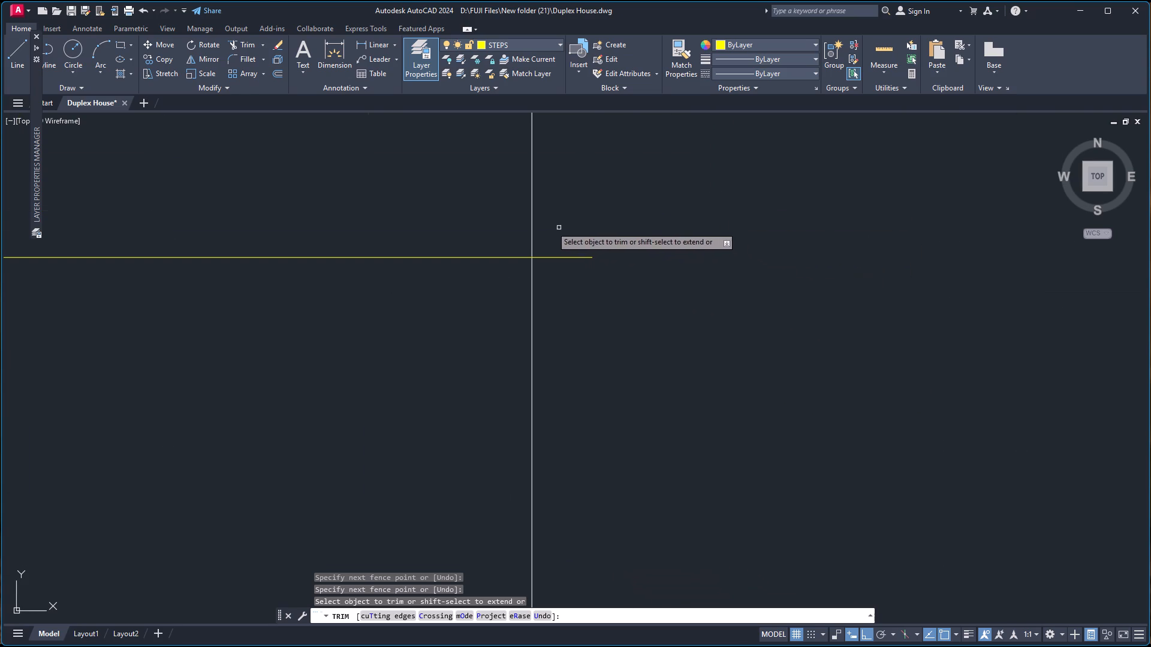
left_click(547, 226)
left_click(549, 332)
Trim the copied staircase's southernmost solid tread line and hidden southern flight edge line back to the east wall's inner face.
scroll(556, 323, "down", 10)
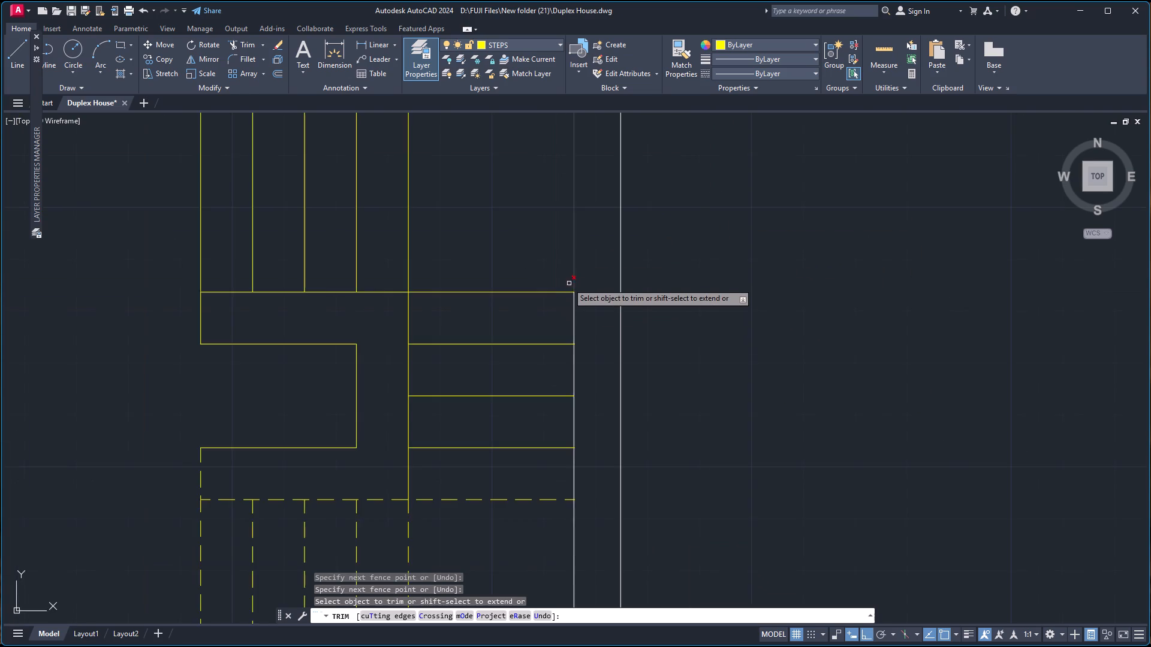
scroll(566, 282, "down", 4)
scroll(521, 240, "up", 7)
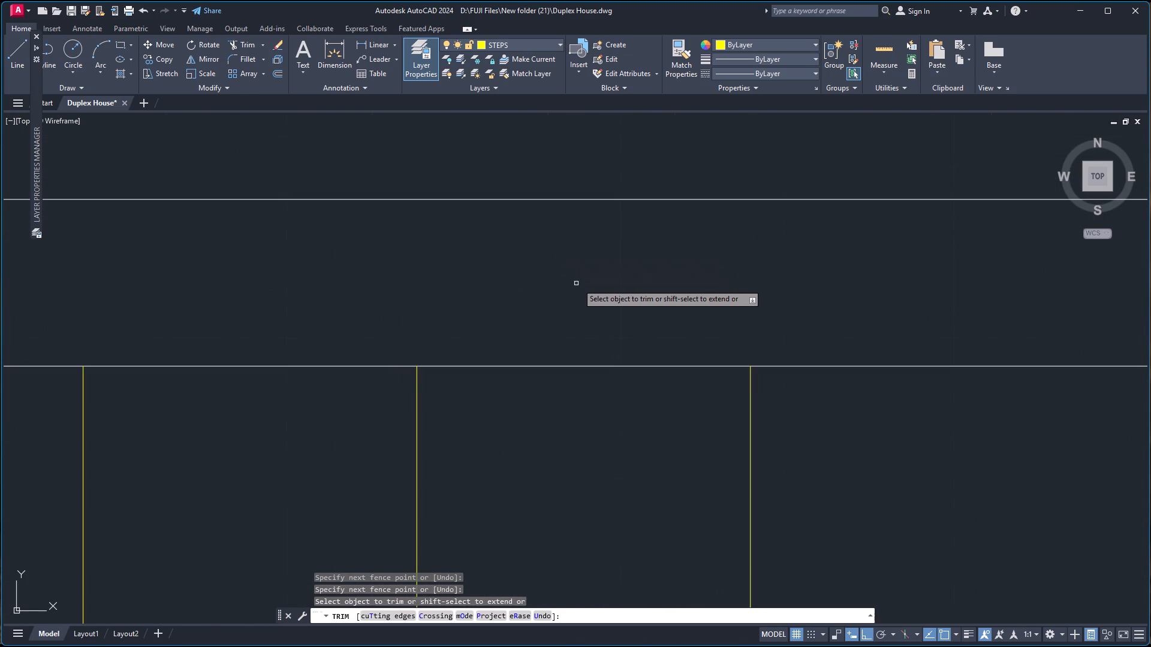
scroll(581, 283, "up", 1)
scroll(595, 284, "down", 6)
scroll(752, 504, "up", 1)
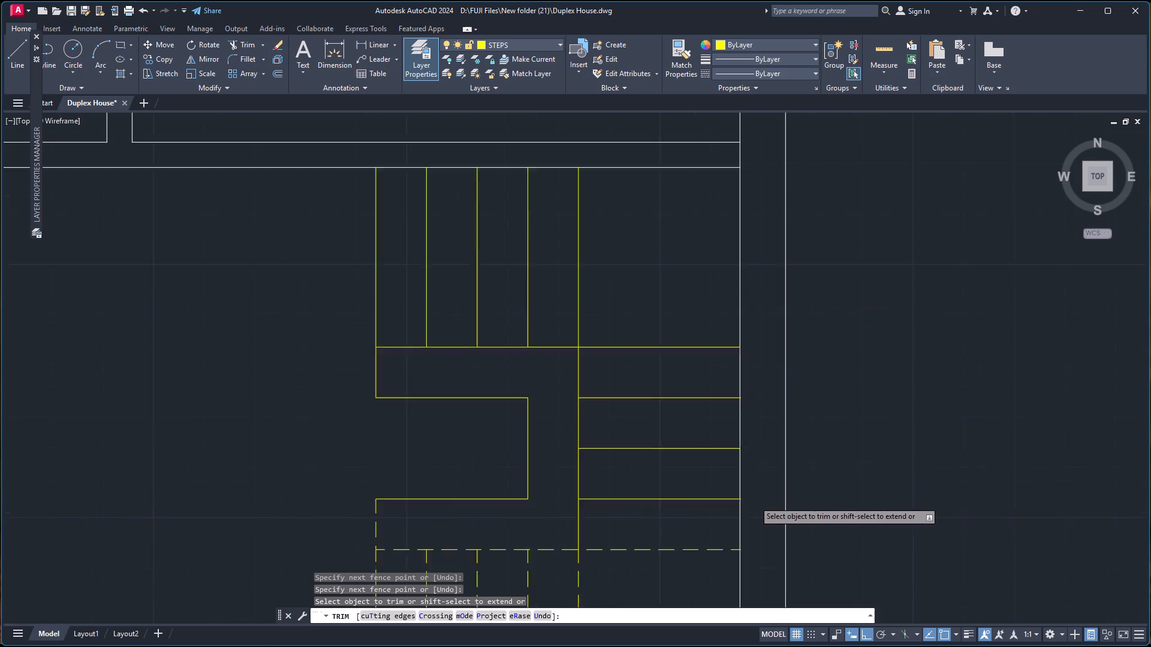
scroll(752, 509, "up", 7)
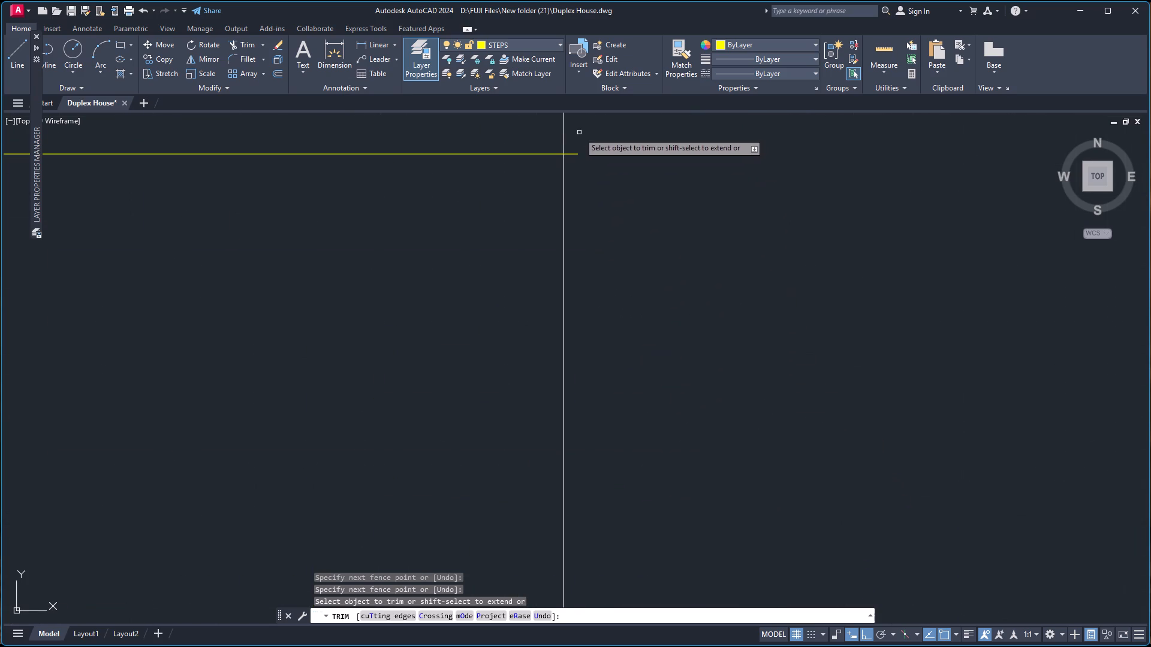
left_click(576, 133)
left_click(573, 170)
scroll(584, 198, "down", 6)
scroll(655, 373, "up", 2)
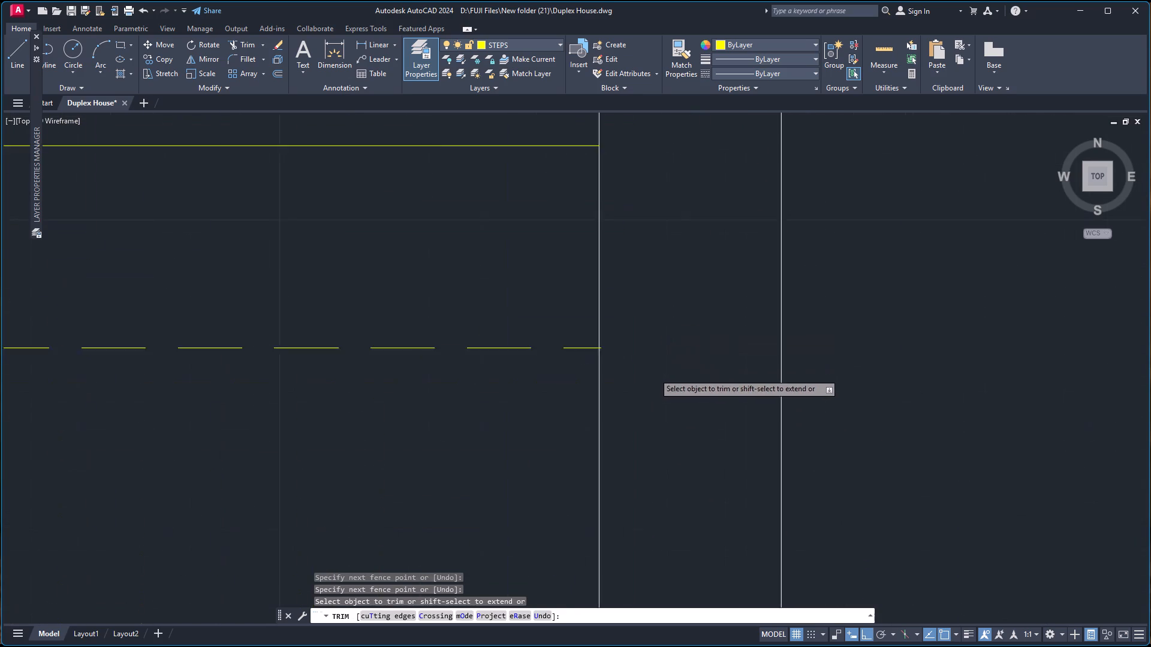
scroll(654, 373, "up", 3)
left_click(444, 264)
left_click(442, 294)
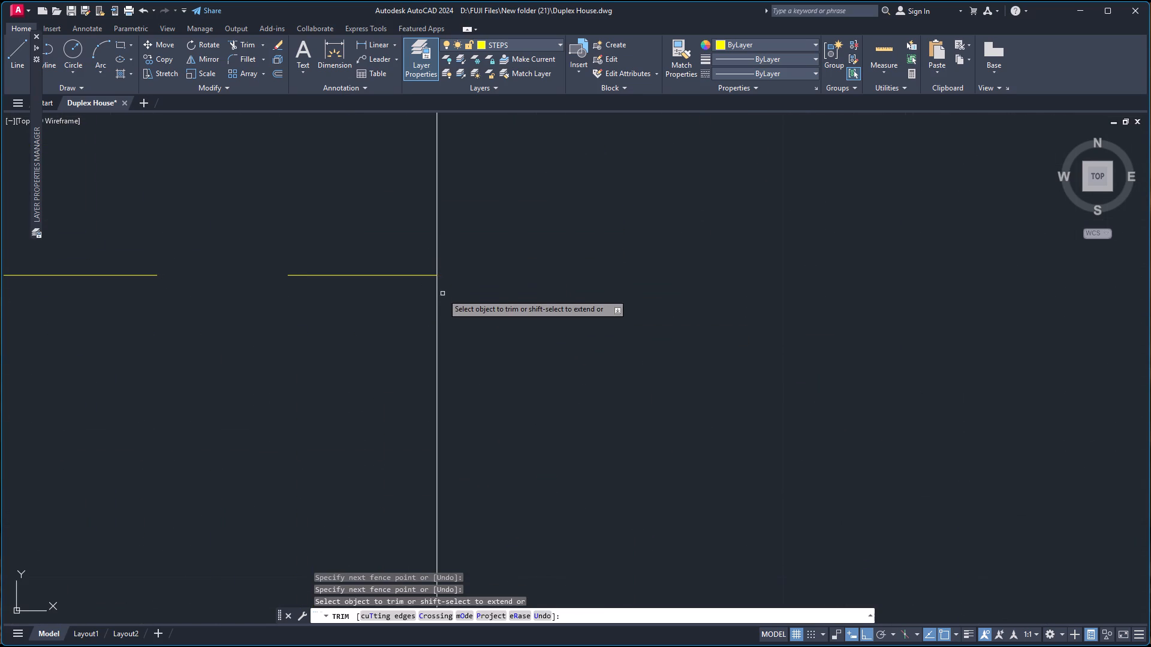
Inspect the staircases in both floor plans for line ends that overrun the east walls.
scroll(455, 280, "down", 6)
scroll(492, 239, "down", 4)
scroll(491, 199, "up", 4)
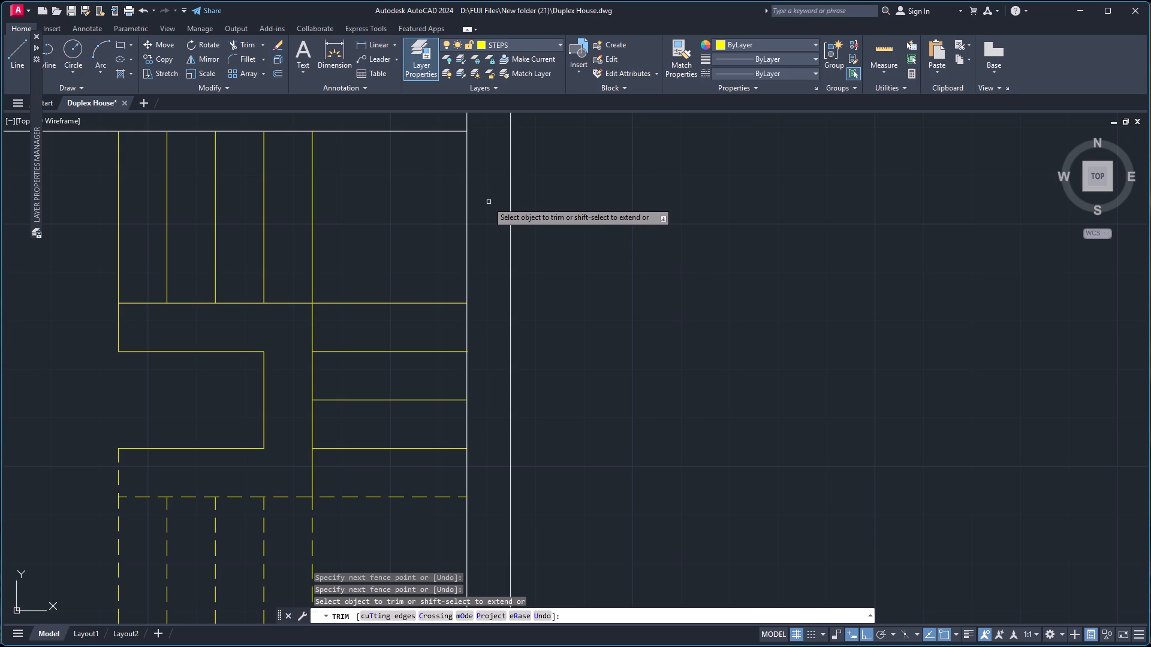
scroll(487, 202, "up", 1)
scroll(471, 241, "down", 9)
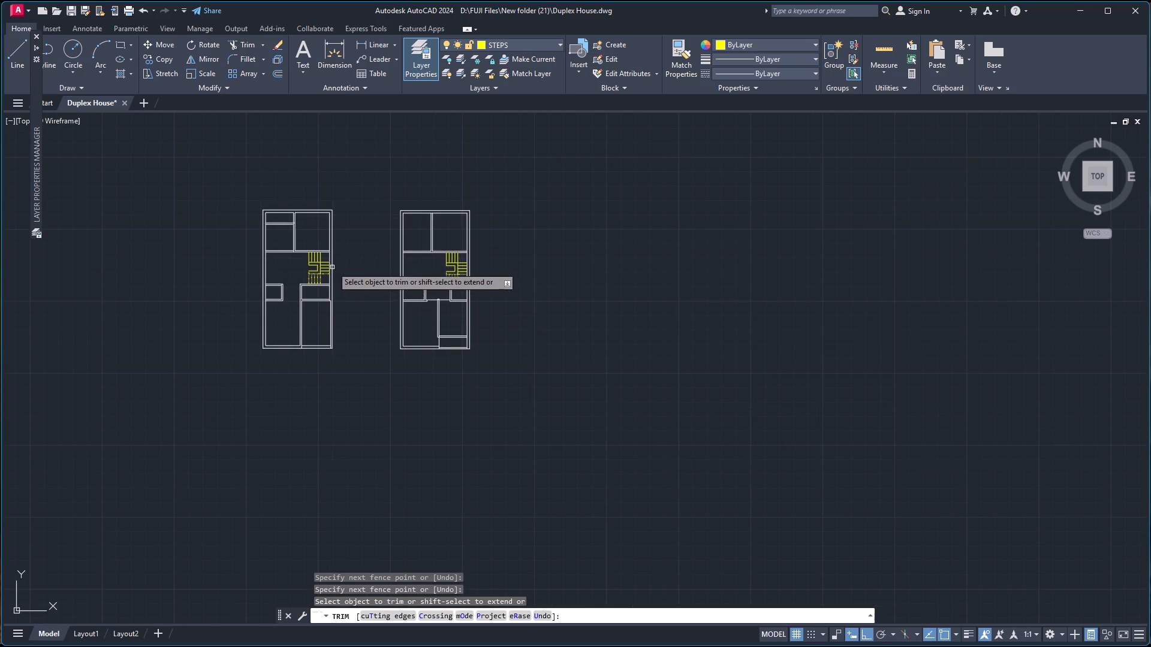
scroll(328, 265, "up", 14)
scroll(333, 264, "down", 3)
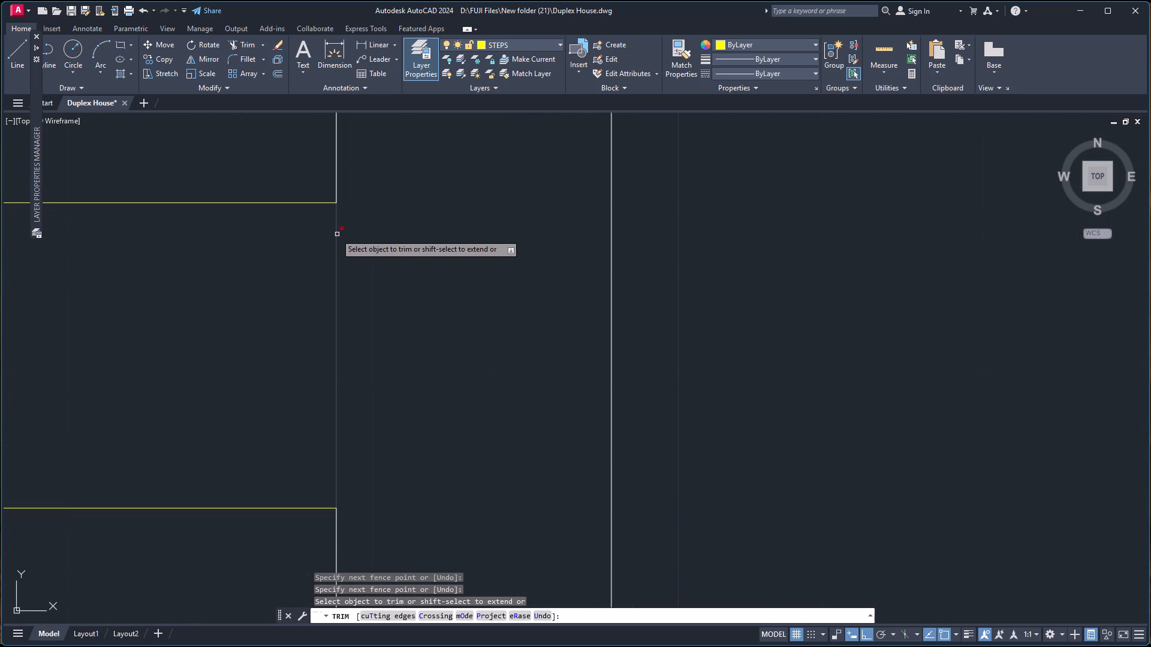
scroll(380, 215, "down", 5)
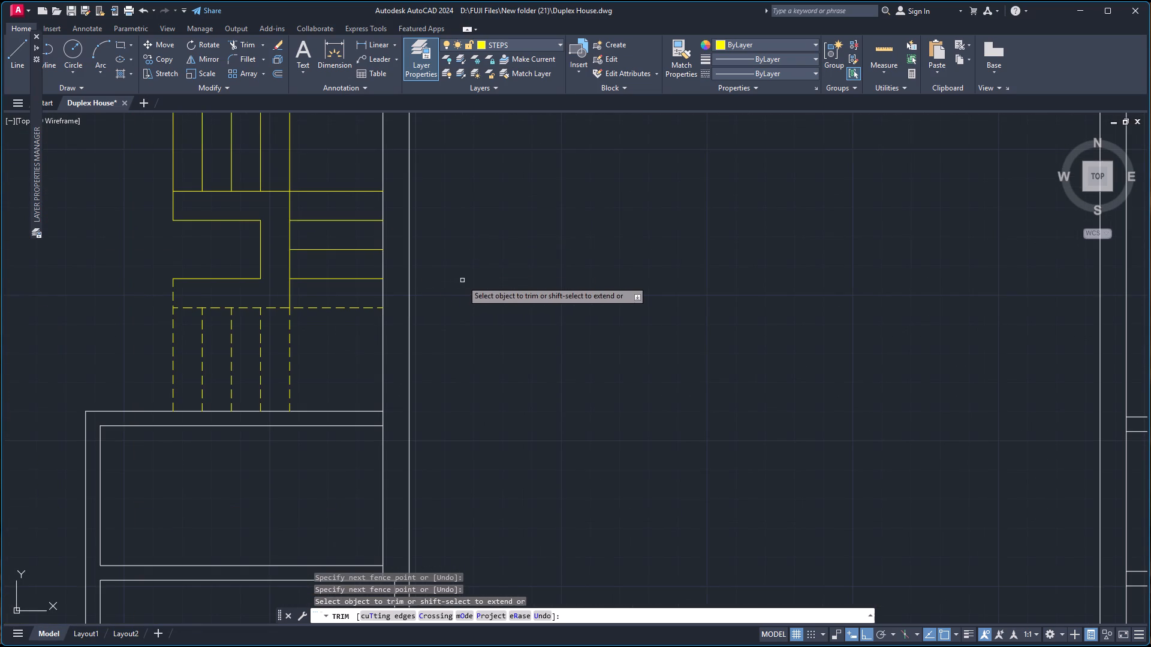
scroll(475, 287, "down", 3)
scroll(874, 297, "up", 2)
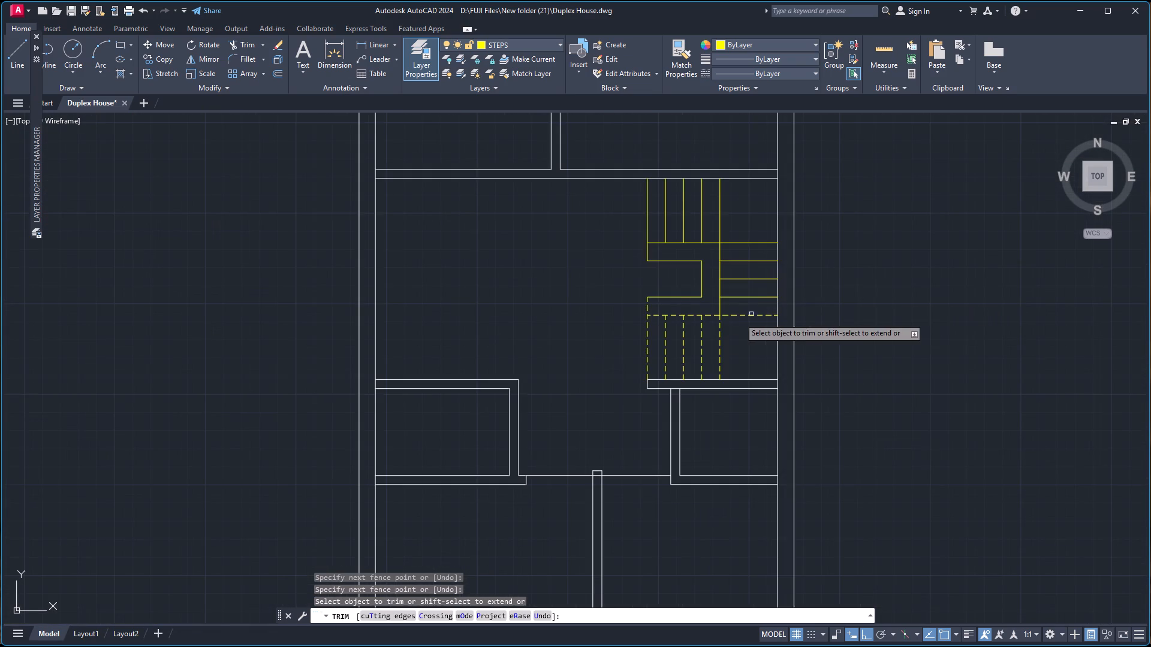
scroll(718, 329, "up", 1)
key("Escape")
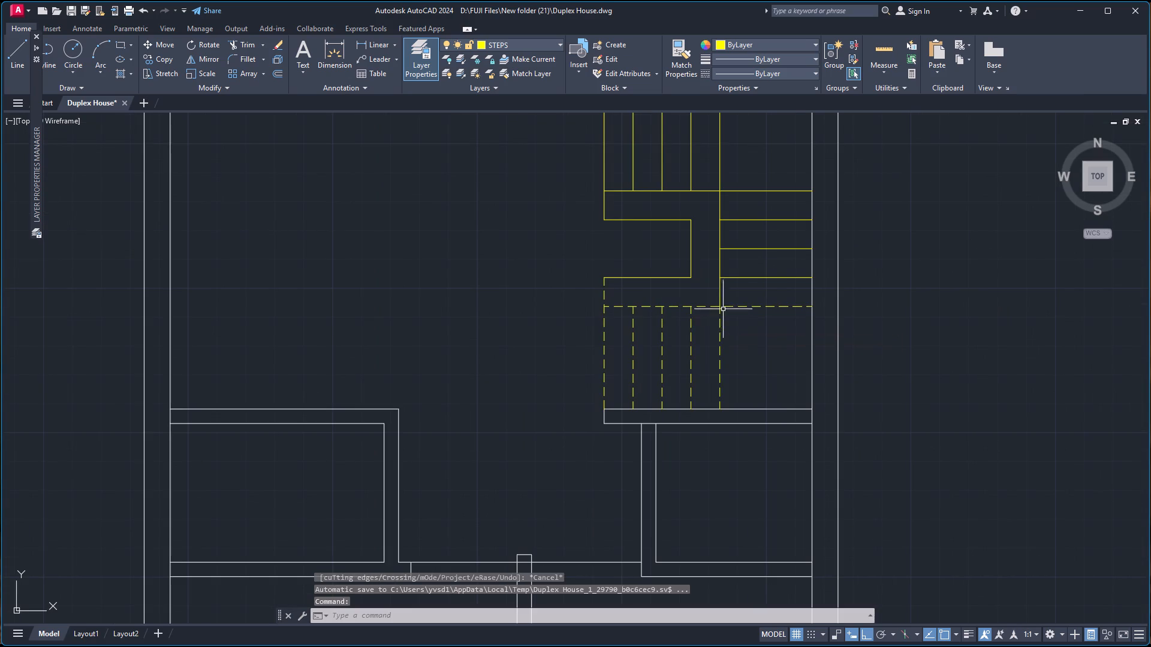
Quick-measure the eastern plan's staircase treads, the wall south of the stairs and the small room beneath it.
scroll(734, 276, "down", 3)
left_click(885, 47)
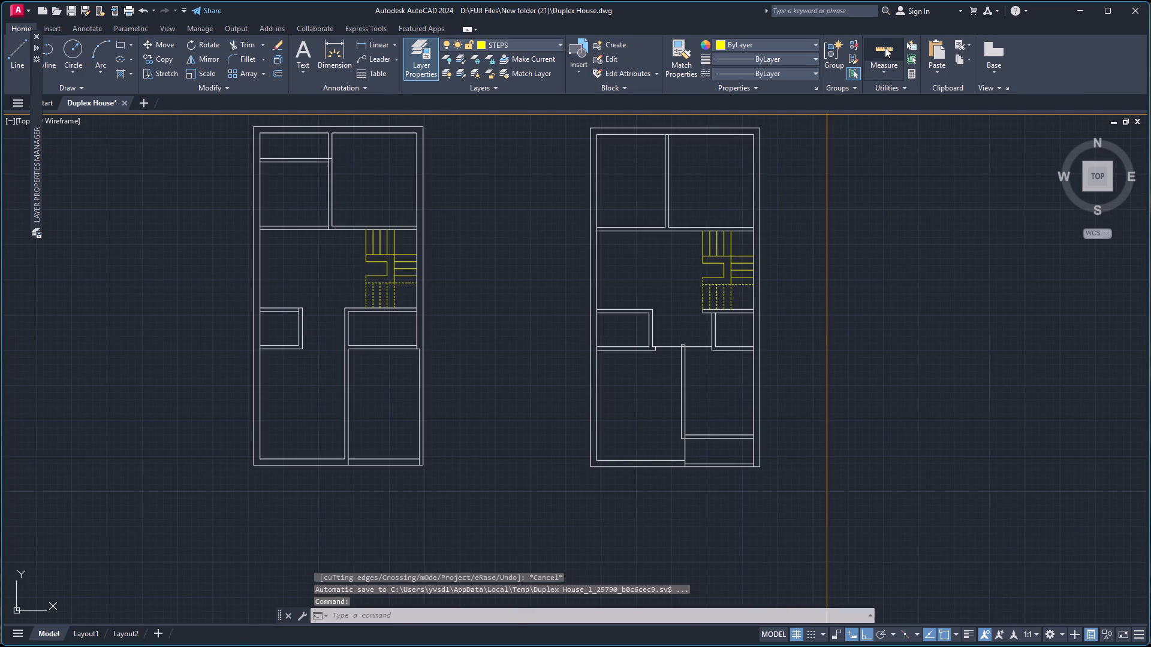
scroll(711, 237, "up", 4)
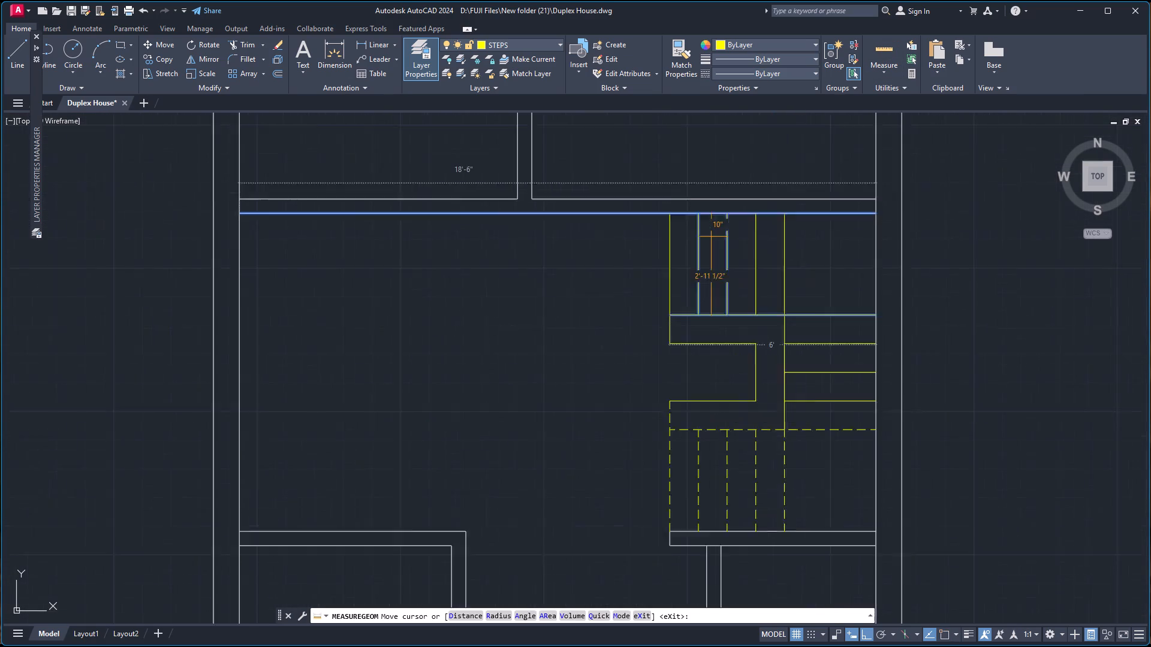
scroll(721, 299, "down", 3)
scroll(748, 519, "up", 3)
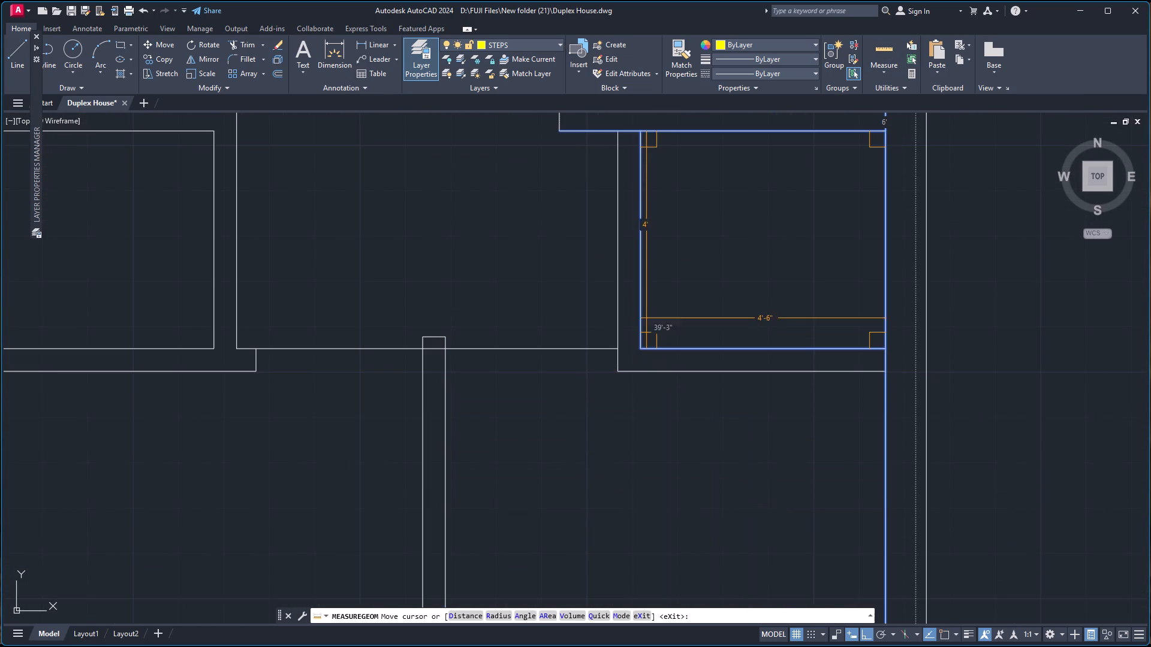
scroll(645, 247, "down", 2)
scroll(650, 195, "up", 3)
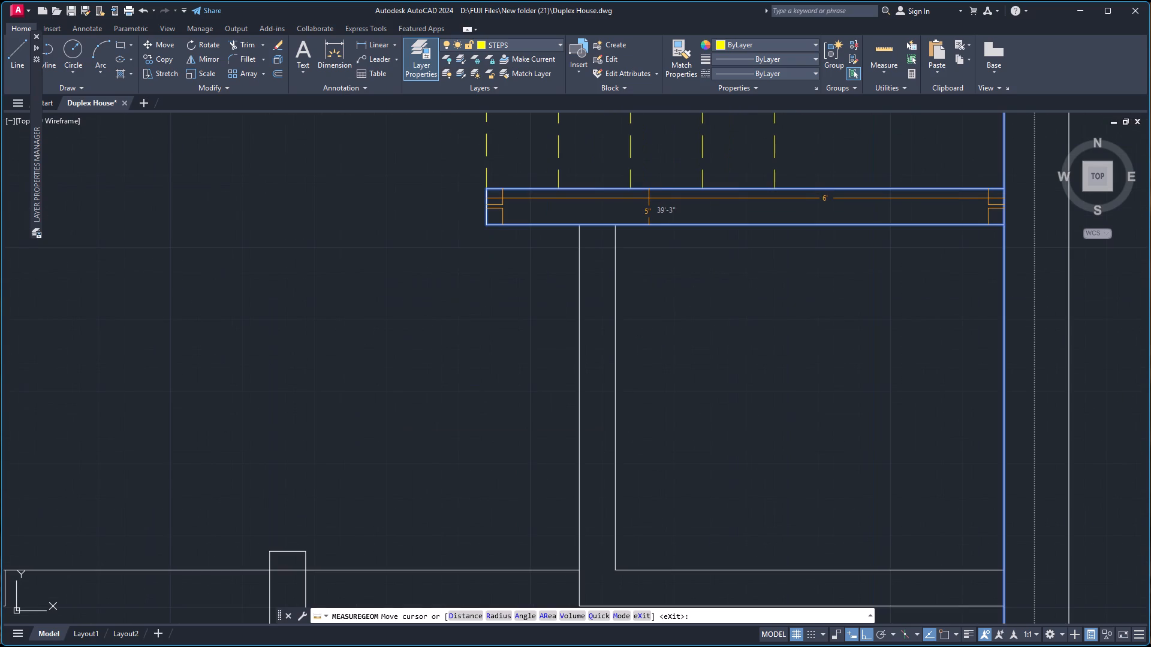
key("Escape")
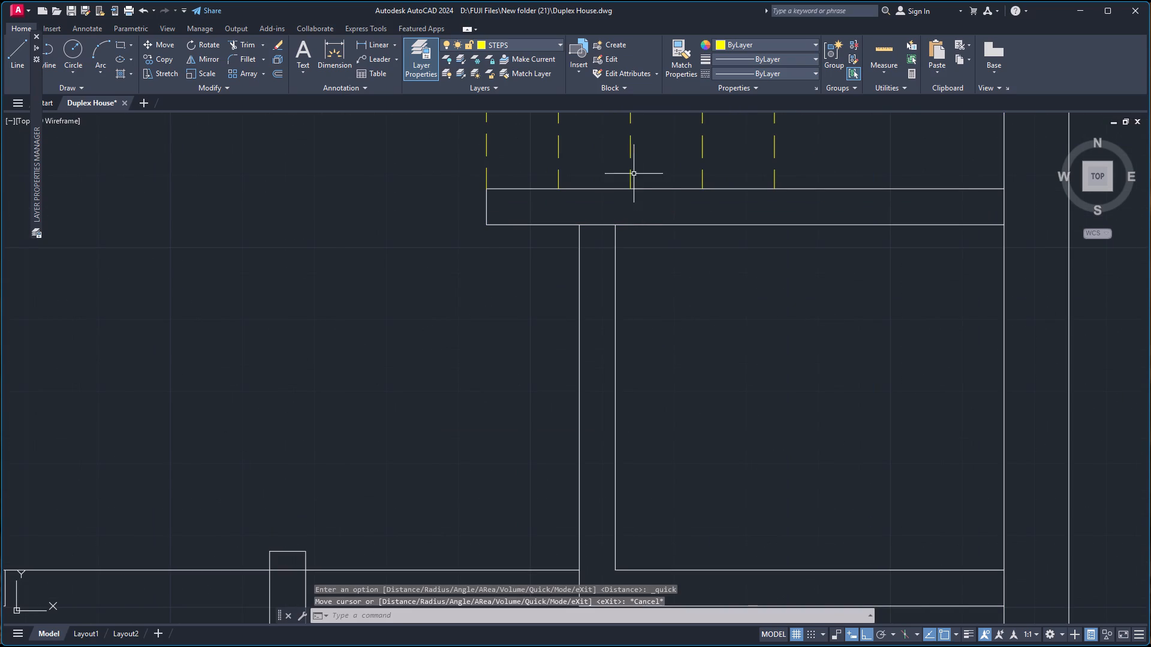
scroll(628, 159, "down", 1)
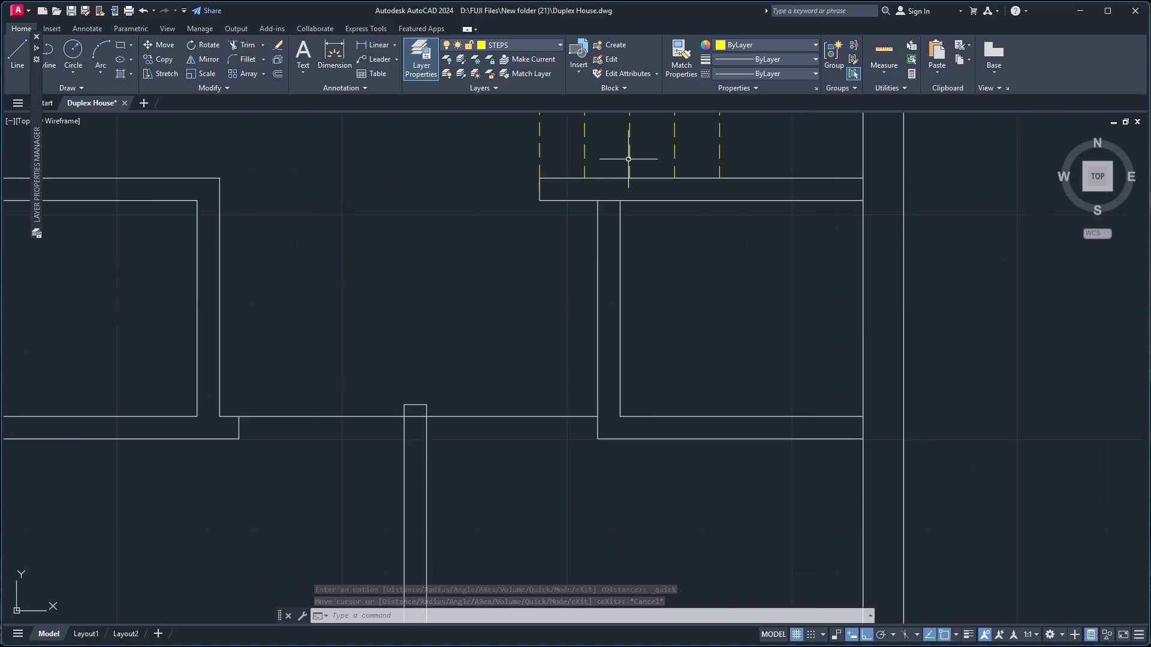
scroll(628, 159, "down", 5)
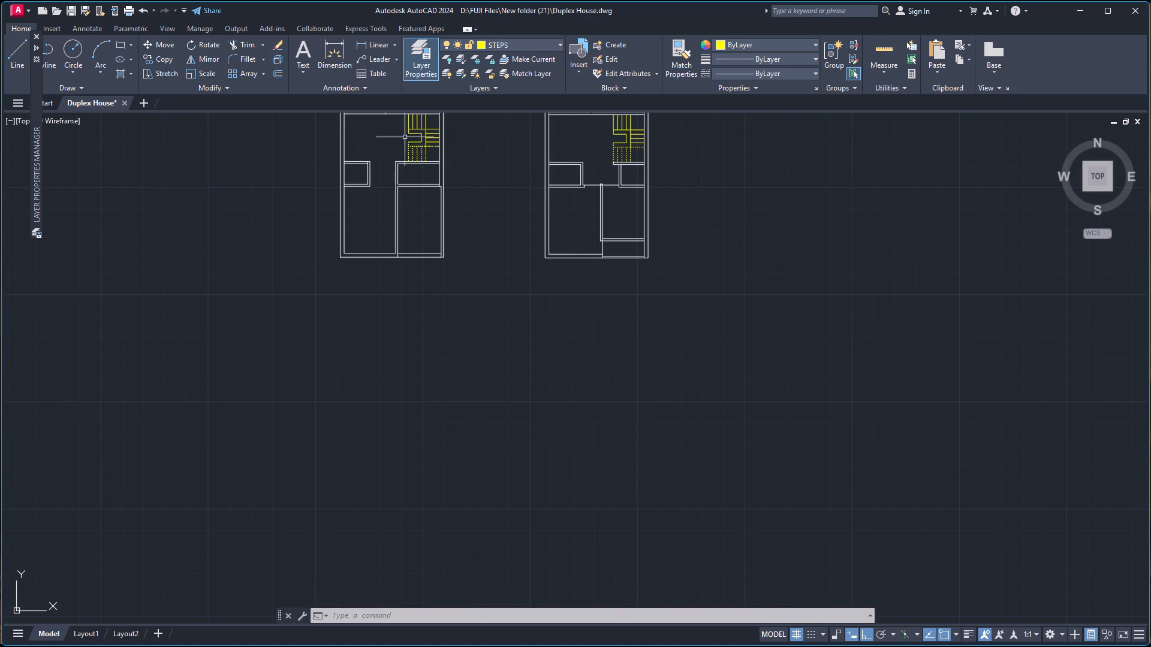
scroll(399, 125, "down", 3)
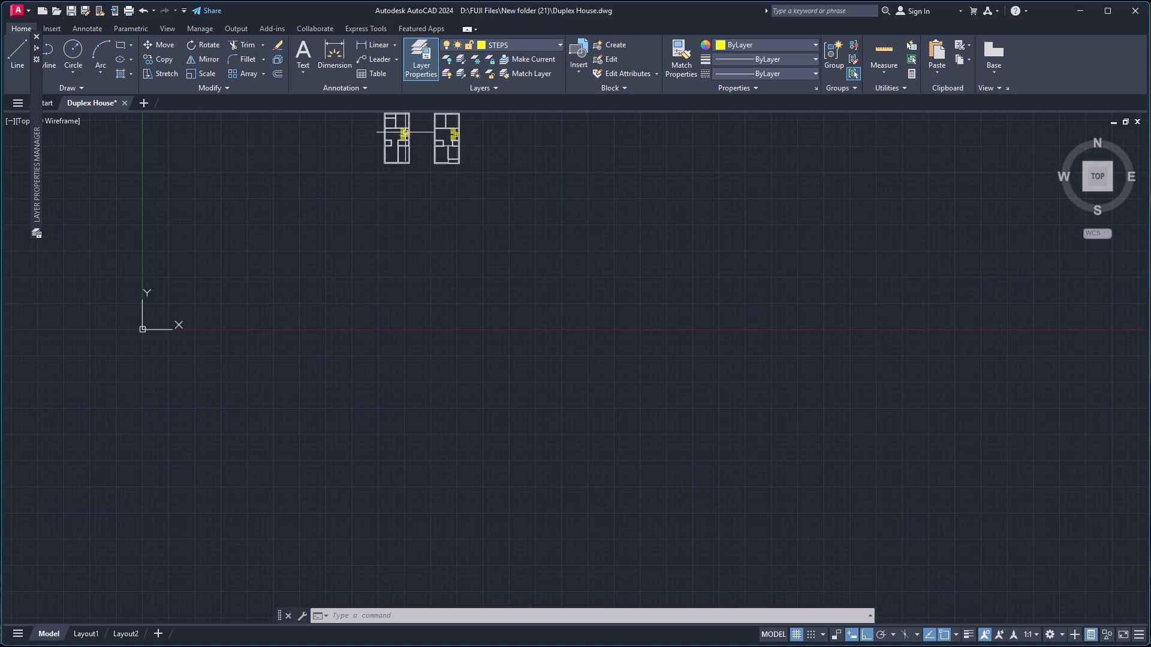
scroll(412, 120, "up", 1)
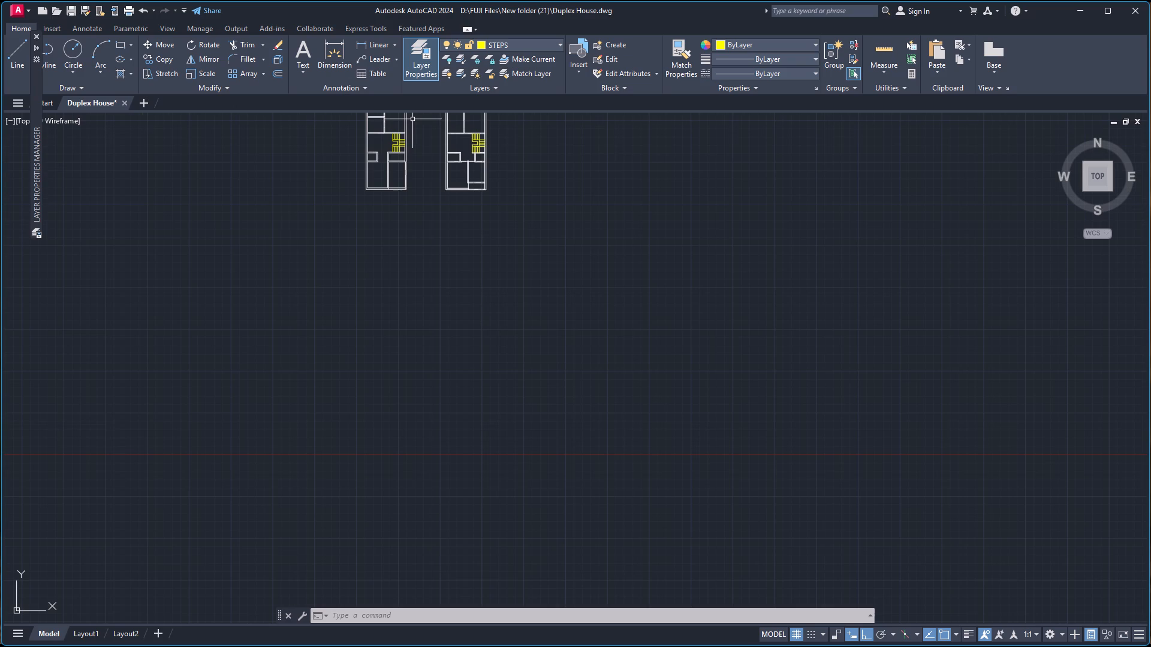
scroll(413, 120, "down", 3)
Outline steps in the western plan's southeast room: start 20" east of its northwest corner, go 3'-4" south, then west to the wall face.
scroll(408, 116, "up", 5)
scroll(408, 192, "up", 3)
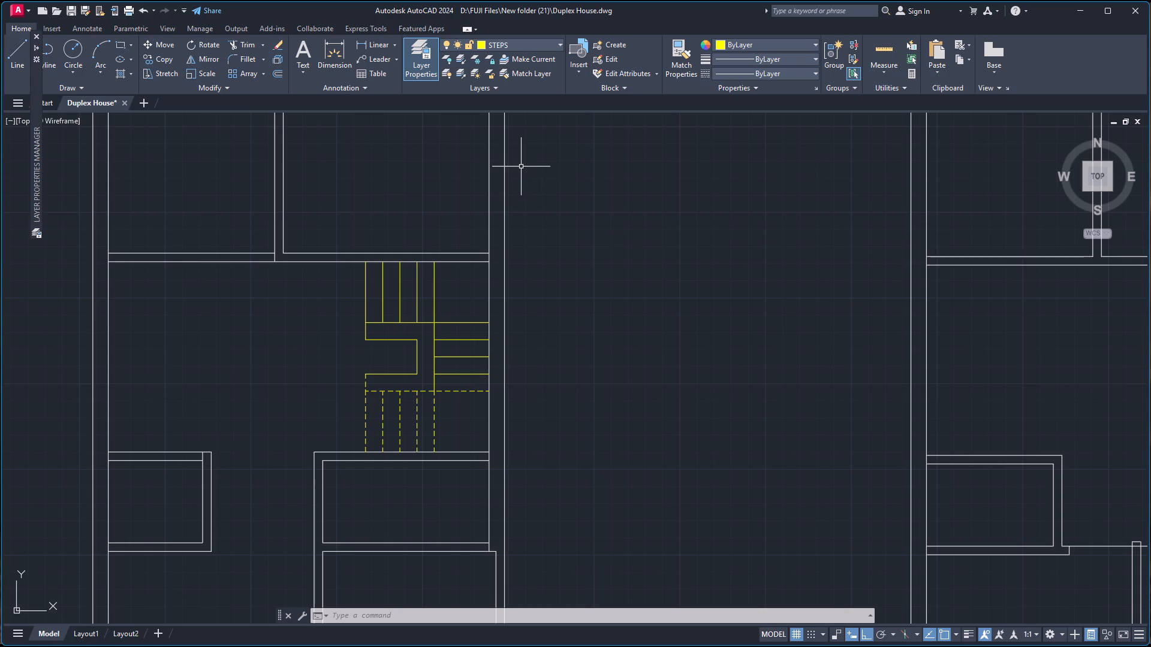
key("l")
key("Return")
scroll(393, 521, "down", 4)
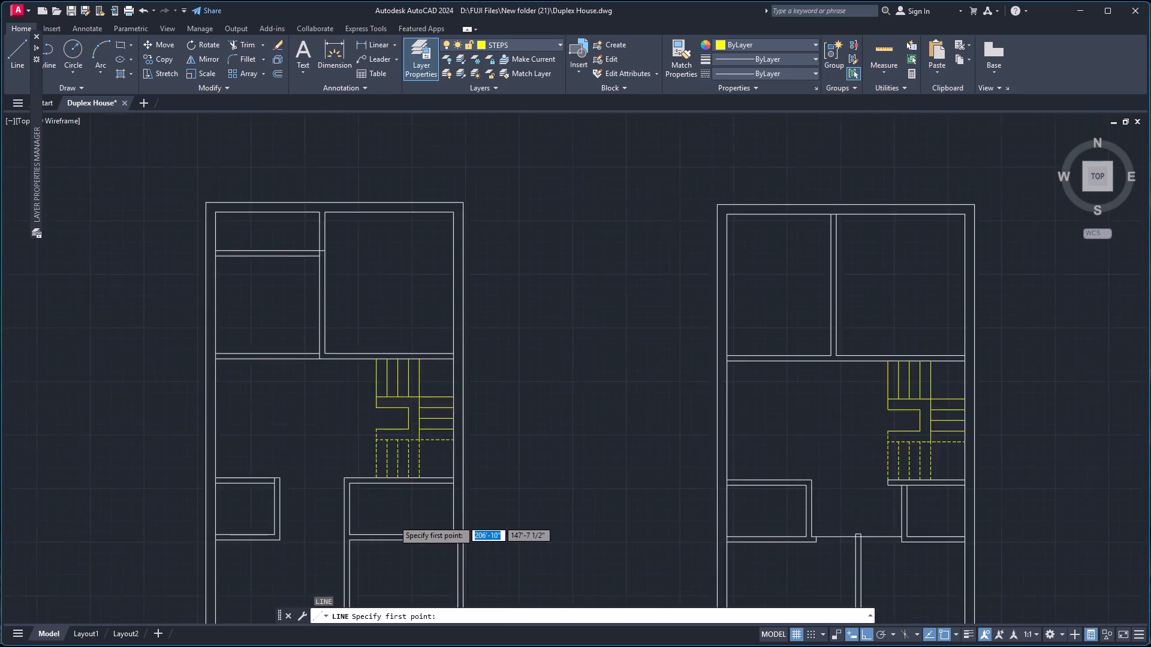
scroll(387, 542, "up", 5)
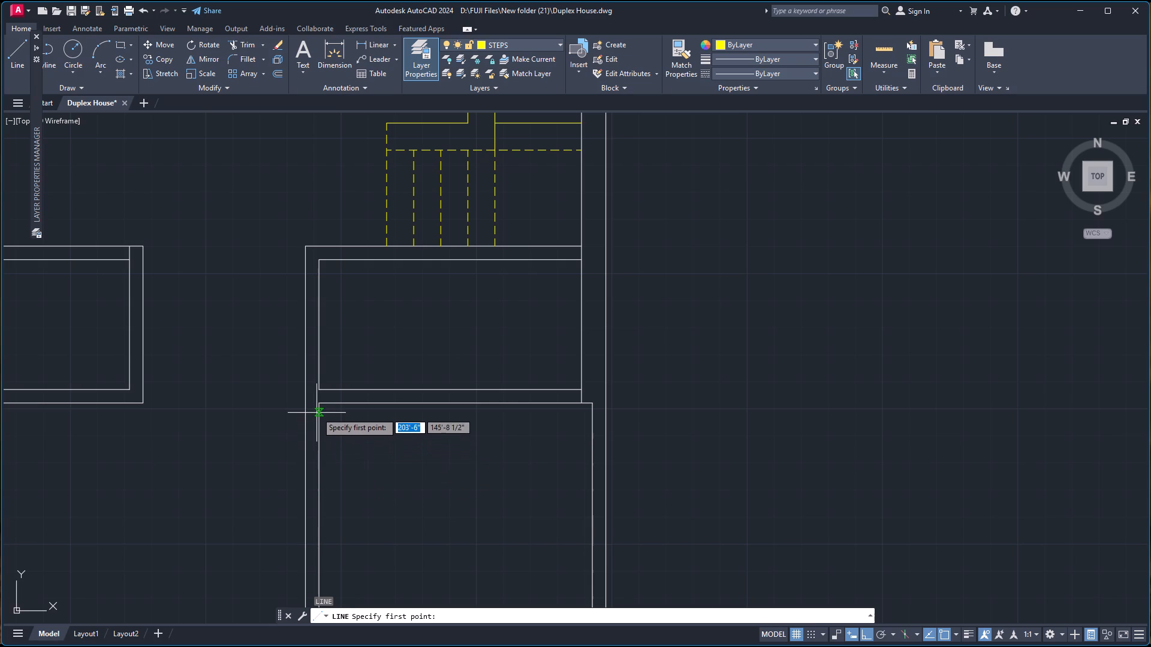
type("TK")
key("Return")
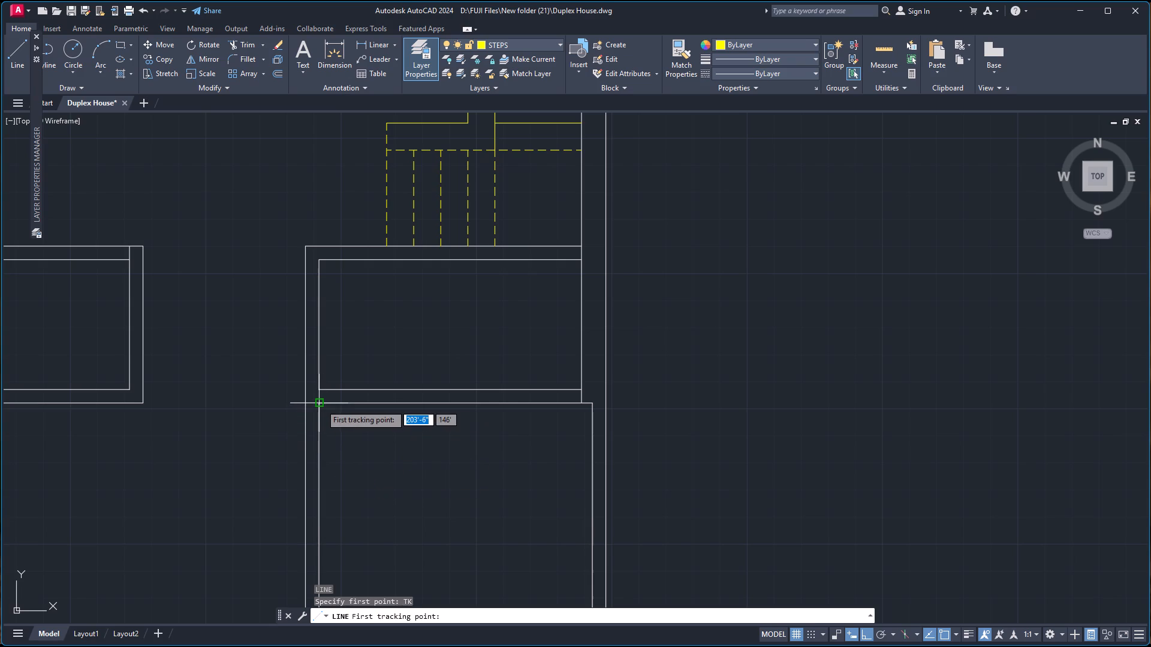
left_click(320, 404)
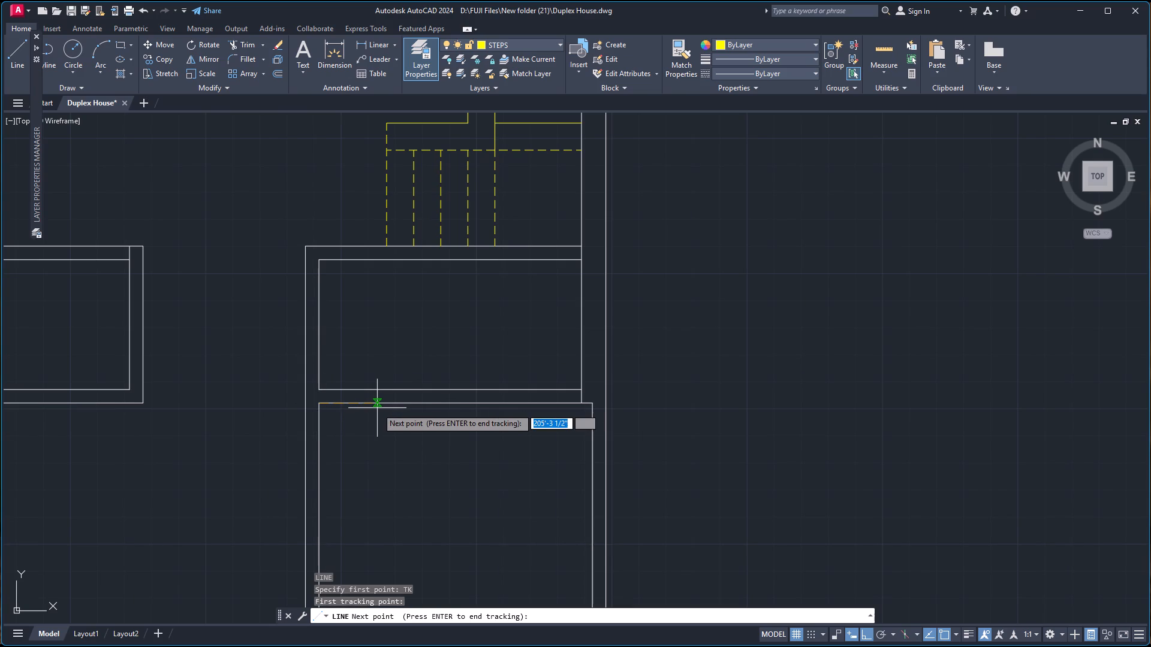
type("20")
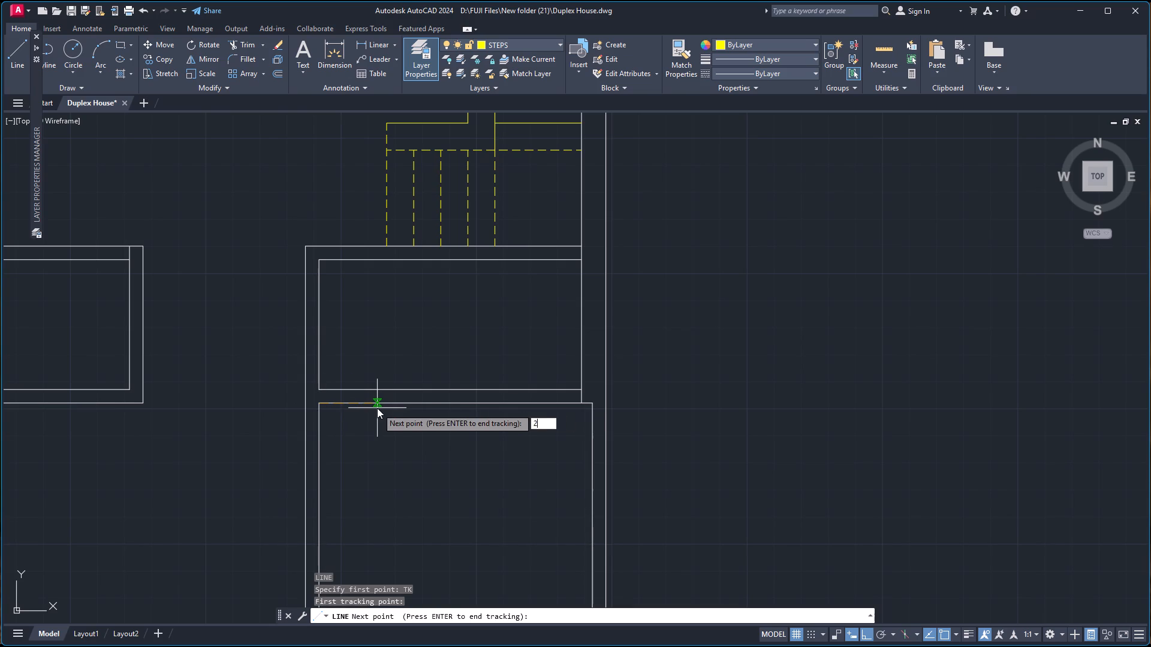
key("Return")
key("Return")
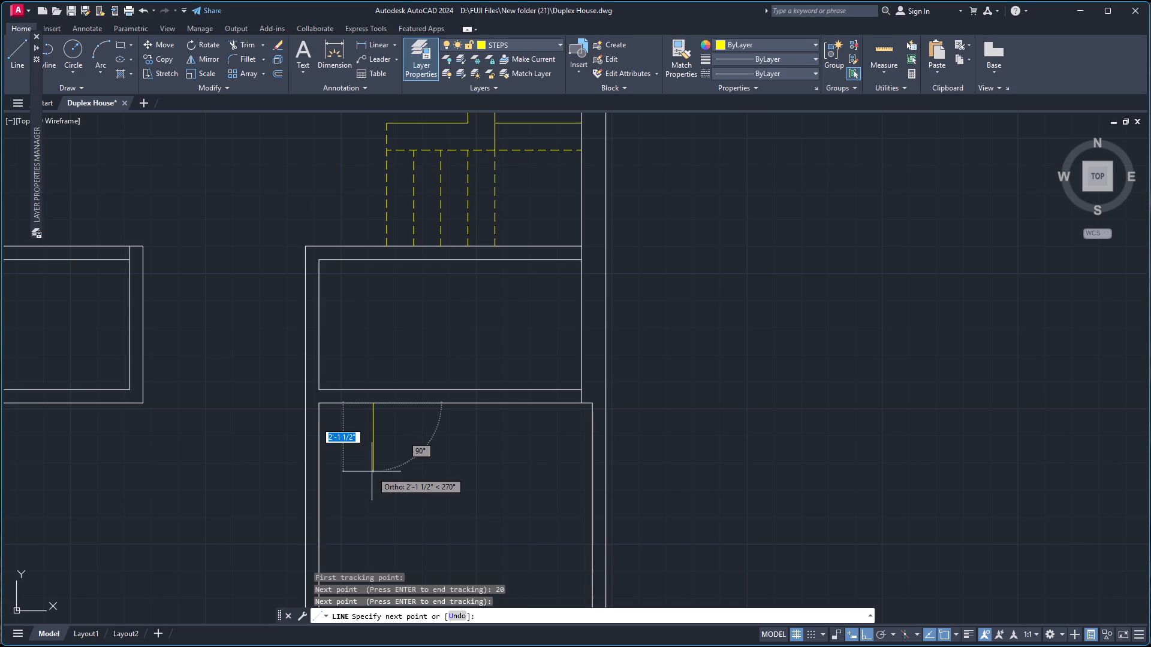
type("3'")
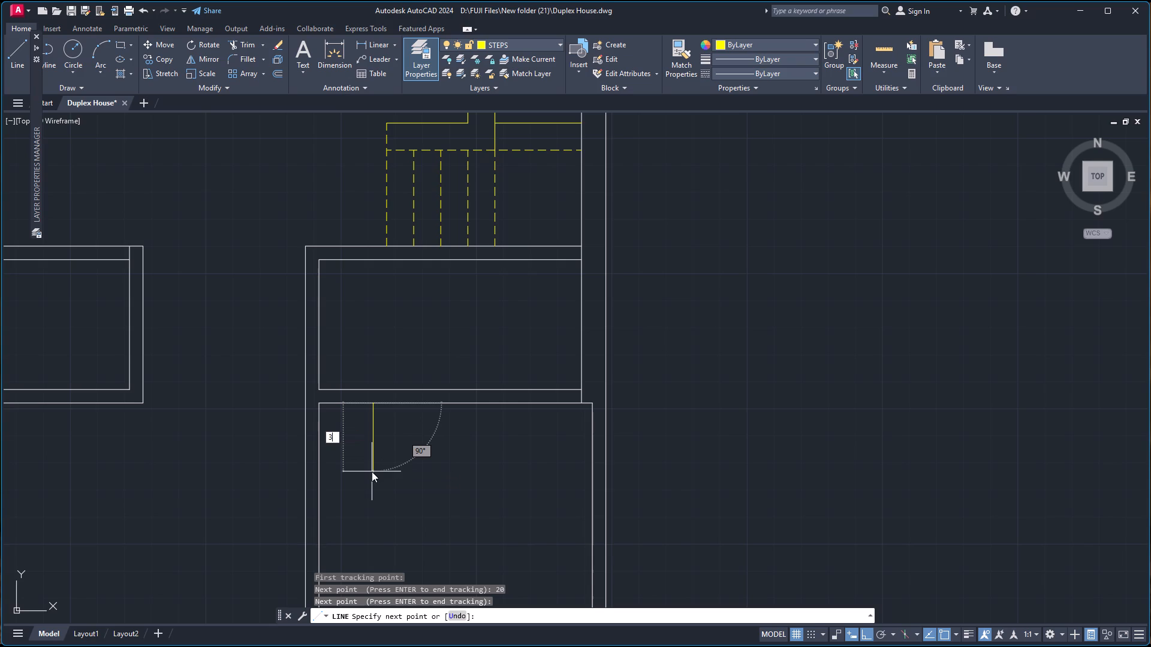
key("4")
key("BackSpace")
type("-4")
key("Return")
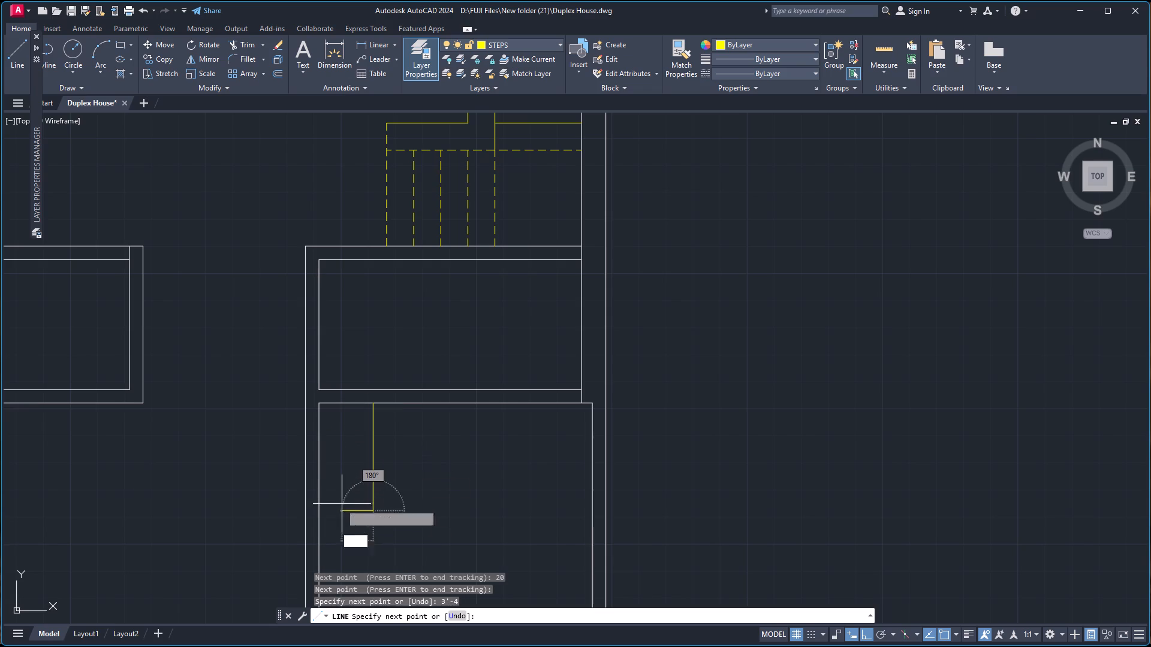
left_click(320, 513)
key("space")
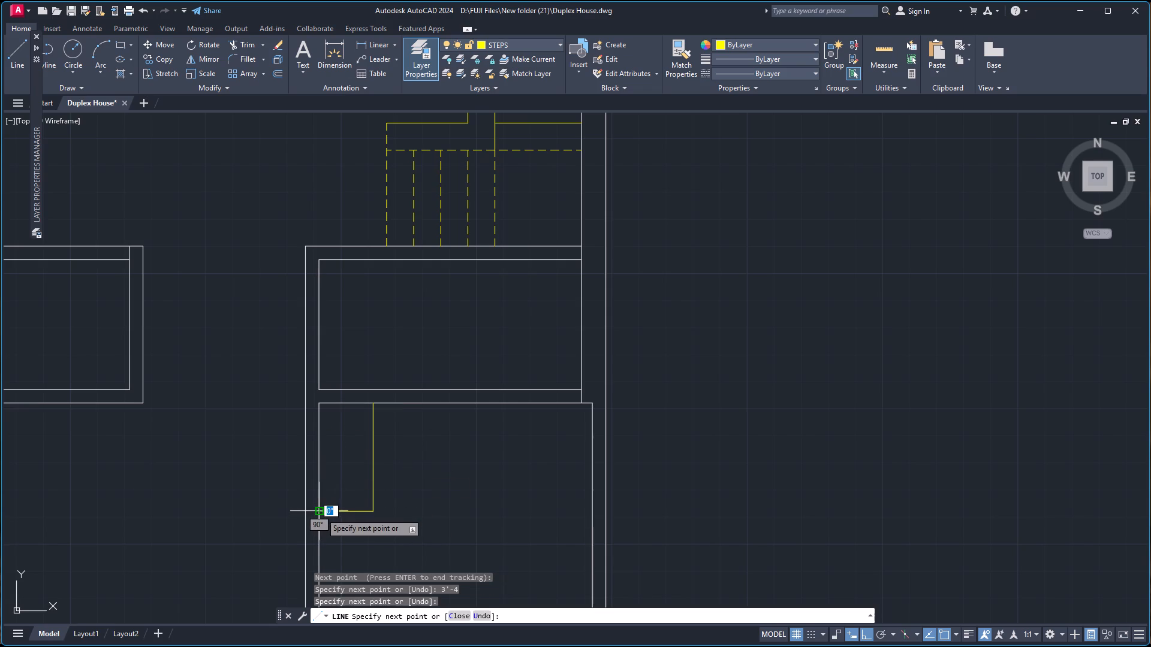
Draw the dividing tread line from the midpoint of the new steps' southern edge north to the room's north wall.
key("l")
key("Return")
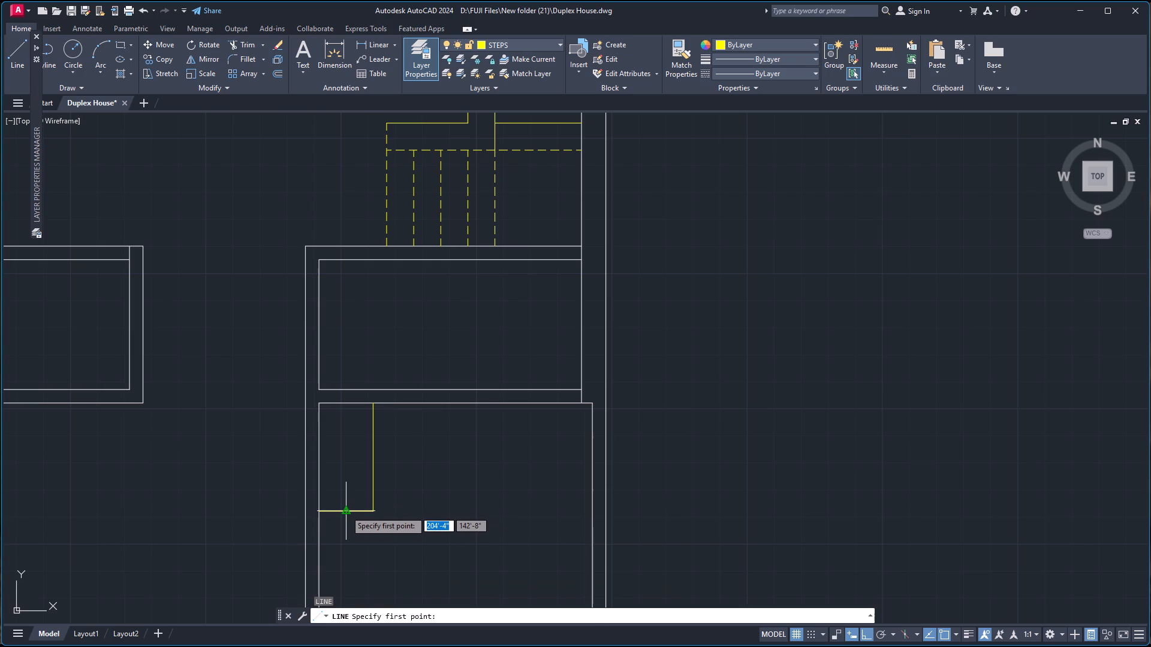
left_click(345, 511)
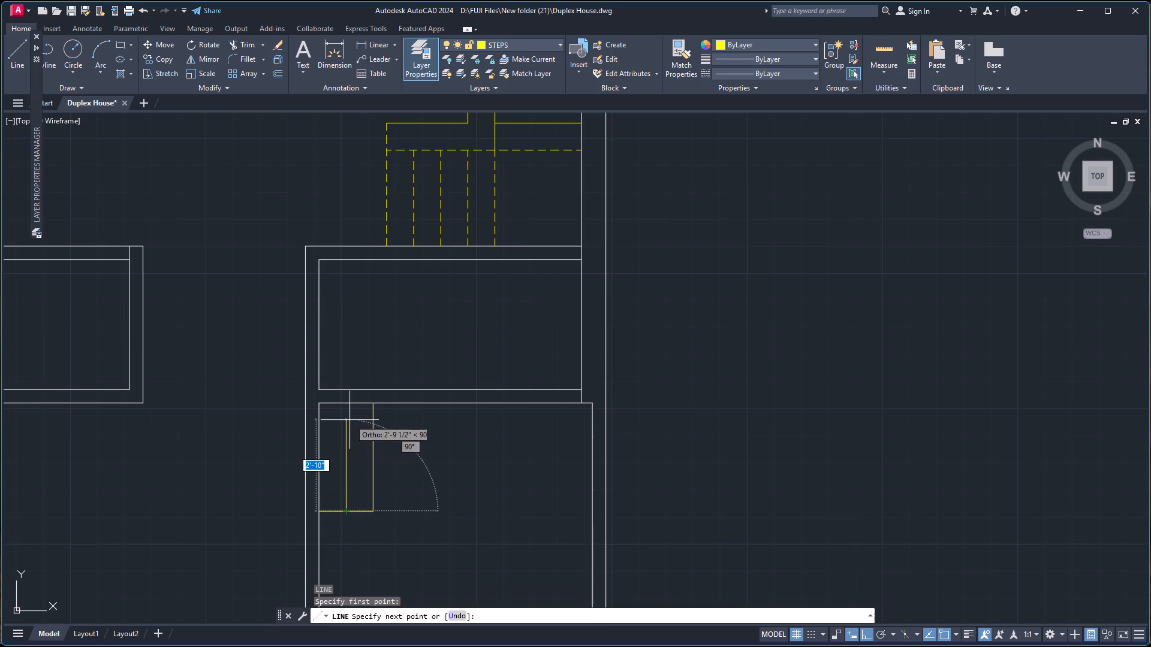
left_click(346, 403)
key("space")
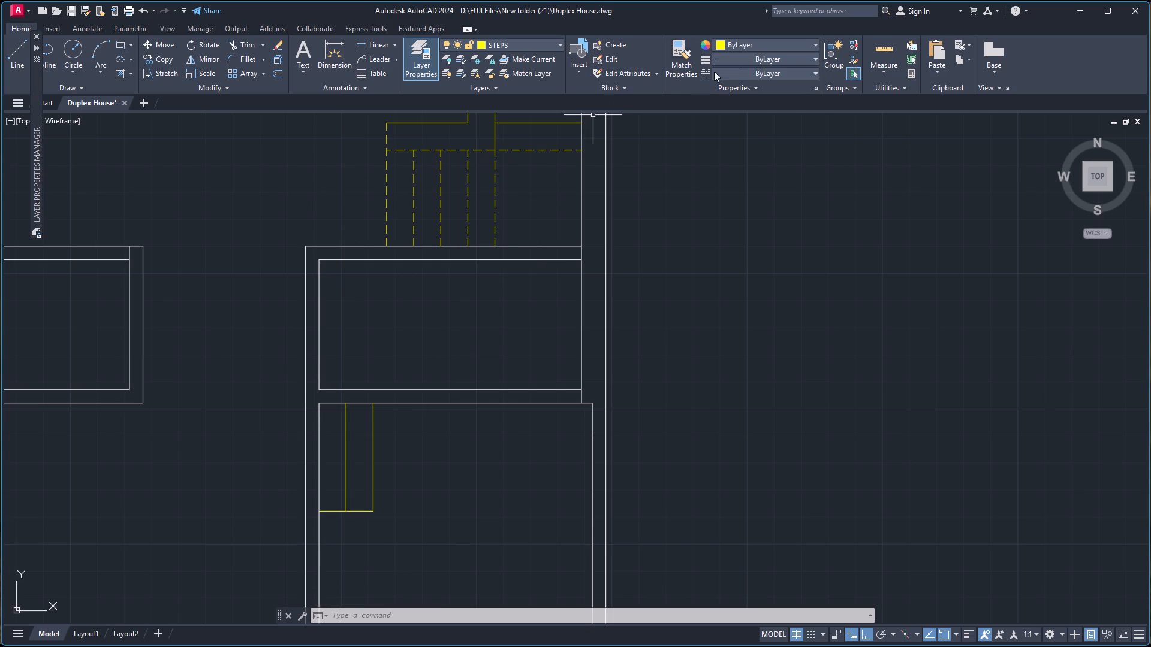
Make WALL the current layer and draw a jamb line across the wall west of the new steps, about 2" below the room corner.
left_click(514, 44)
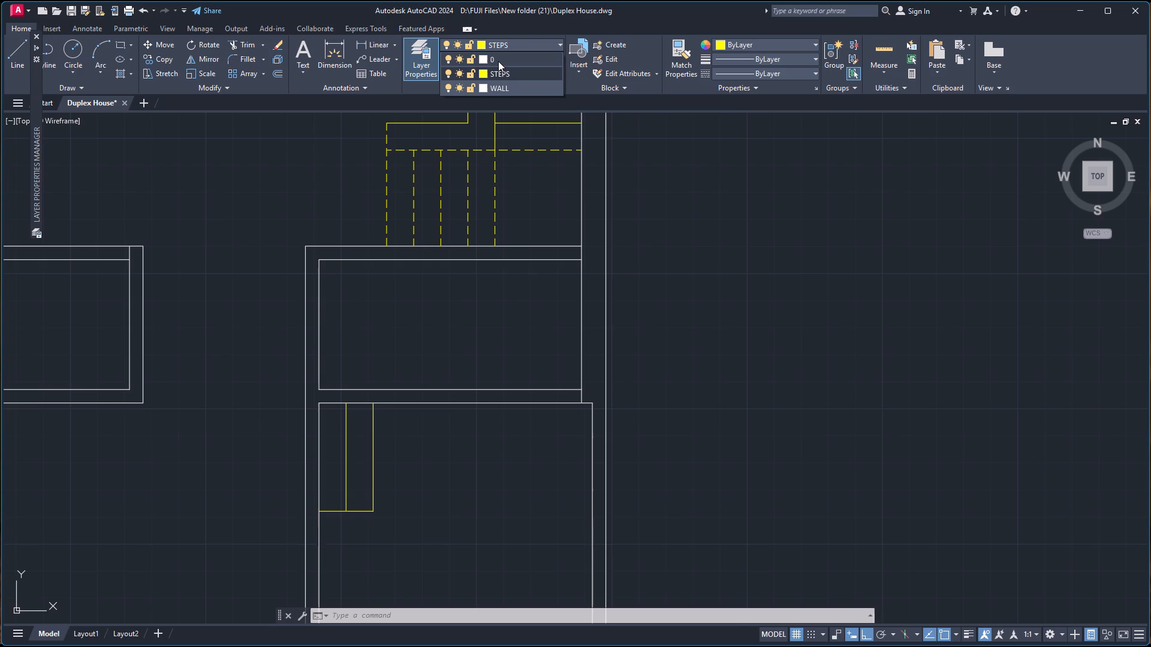
left_click(496, 84)
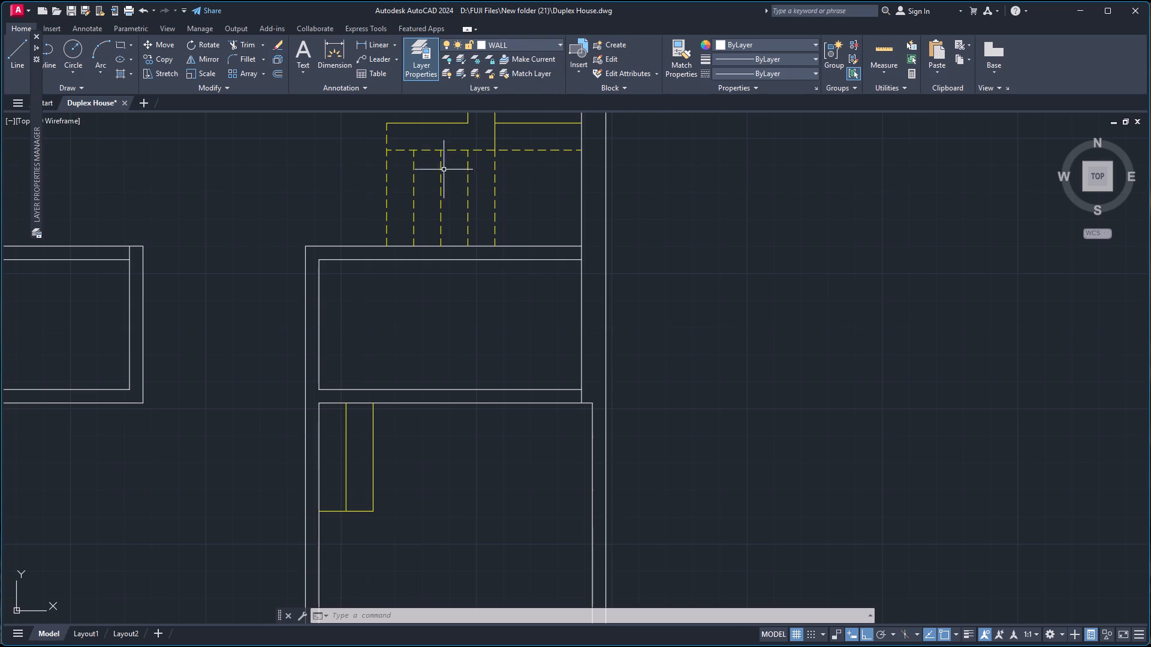
scroll(305, 442, "up", 4)
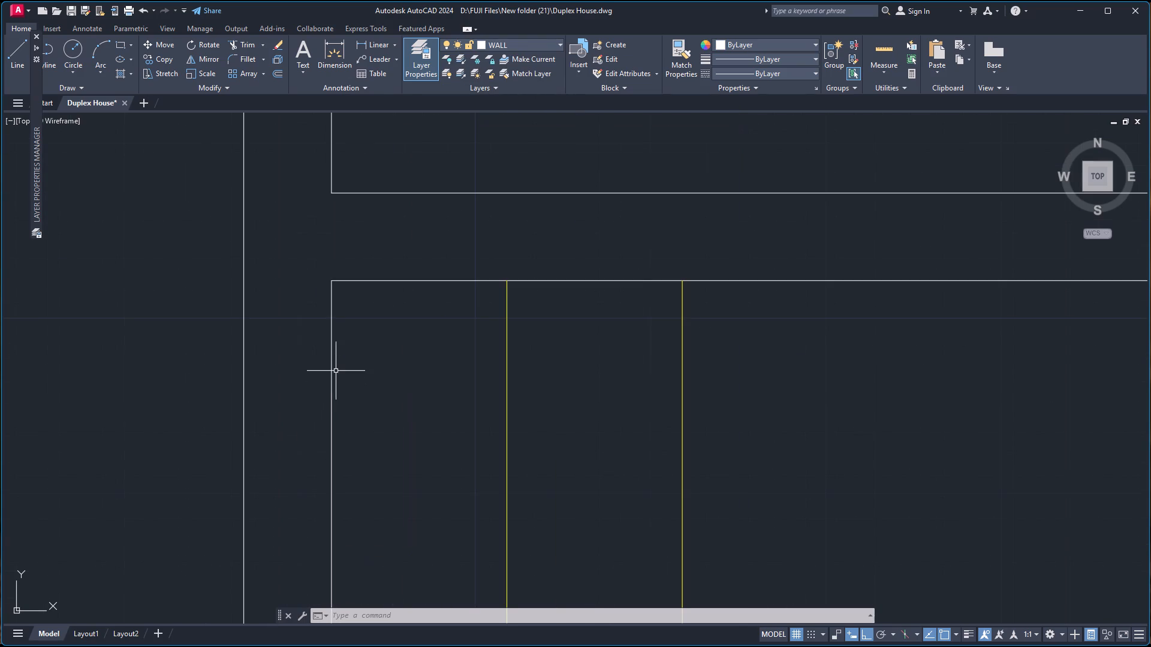
key("l")
key("Return")
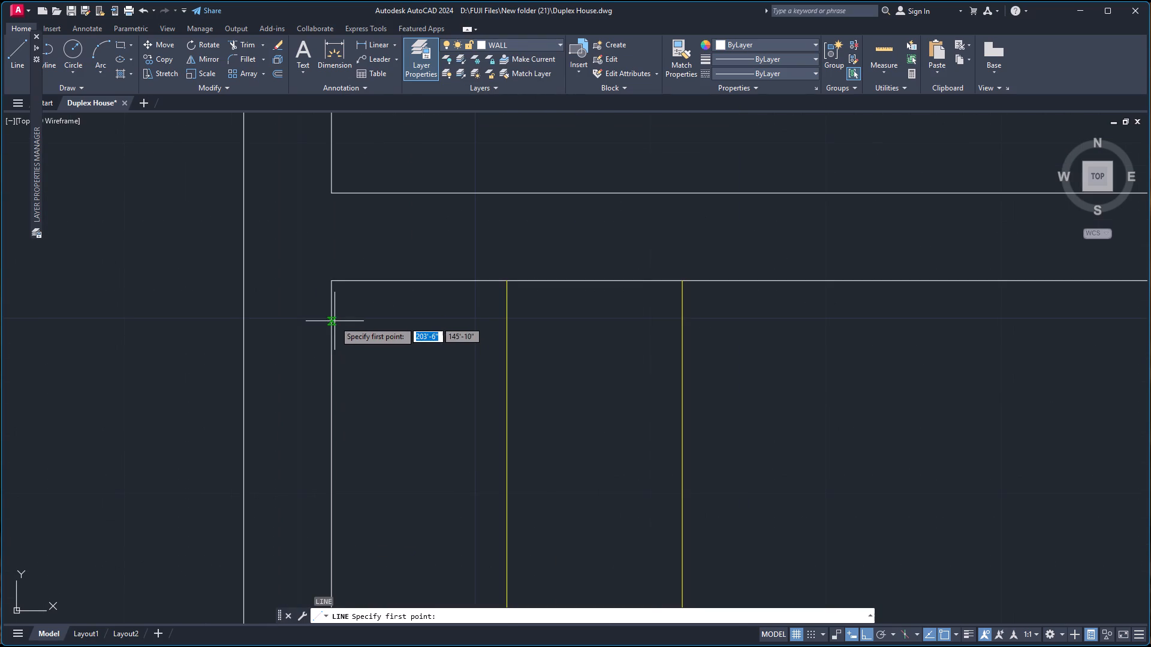
left_click(331, 315)
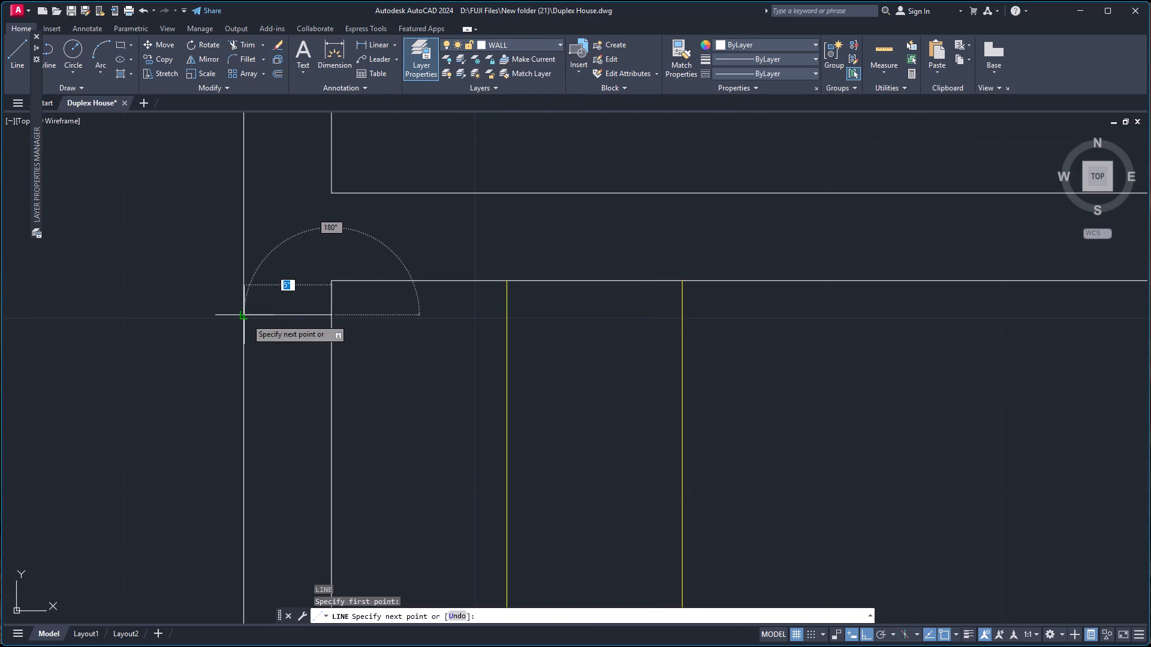
left_click(244, 319)
key("Return")
Draw a second jamb line across the same wall, just north of the new steps' southern edge.
scroll(285, 347, "down", 4)
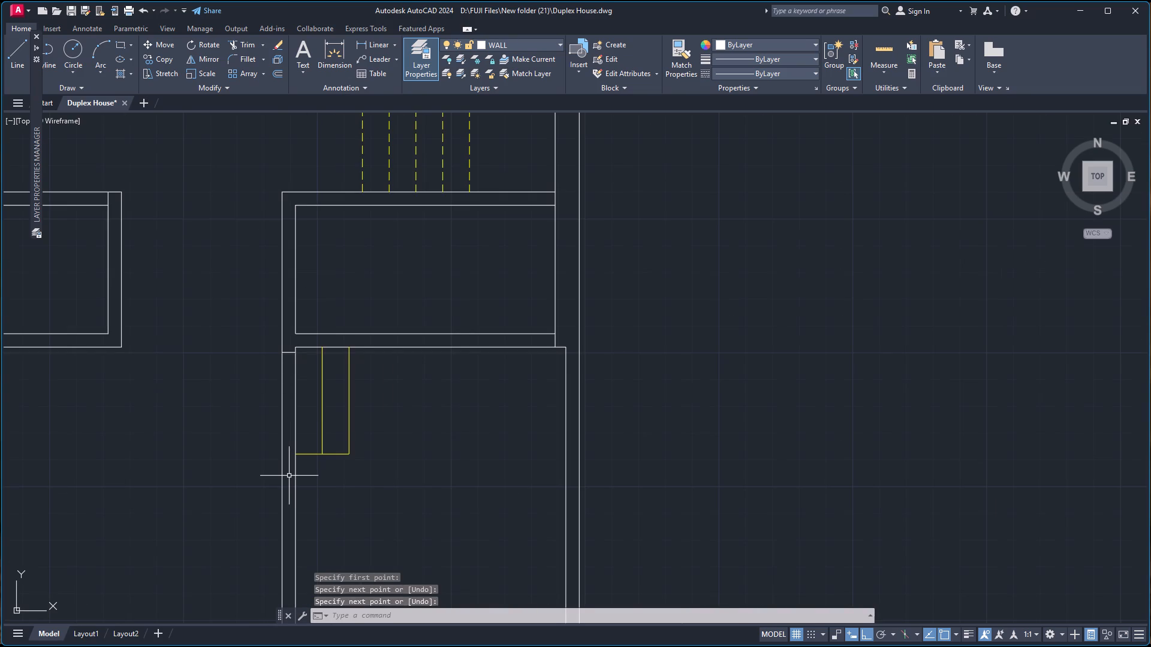
scroll(288, 474, "up", 3)
key("Return")
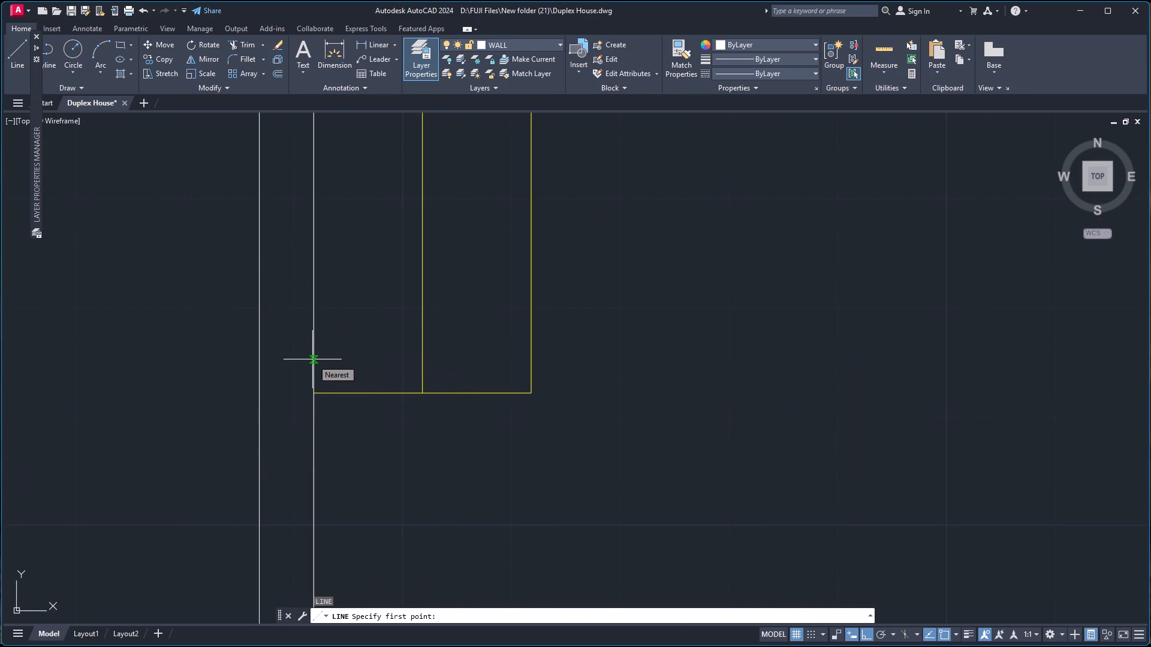
left_click(312, 359)
left_click(256, 361)
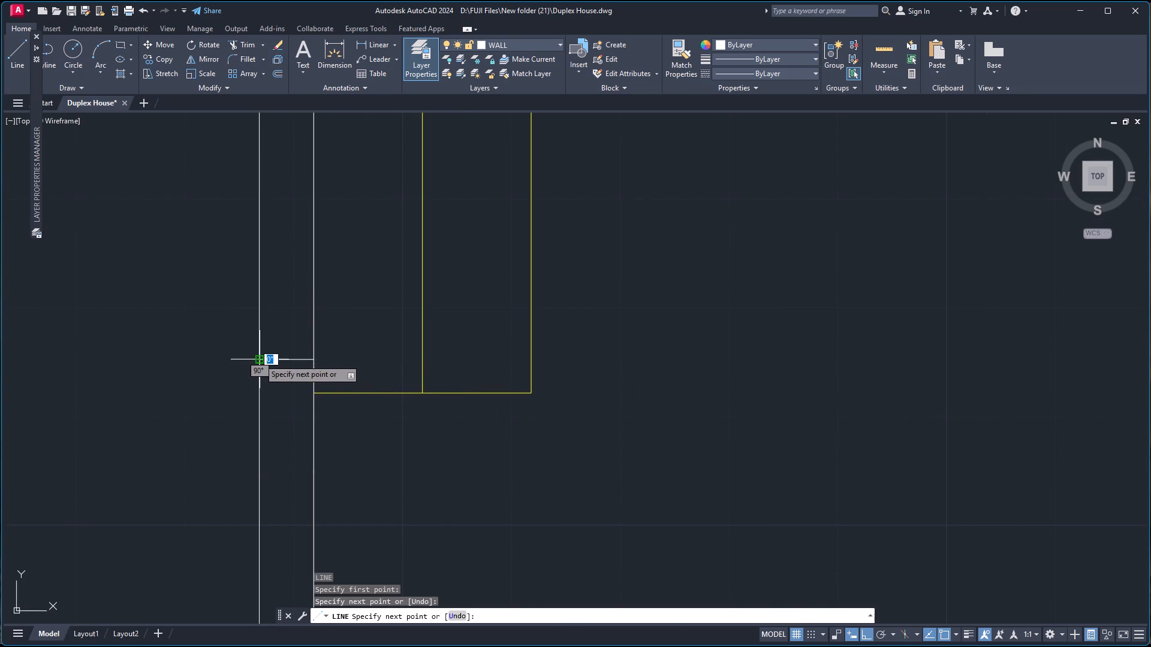
key("Return")
Trim away both wall faces between the two jamb lines to open a doorway beside the new steps.
scroll(325, 332, "down", 4)
scroll(358, 315, "up", 1)
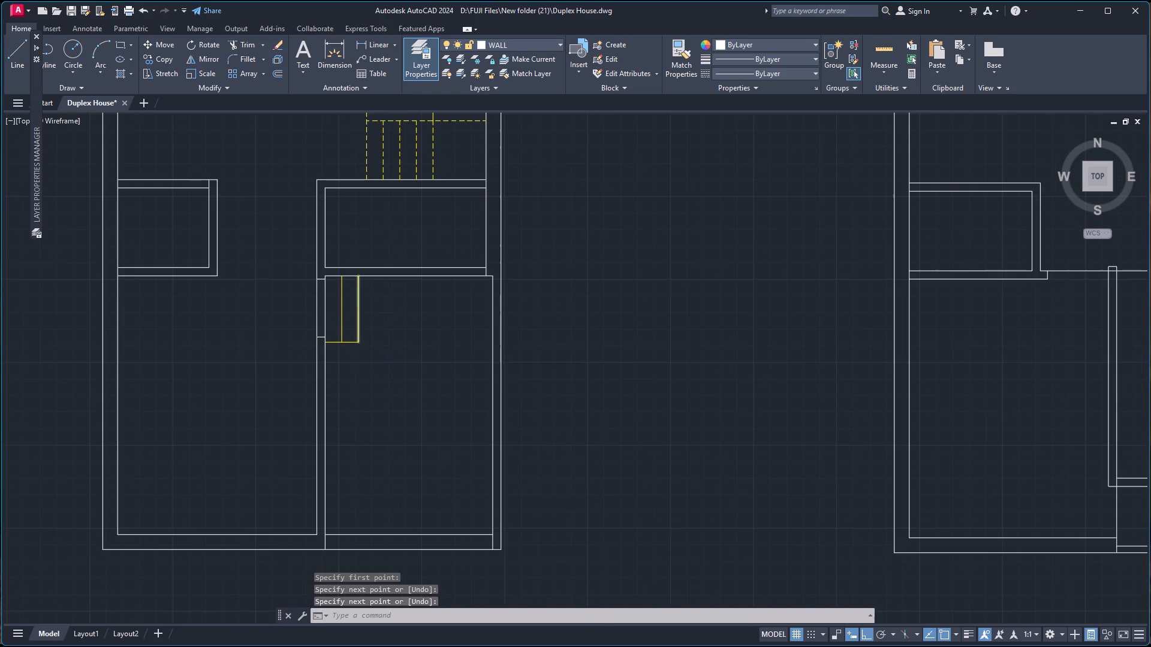
key("t")
key("r")
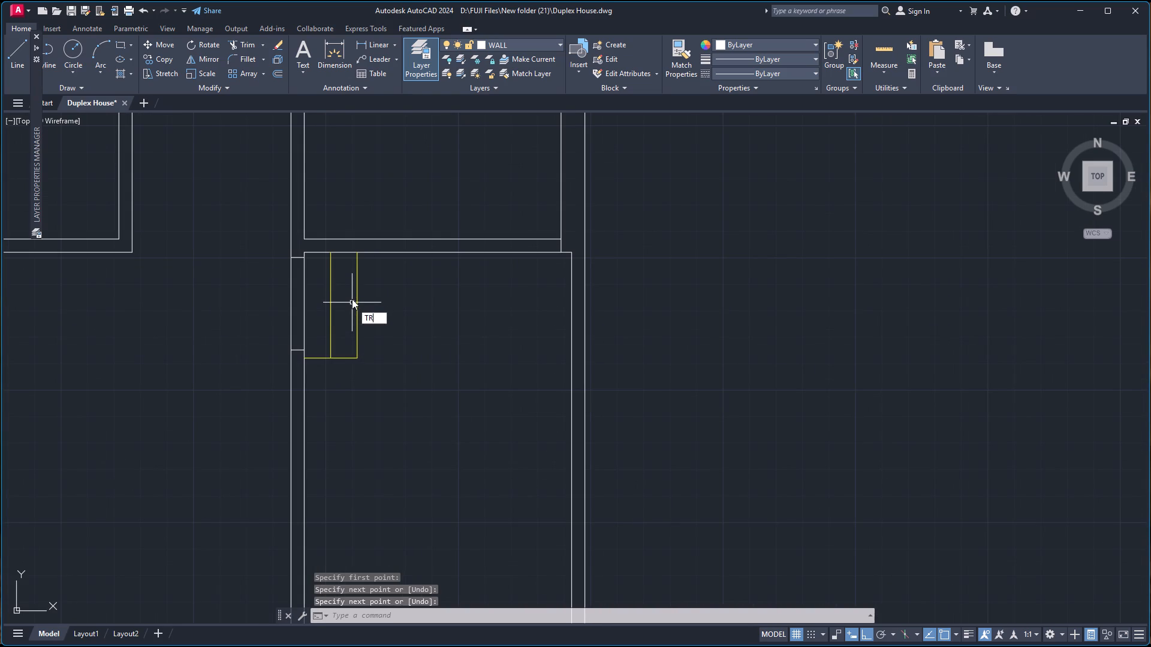
key("Return")
left_click(239, 304)
left_click(314, 306)
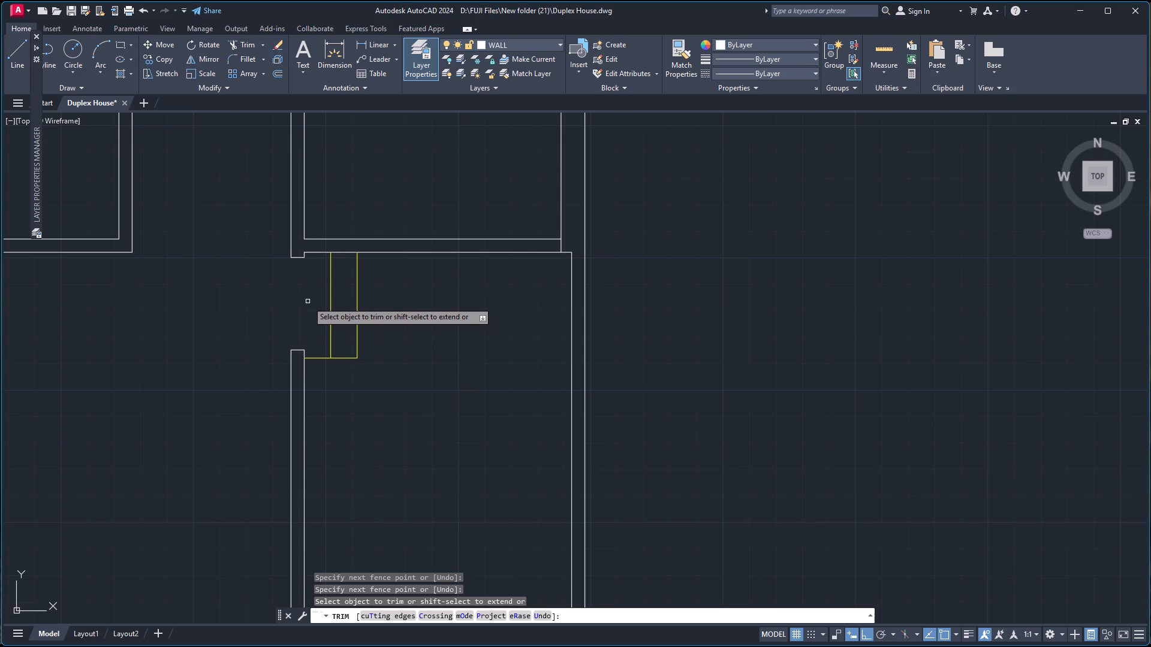
Draw a jamb line across the wall south of the western plan's northwestern rooms, slightly east of that wall's middle.
scroll(305, 304, "down", 3)
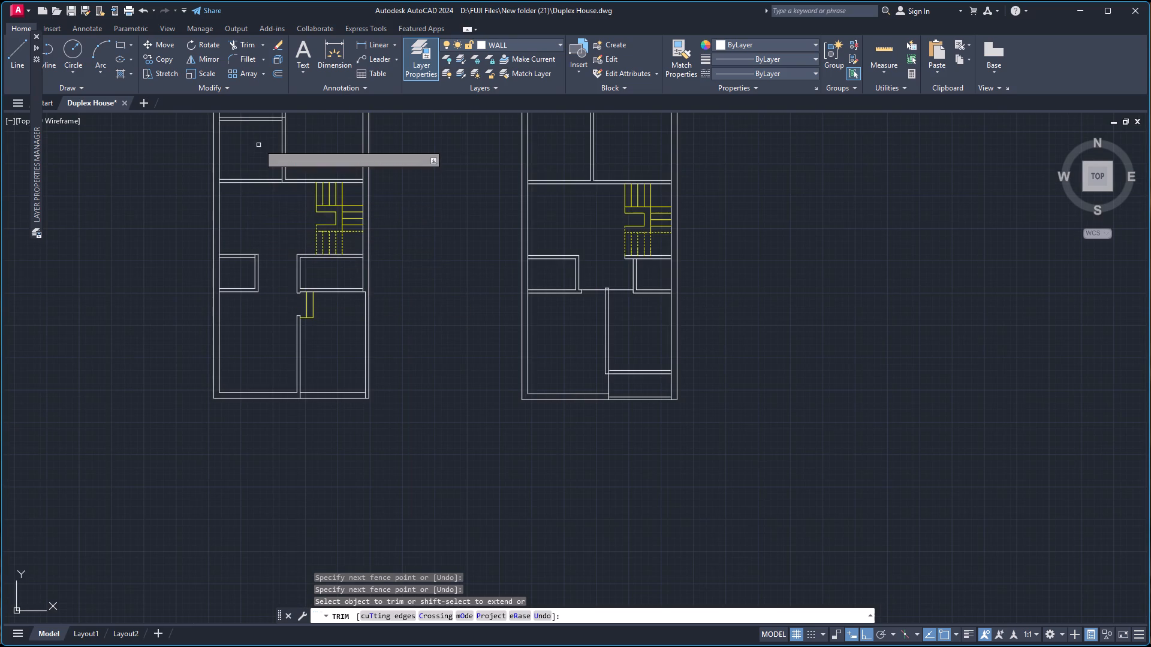
scroll(257, 143, "up", 3)
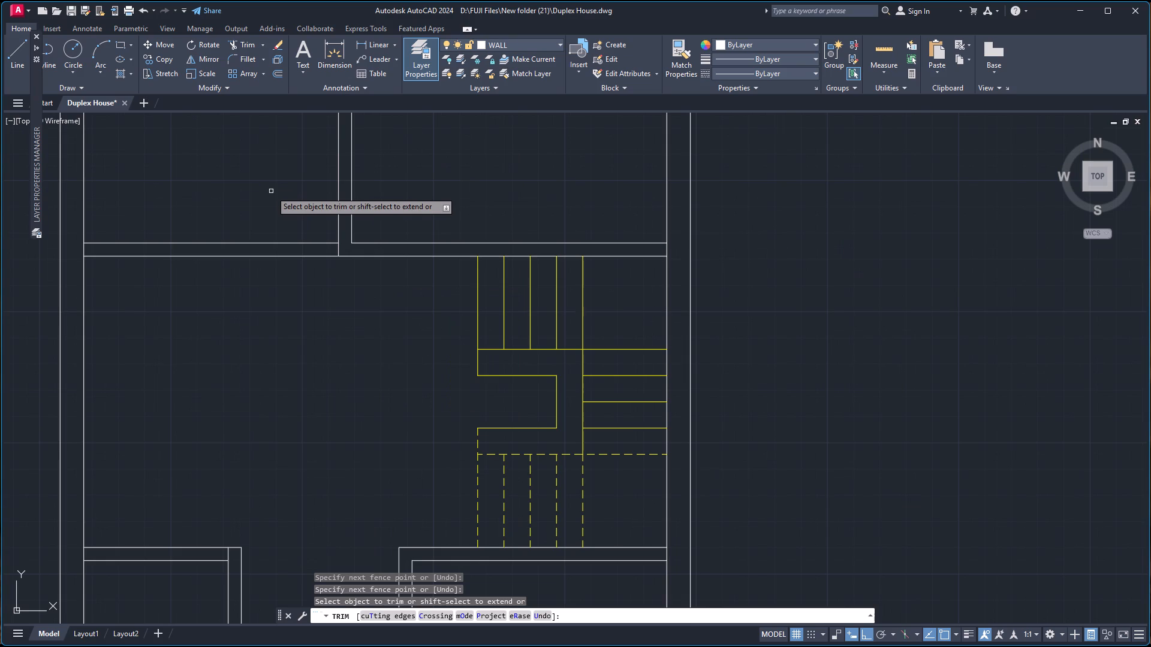
key("Escape")
key("l")
key("Return")
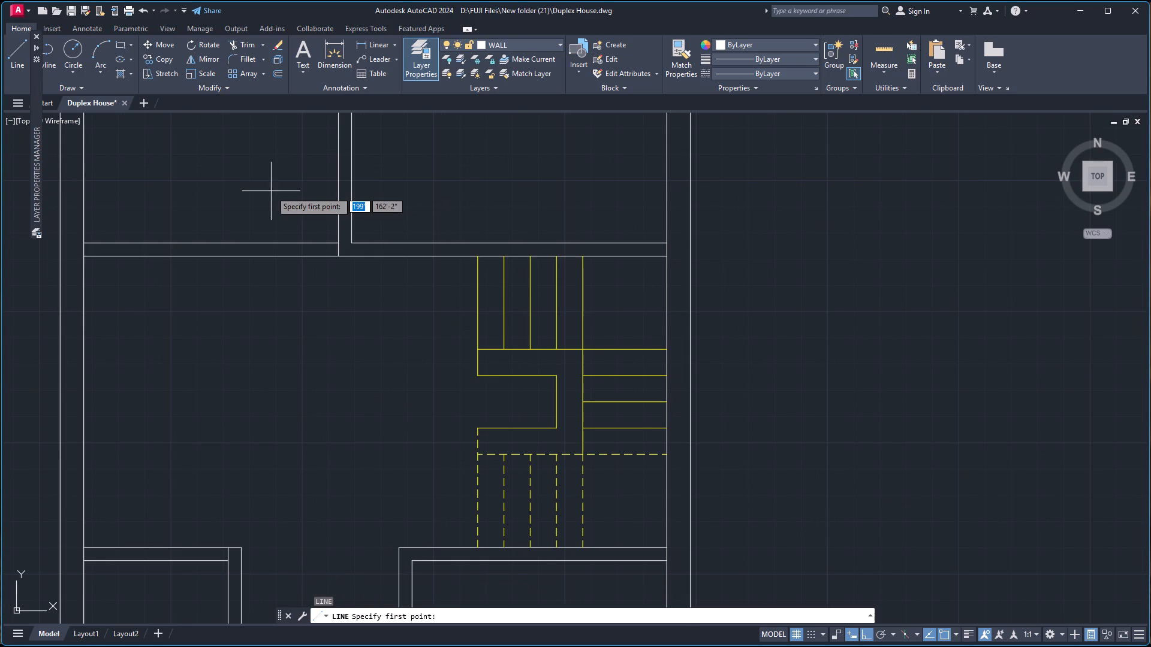
left_click(235, 243)
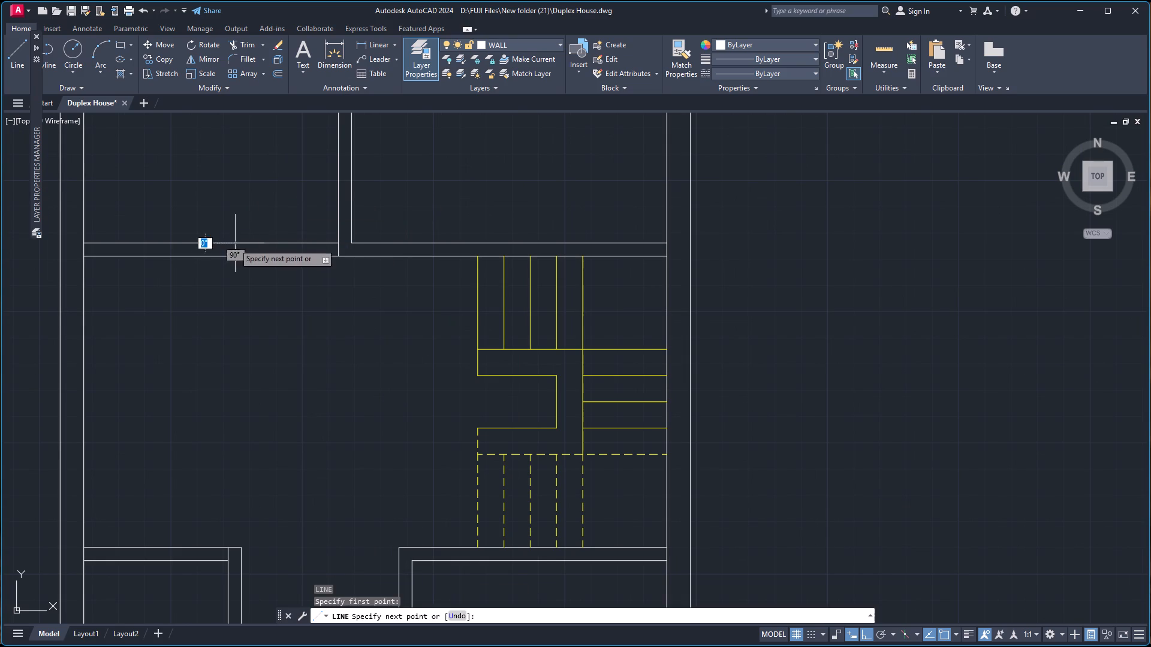
left_click(232, 258)
key("space")
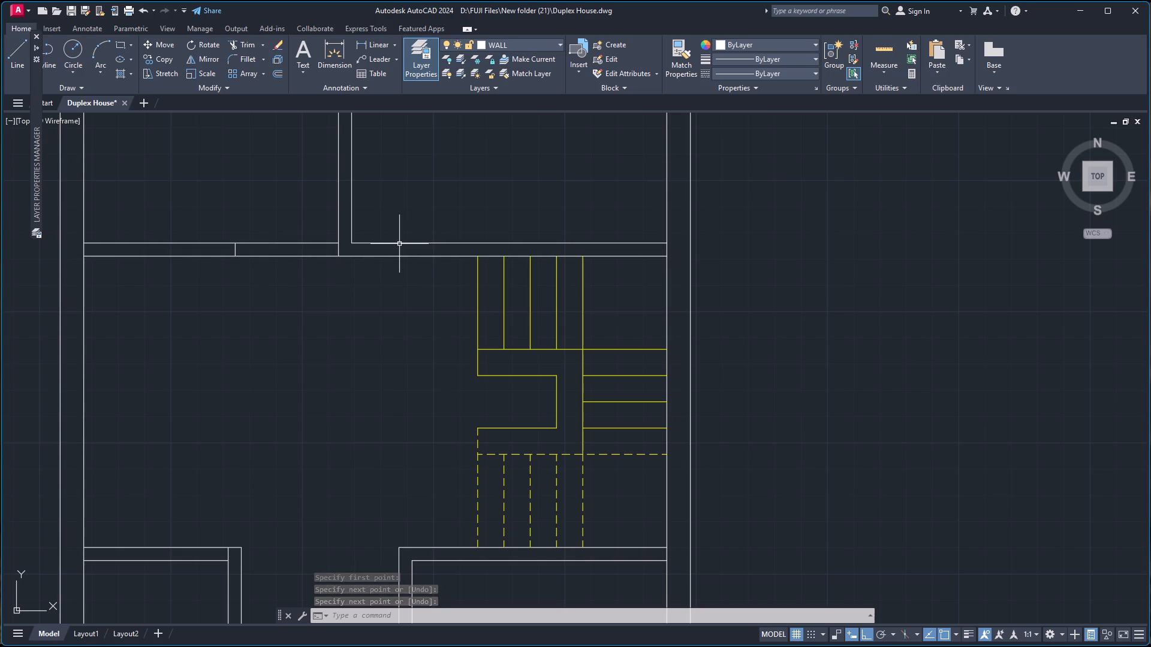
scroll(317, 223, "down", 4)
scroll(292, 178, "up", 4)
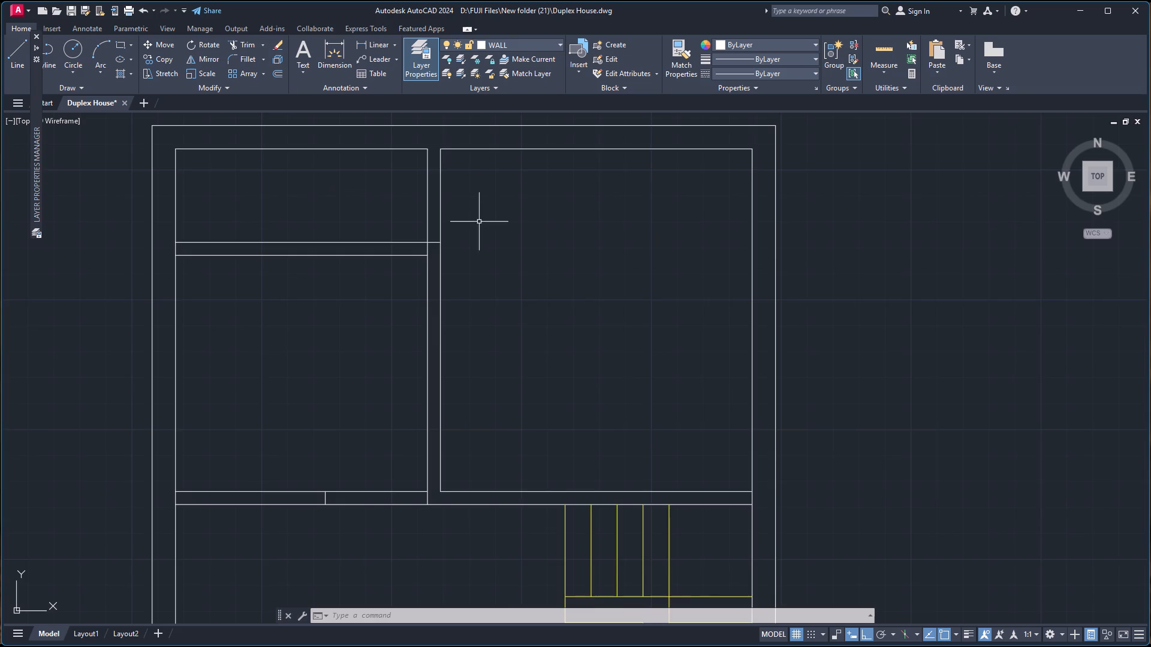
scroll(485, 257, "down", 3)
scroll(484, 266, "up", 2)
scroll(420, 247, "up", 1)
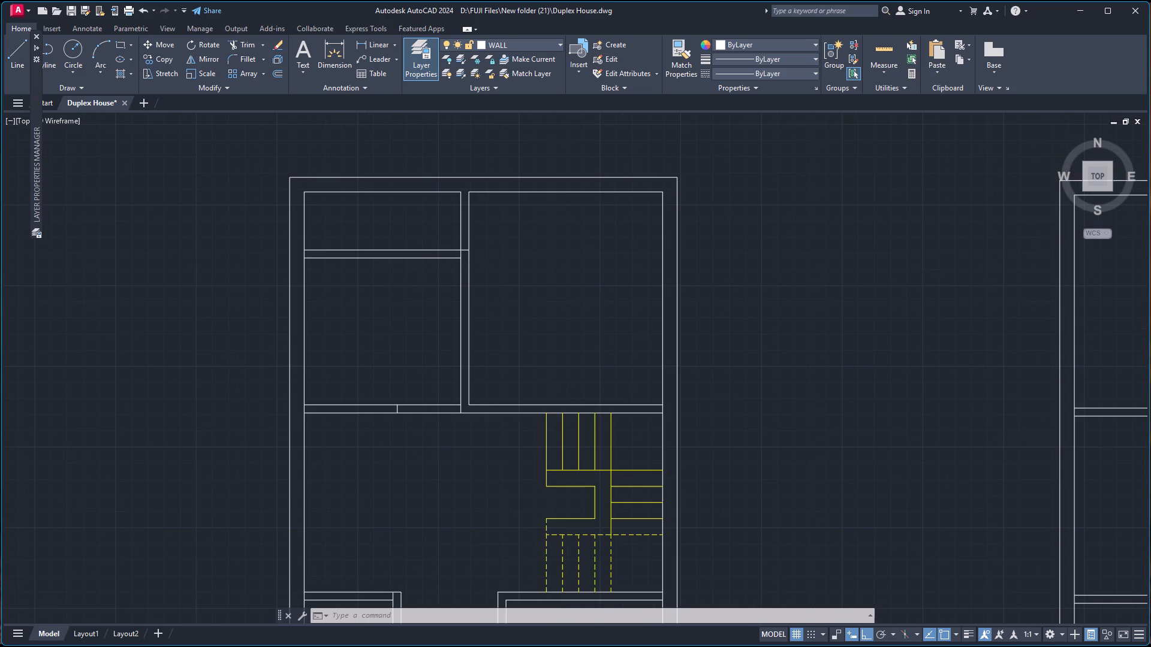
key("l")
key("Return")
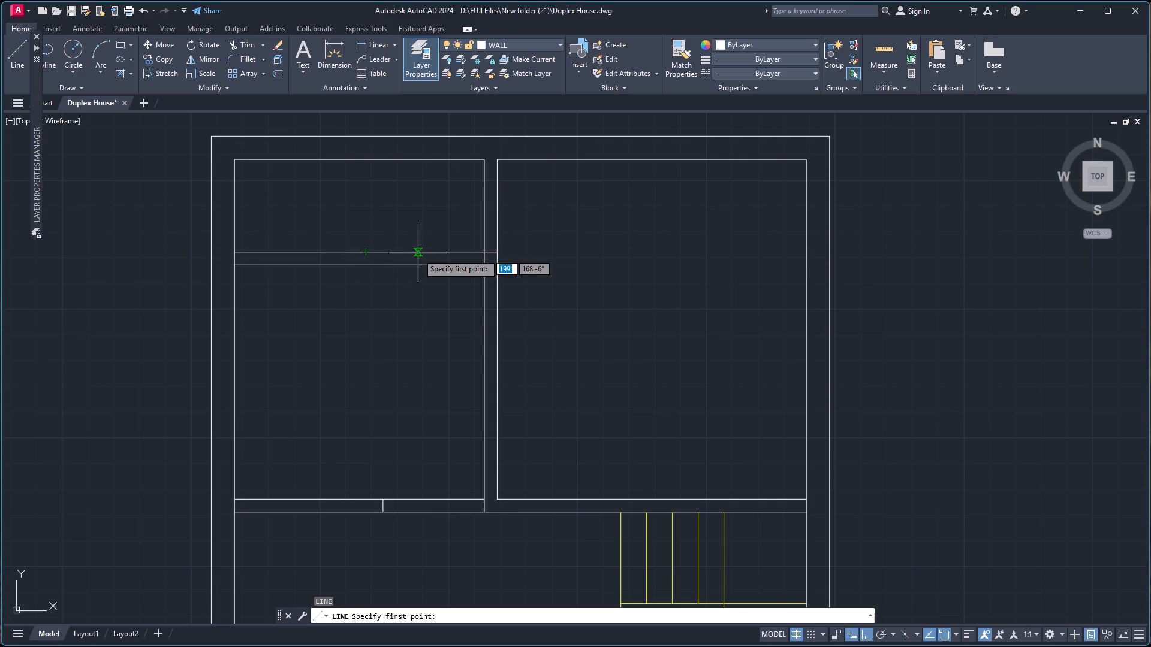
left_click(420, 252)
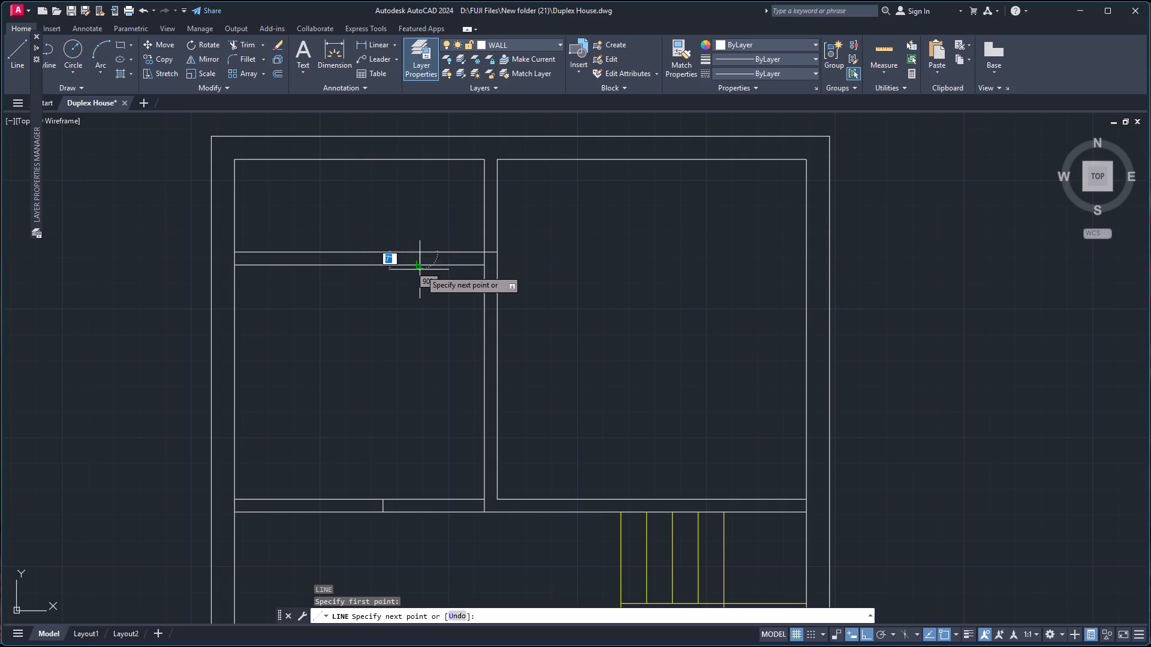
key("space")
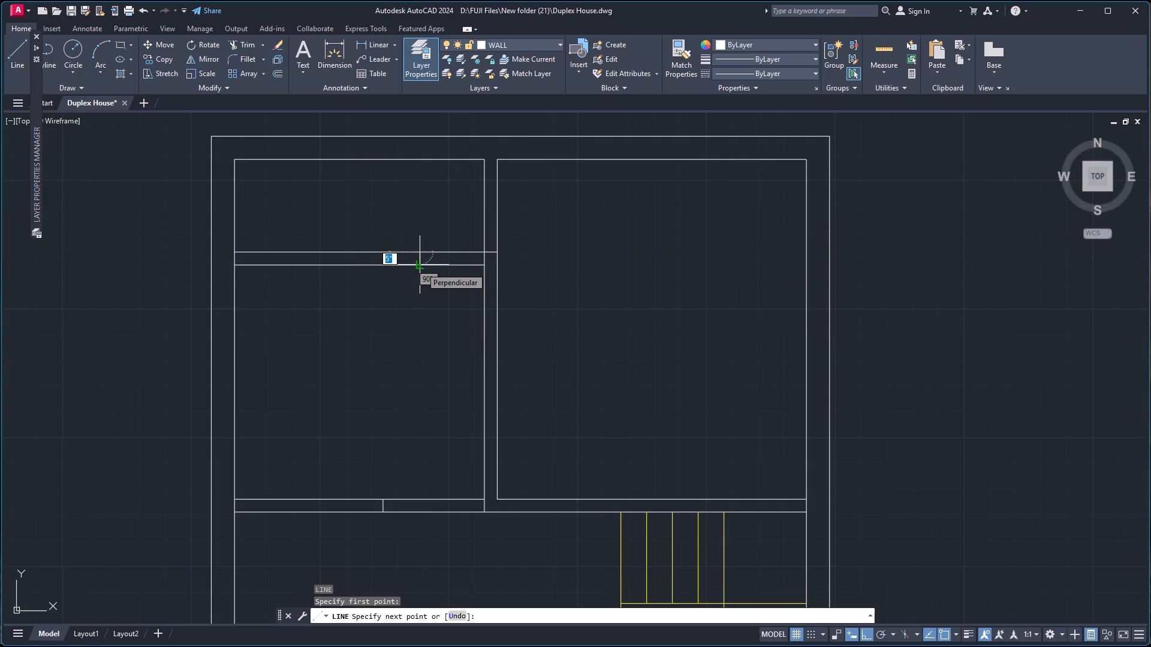
Draw a jamb line across the wall dividing the two northwestern rooms, in its eastern half.
key("space")
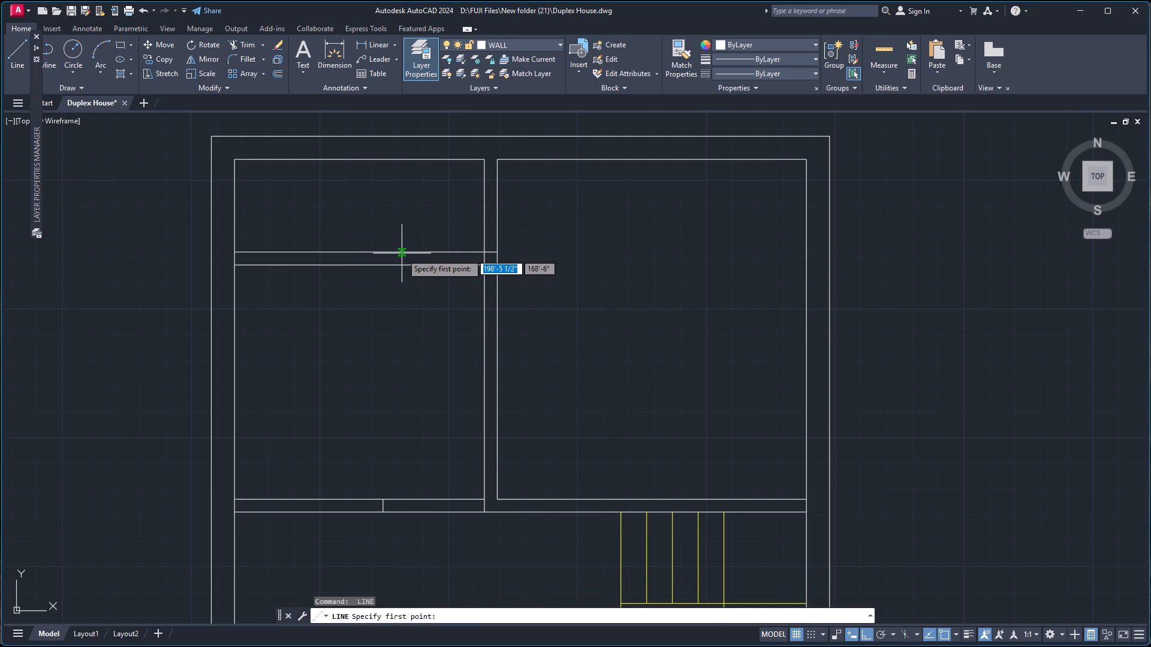
left_click(400, 252)
left_click(403, 264)
key("space")
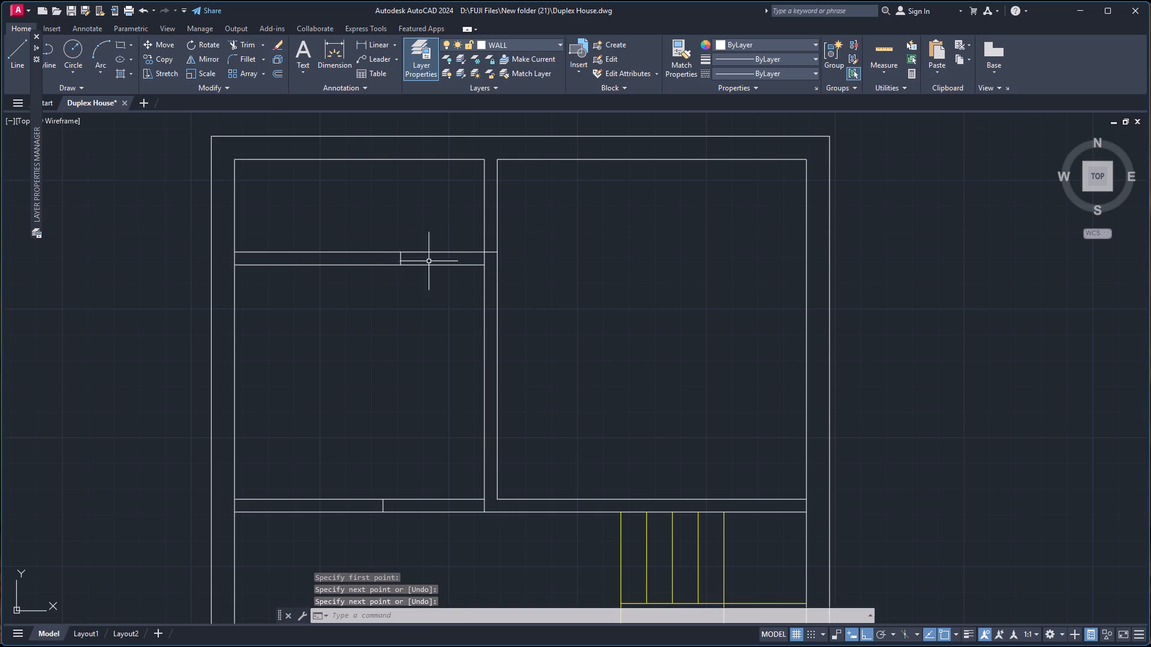
Draw two jamb lines across the northeastern room's southern wall, one just east of the room's southwest corner and one just west of the staircase.
key("space")
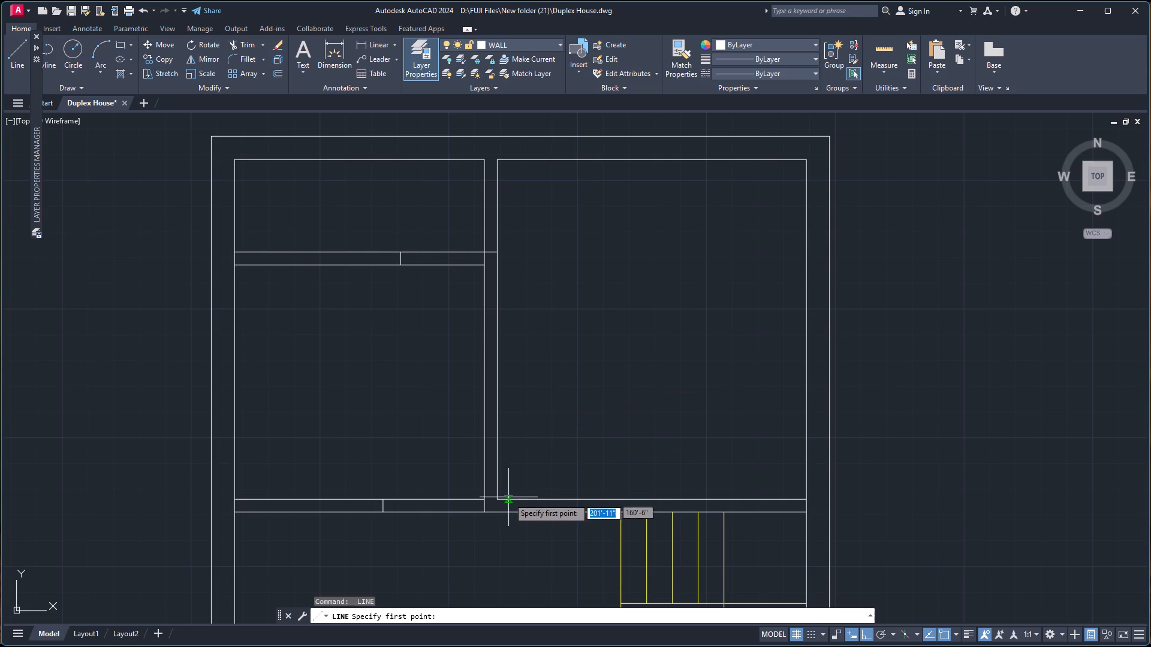
scroll(509, 500, "up", 3)
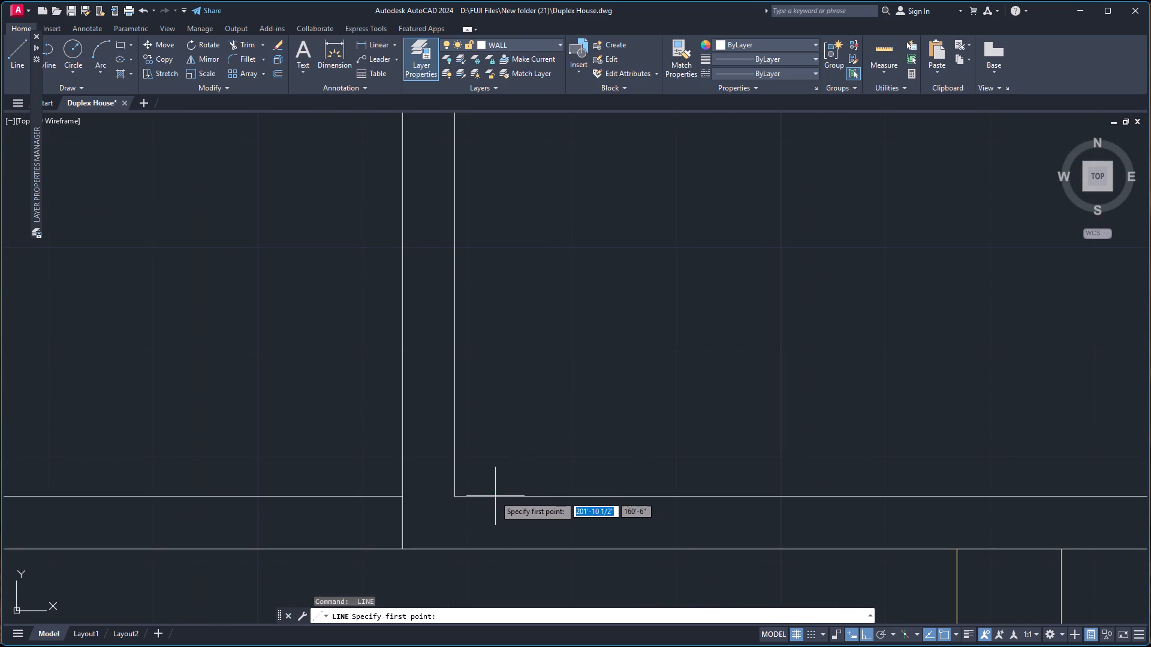
left_click(487, 495)
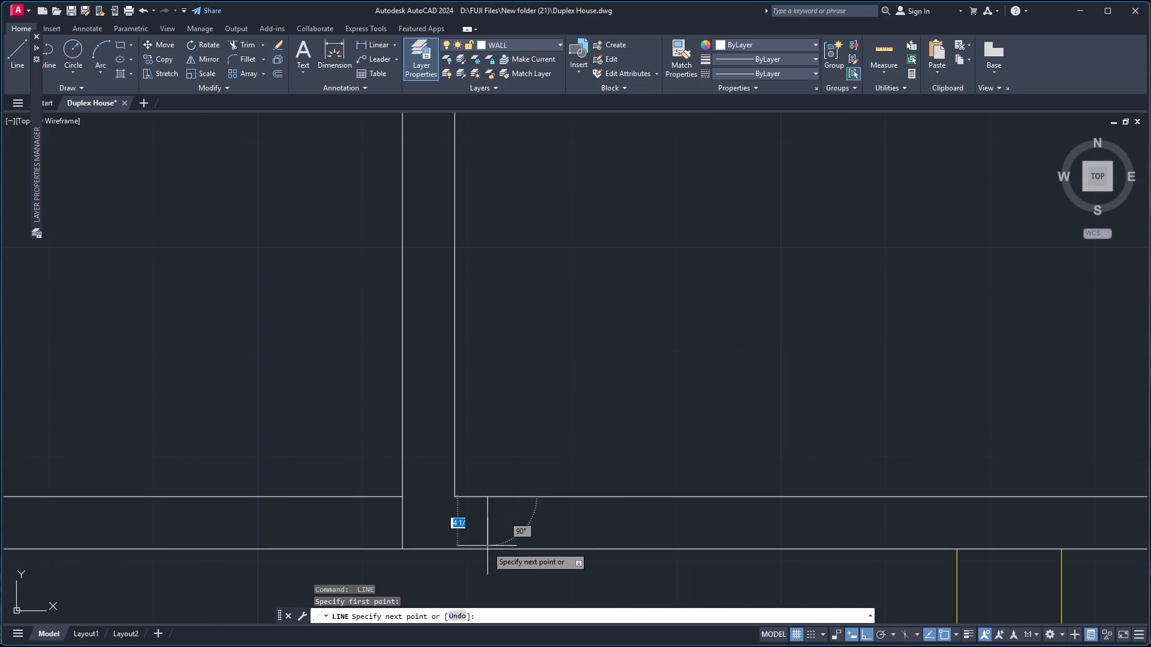
left_click(487, 546)
key("space")
scroll(623, 483, "down", 3)
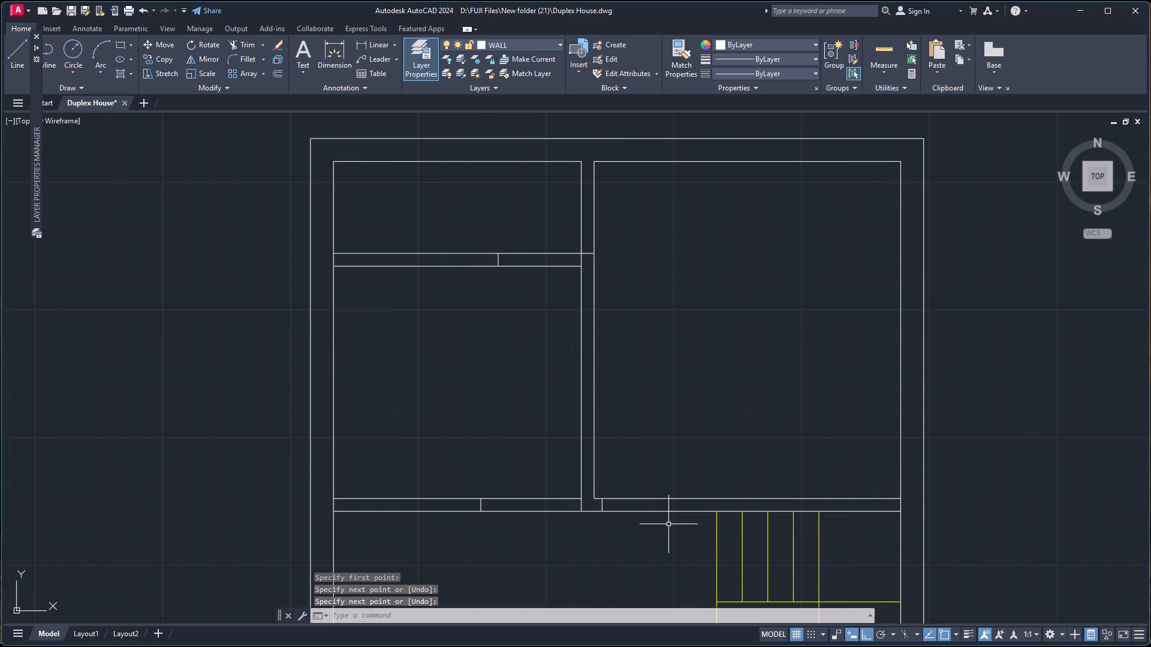
key("space")
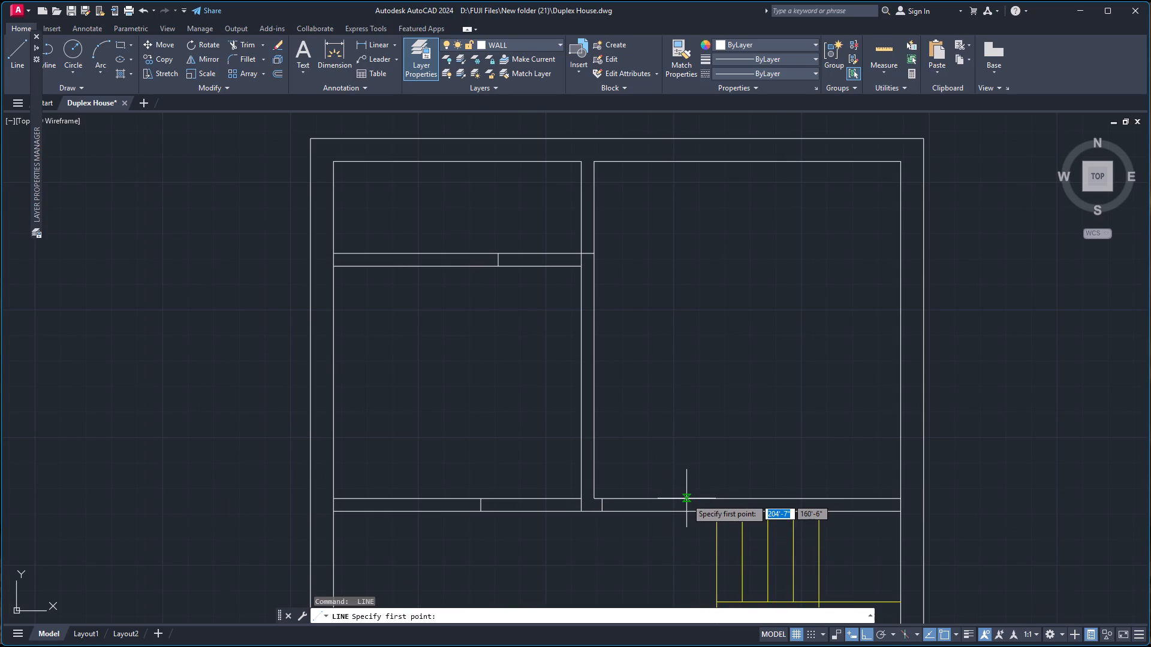
left_click(688, 498)
left_click(691, 515)
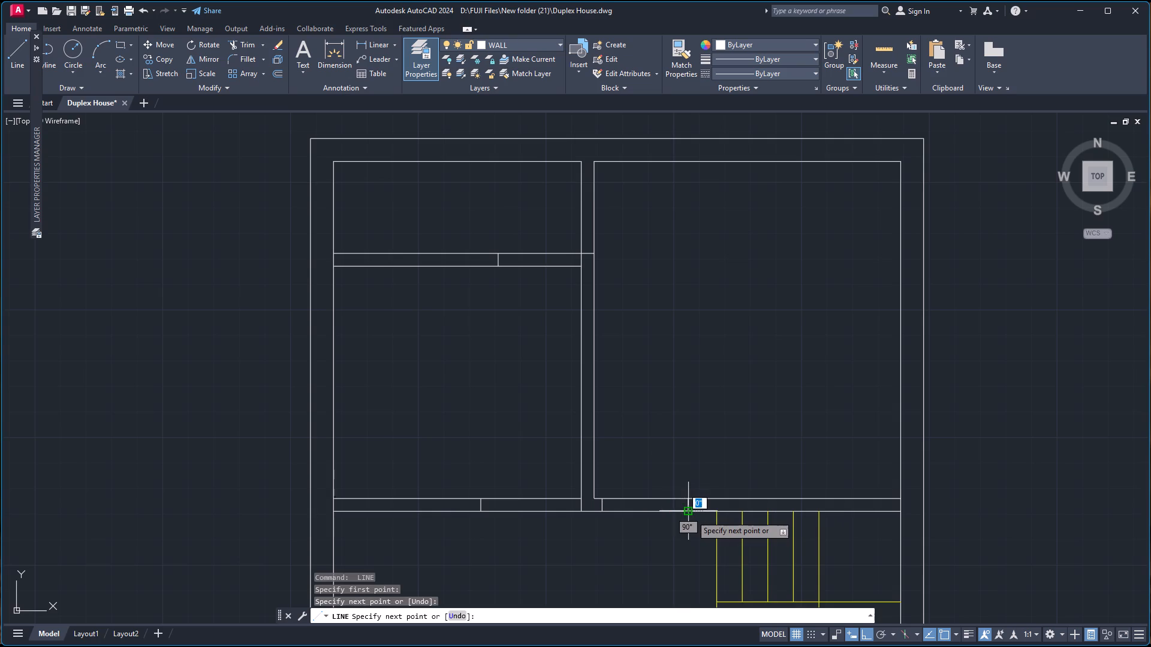
key("space")
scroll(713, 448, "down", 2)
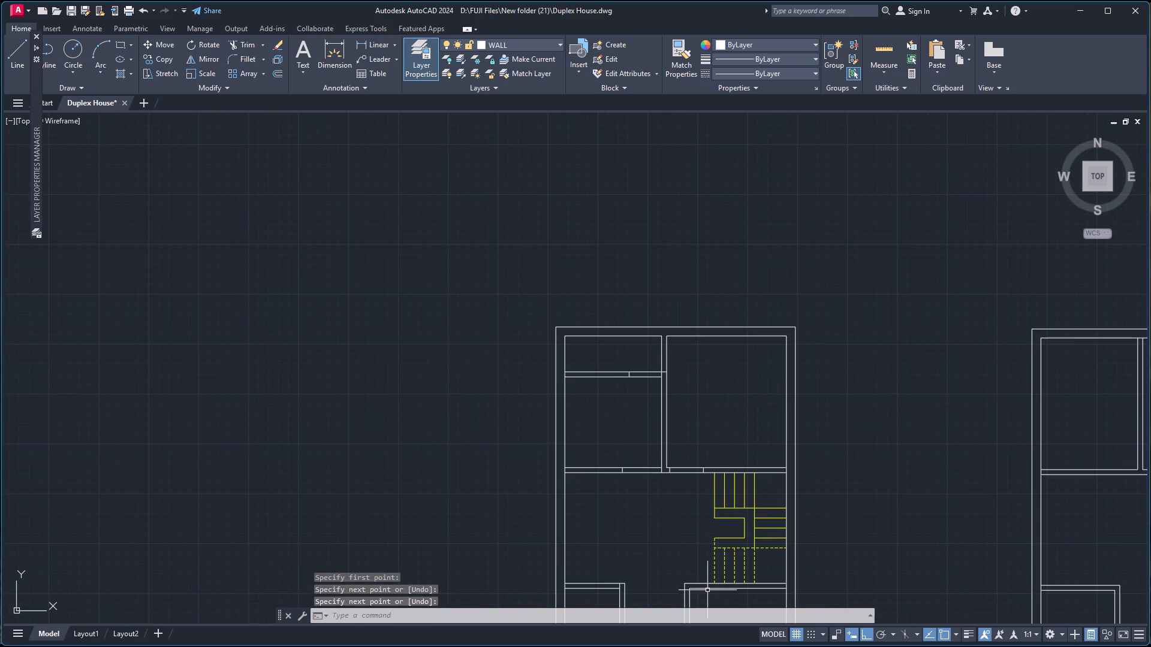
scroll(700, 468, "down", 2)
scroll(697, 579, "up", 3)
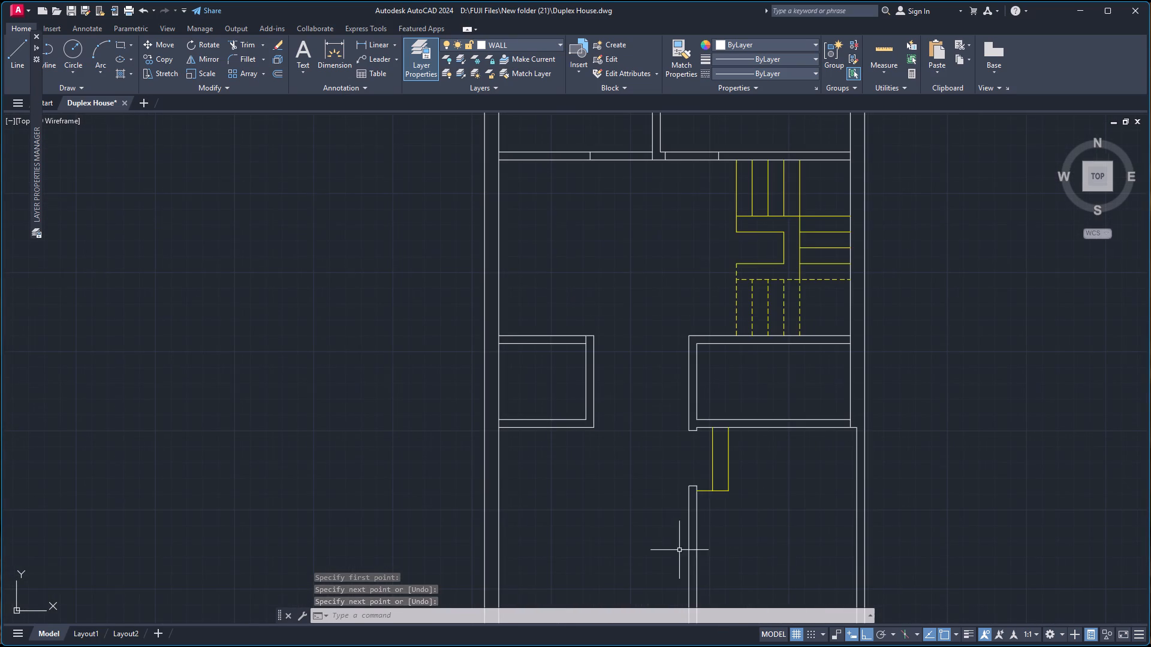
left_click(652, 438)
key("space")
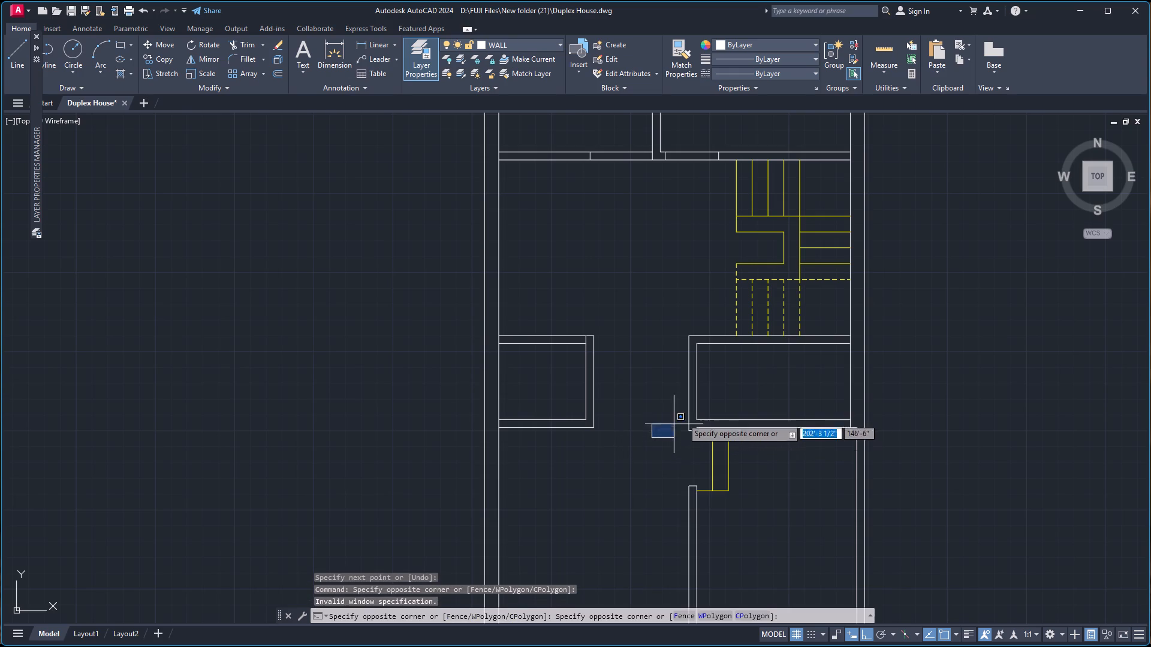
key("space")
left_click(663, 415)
Draw two jamb lines about 2'-6" apart across the west wall of the small room south of the staircase, starting near its south end.
key("space")
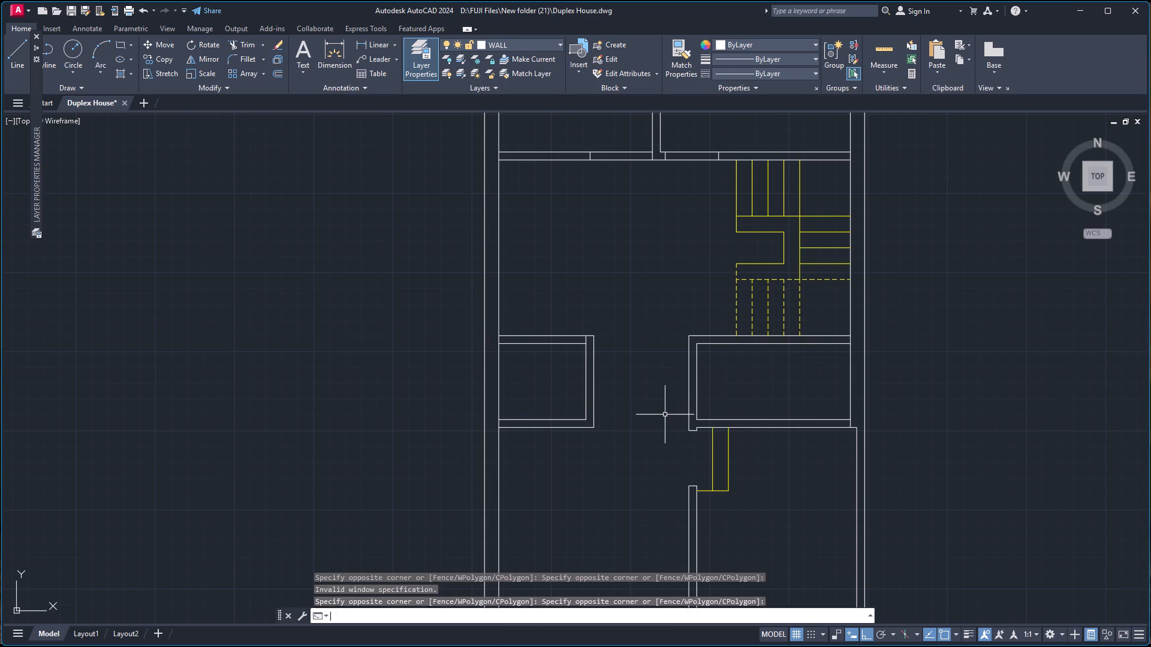
scroll(700, 358, "up", 2)
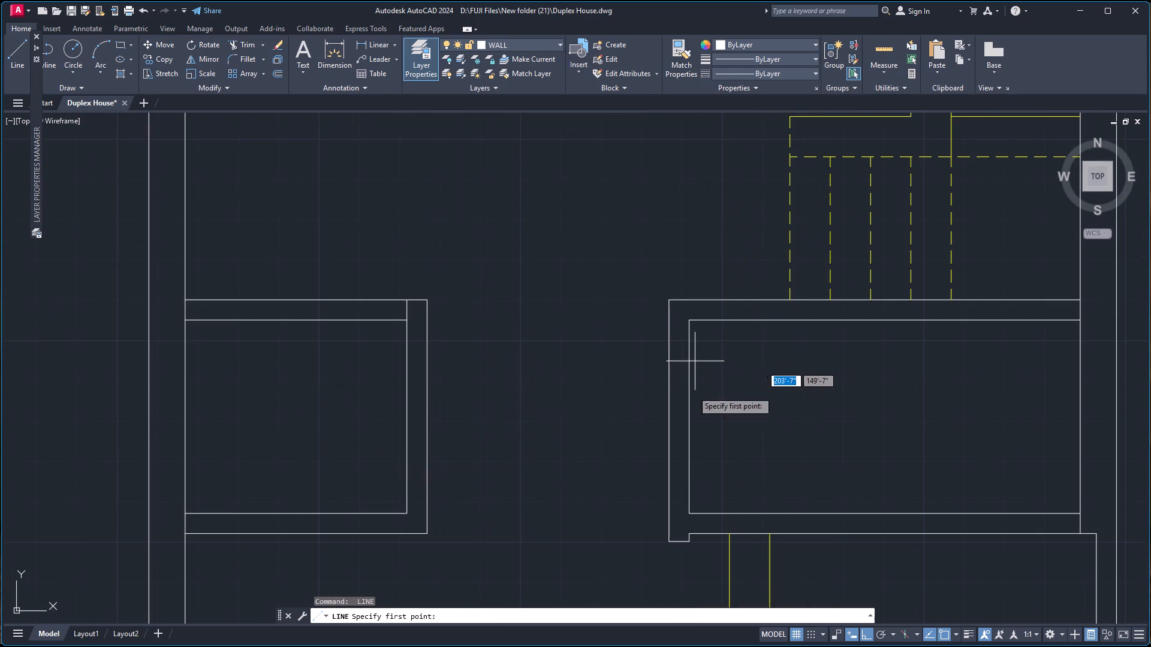
left_click(669, 494)
left_click(688, 492)
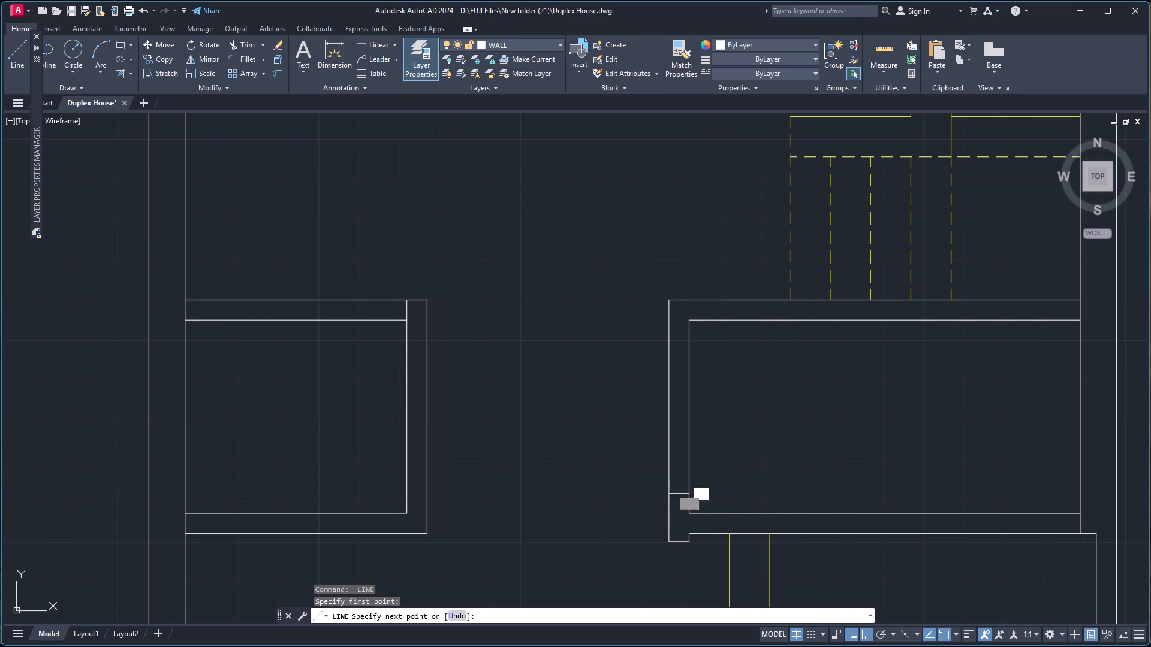
key("space")
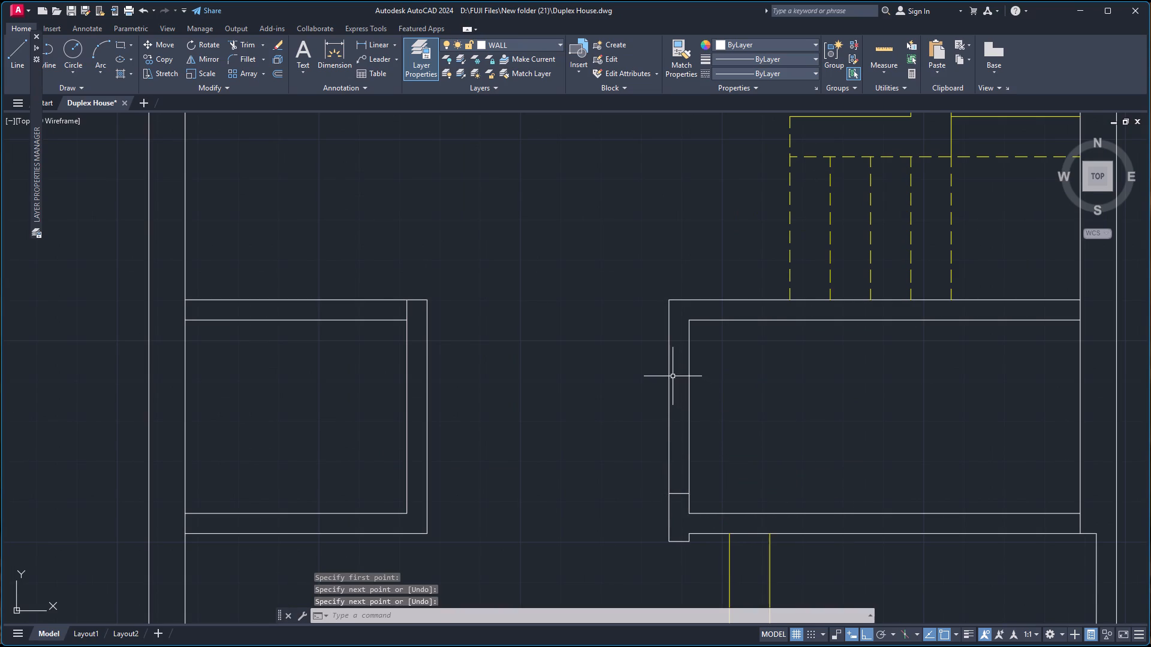
key("space")
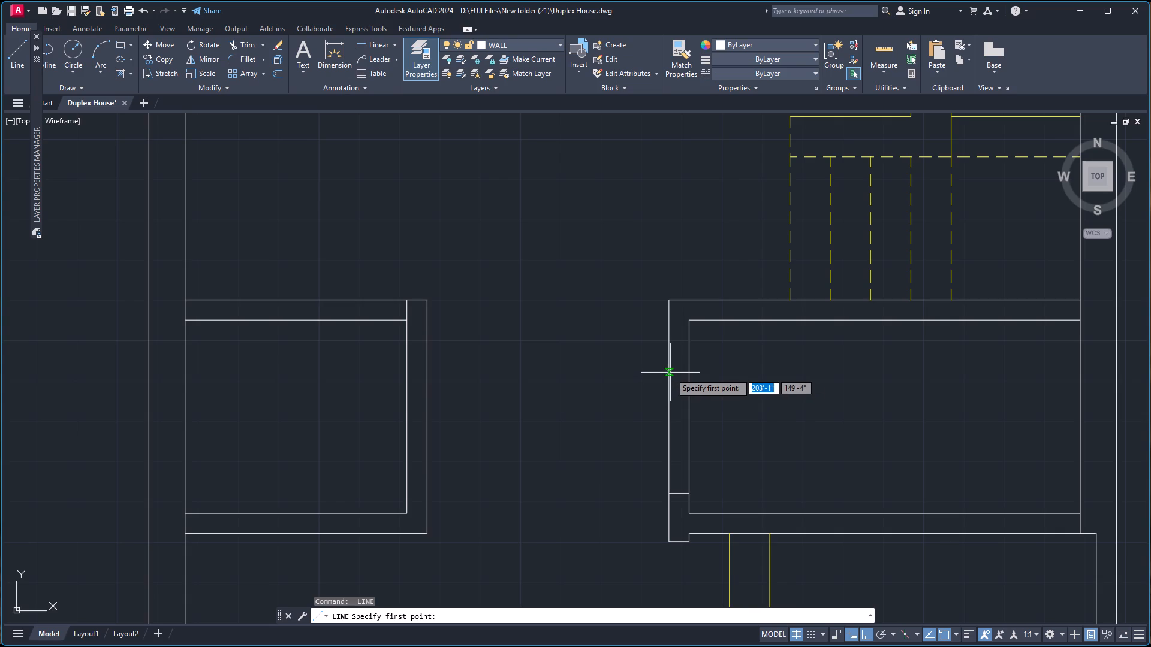
left_click(670, 373)
left_click(686, 371)
key("space")
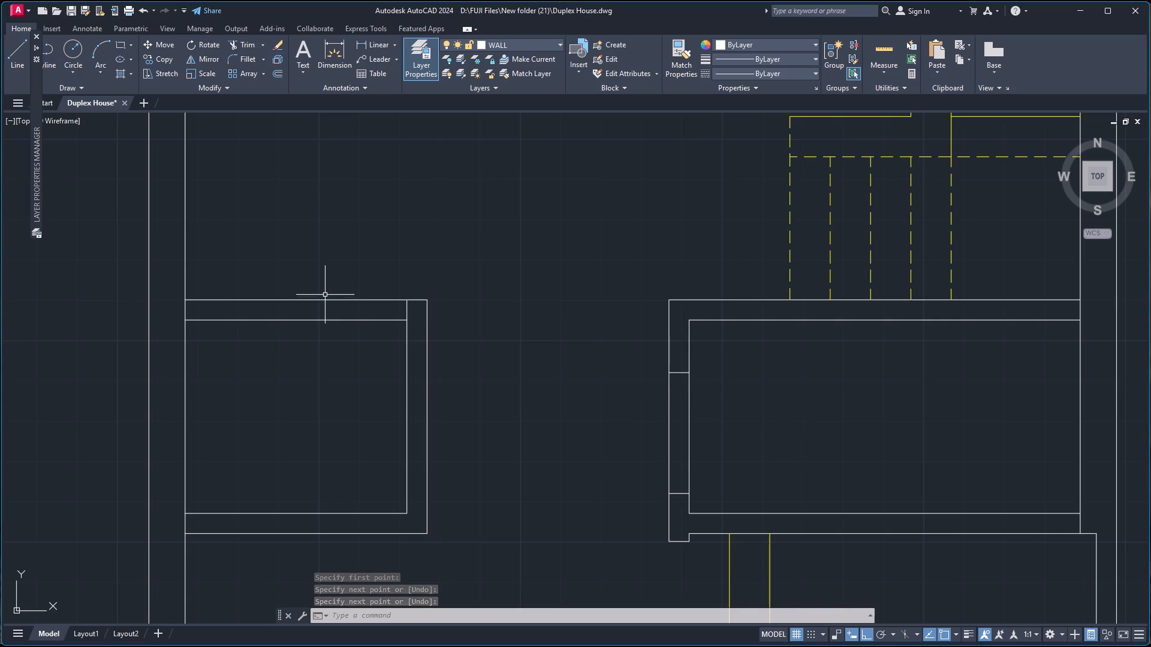
Draw a jamb line across the small western room's north wall, about 2'-6" east of the outer wall's inner face.
key("space")
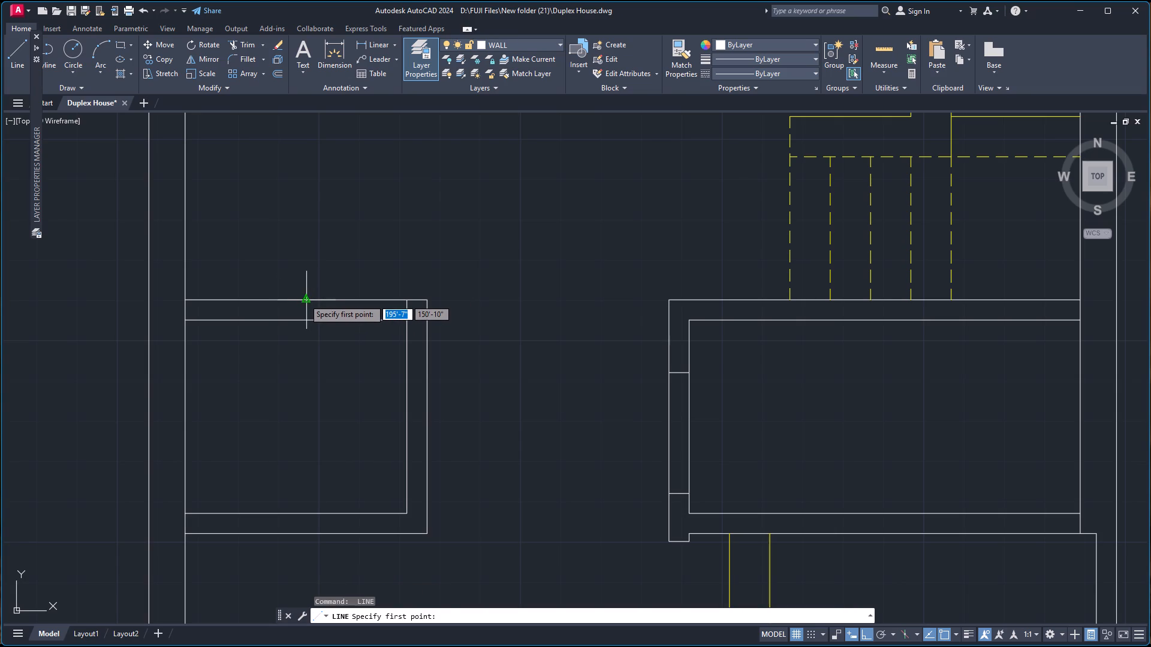
left_click(304, 298)
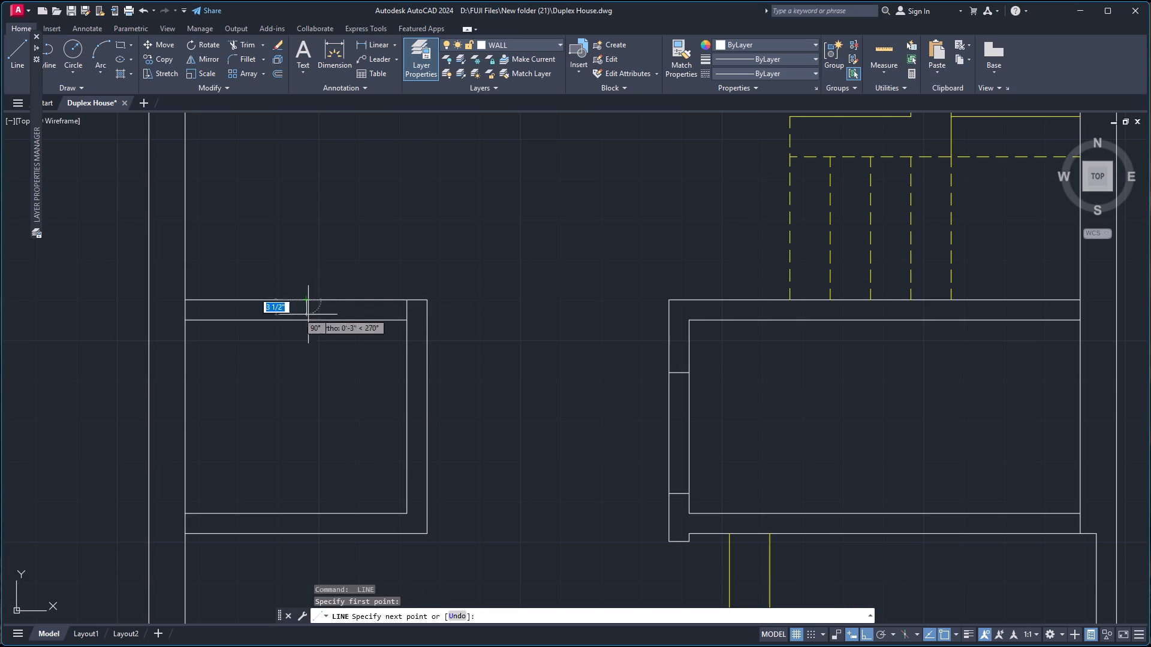
left_click(308, 320)
key("space")
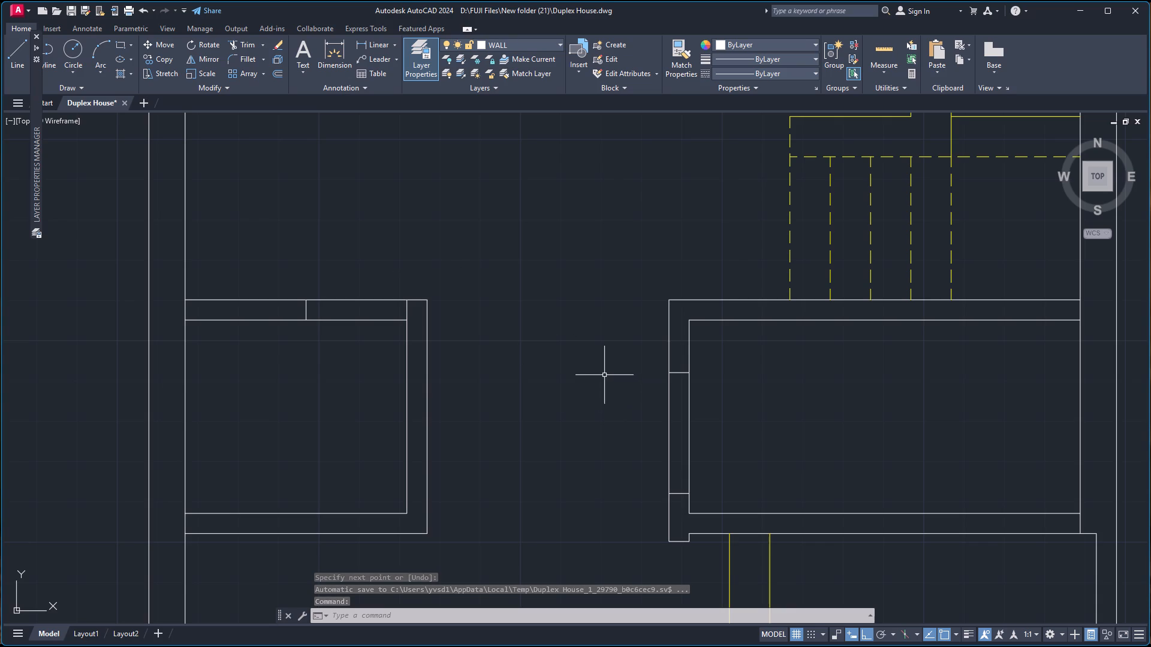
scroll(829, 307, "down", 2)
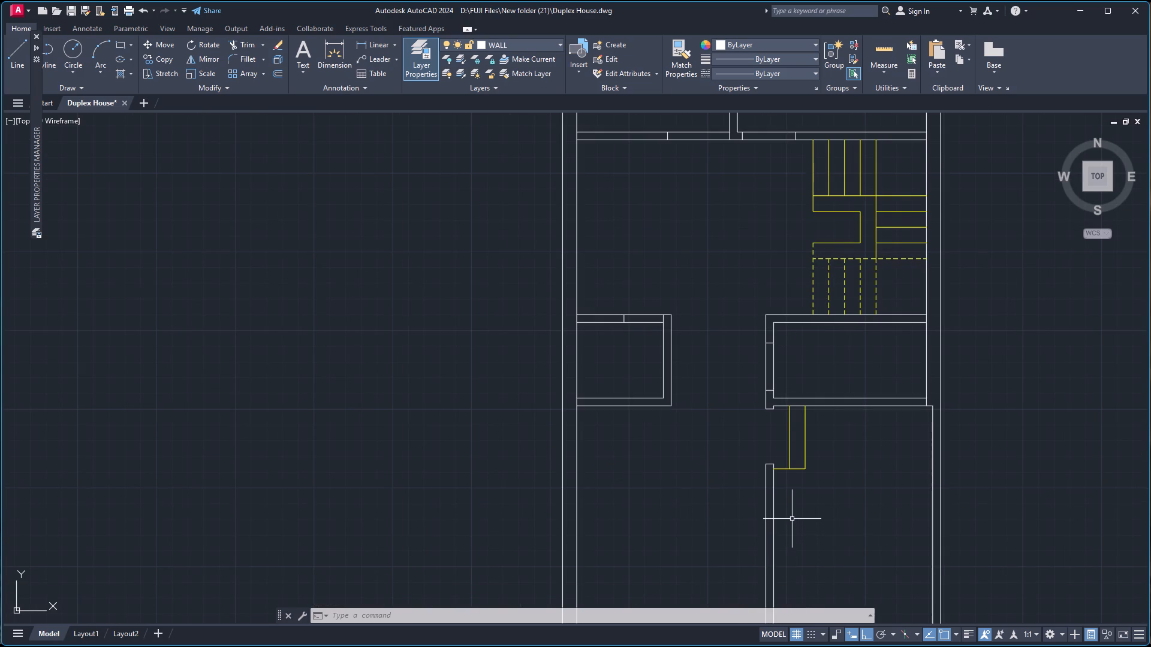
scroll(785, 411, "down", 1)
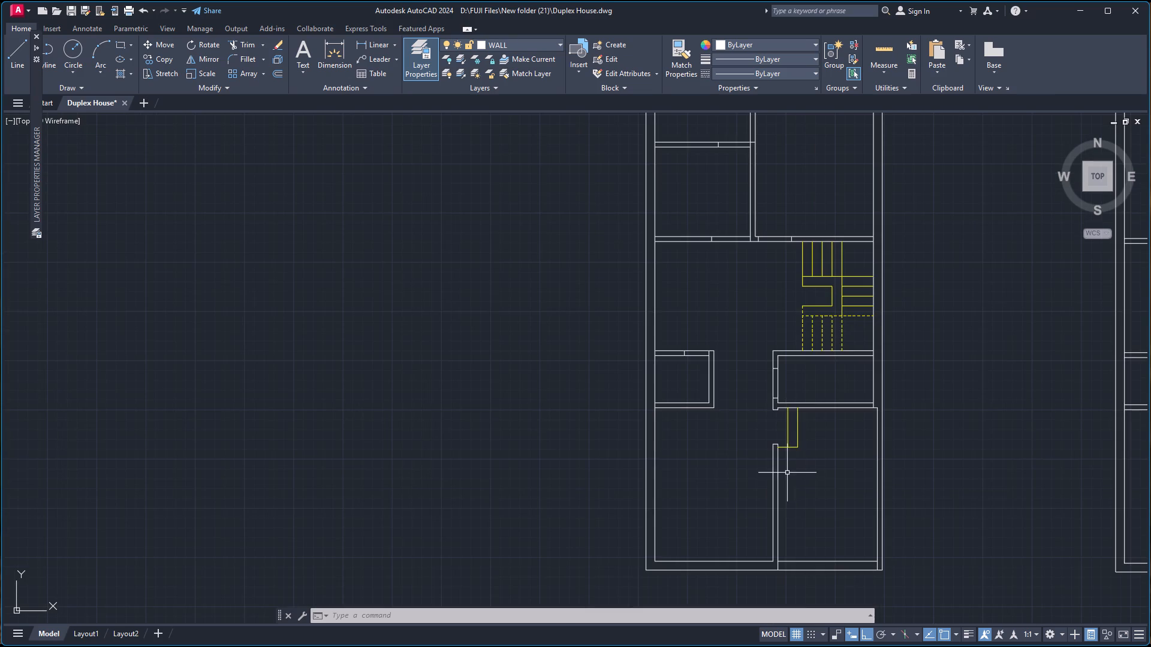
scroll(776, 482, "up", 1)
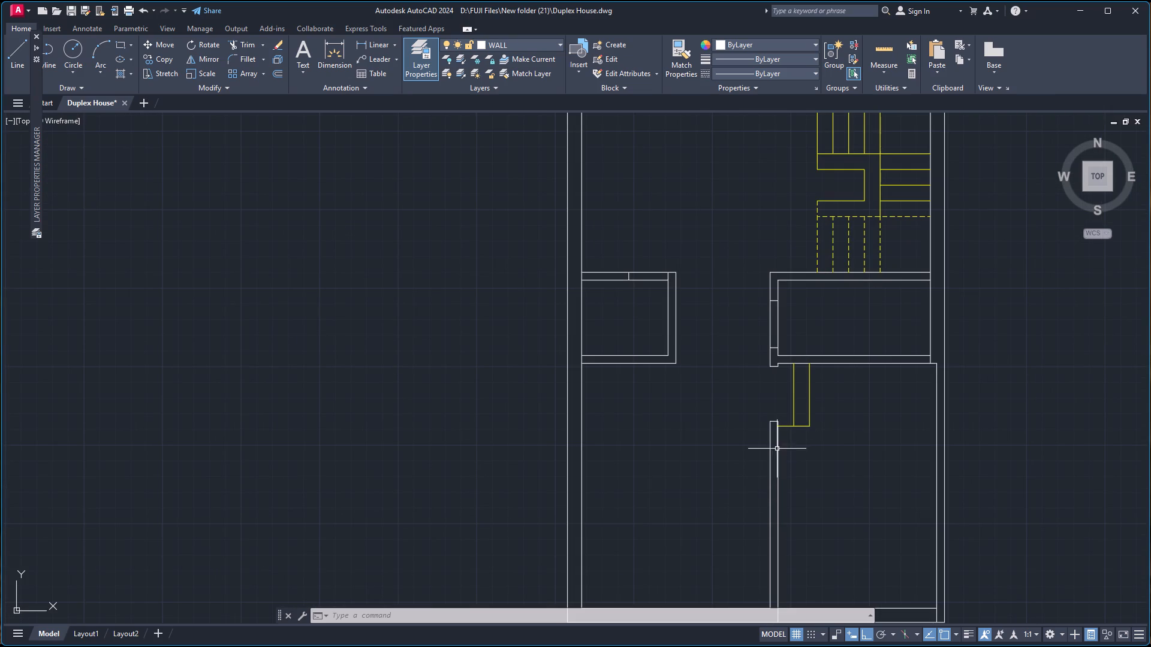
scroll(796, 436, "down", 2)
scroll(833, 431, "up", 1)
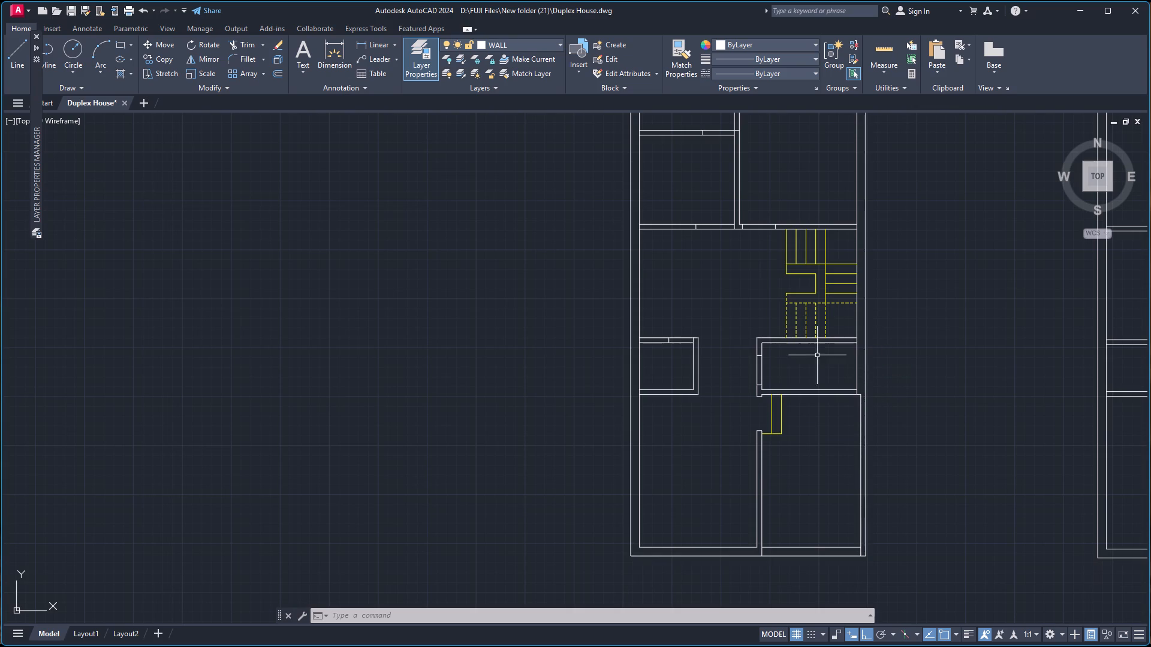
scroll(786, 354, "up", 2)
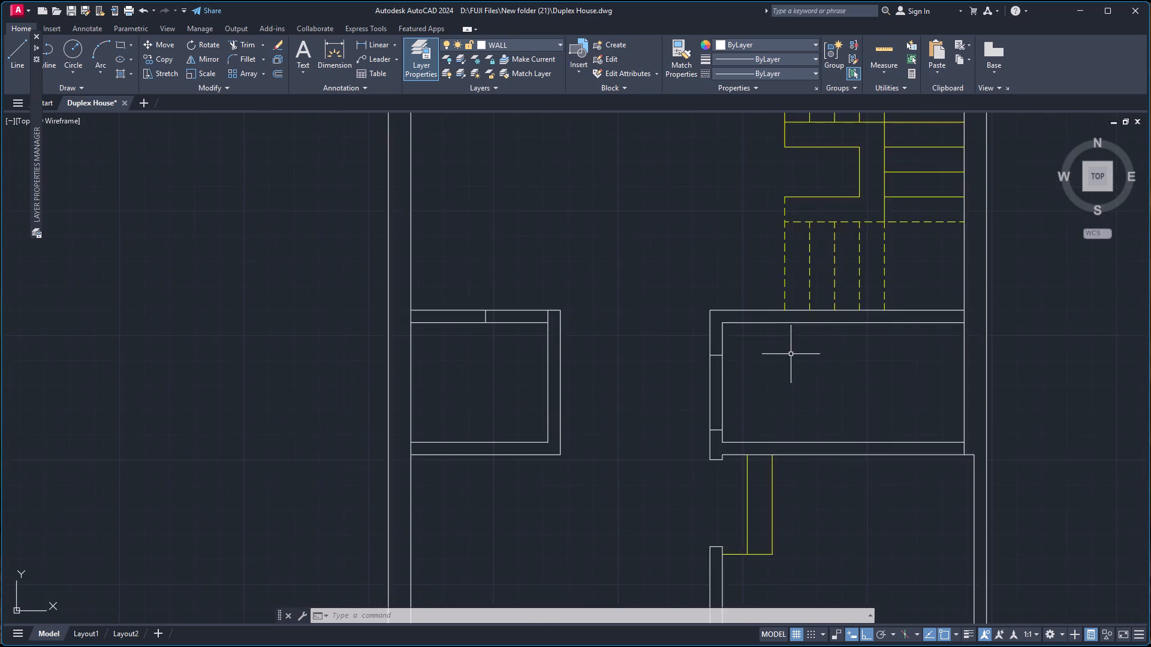
Draw two jamb lines about 2'-5" apart across the eastern plan's northwestern room's south wall, near its east end.
scroll(795, 358, "down", 4)
scroll(1048, 343, "up", 3)
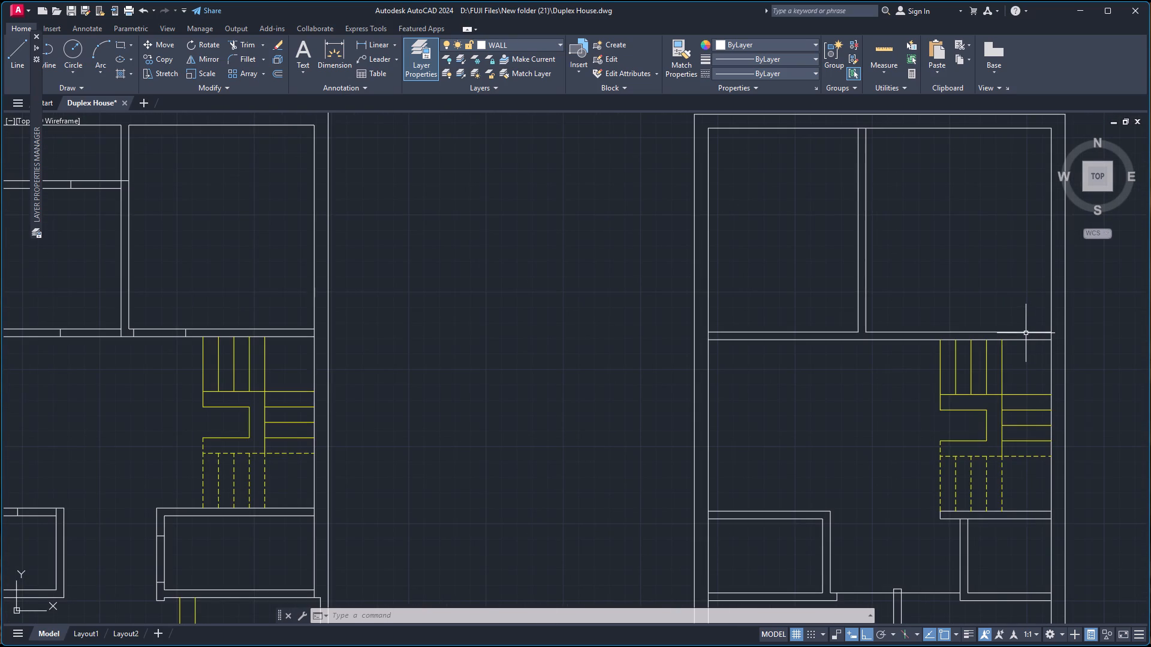
key("space")
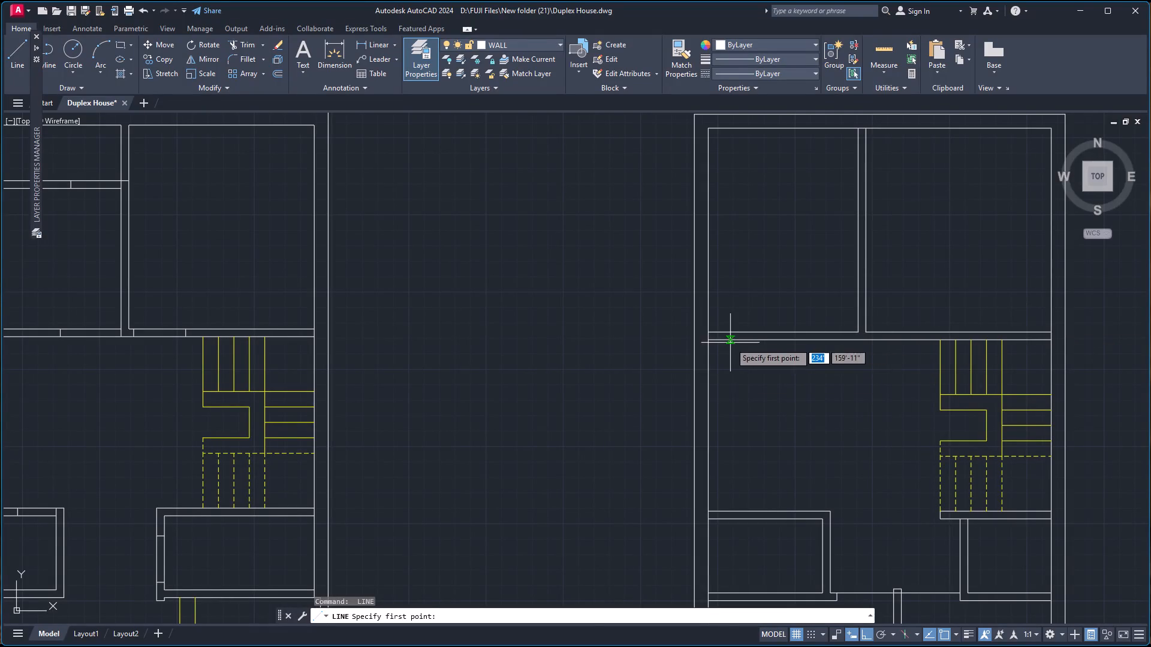
scroll(835, 332, "up", 3)
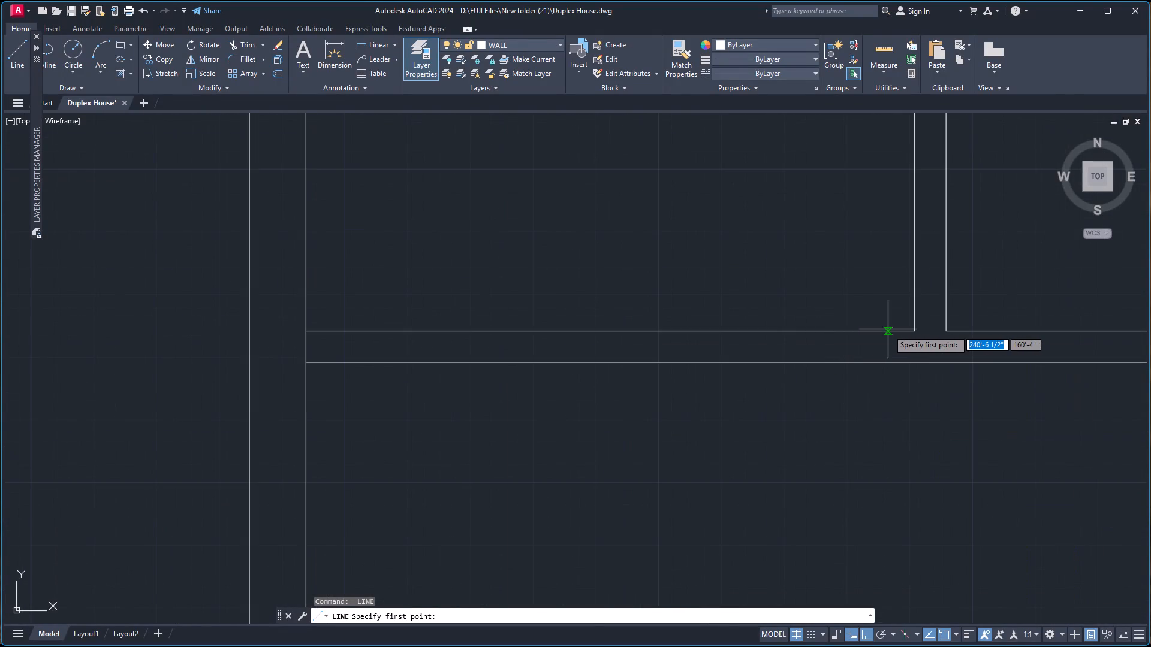
left_click(884, 330)
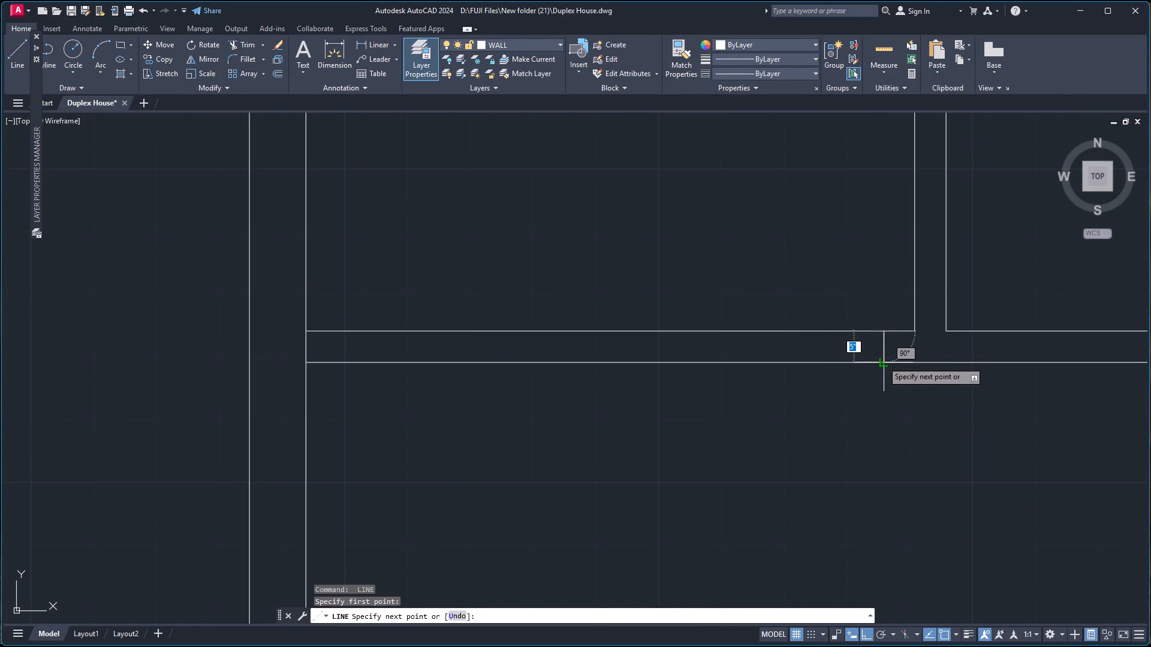
left_click(882, 361)
key("space")
key("space")
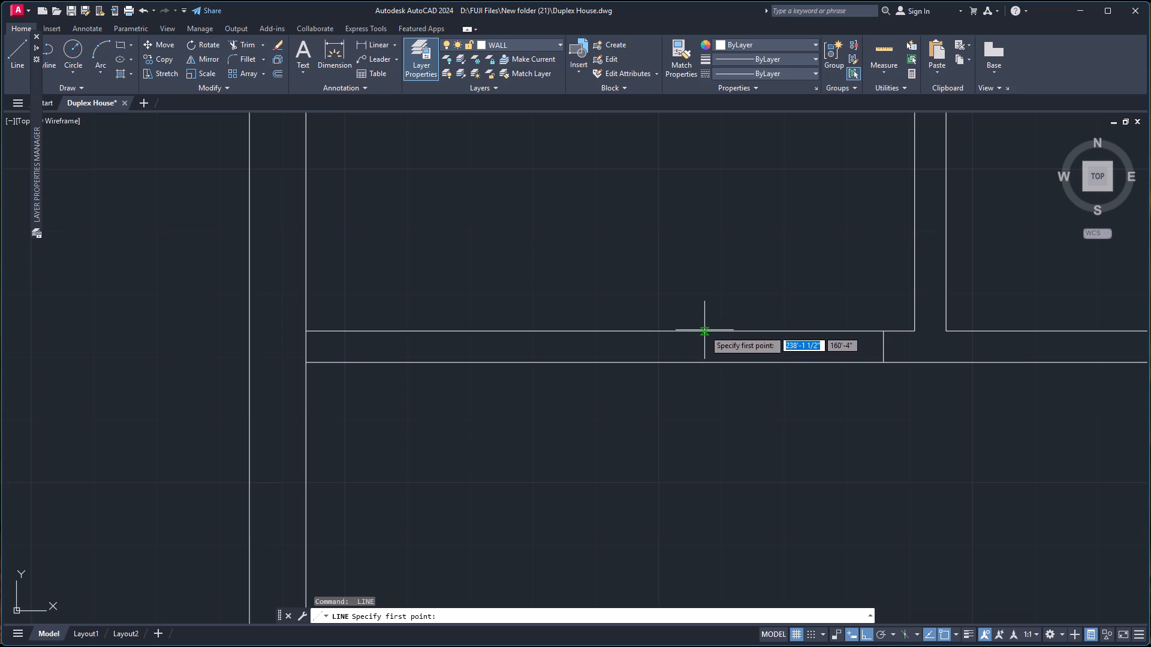
left_click(702, 330)
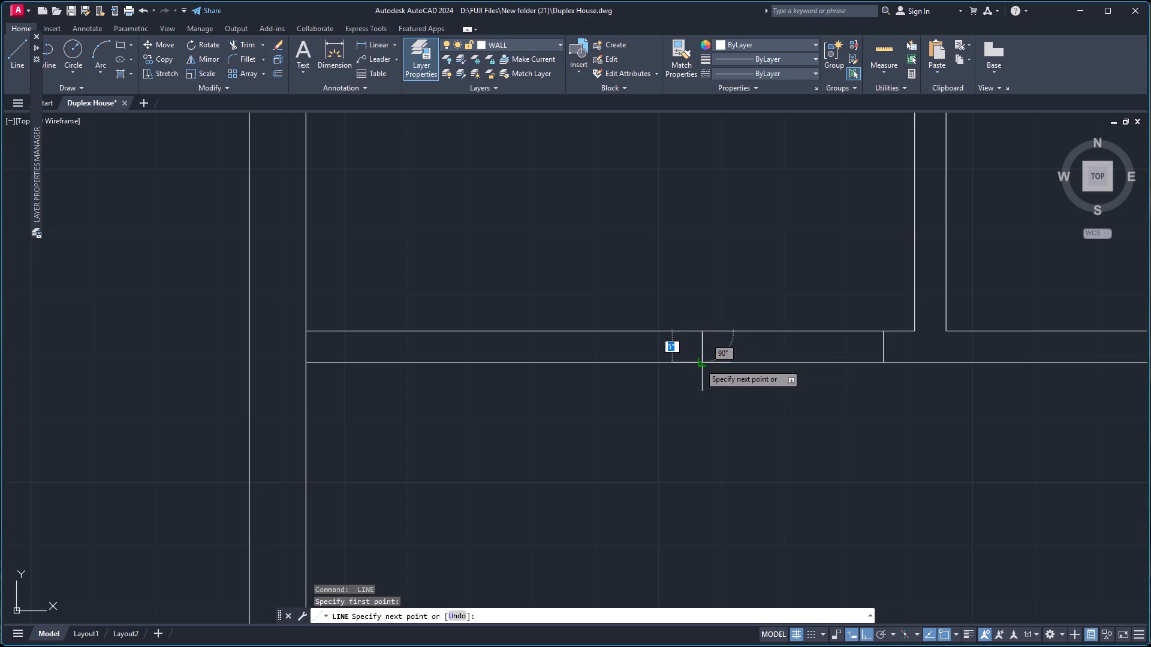
left_click(699, 364)
key("space")
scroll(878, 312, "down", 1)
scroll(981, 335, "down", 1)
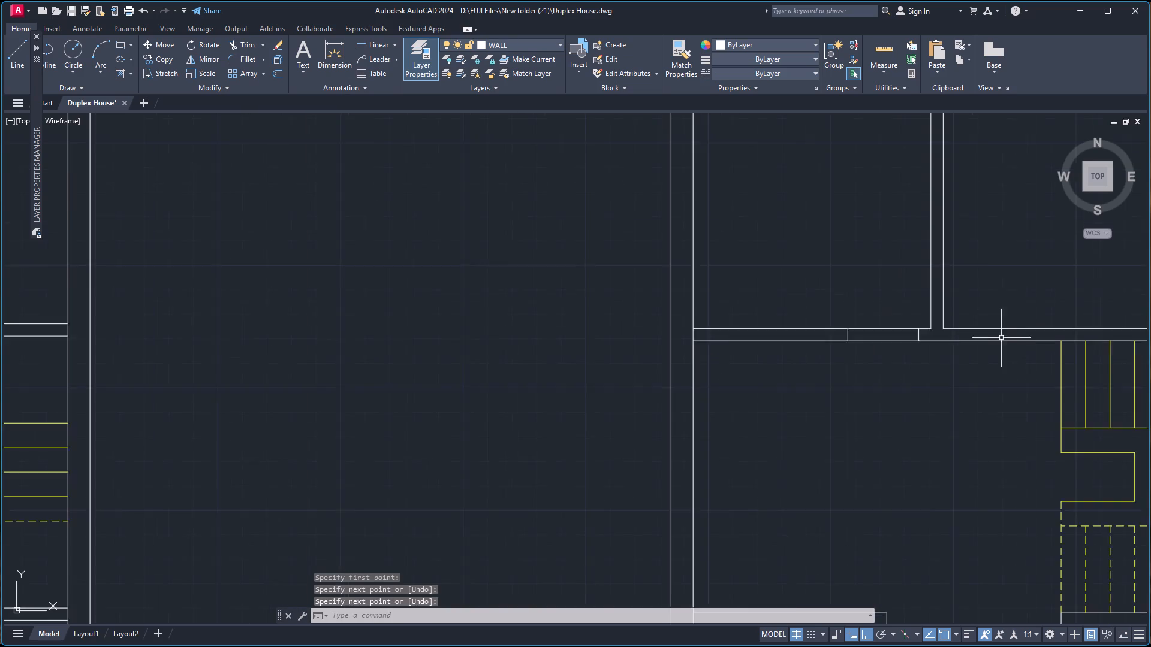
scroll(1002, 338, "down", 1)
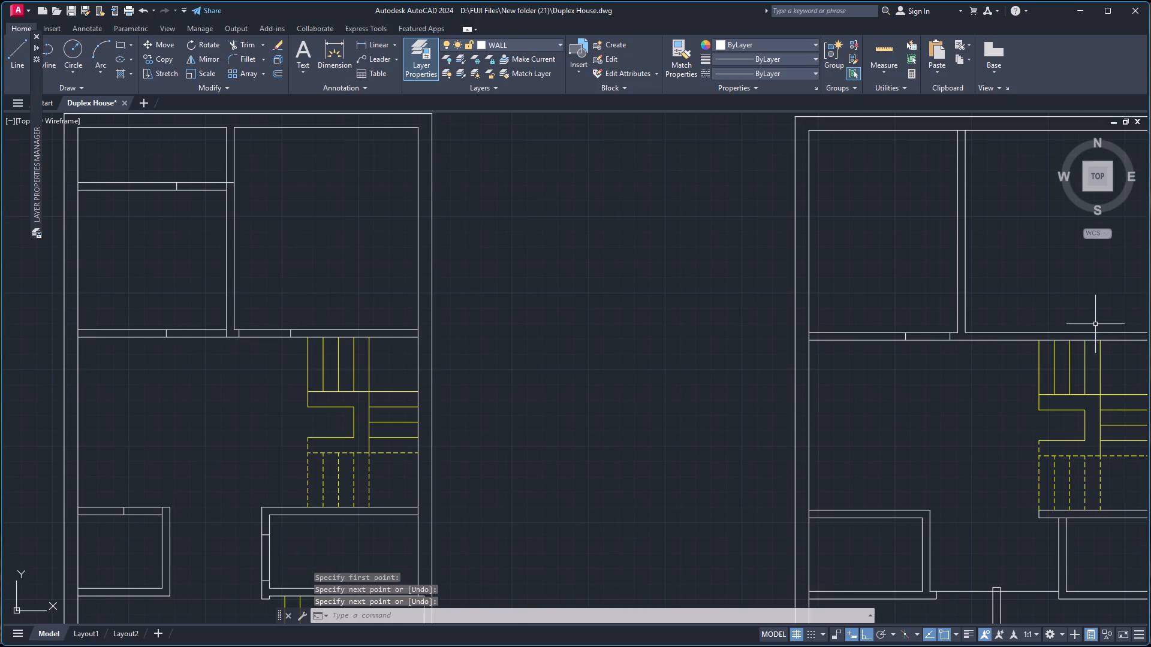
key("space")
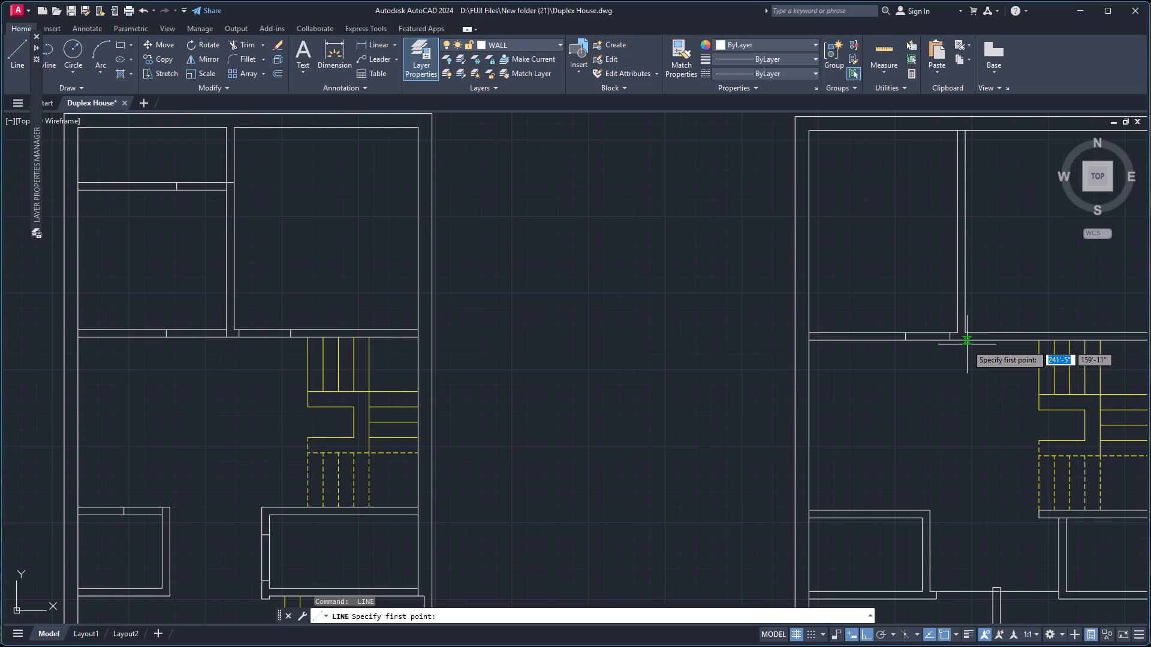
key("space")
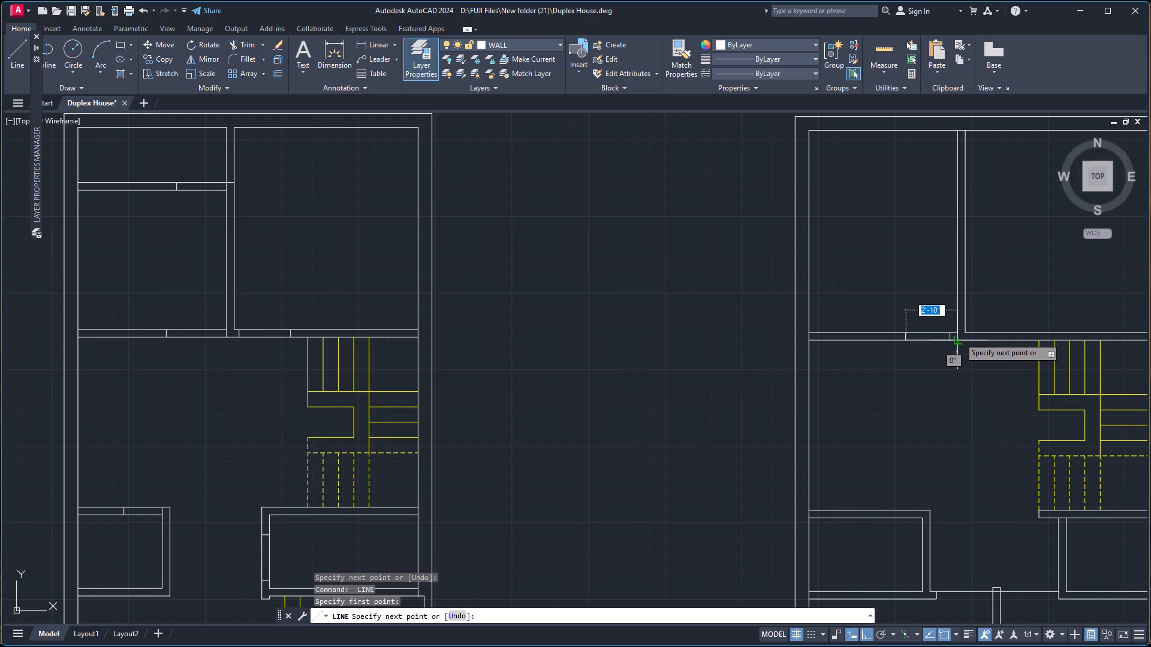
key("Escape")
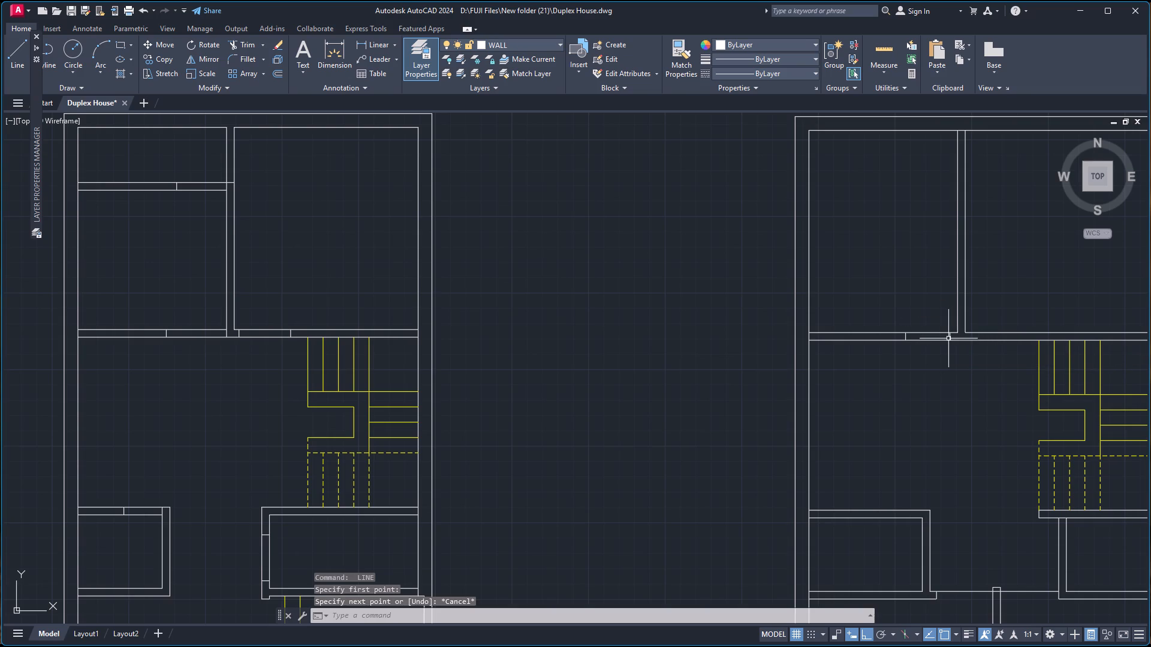
Copy the two jamb lines onto the eastern plan's northeastern room's south wall, starting just east of the dividing wall.
left_click(950, 337)
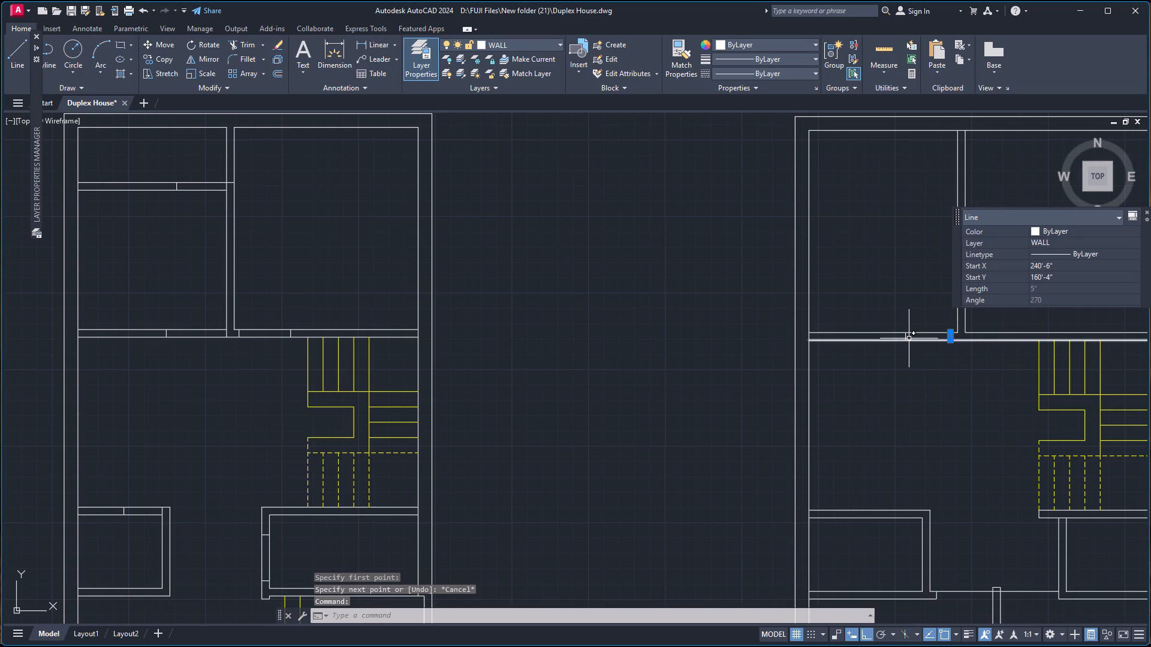
left_click(905, 337)
type("CO")
key("Return")
scroll(927, 353, "up", 2)
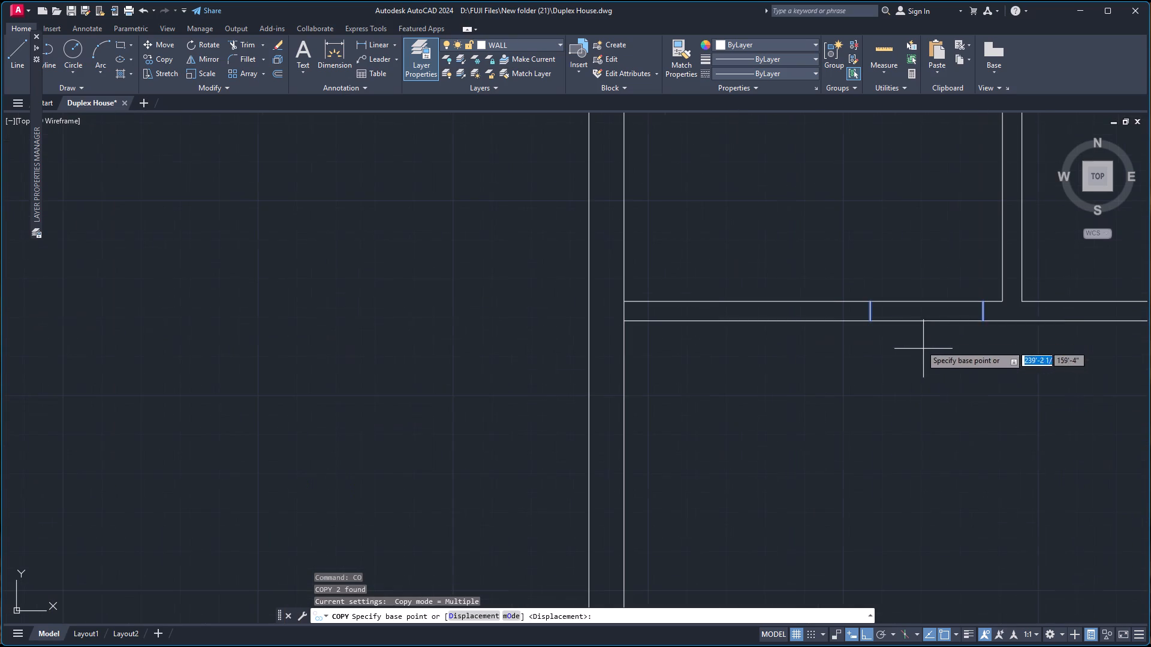
left_click(872, 319)
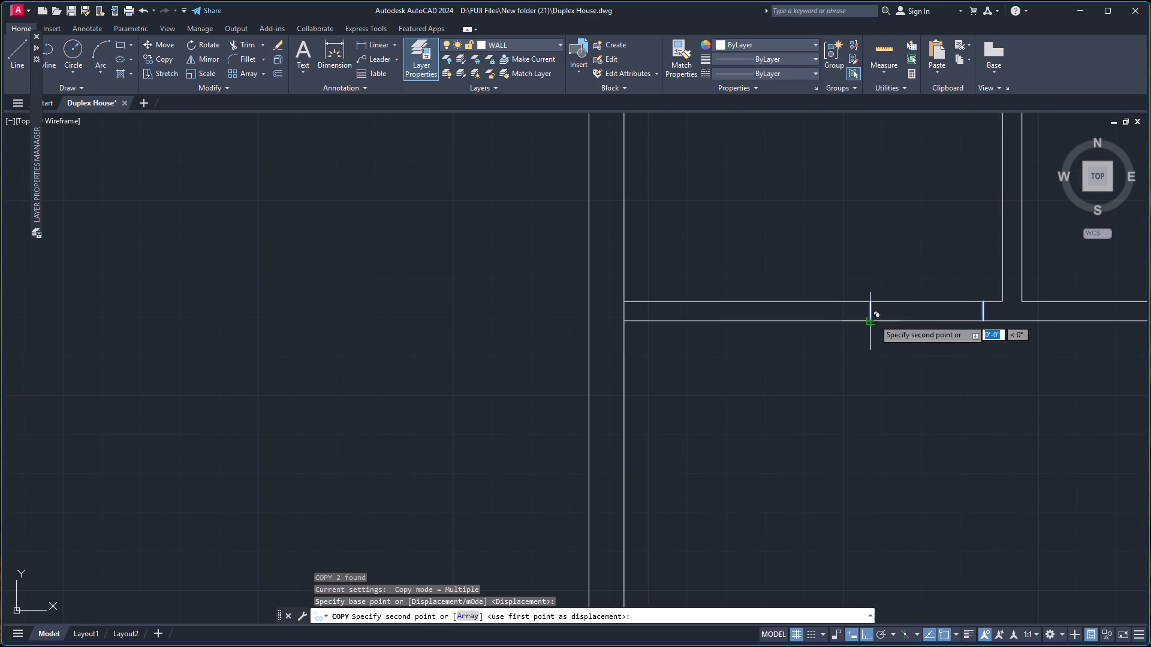
scroll(1004, 309, "down", 4)
scroll(1014, 313, "up", 4)
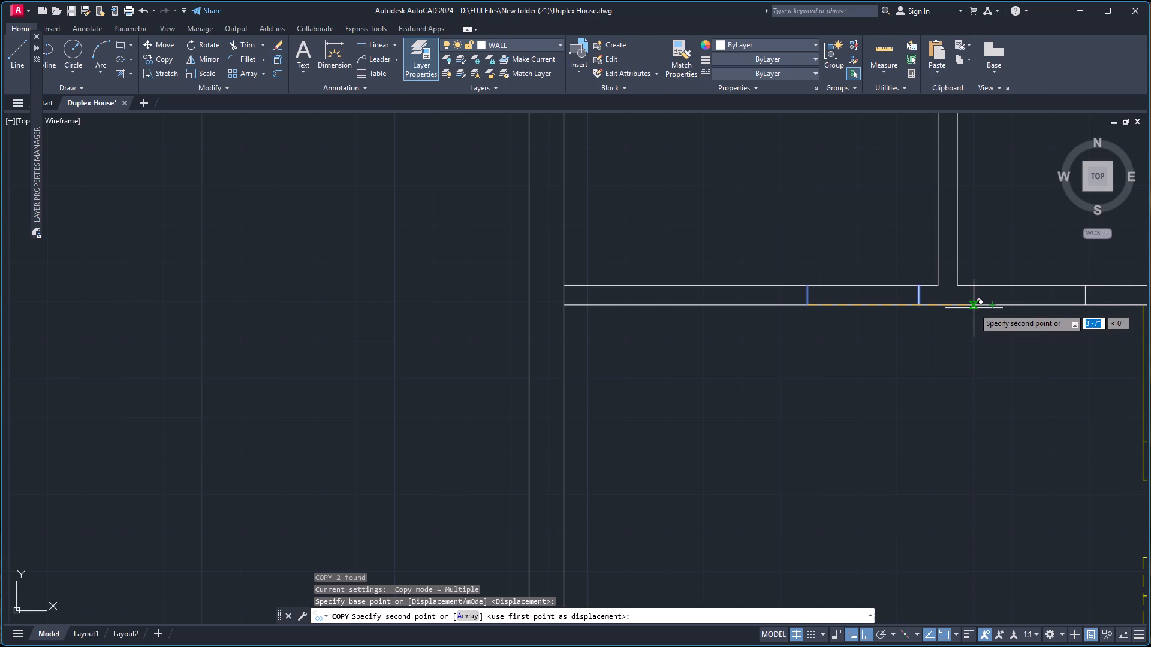
left_click(978, 307)
With Ortho off, copy the same jamb pair onto the south wall of the eastern plan's small western room, in its eastern half.
scroll(1017, 350, "down", 1)
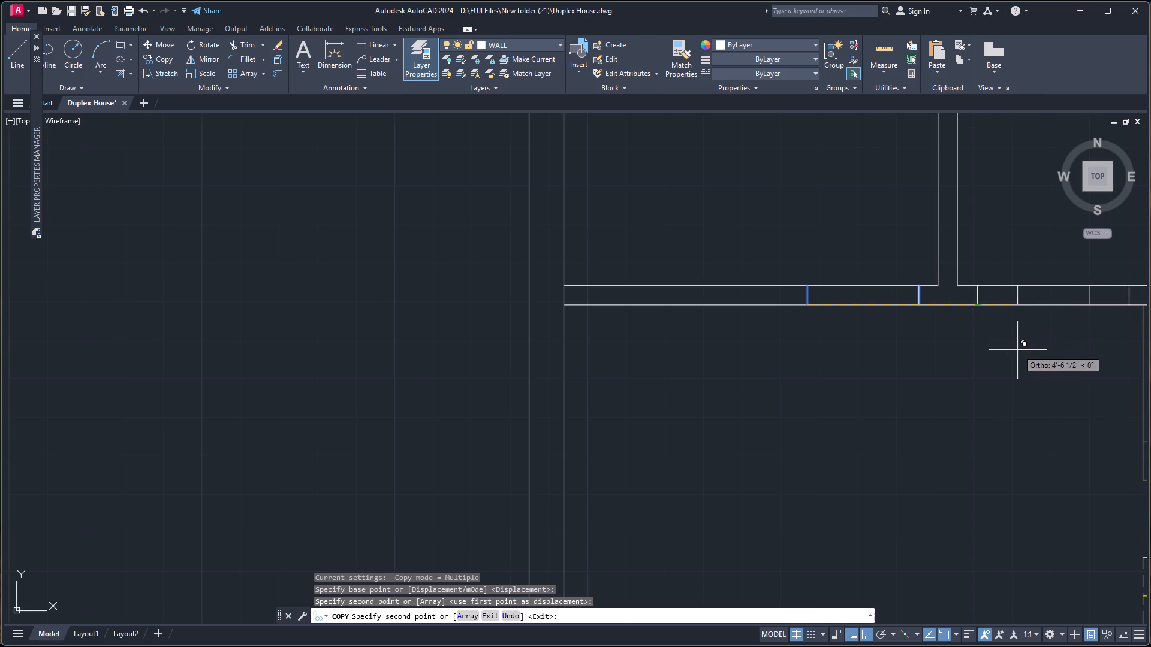
scroll(1017, 350, "down", 1)
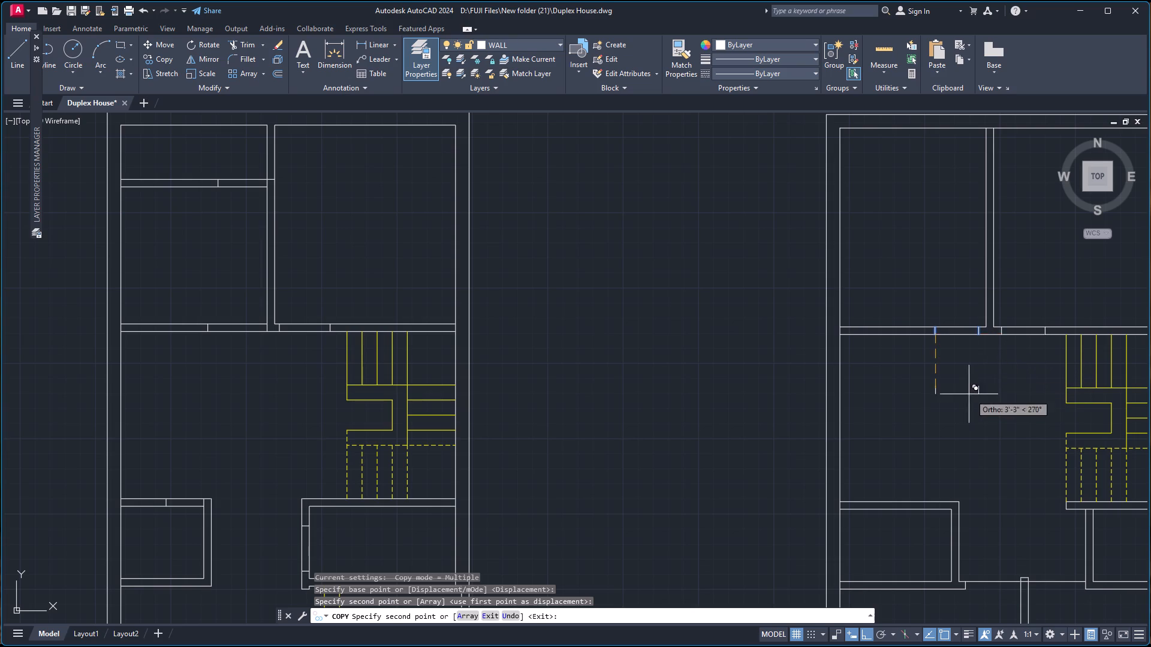
scroll(914, 434, "down", 2)
scroll(911, 517, "up", 4)
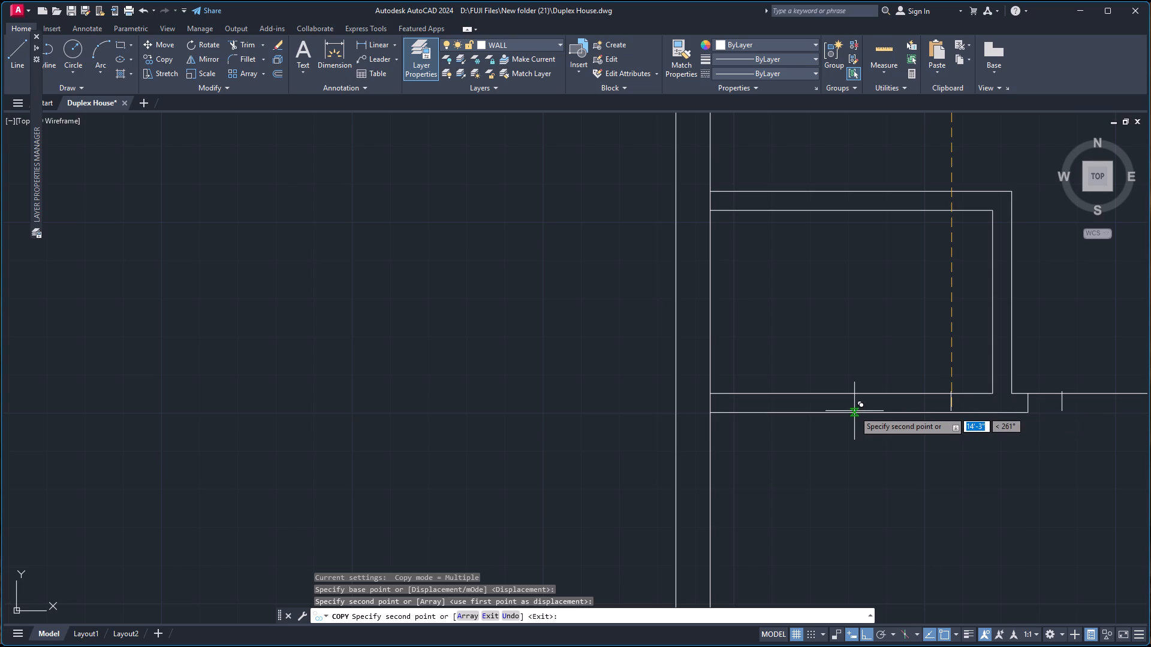
key("F8")
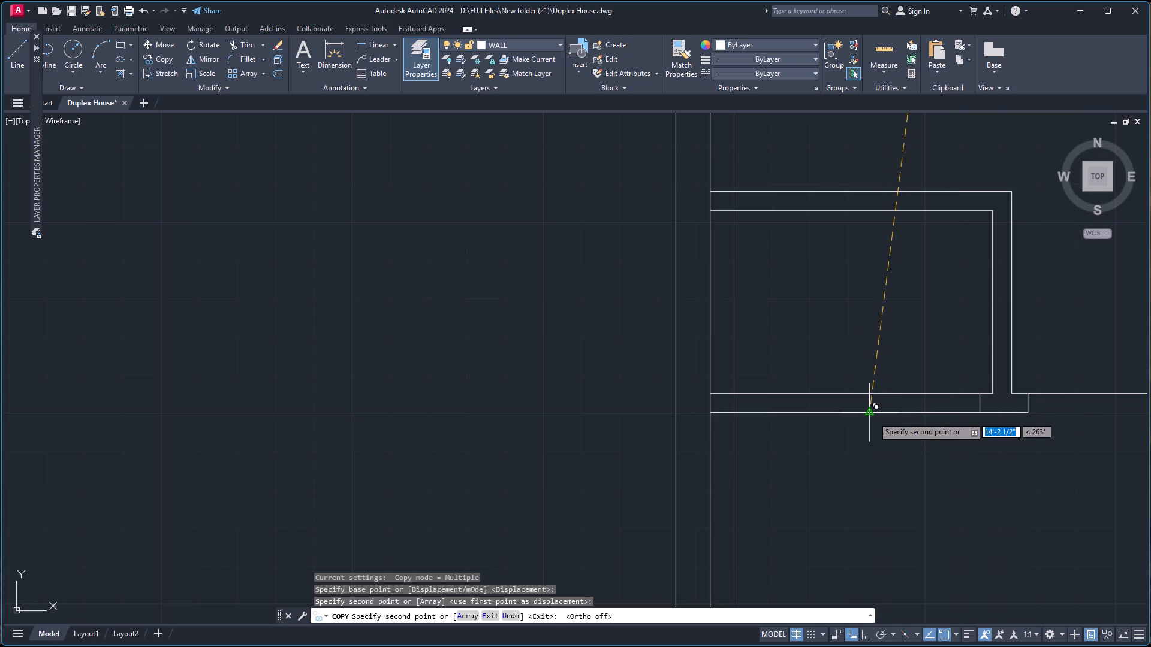
left_click(873, 416)
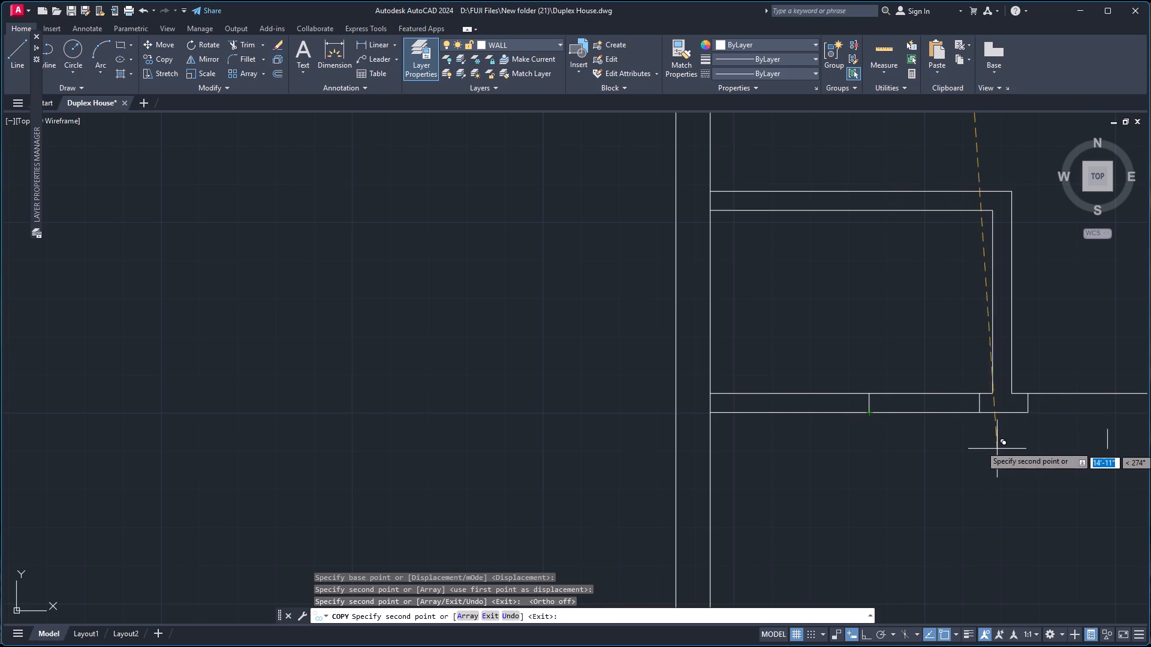
scroll(1000, 444, "down", 3)
scroll(1021, 445, "up", 3)
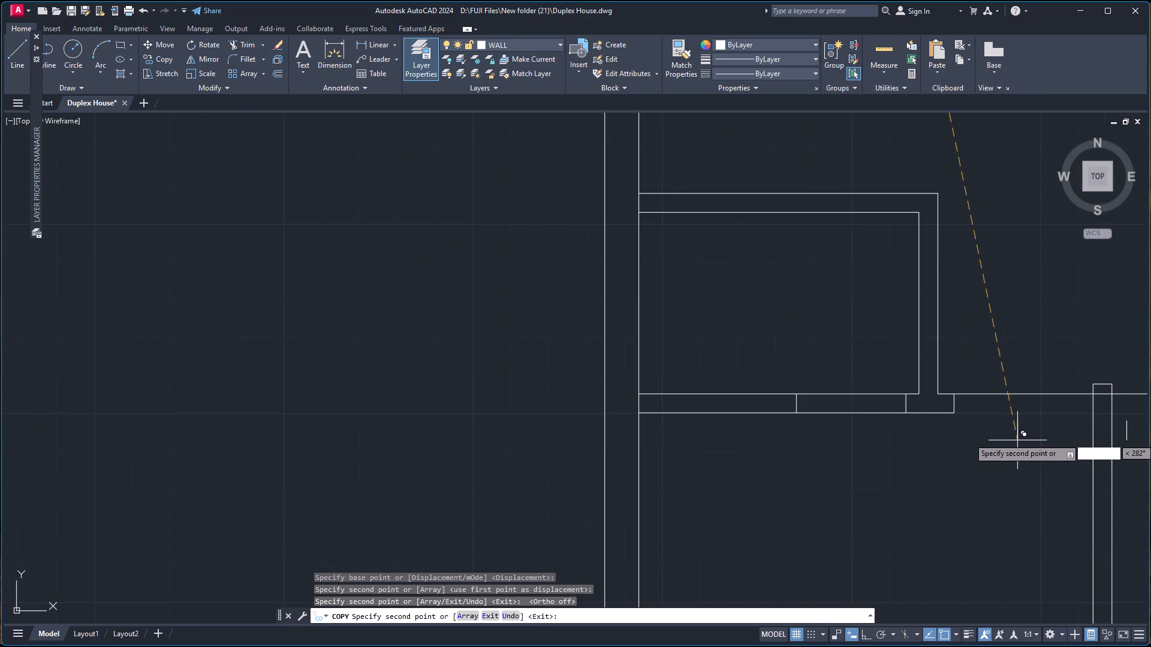
scroll(1002, 428, "down", 3)
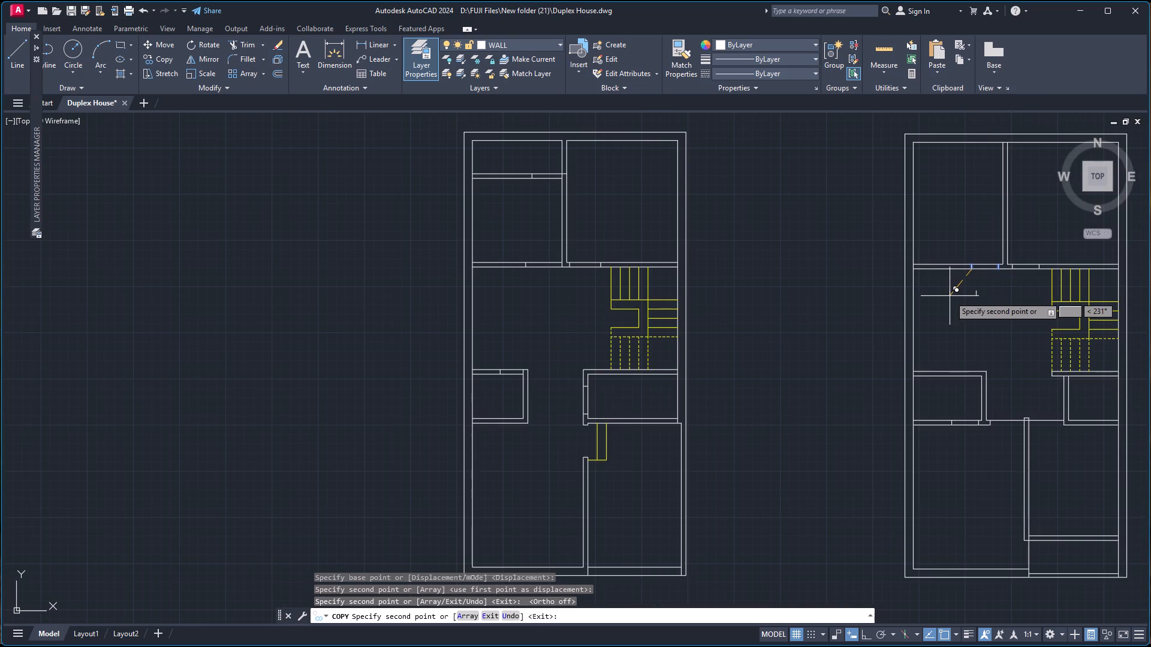
key("Escape")
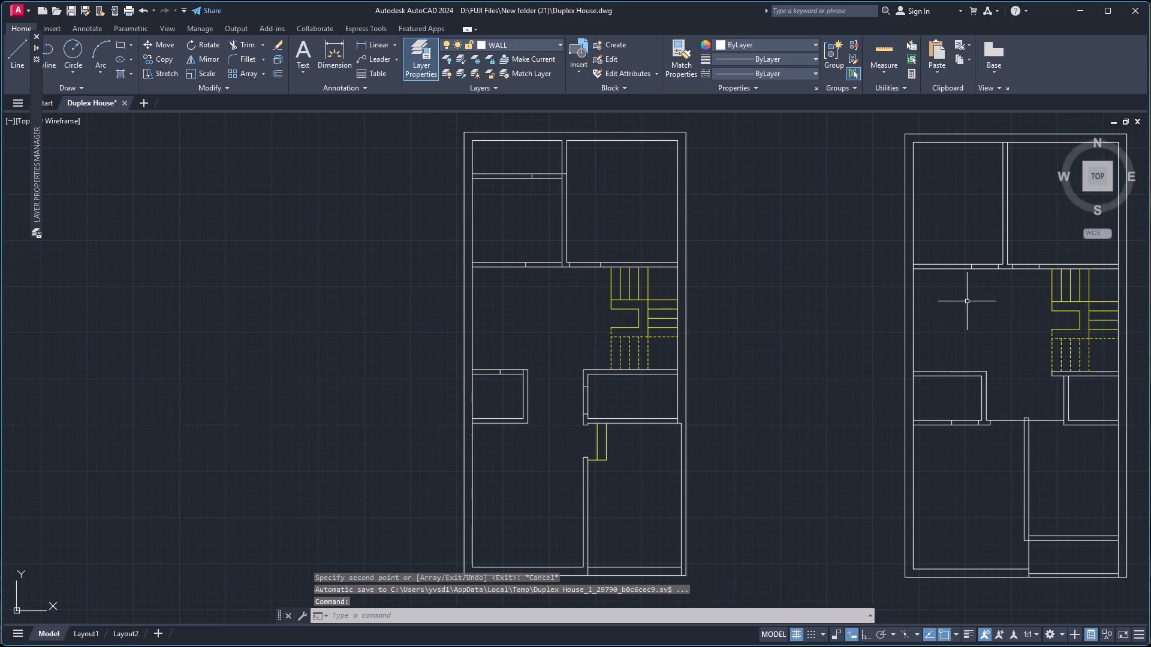
With Ortho on, draw two jamb lines across the west wall of the small room south of the eastern plan's staircase, starting near its north end.
key("F8")
scroll(987, 335, "down", 1)
scroll(1062, 412, "up", 3)
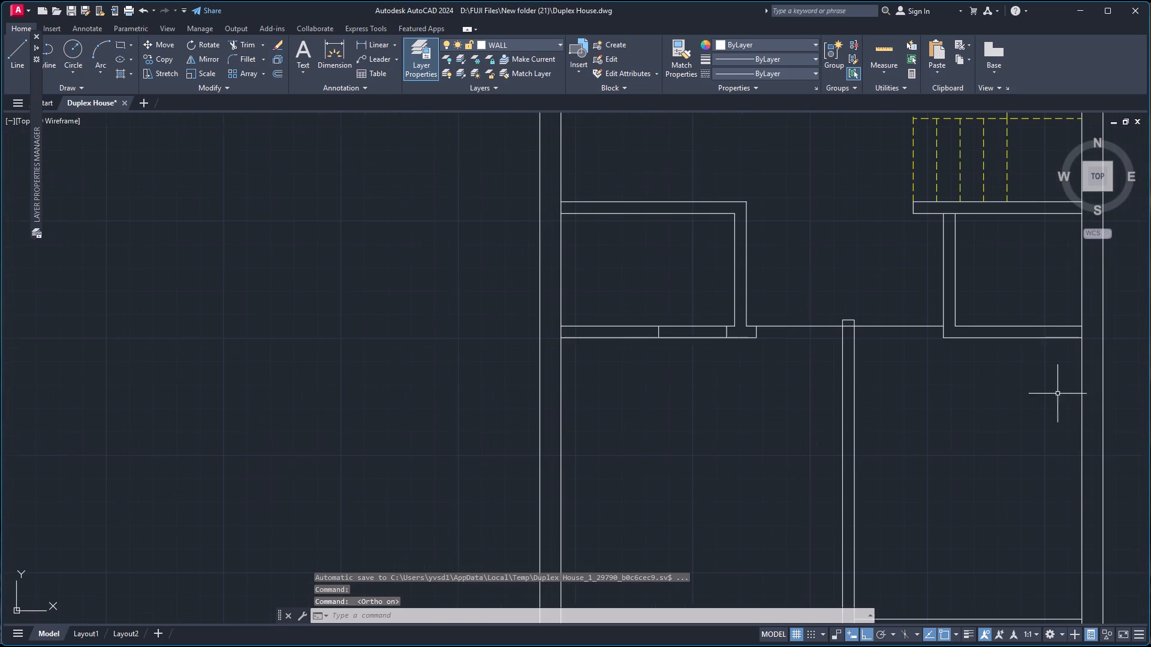
key("l")
key("Return")
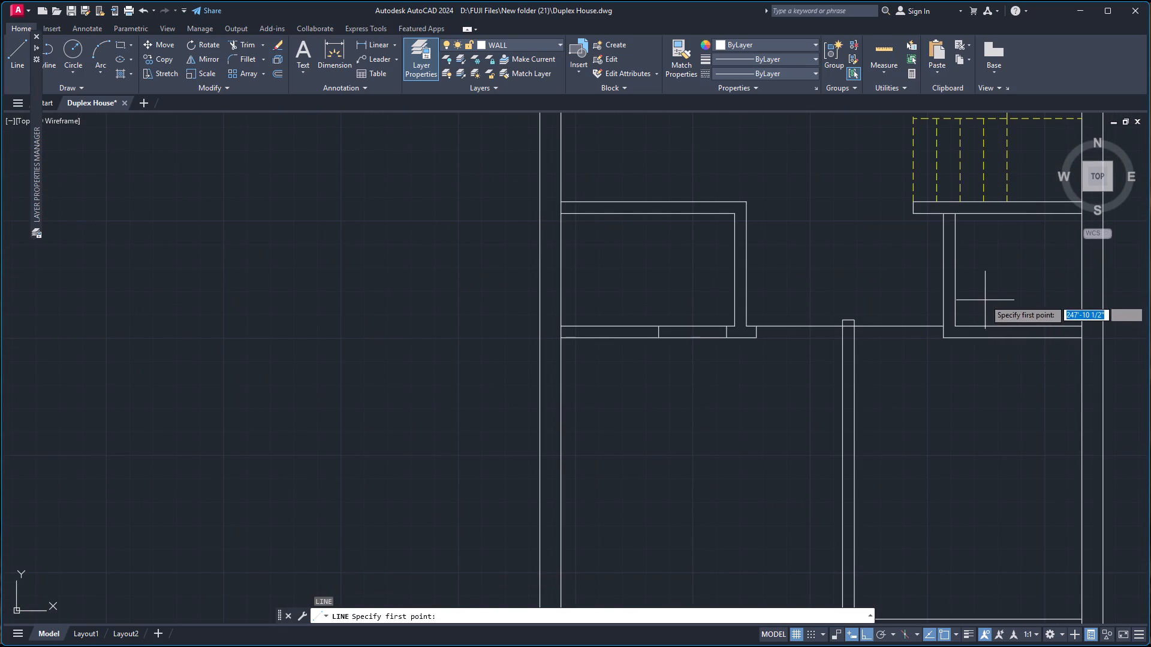
scroll(933, 220, "up", 1)
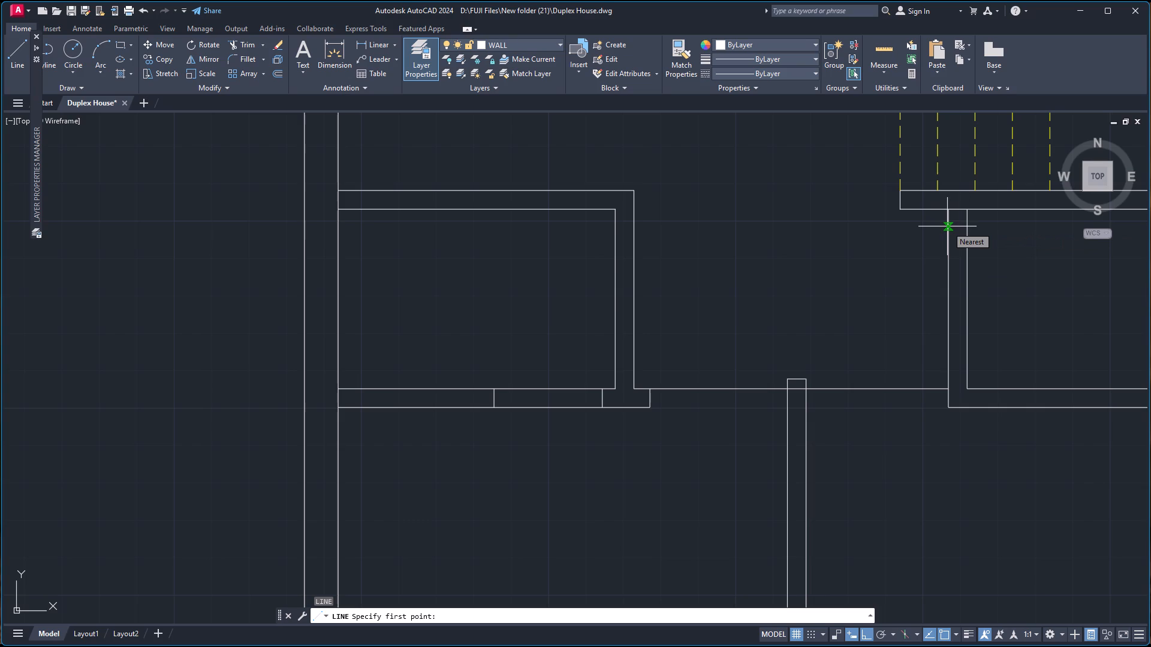
left_click(947, 221)
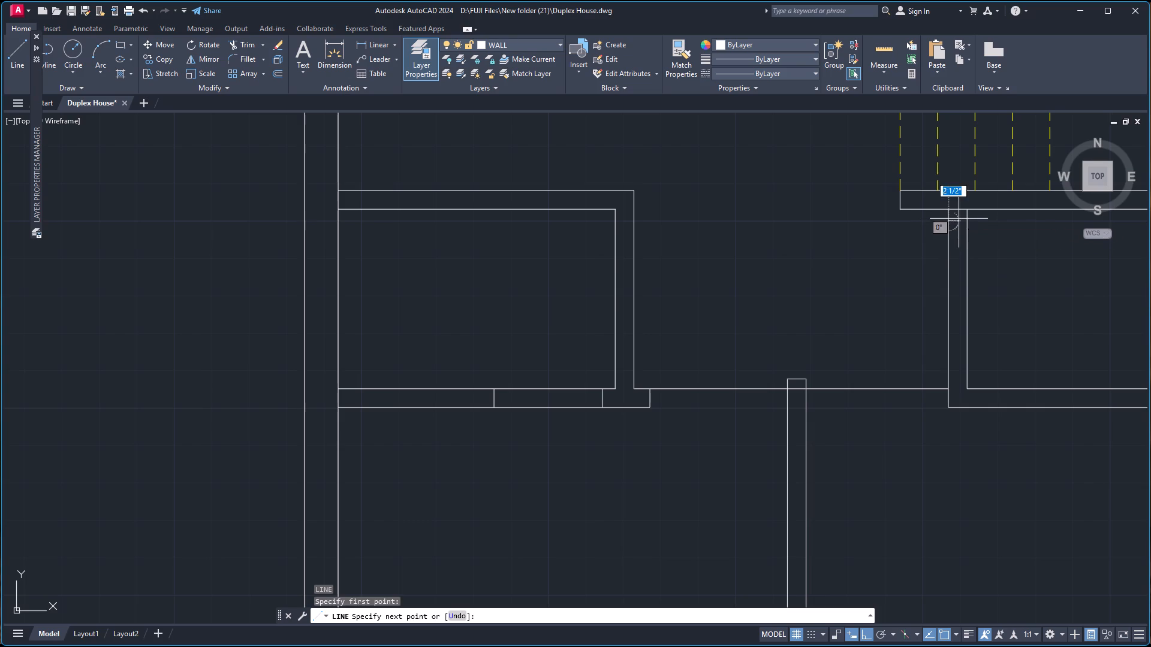
left_click(966, 220)
key("space")
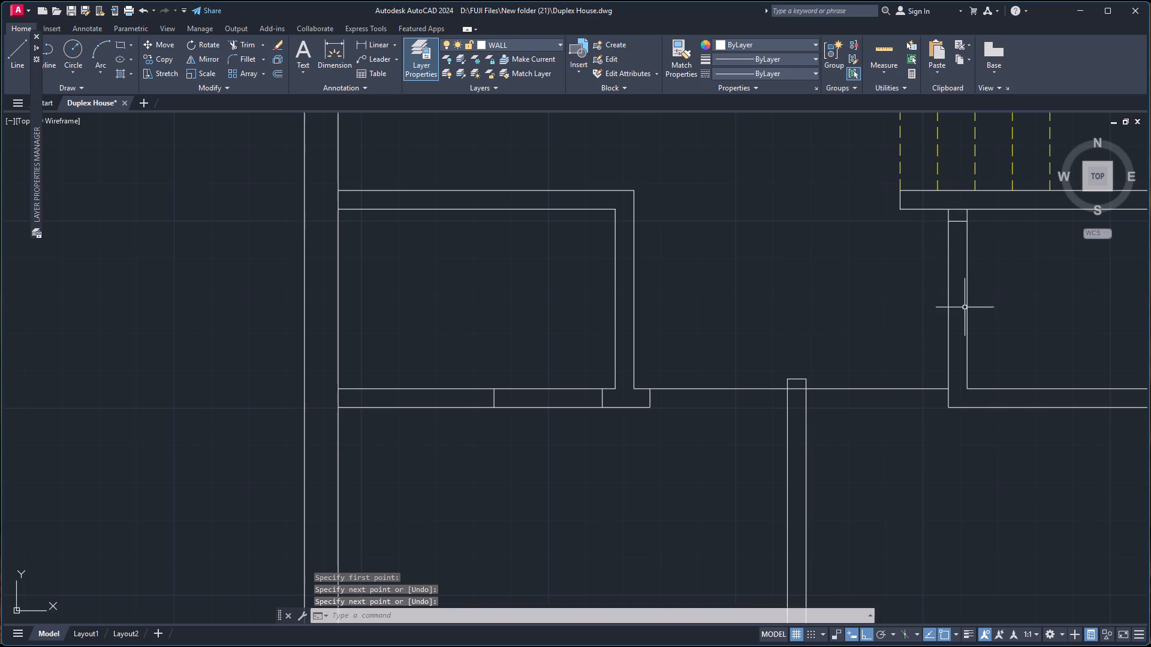
key("space")
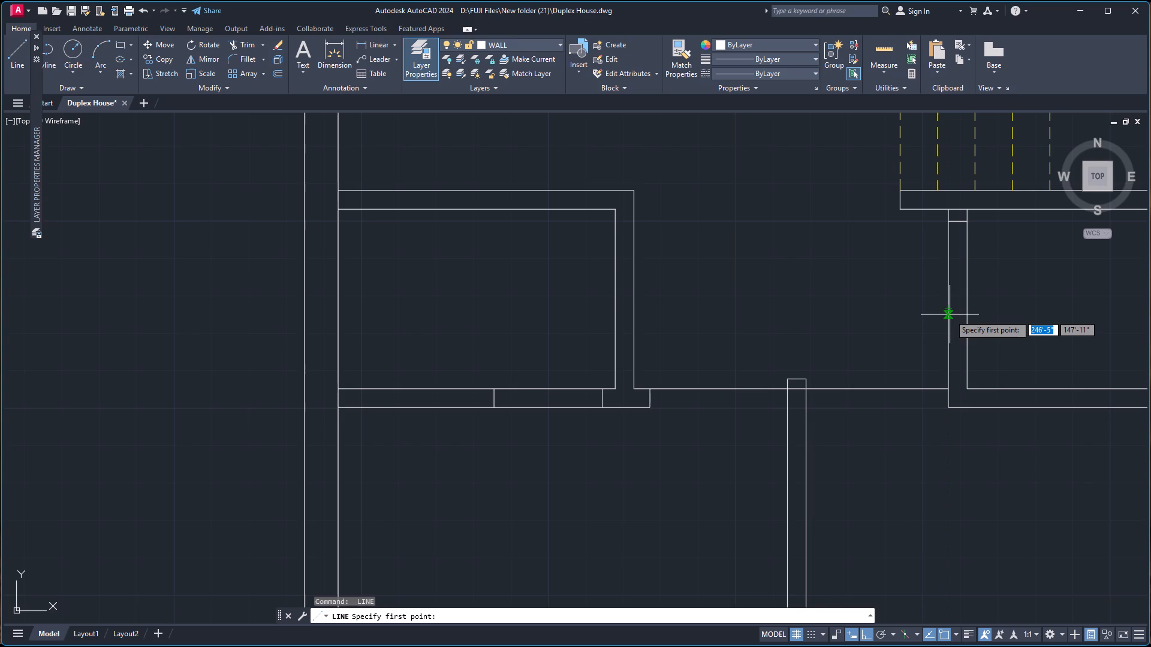
left_click(951, 308)
left_click(969, 305)
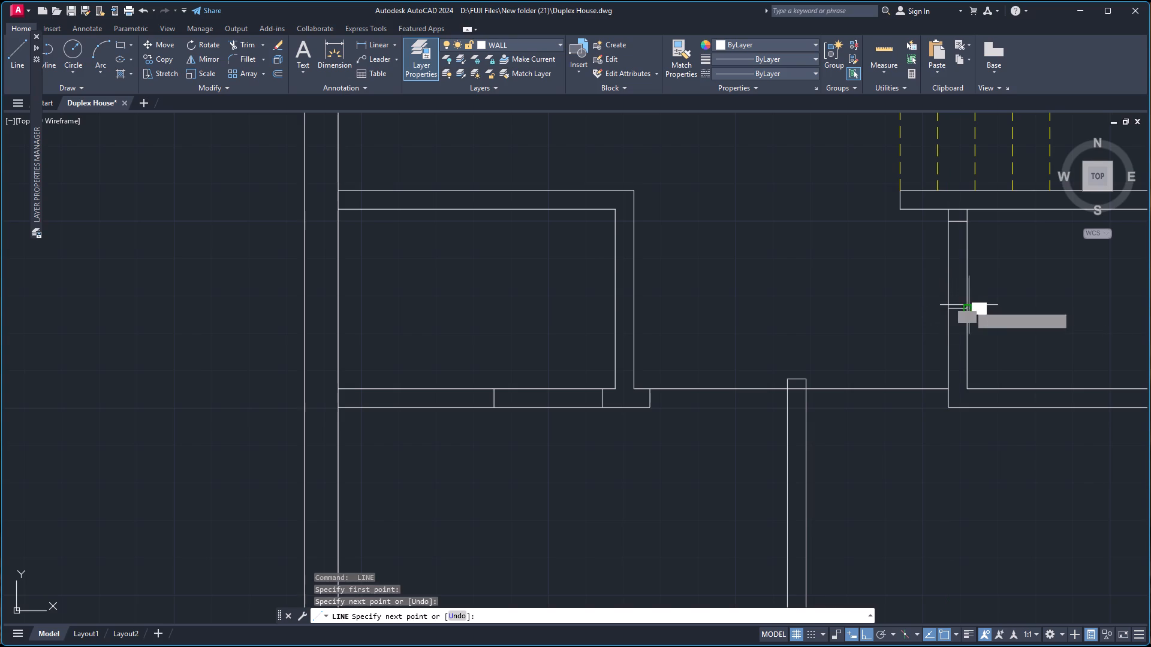
key("space")
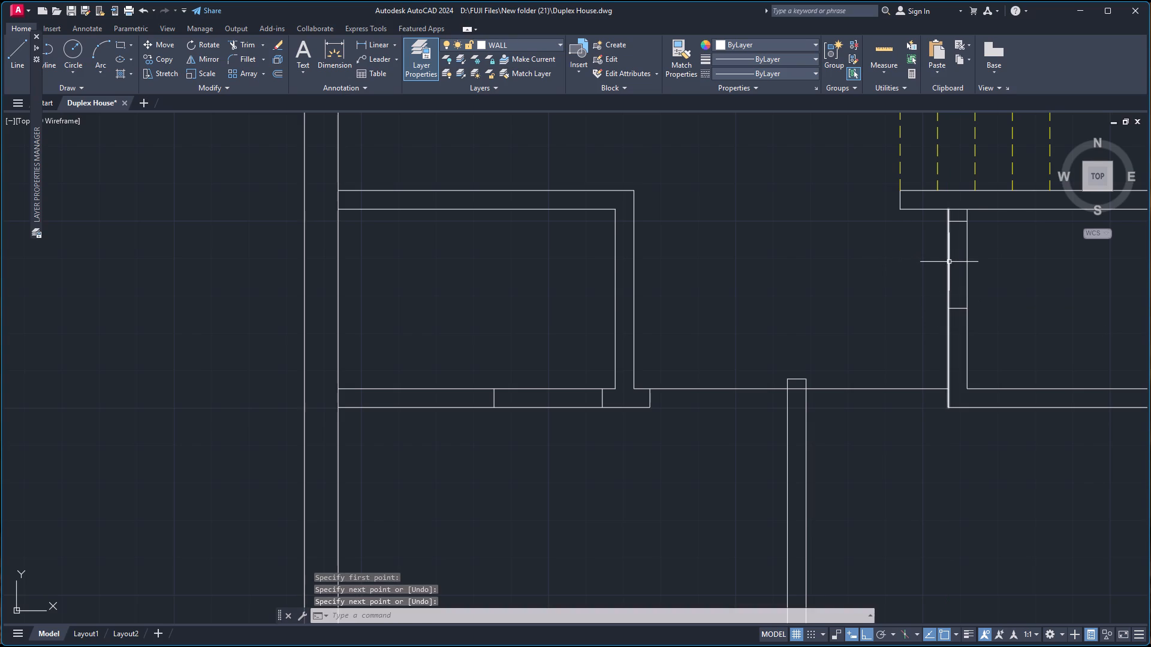
Trim the inner wall lines between the jambs of the eastern plan's room south of the staircase and its small western room.
type("TR")
key("Return")
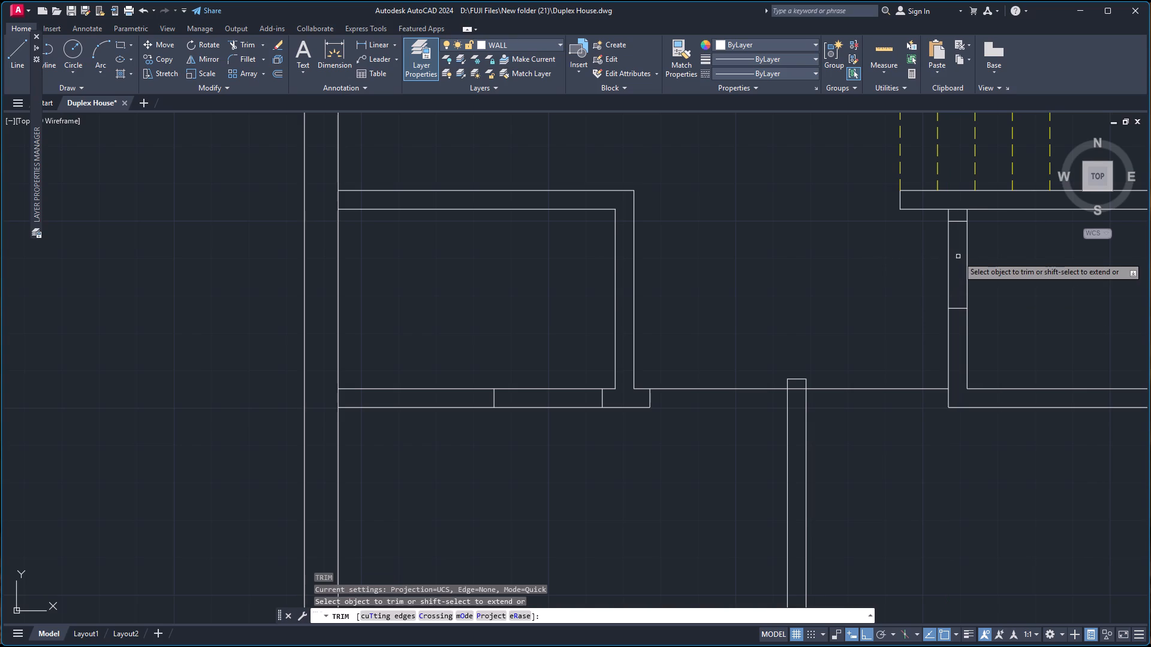
left_click(958, 256)
left_click(996, 256)
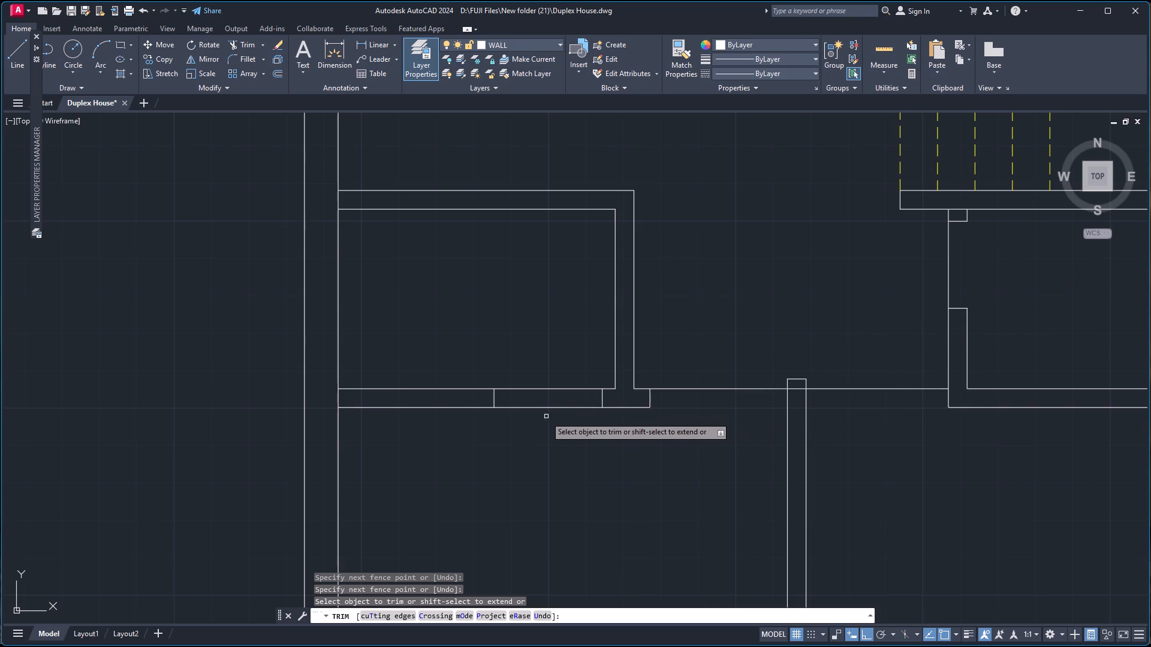
left_click(541, 395)
left_click(542, 354)
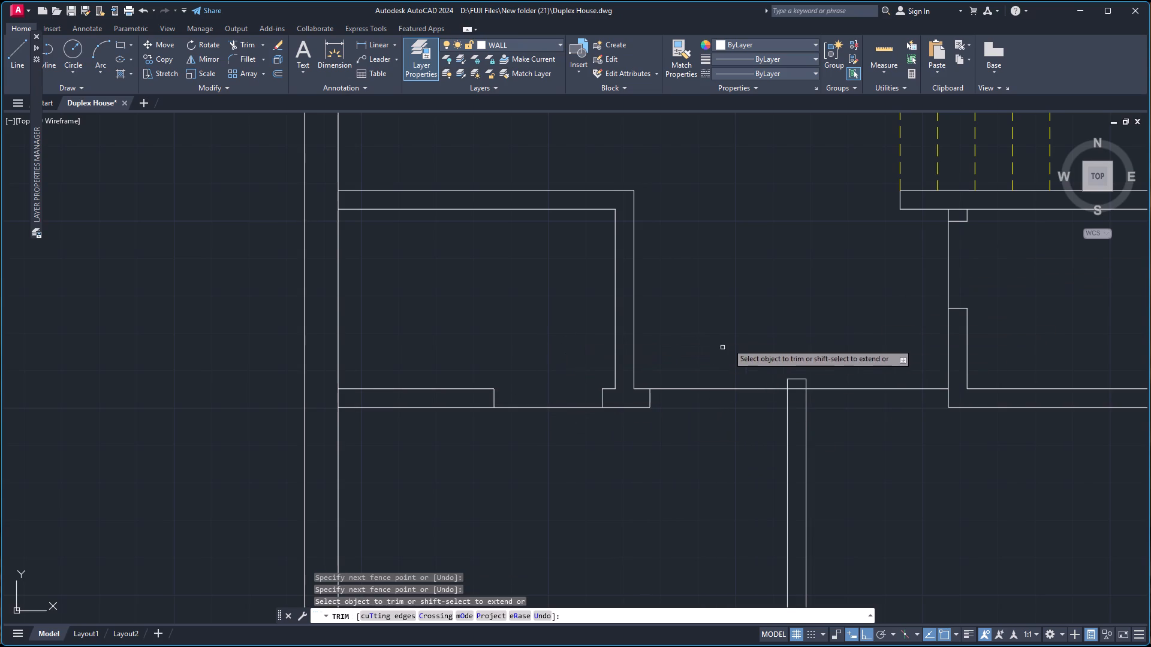
Trim the inner line between the jambs in the west wall of the western plan's room south of the staircase.
scroll(746, 330, "down", 4)
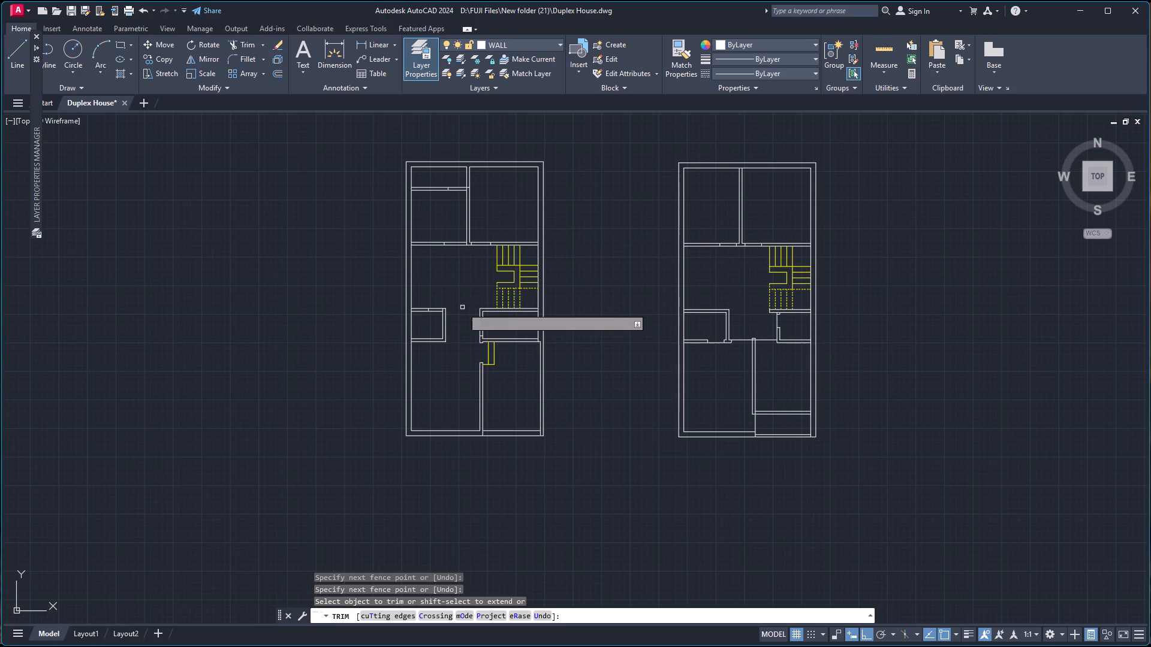
scroll(468, 297, "up", 3)
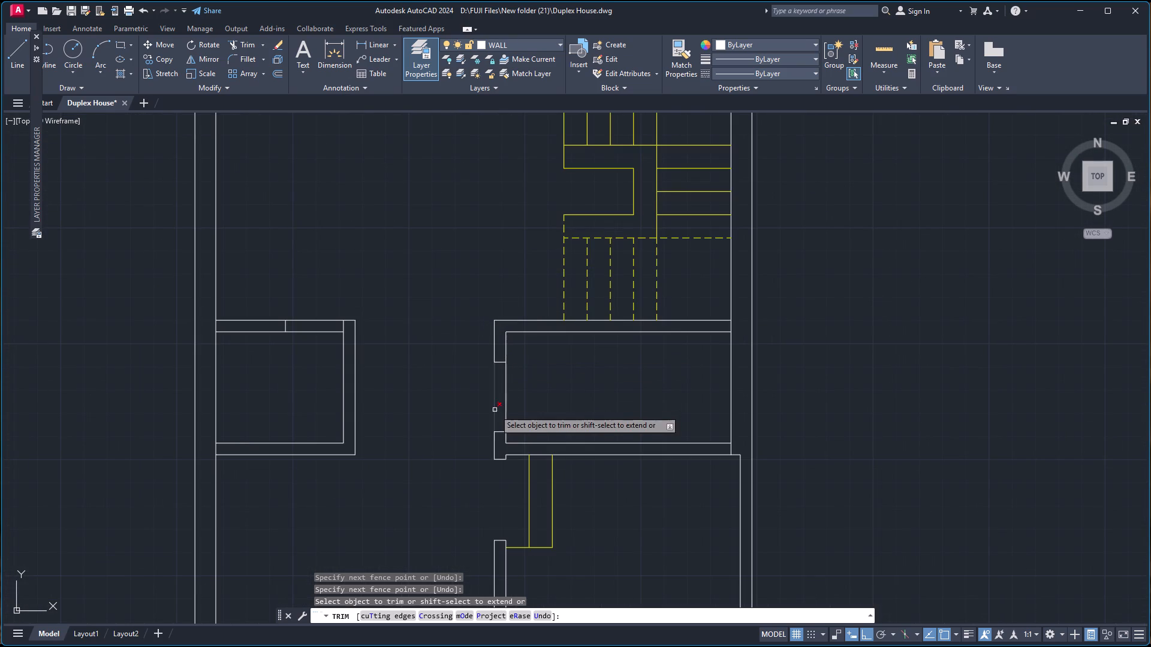
left_click(504, 401)
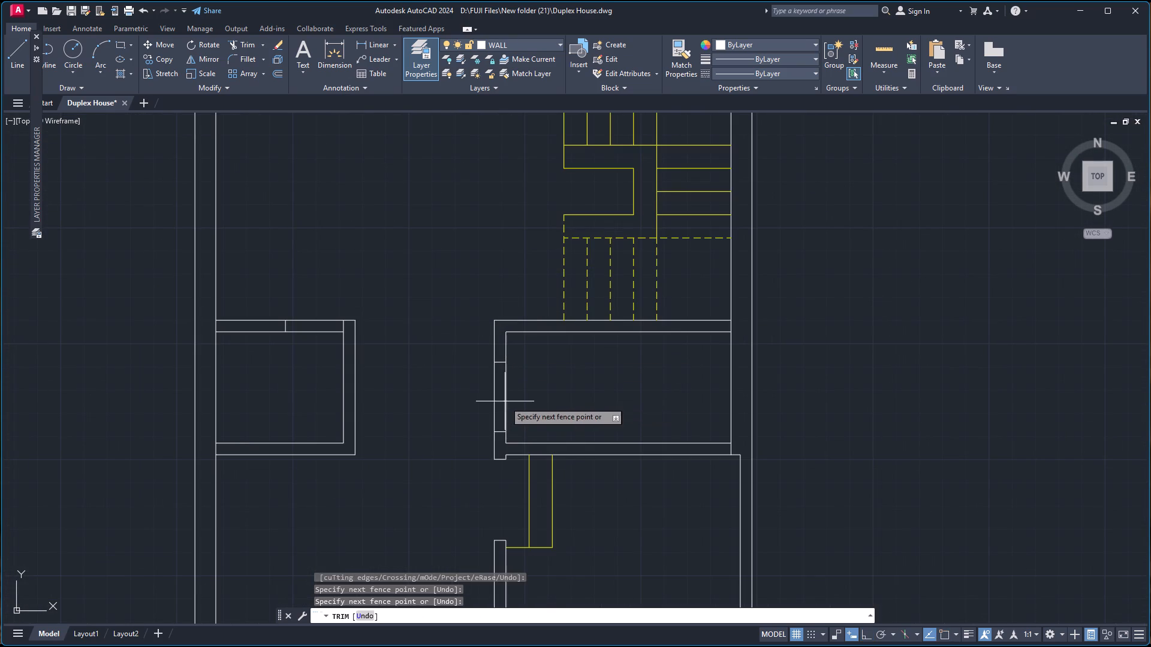
left_click(535, 400)
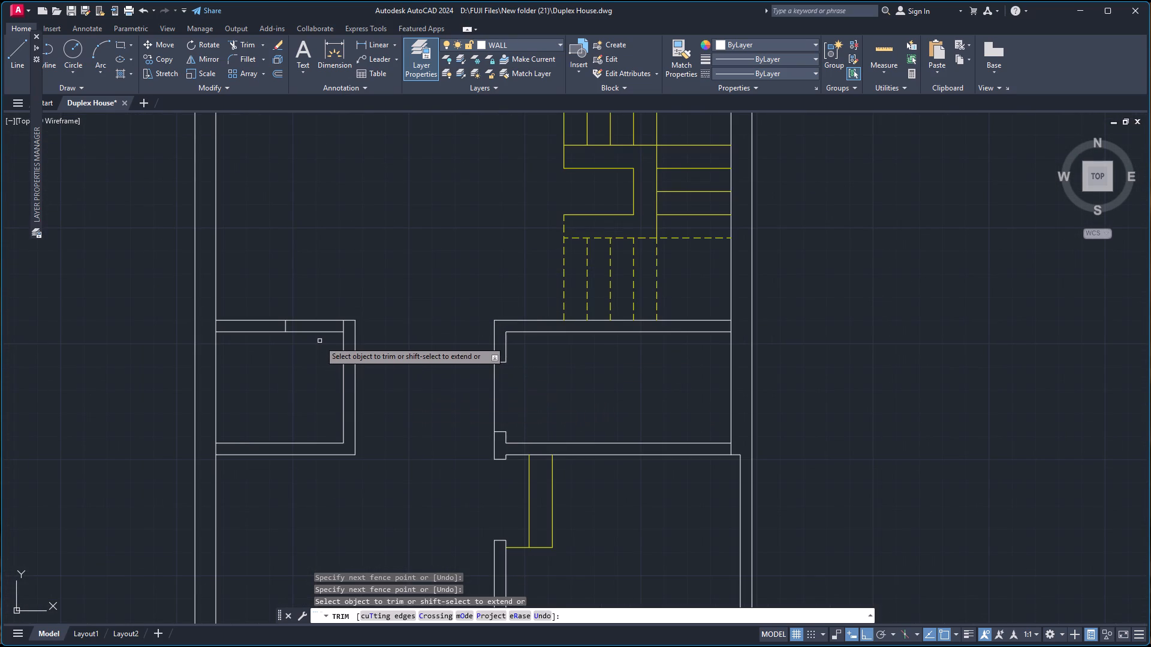
In the western plan's northwest, trim both lines of the room's south wall and the south line of its northern partition, from jamb to dividing wall.
scroll(367, 276, "down", 3)
scroll(372, 196, "up", 2)
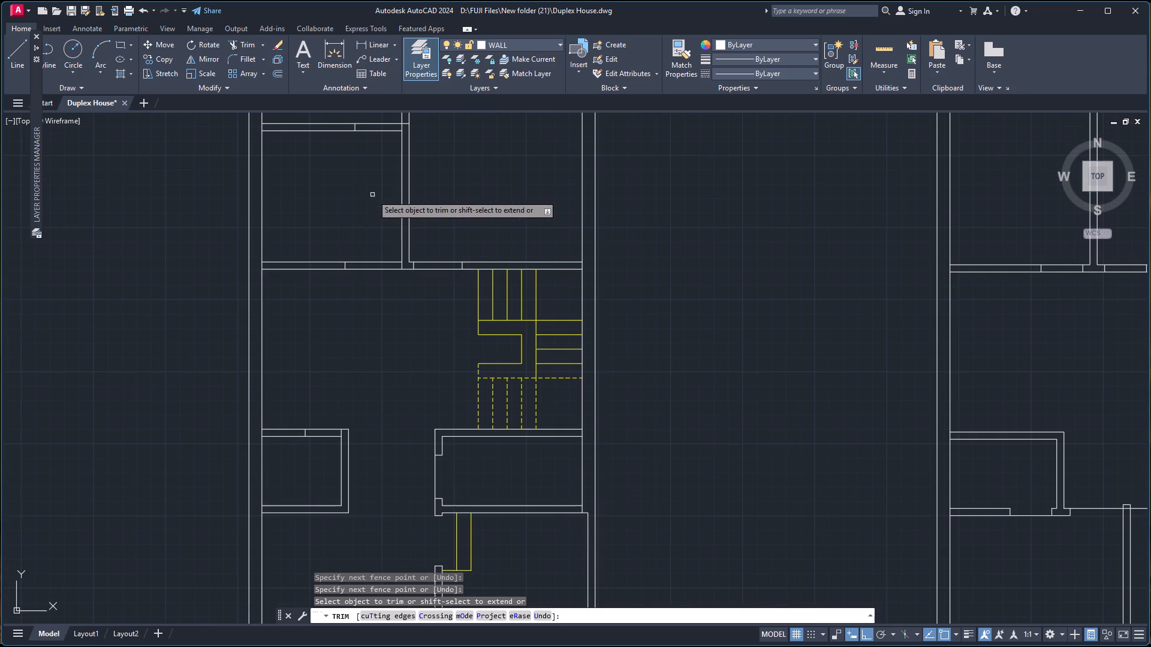
left_click(370, 250)
left_click(380, 301)
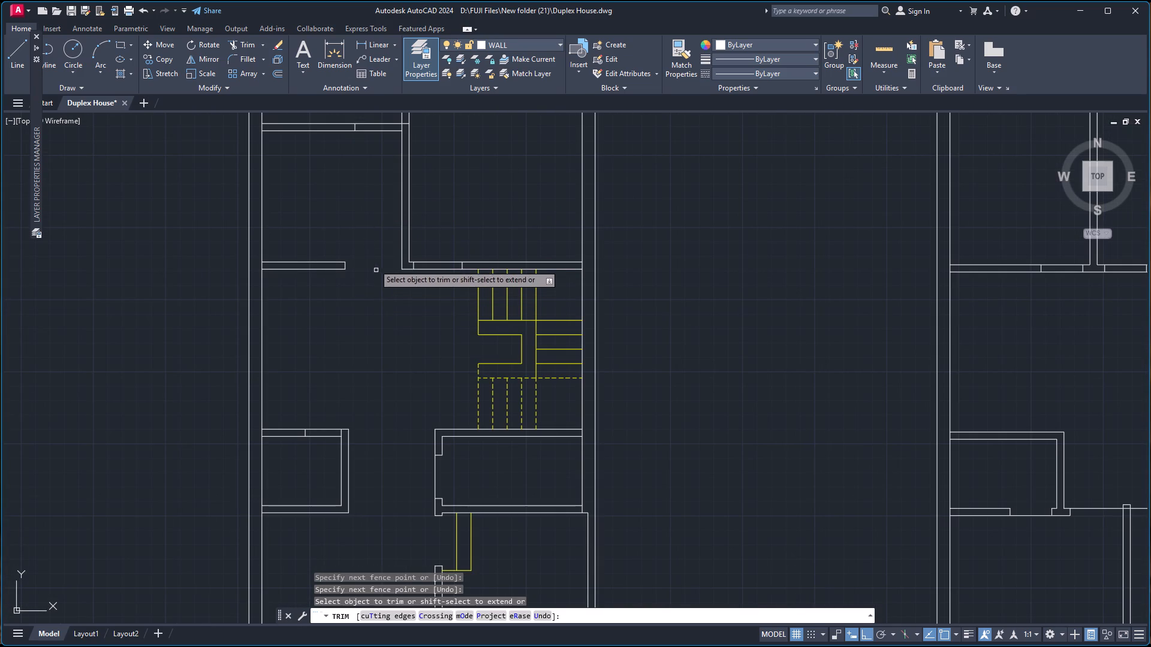
left_click(384, 131)
left_click(405, 123)
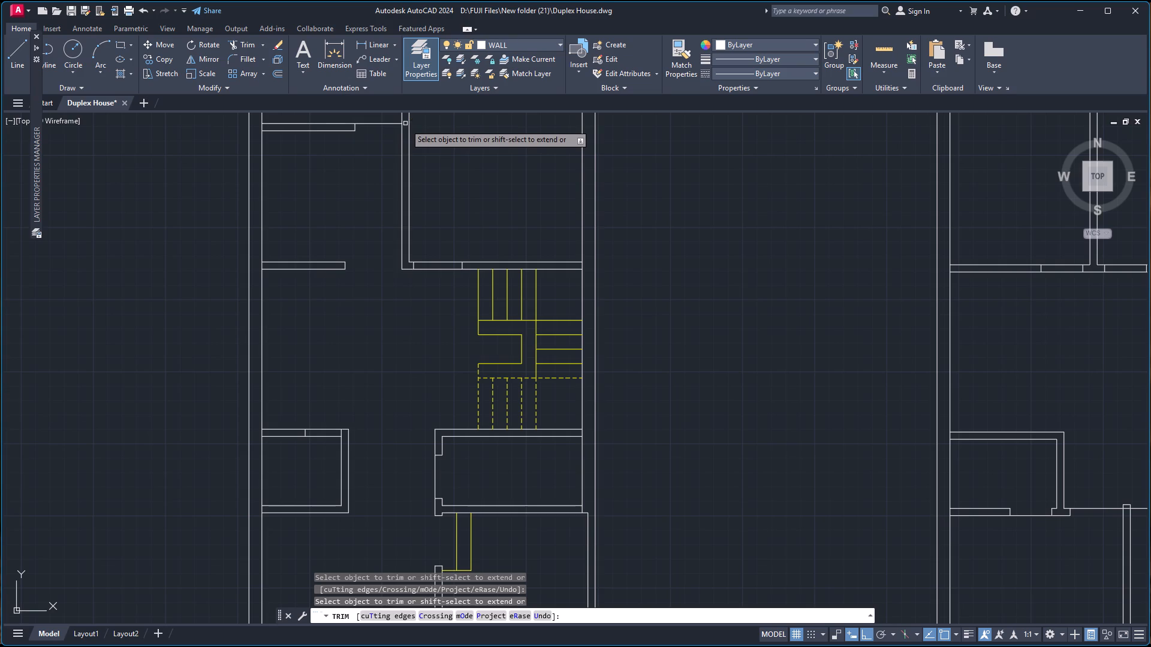
Trim the inner line between the jambs in the south wall of the western plan's northeastern room.
scroll(402, 137, "down", 5)
scroll(406, 133, "up", 6)
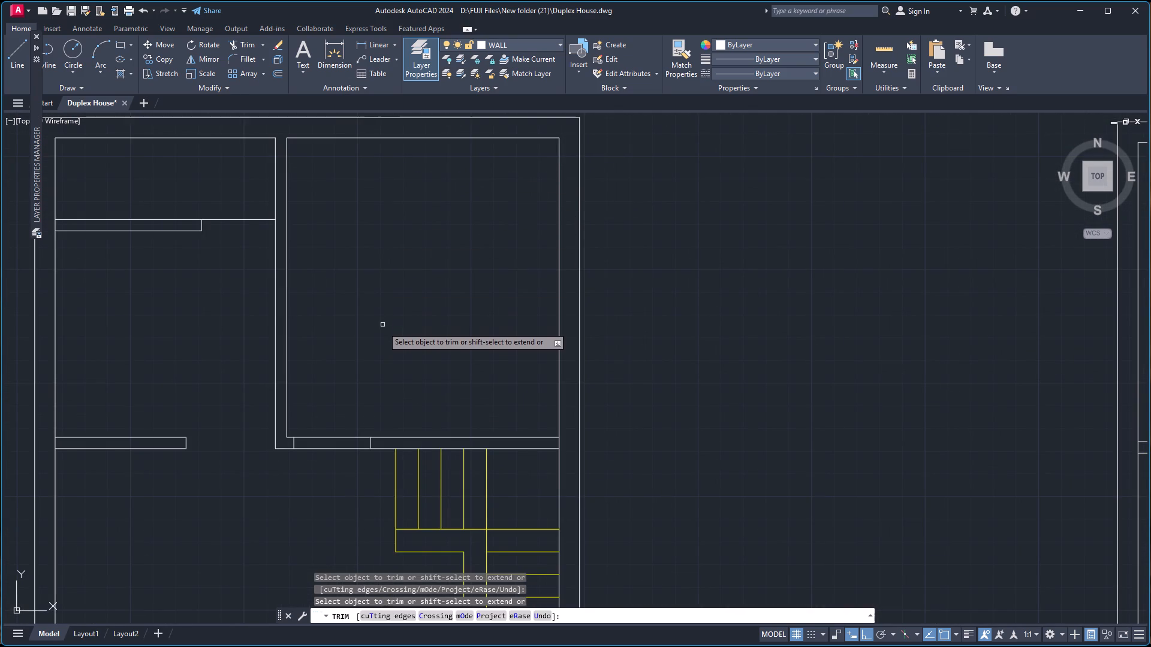
left_click(345, 440)
left_click(353, 415)
Trim the inner wall lines between the jambs in the south walls of the eastern plan's northwestern and northeastern rooms.
scroll(415, 369, "down", 4)
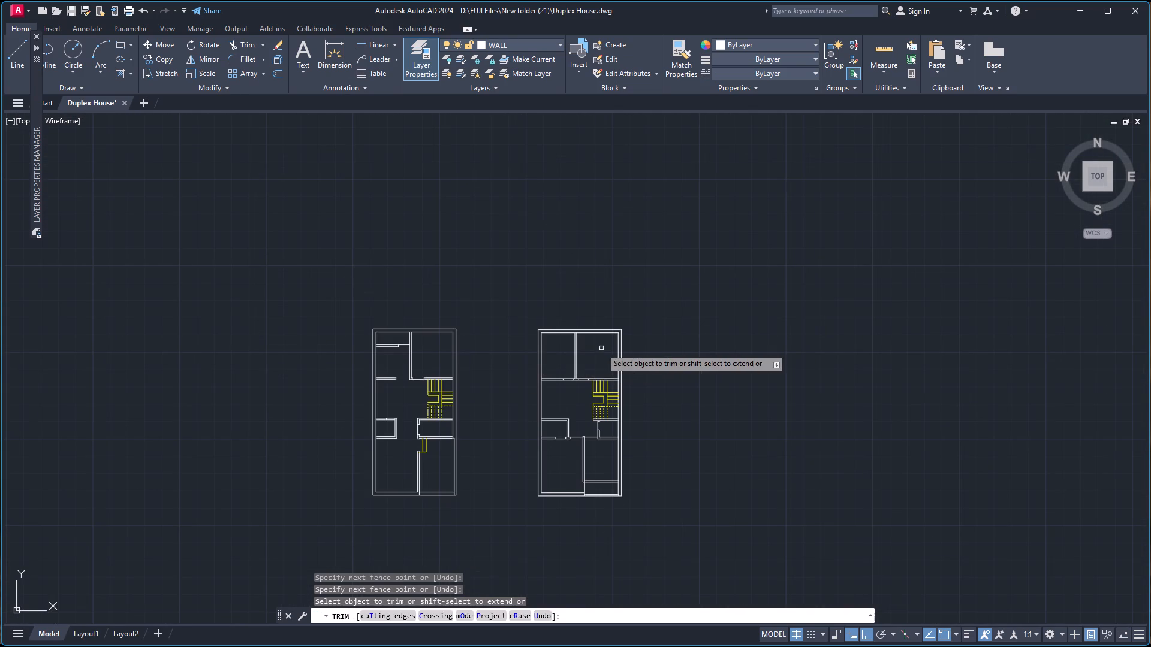
scroll(597, 355, "up", 3)
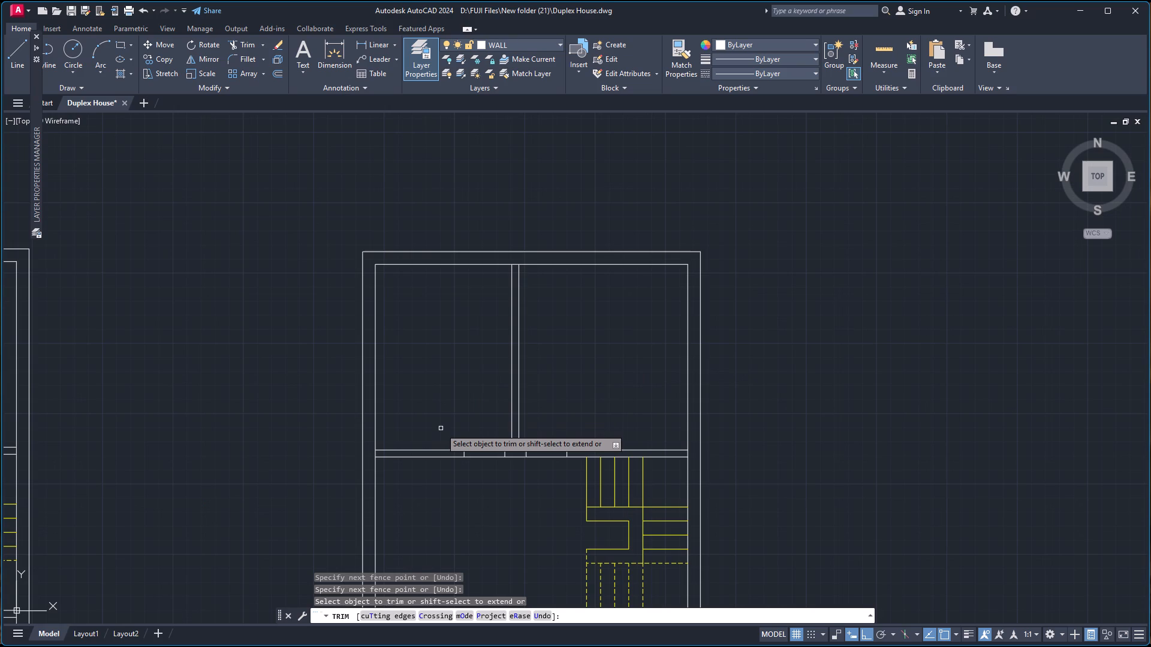
left_click(489, 455)
left_click(489, 440)
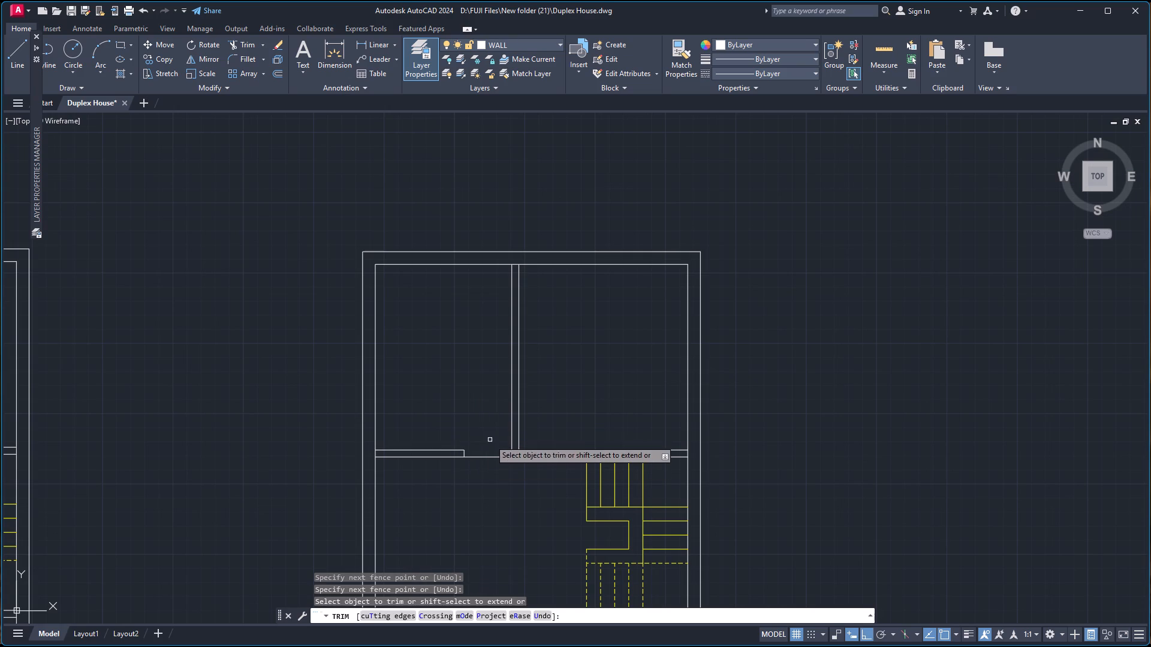
left_click(549, 454)
left_click(553, 429)
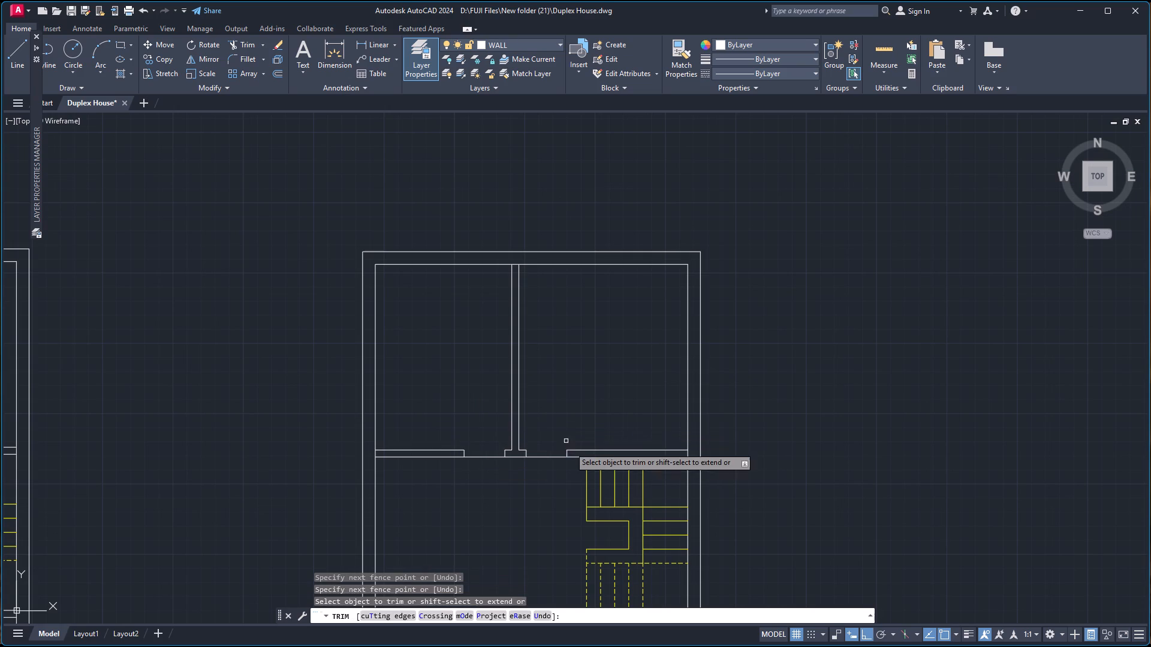
scroll(584, 491, "down", 4)
scroll(585, 518, "up", 3)
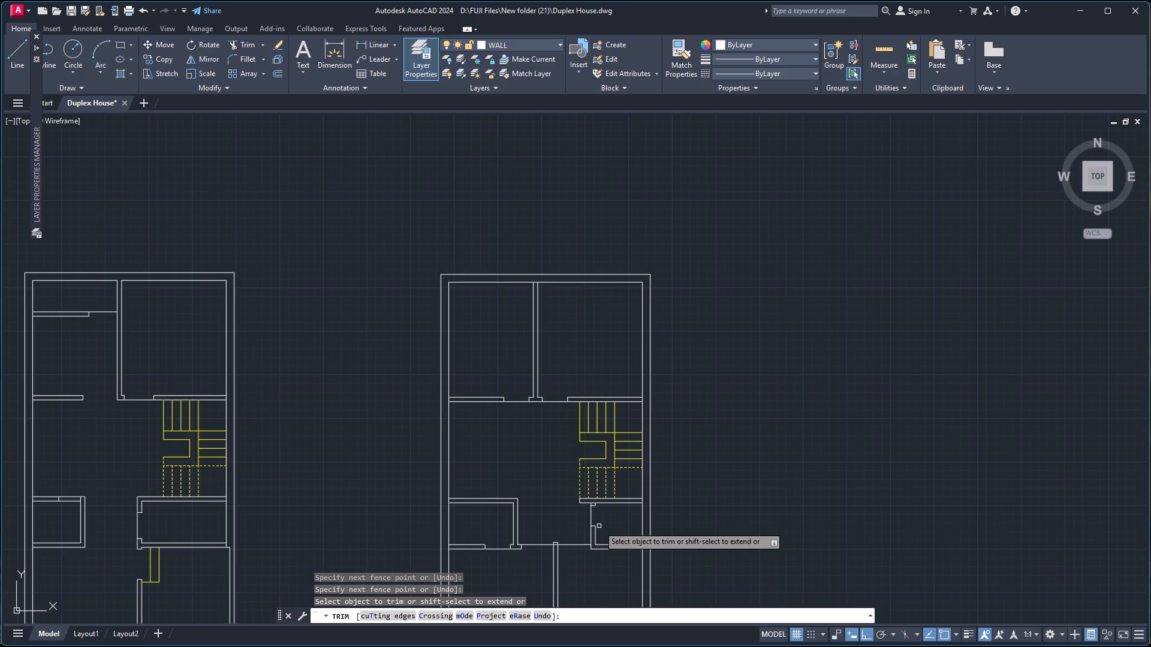
scroll(599, 526, "up", 1)
scroll(602, 530, "down", 4)
scroll(602, 589, "up", 2)
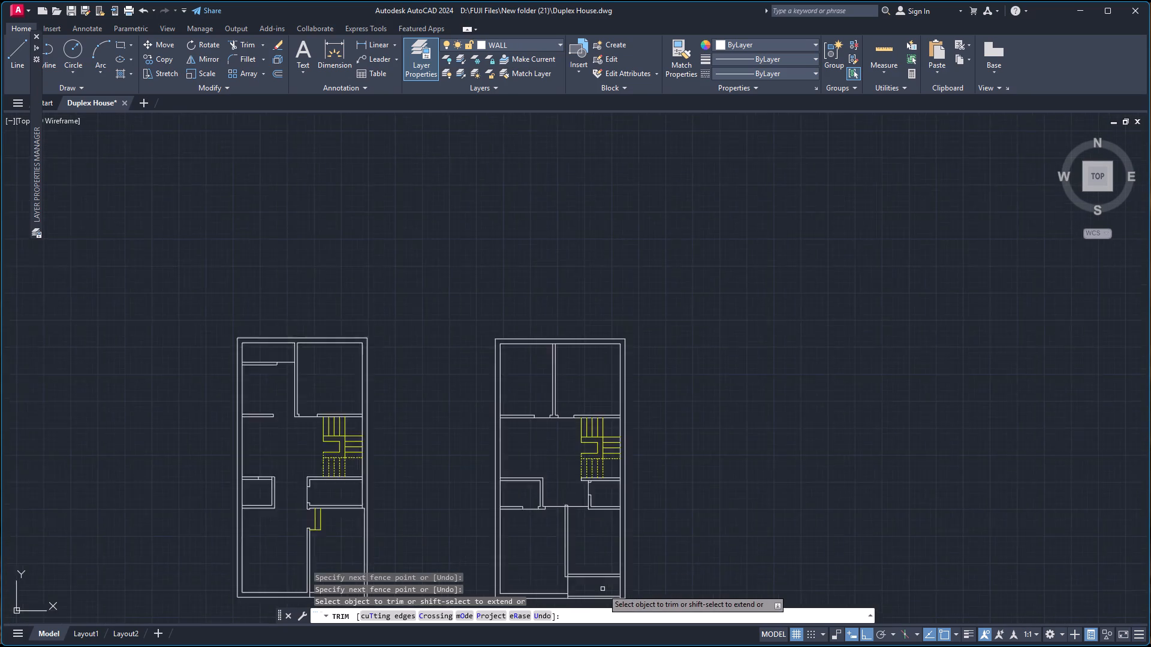
scroll(602, 589, "up", 2)
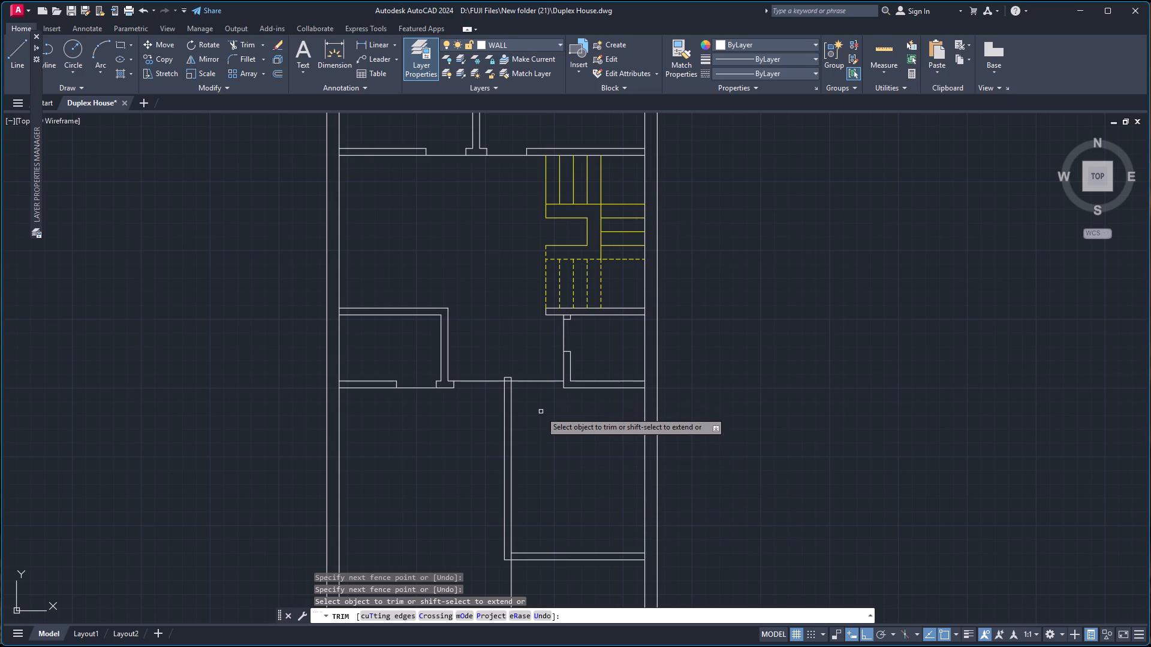
key("Escape")
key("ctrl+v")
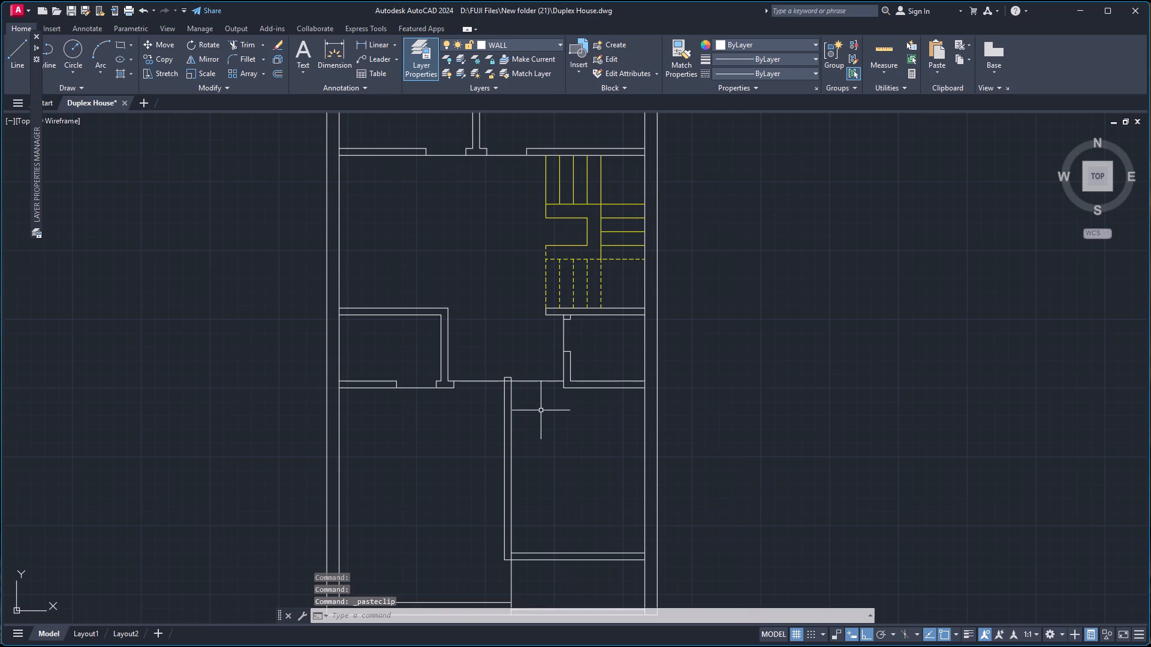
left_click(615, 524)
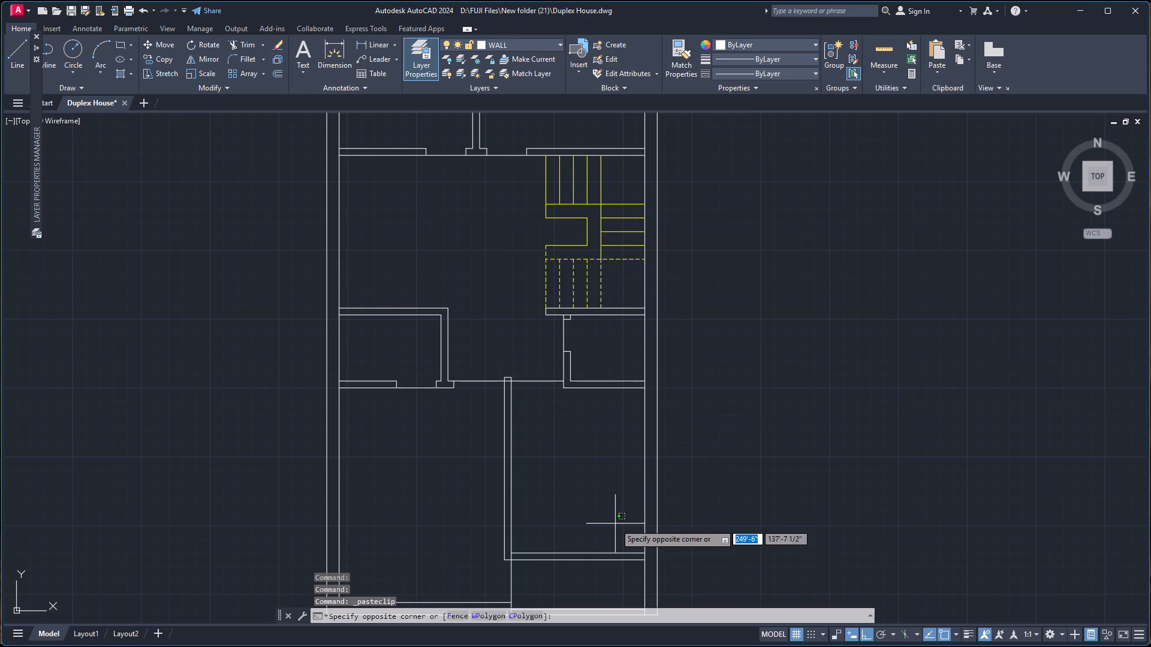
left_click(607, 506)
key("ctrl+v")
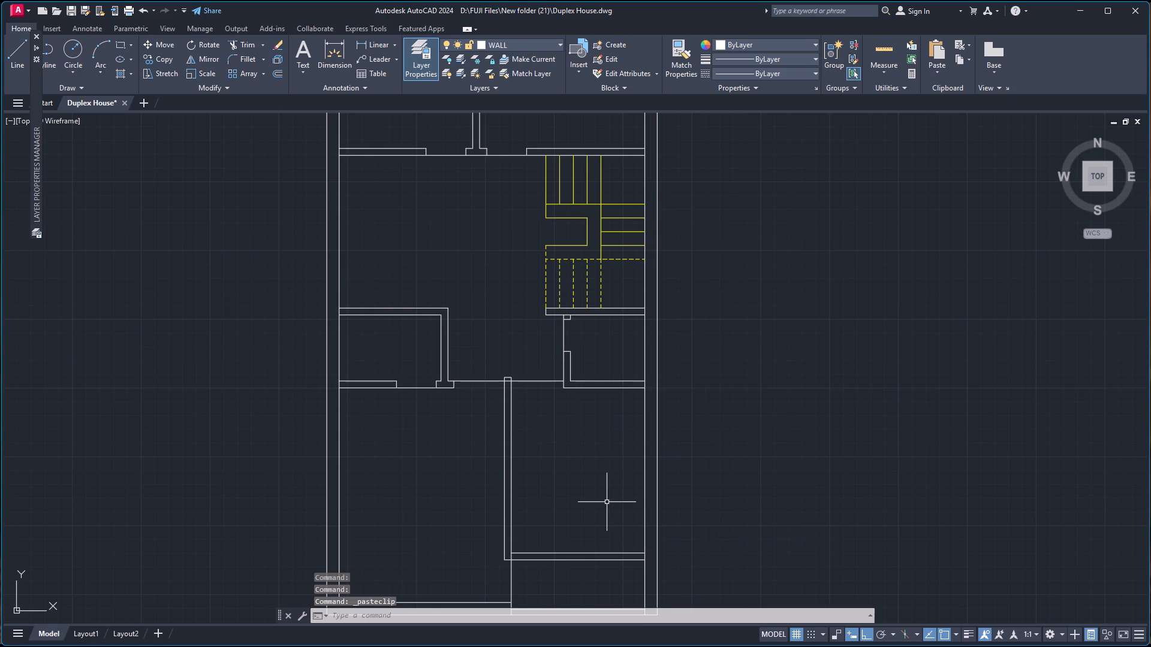
Draw one jamb line across the south wall of the eastern plan's southeastern room, in its western half.
scroll(411, 217, "down", 4)
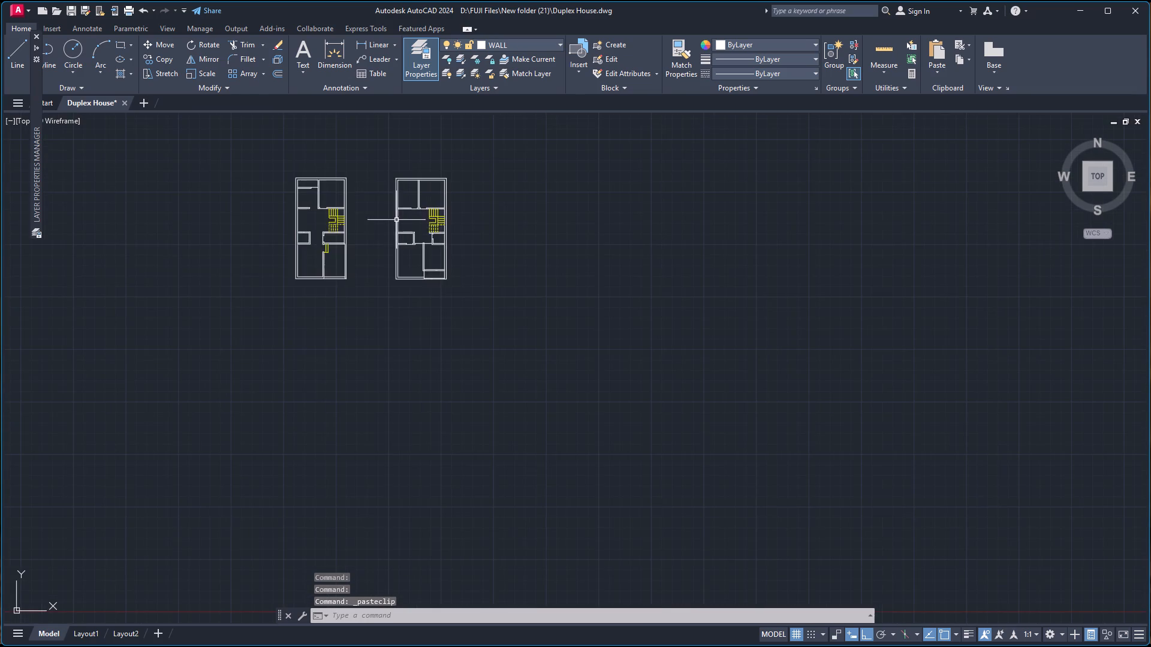
scroll(324, 230, "up", 2)
scroll(556, 273, "up", 1)
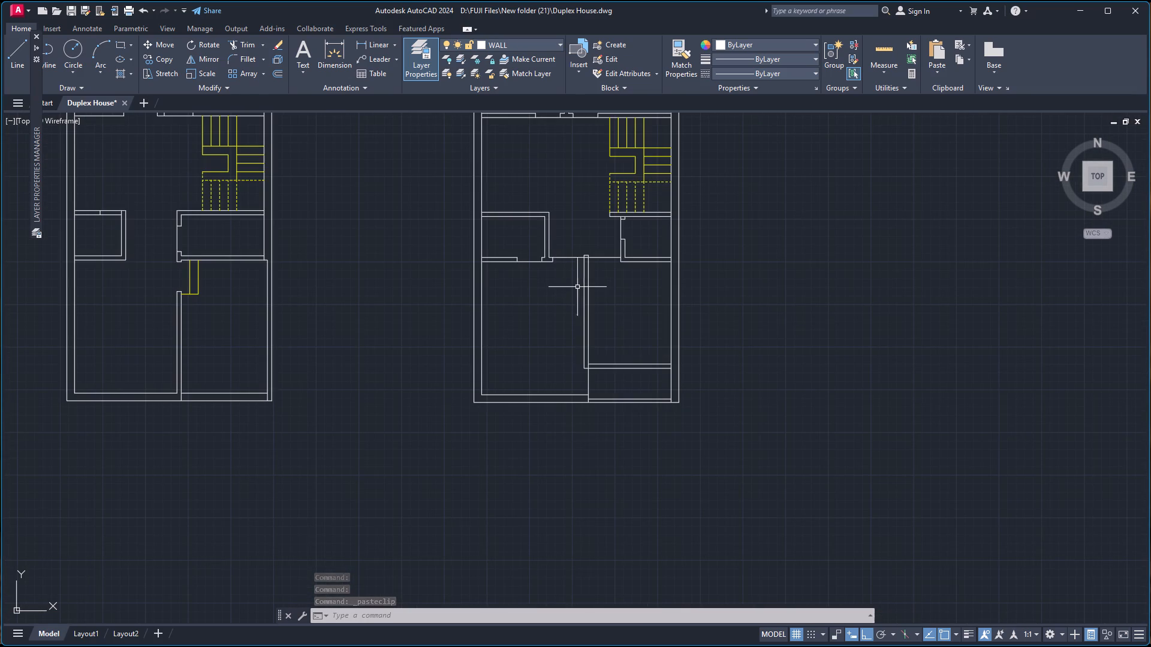
scroll(630, 332, "up", 2)
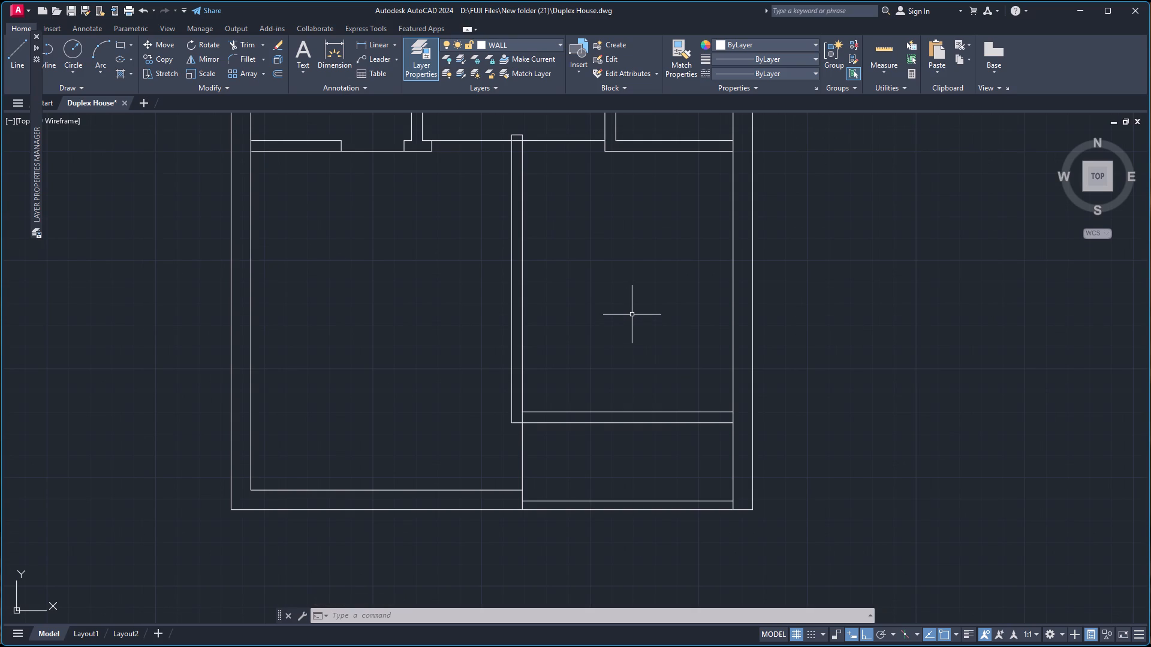
key("l")
key("Return")
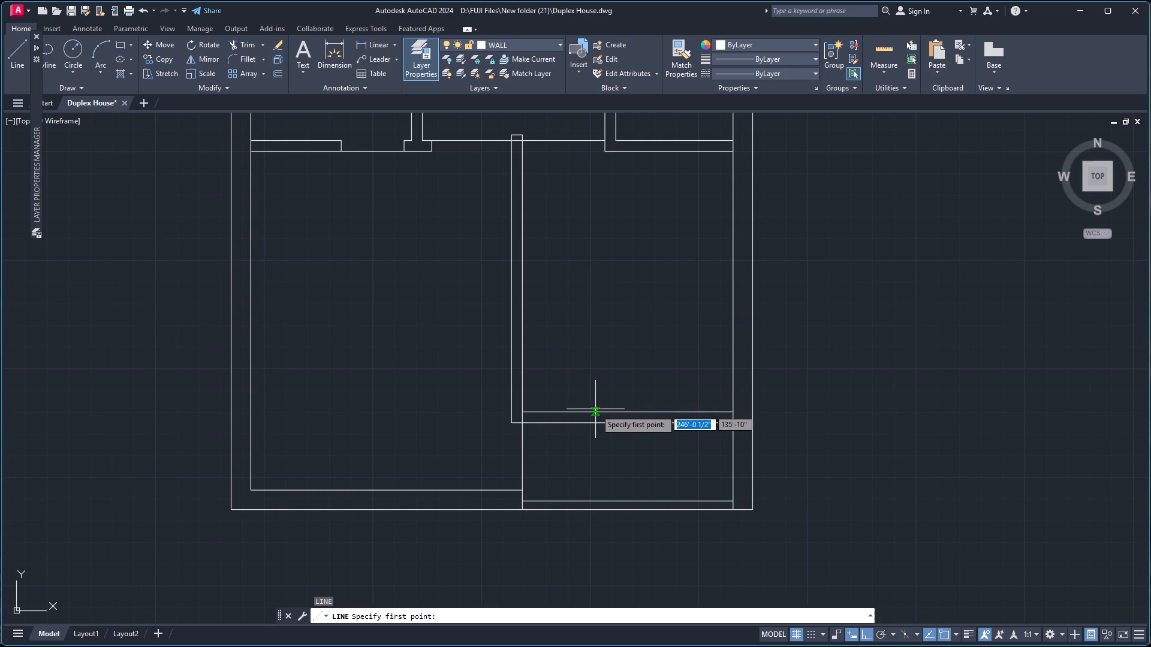
left_click(594, 412)
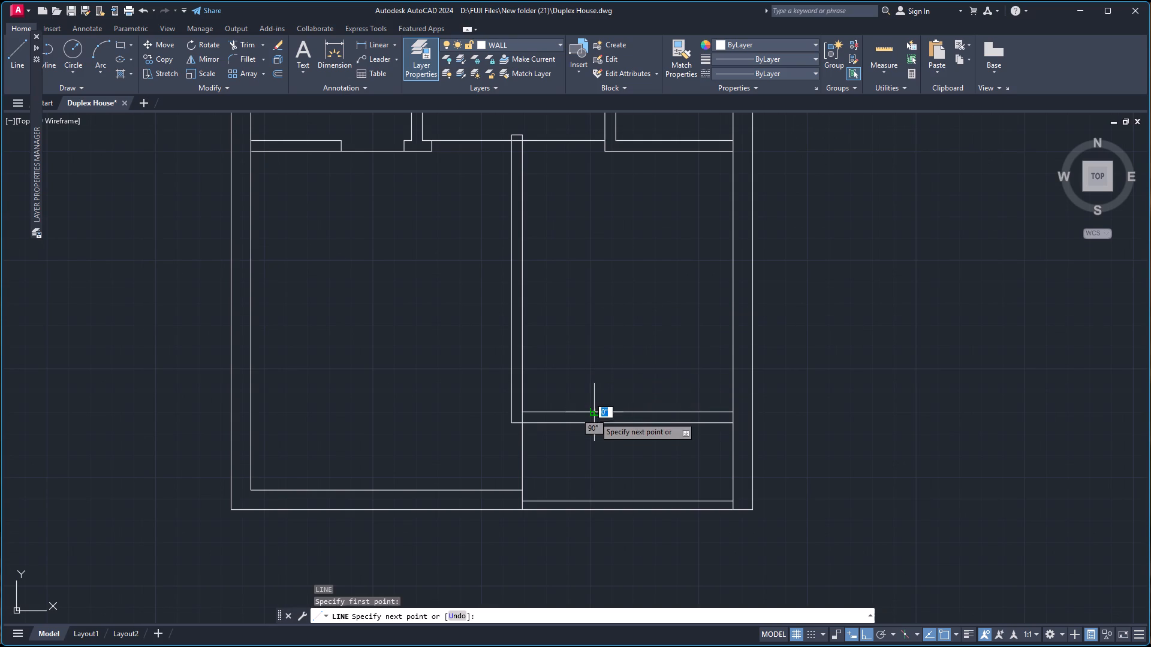
left_click(594, 427)
key("space")
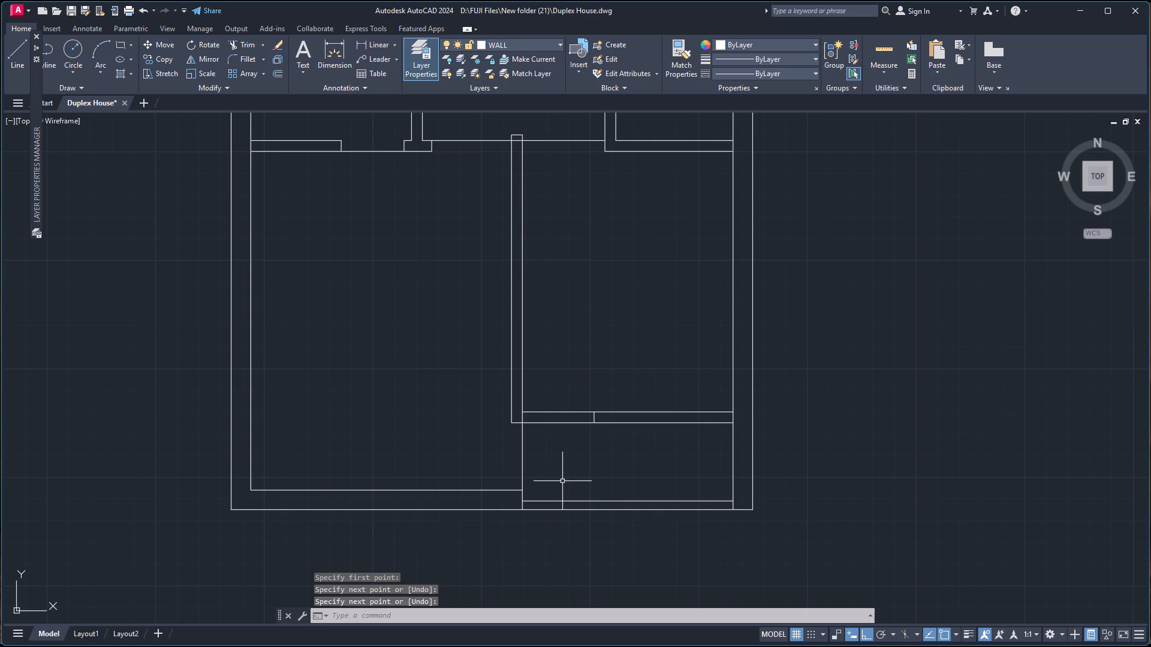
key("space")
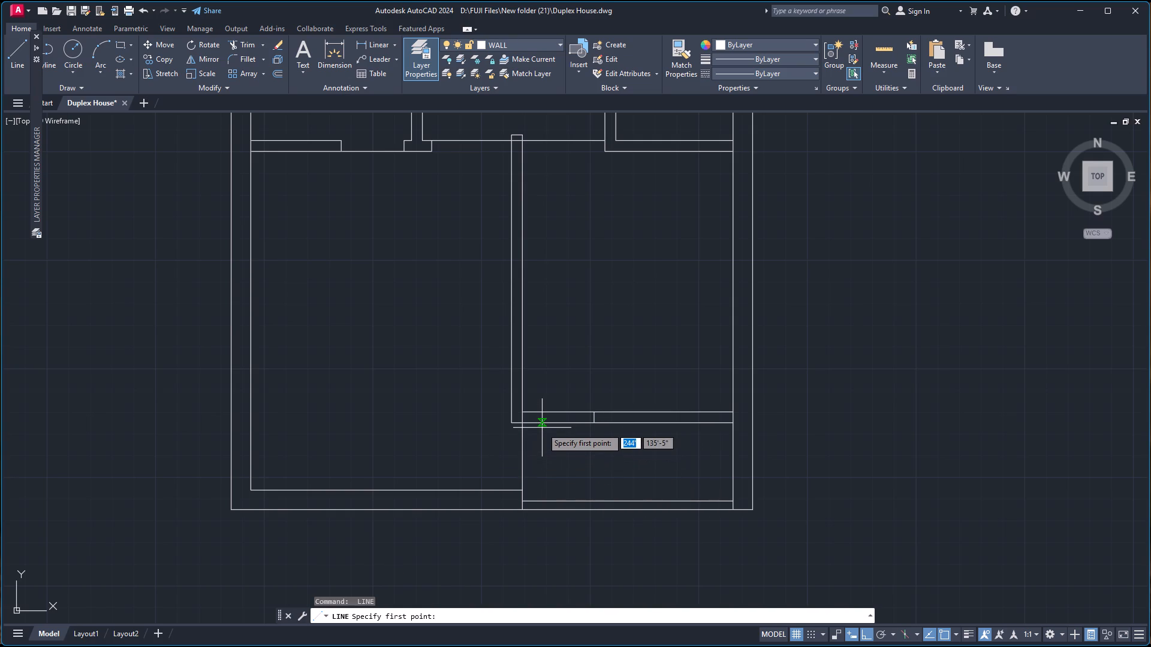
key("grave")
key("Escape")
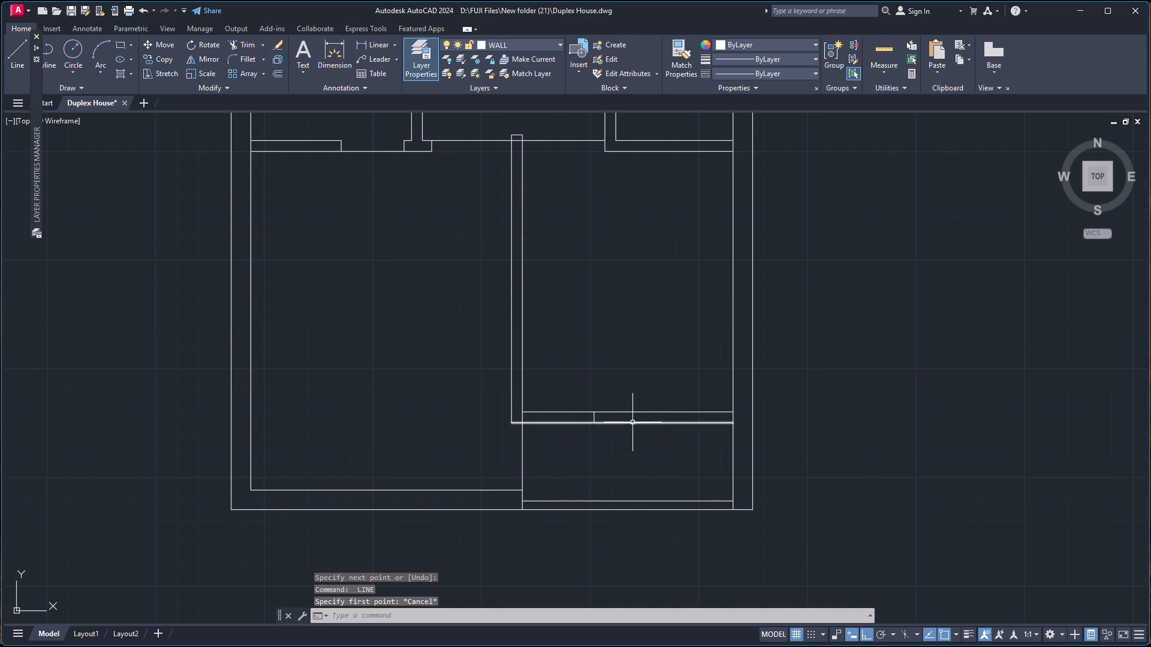
Trim the inner line of the eastern plan's southeastern room's south wall between the dividing wall and the jamb line.
type("TR")
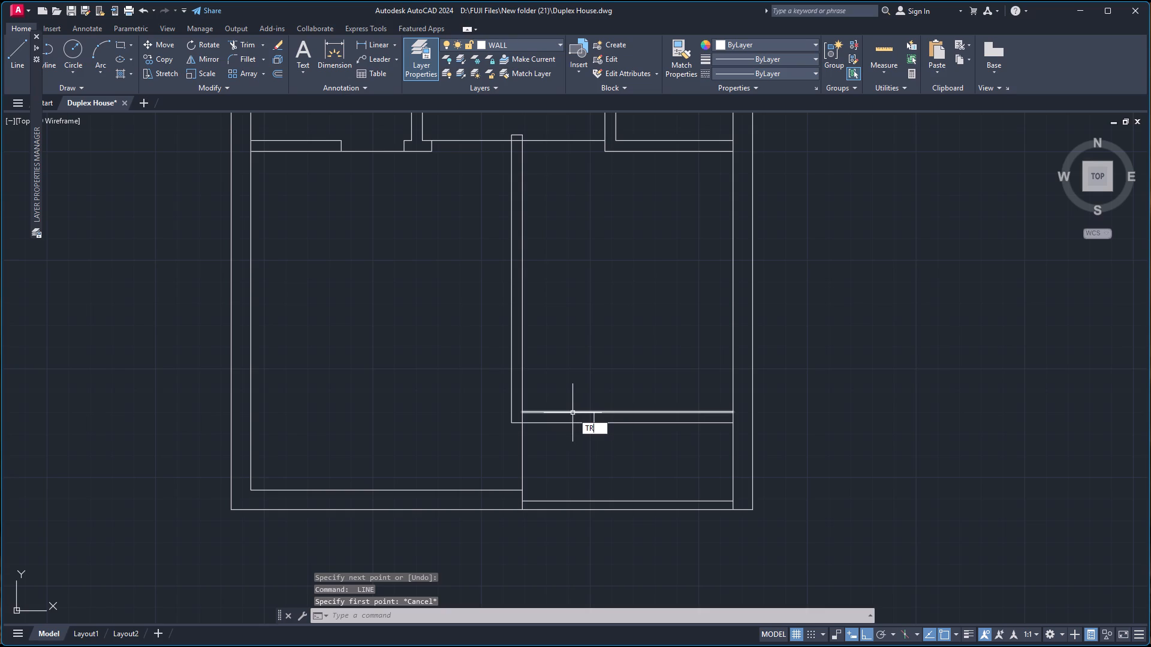
key("Return")
left_click(564, 418)
left_click(568, 394)
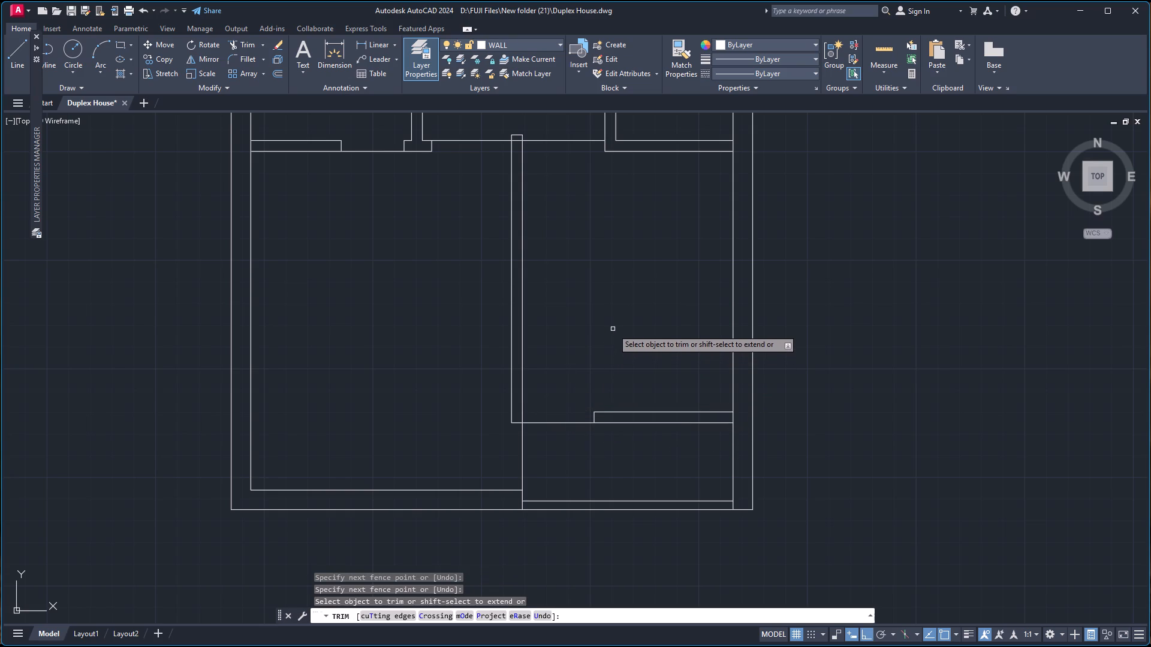
scroll(613, 322, "down", 2)
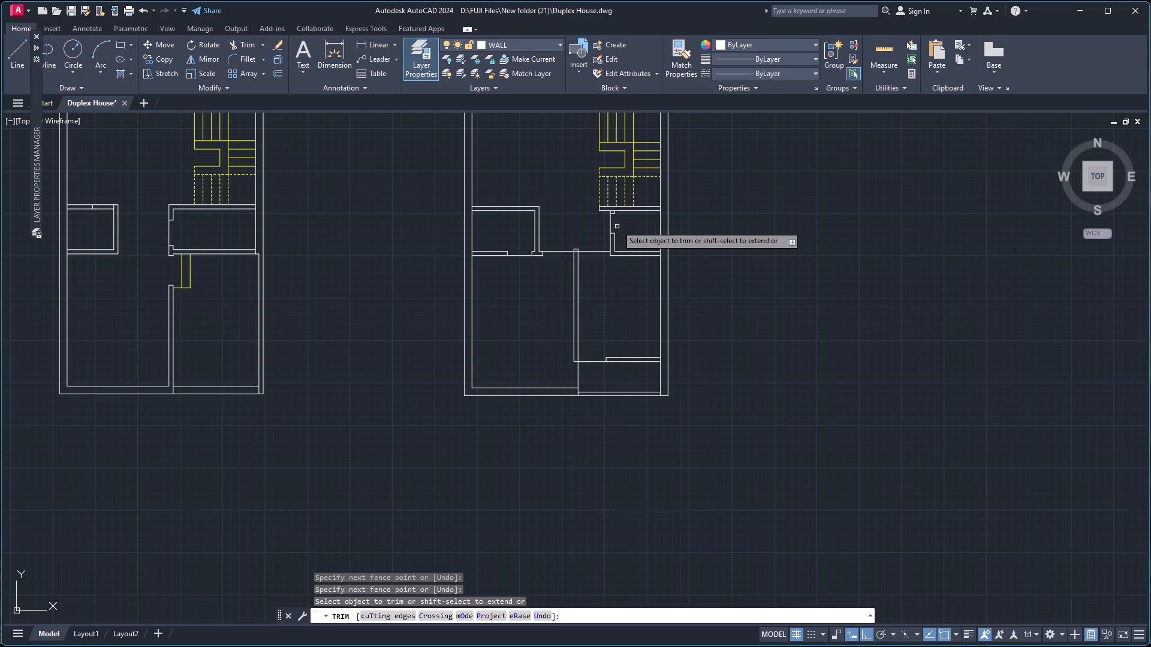
scroll(626, 206, "up", 2)
scroll(626, 206, "down", 5)
scroll(623, 149, "up", 1)
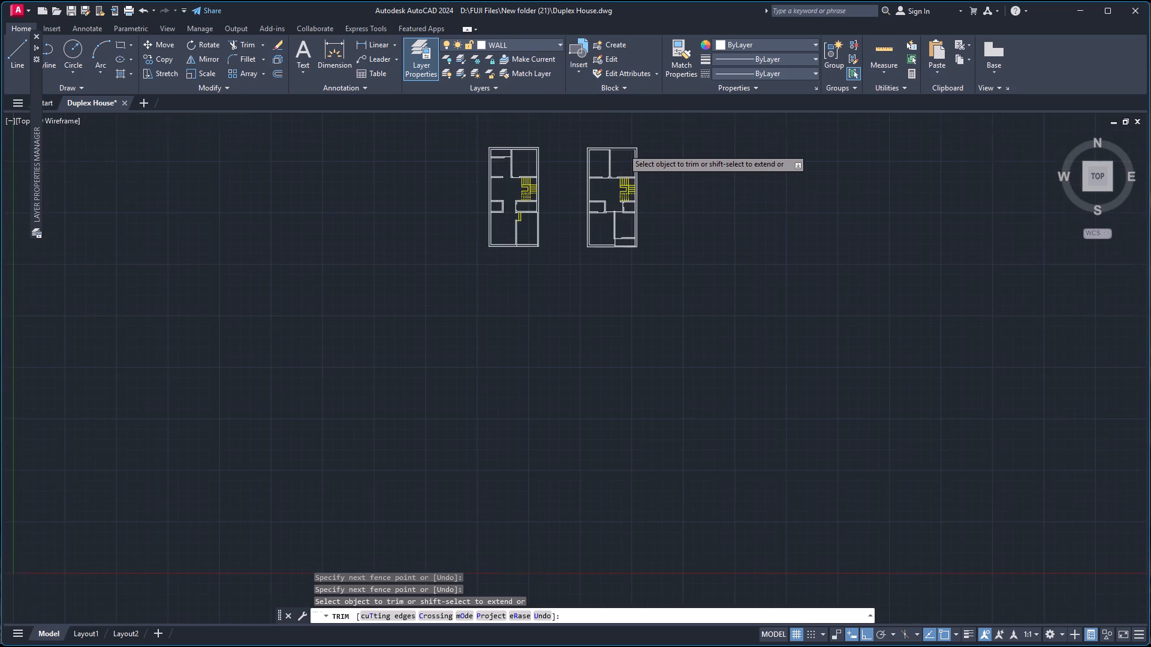
scroll(623, 149, "up", 1)
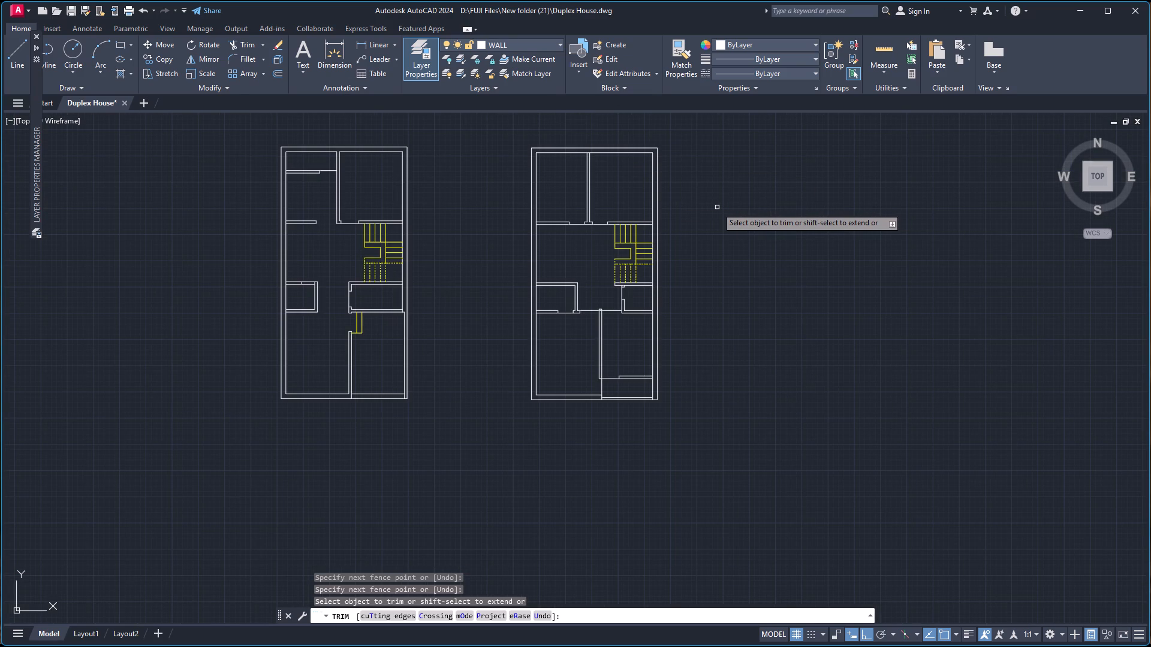
key("Escape")
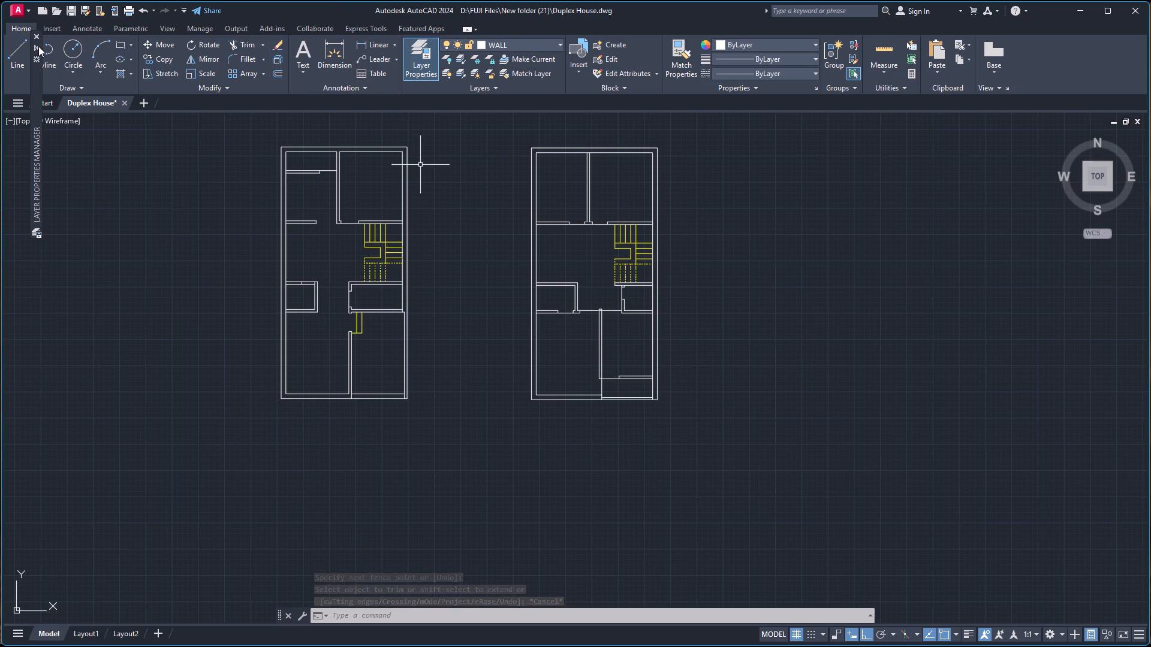
Create a new layer named DOOR in the Layer Properties Manager.
left_click(114, 56)
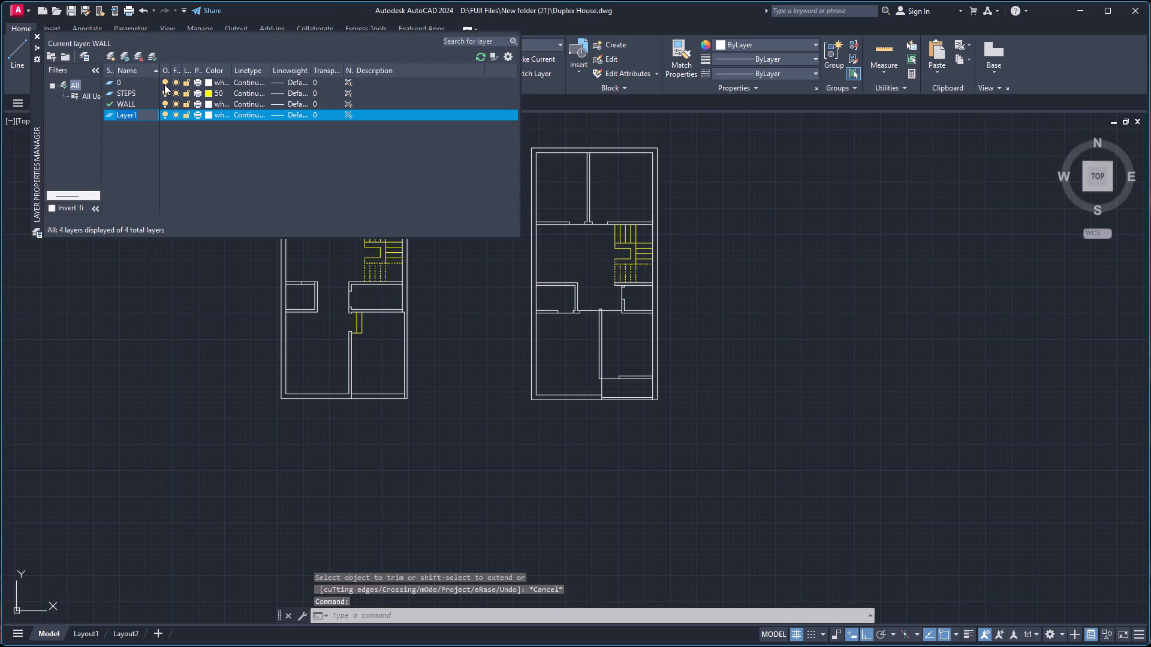
key("shift+d")
type("OOR")
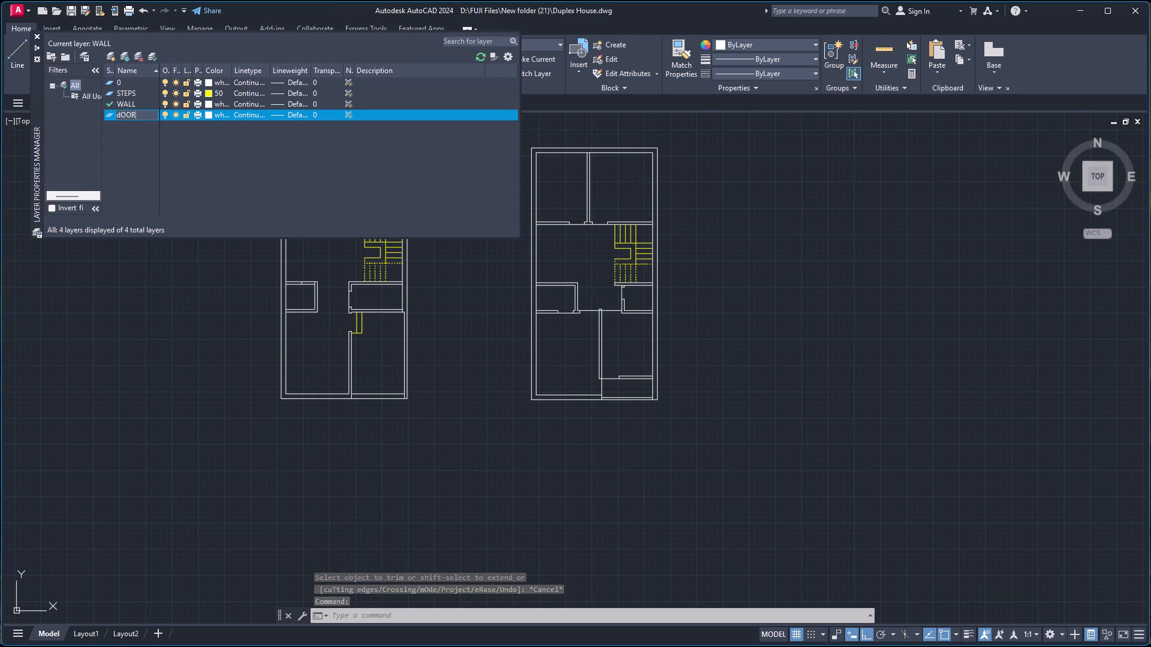
key("Return")
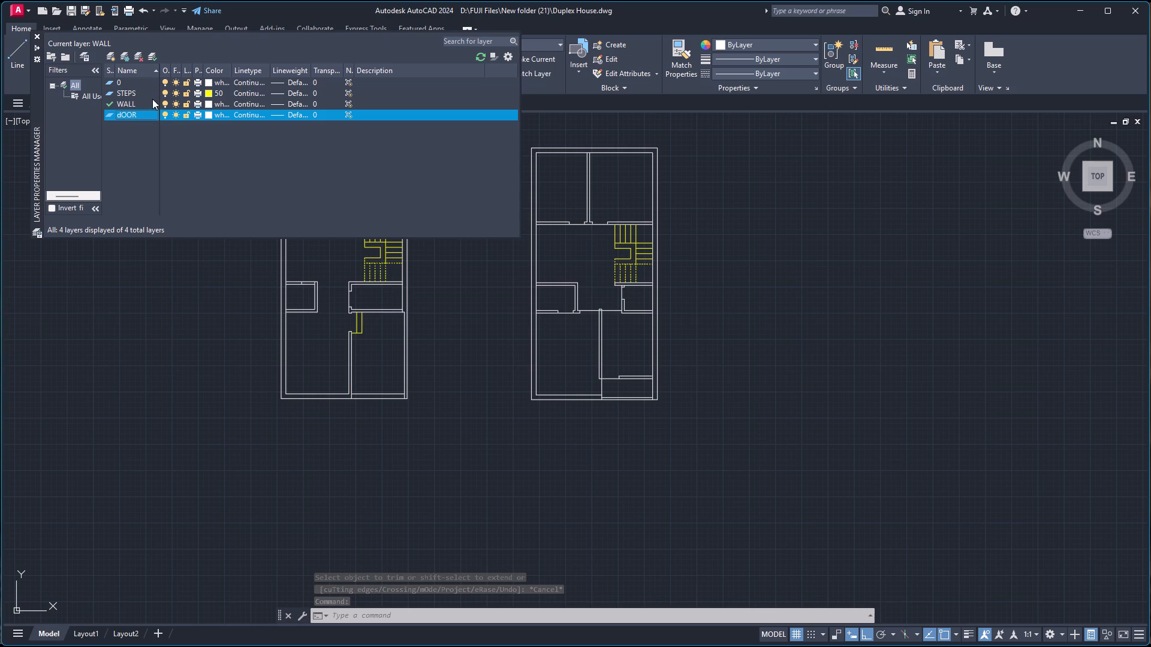
right_click(146, 111)
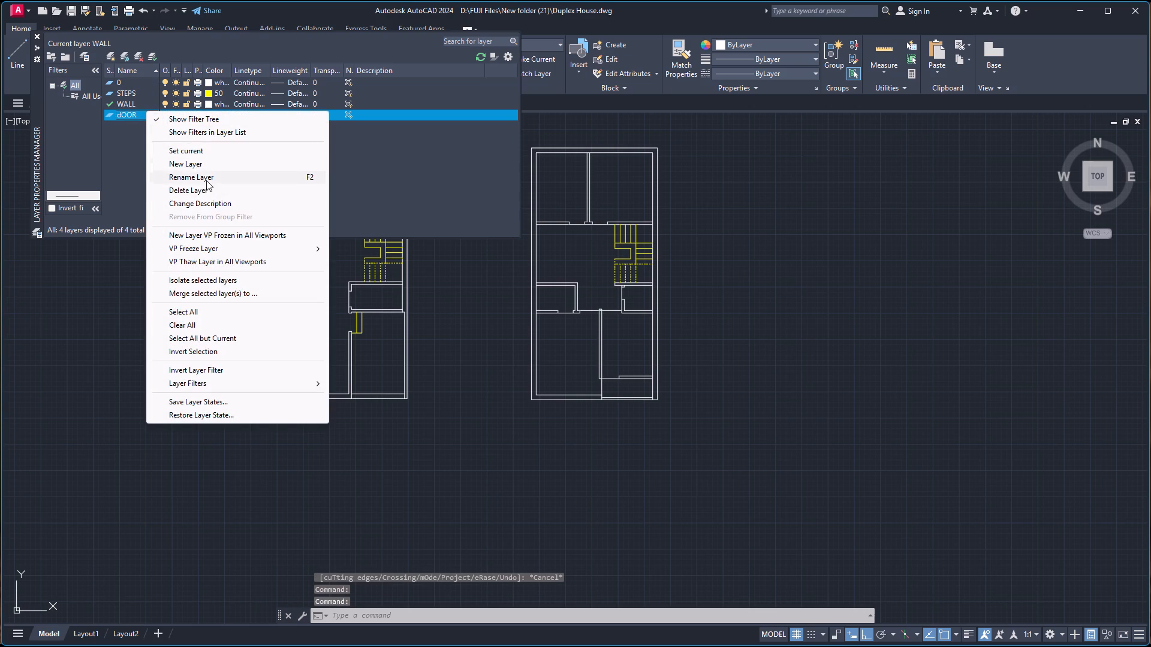
left_click(206, 180)
type("DOOR")
key("Return")
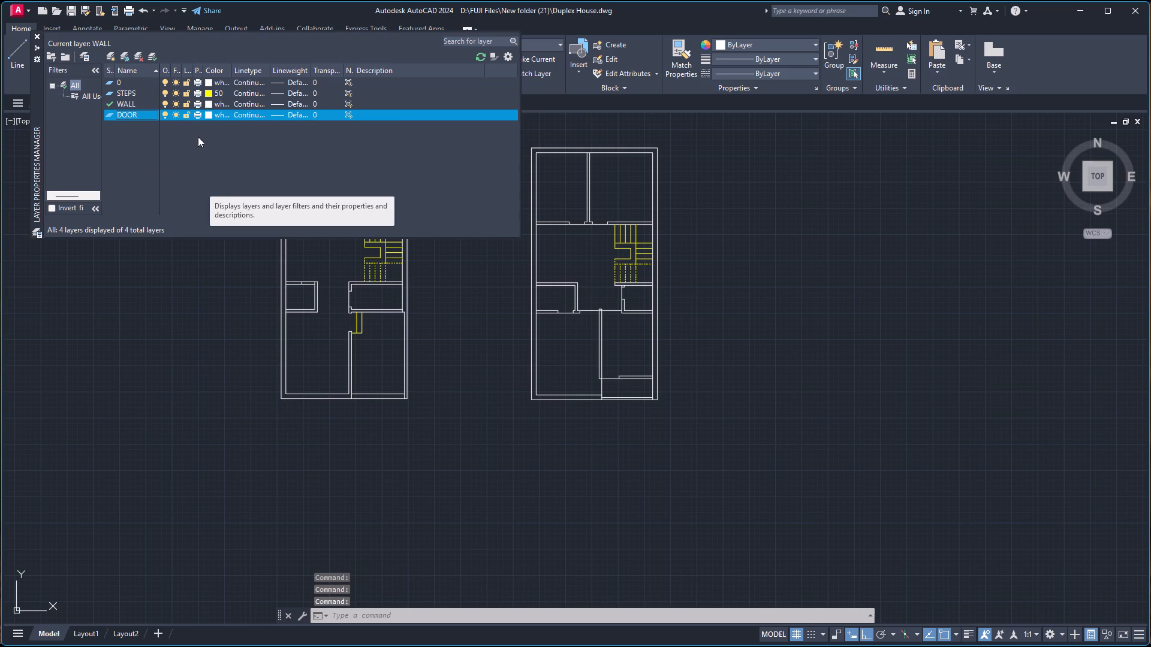
Give the DOOR layer index color 30 and make it the current layer.
left_click(207, 116)
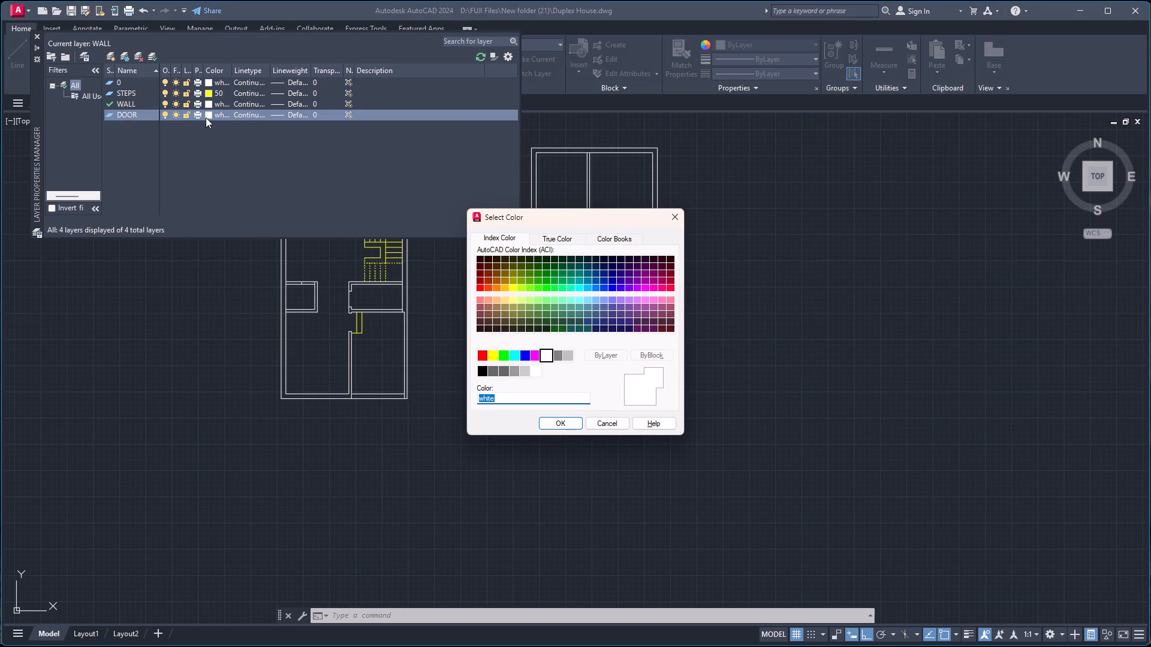
left_click(499, 289)
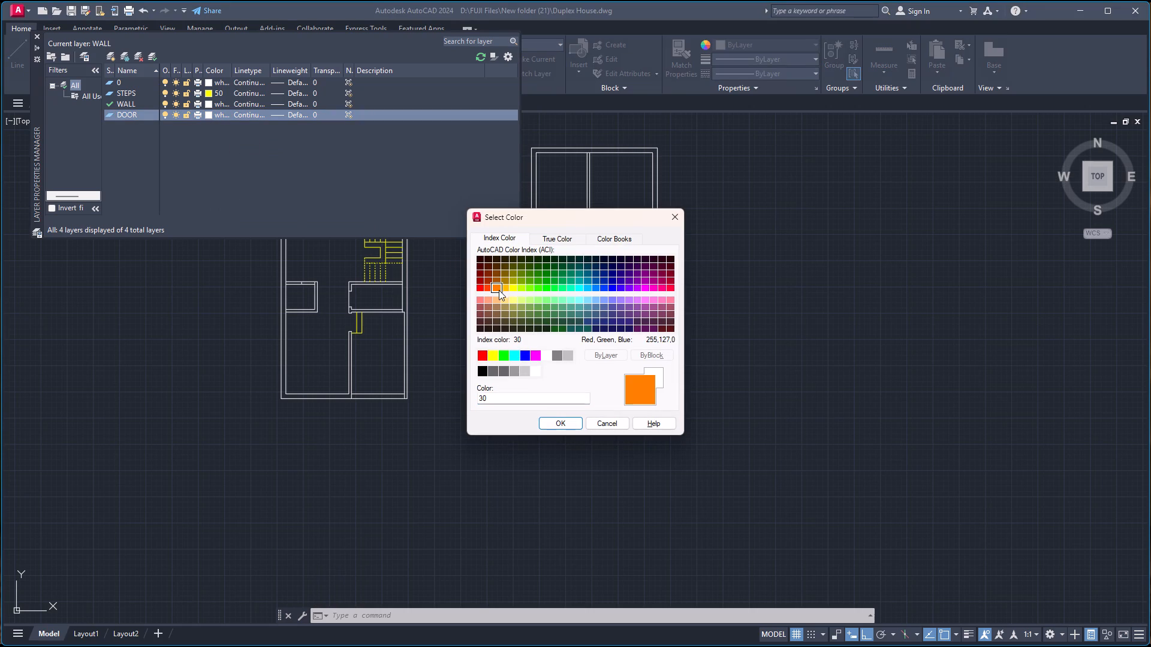
left_click(564, 424)
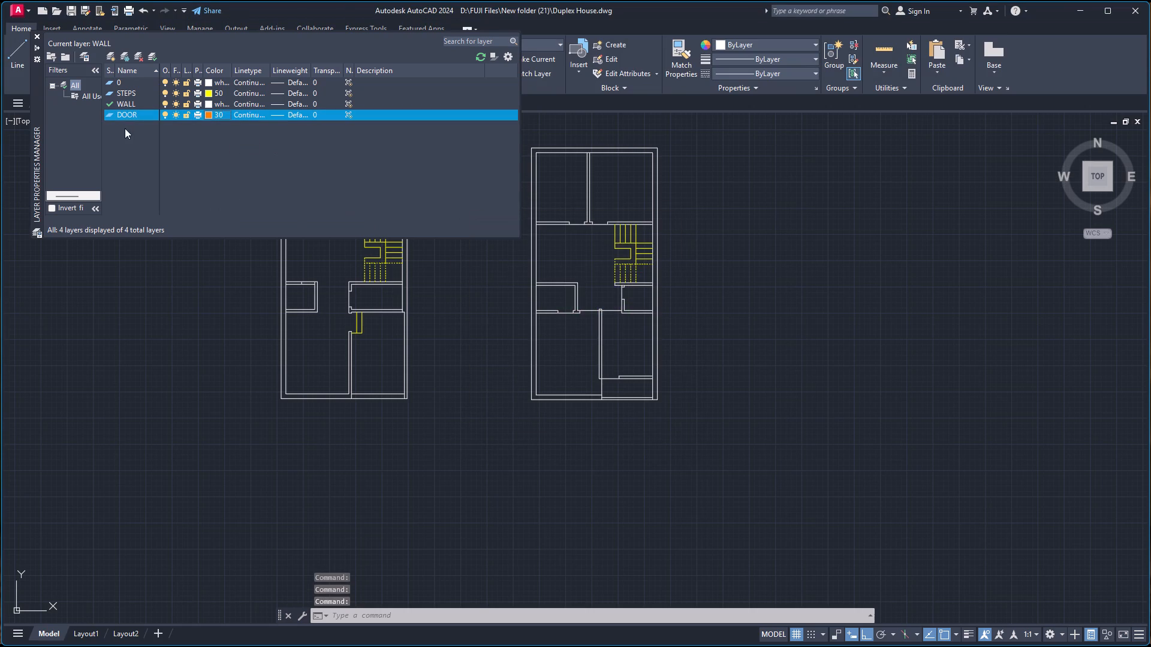
double_click(136, 114)
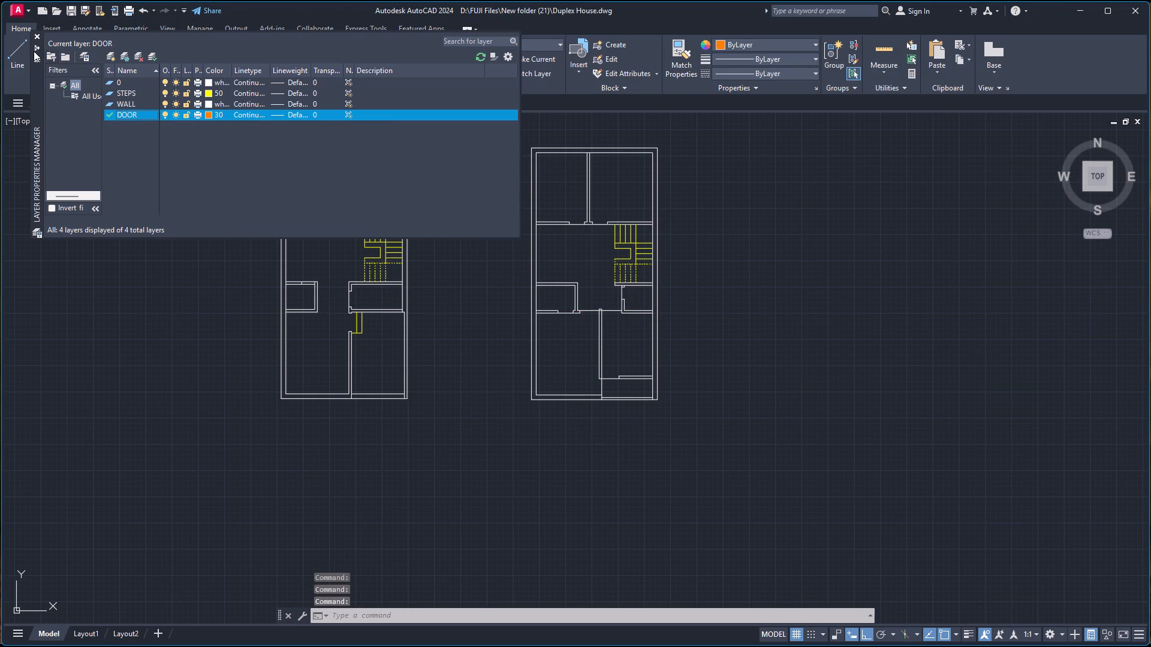
left_click(35, 47)
left_click(35, 47)
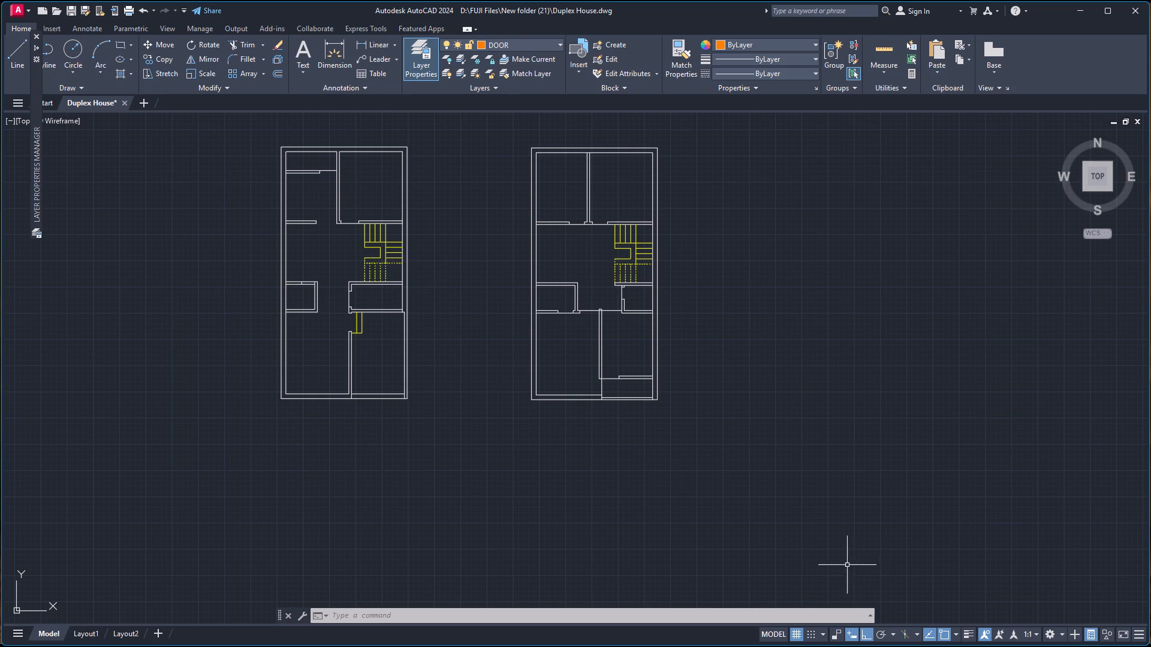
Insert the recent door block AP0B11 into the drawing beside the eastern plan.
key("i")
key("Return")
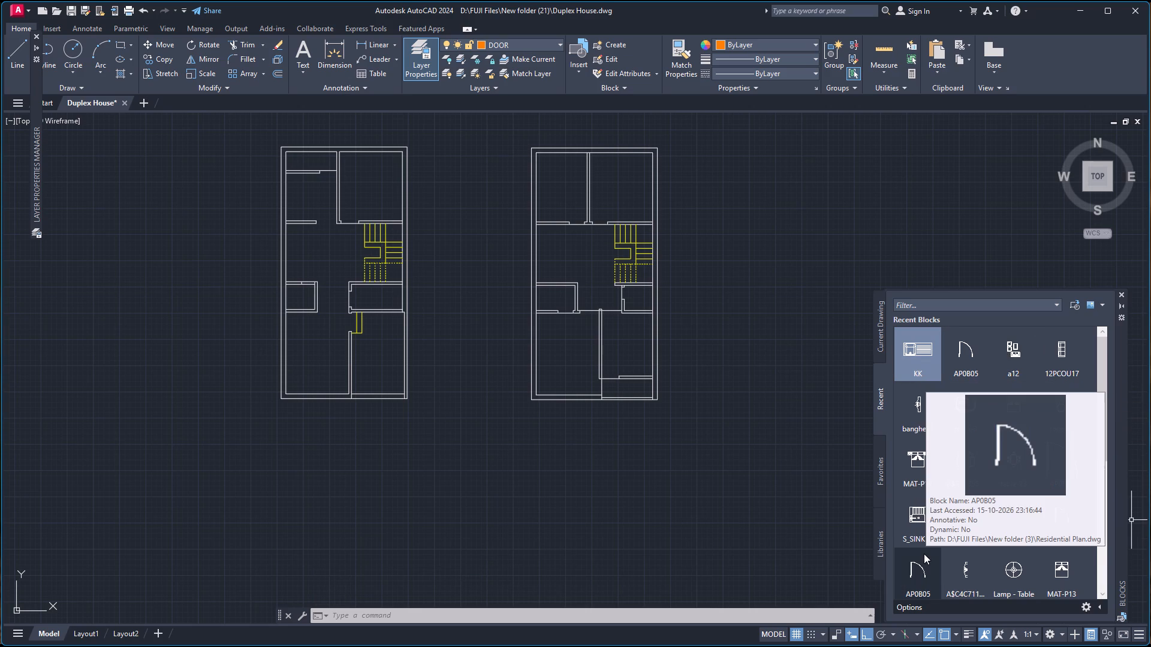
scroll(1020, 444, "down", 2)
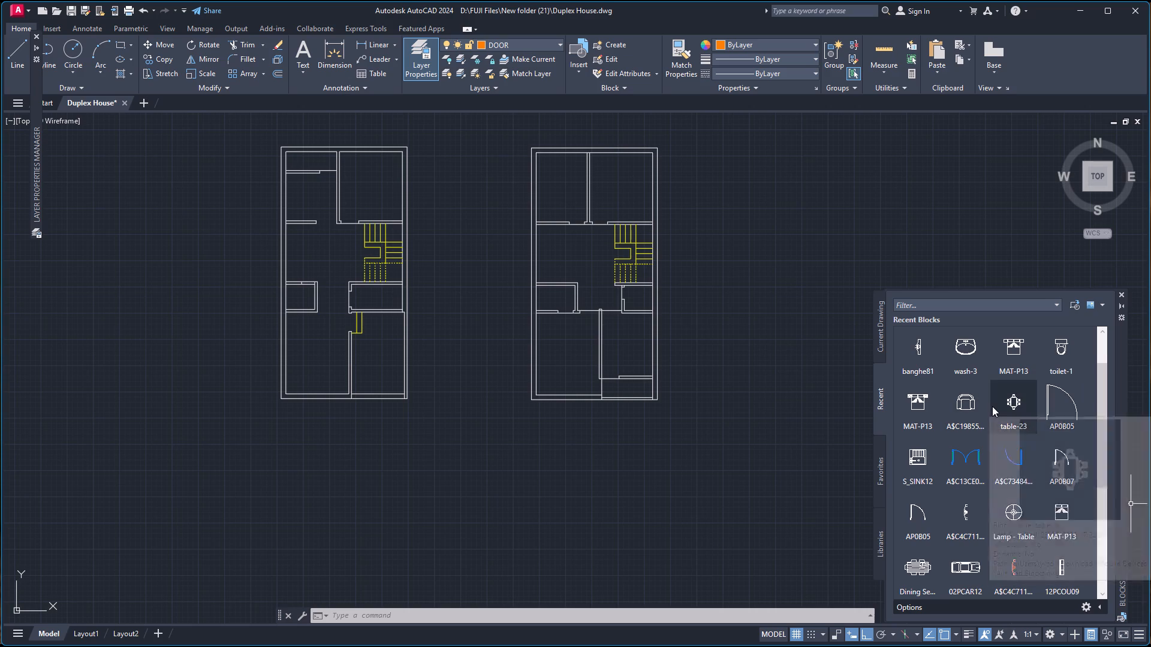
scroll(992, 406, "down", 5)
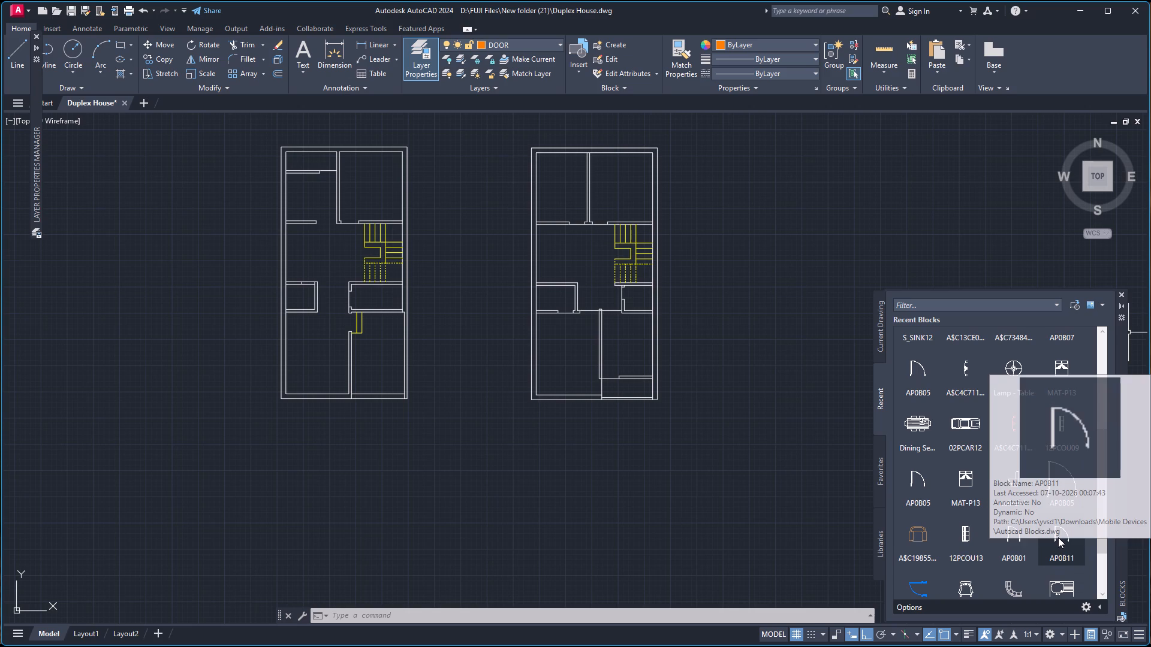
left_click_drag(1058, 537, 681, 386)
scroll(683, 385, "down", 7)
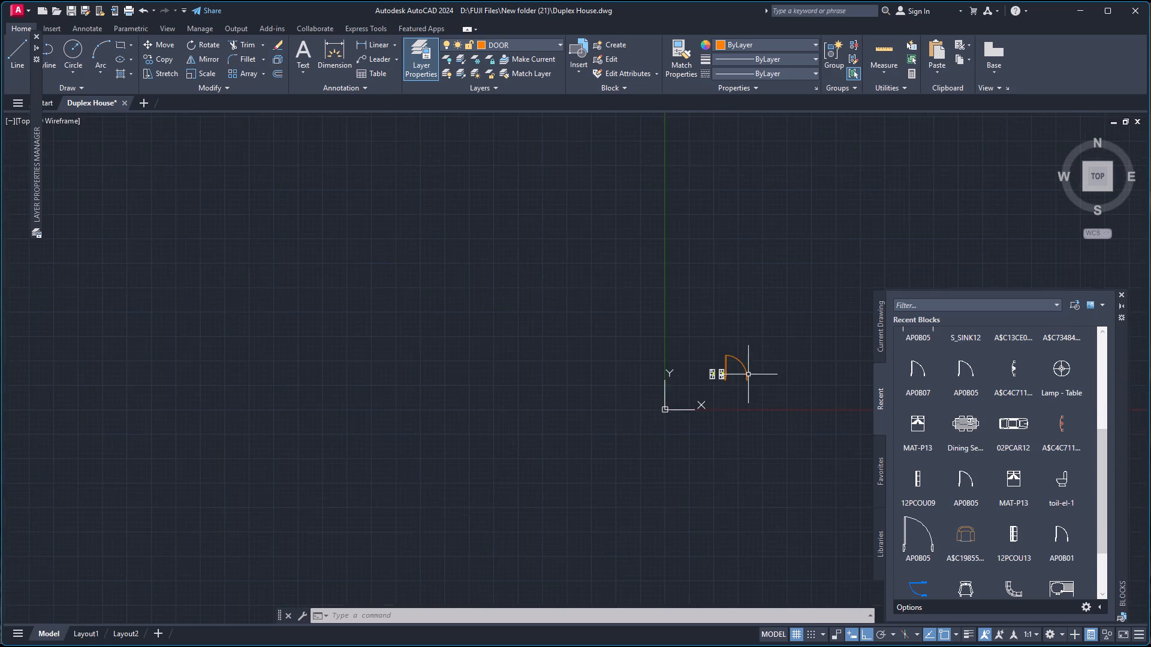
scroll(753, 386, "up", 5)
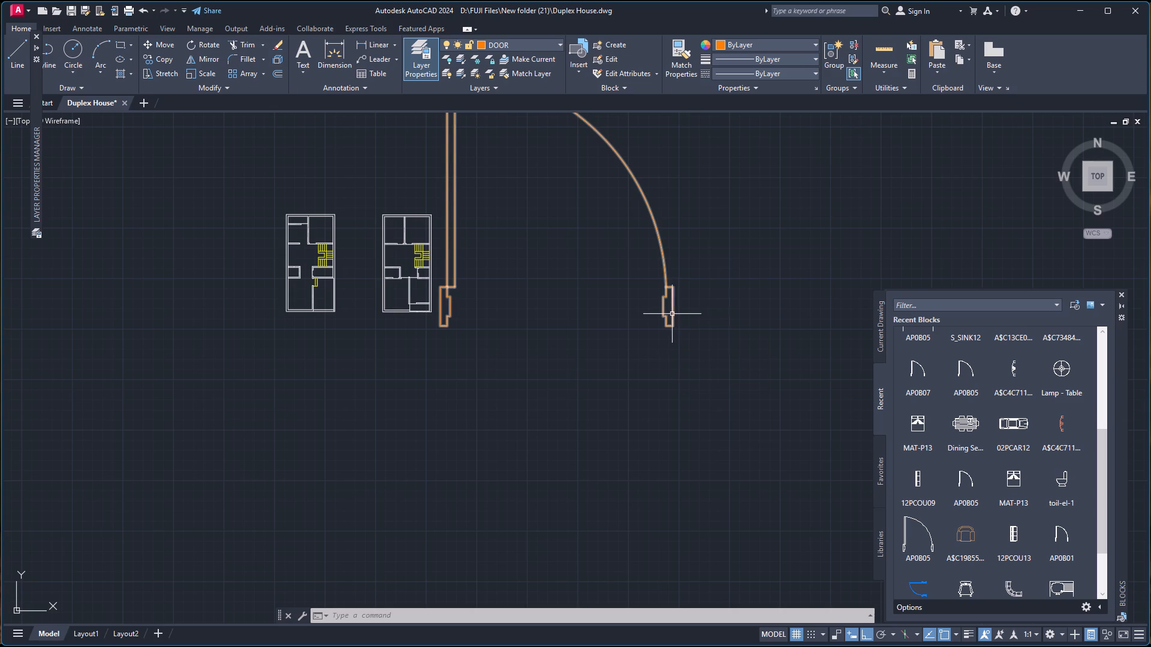
Insert the blue single-swing door block A$C73484D89 from the recent blocks southeast of the eastern plan.
scroll(1029, 458, "down", 4)
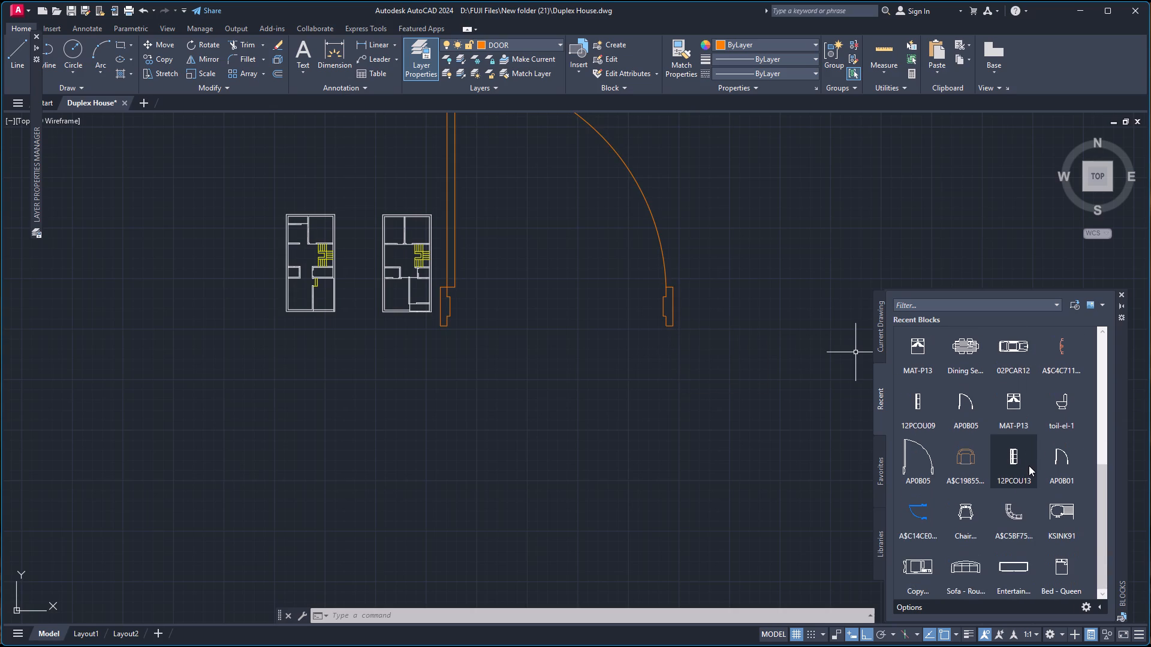
scroll(1029, 465, "down", 2)
scroll(1028, 462, "up", 7)
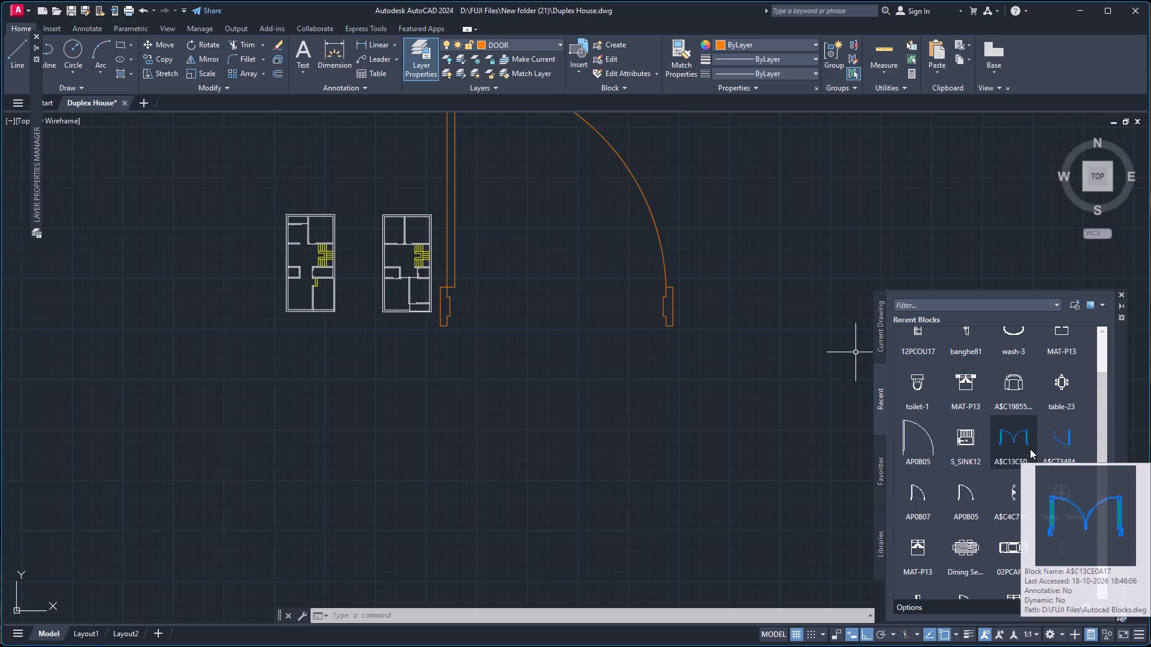
left_click_drag(1057, 432, 688, 444)
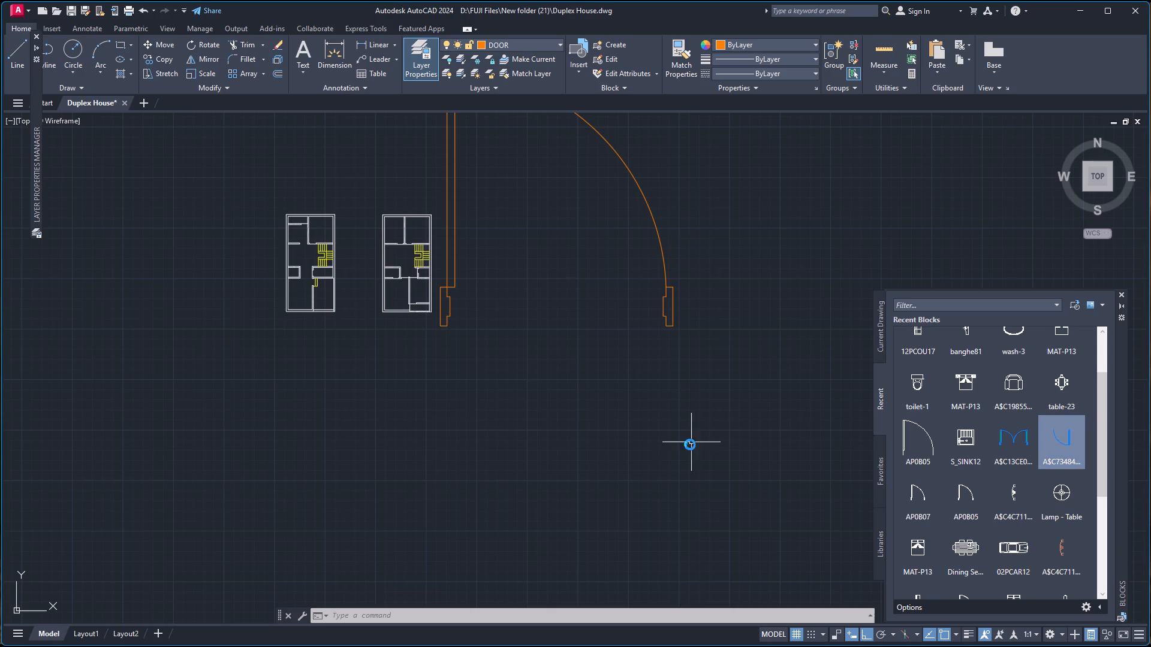
scroll(688, 450, "up", 14)
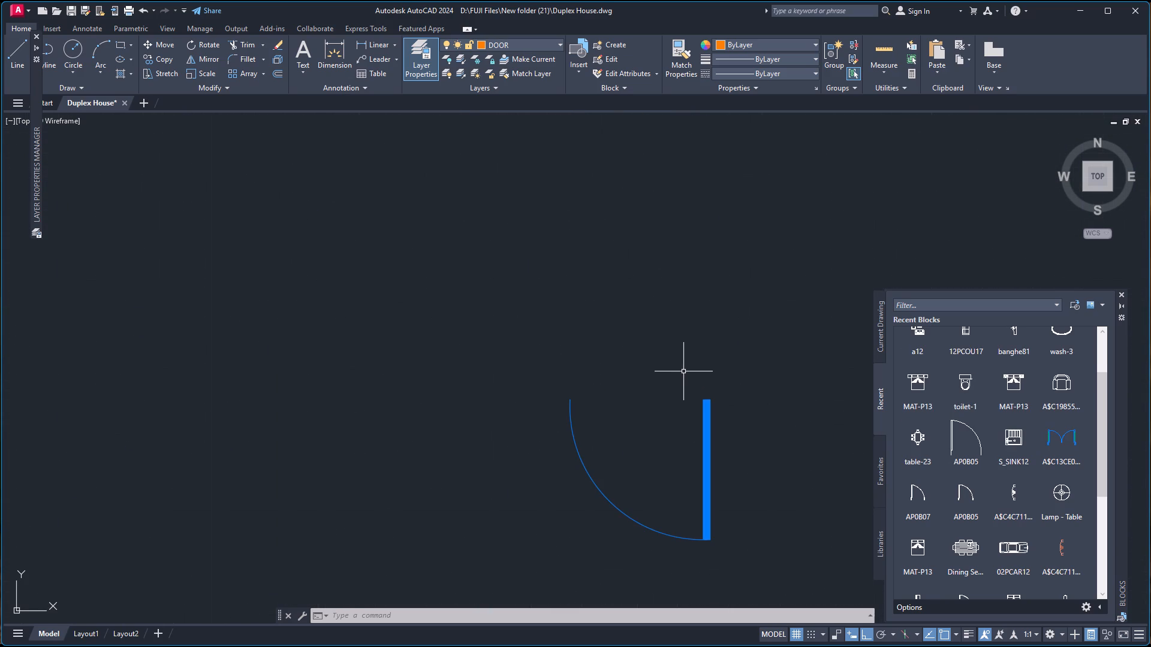
scroll(691, 474, "up", 3)
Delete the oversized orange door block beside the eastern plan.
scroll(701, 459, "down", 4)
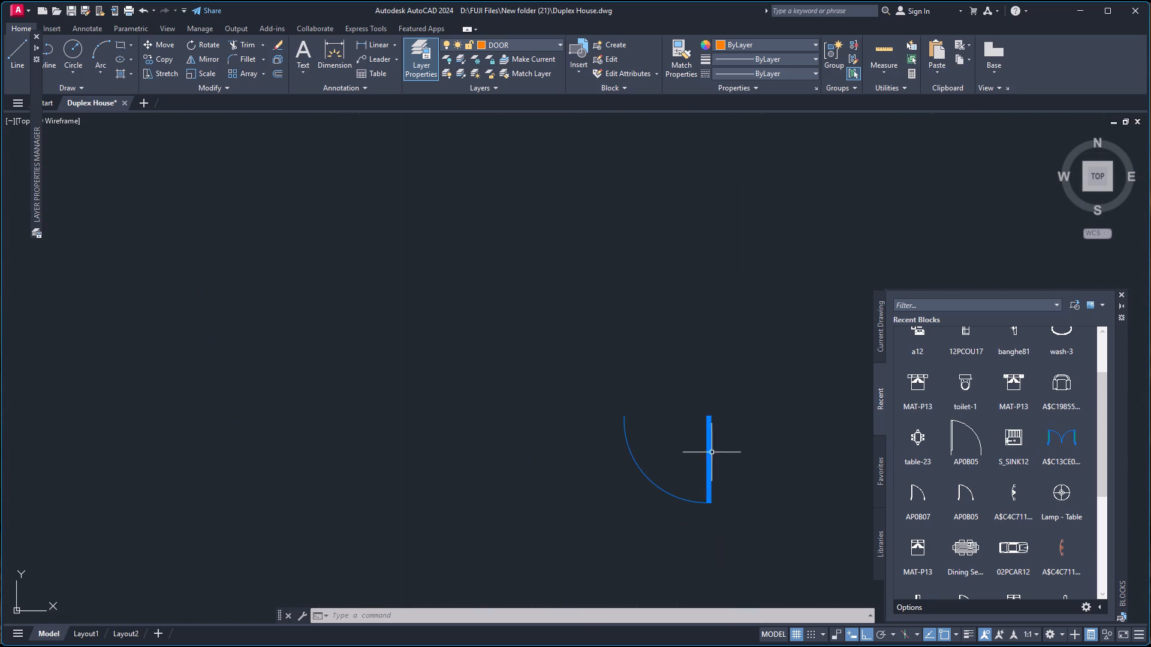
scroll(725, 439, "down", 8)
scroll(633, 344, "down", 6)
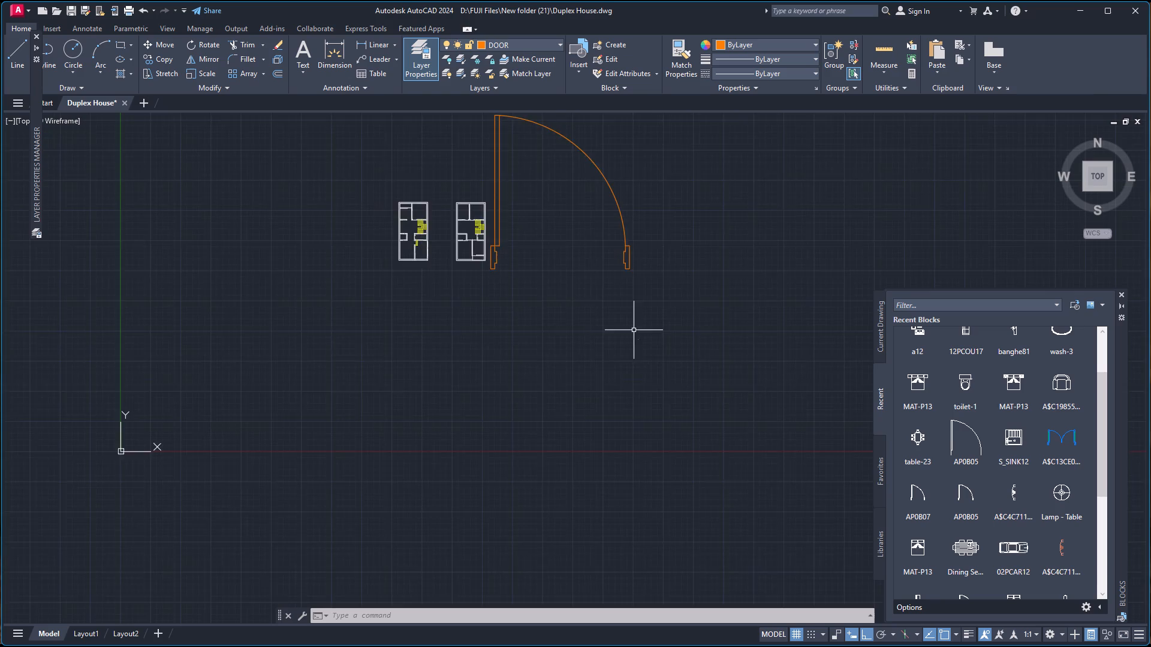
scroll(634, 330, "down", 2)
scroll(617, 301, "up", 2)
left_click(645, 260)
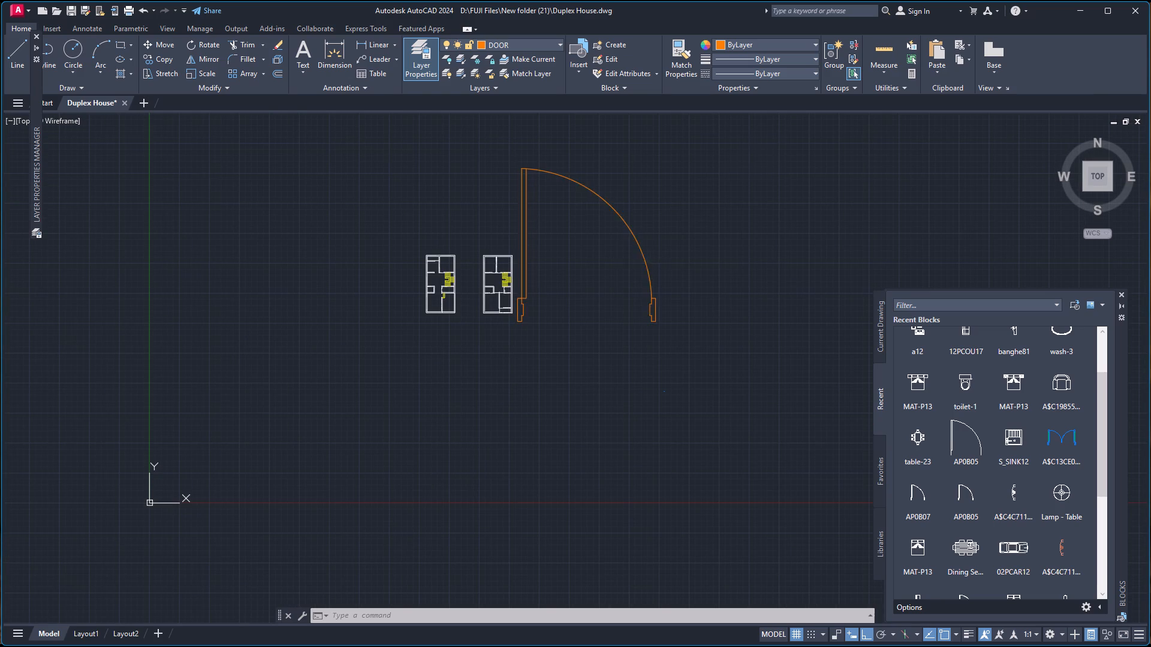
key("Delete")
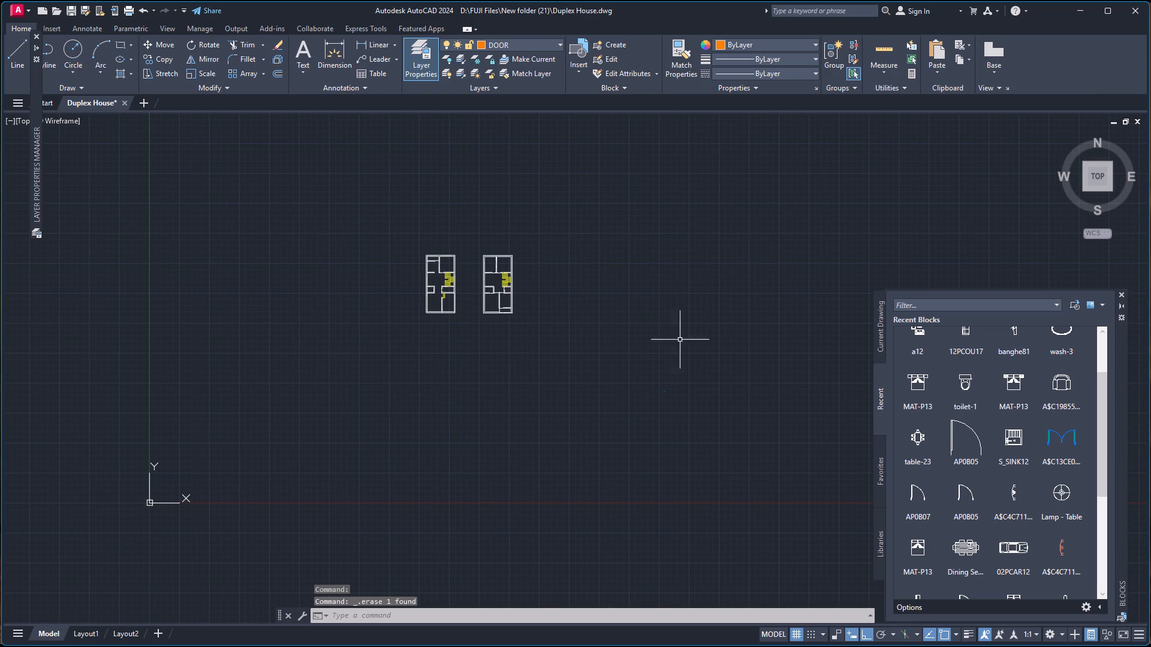
Scale the blue door block from the north end of its leaf, picking the scale factor freehand.
left_click(655, 375)
left_click(704, 436)
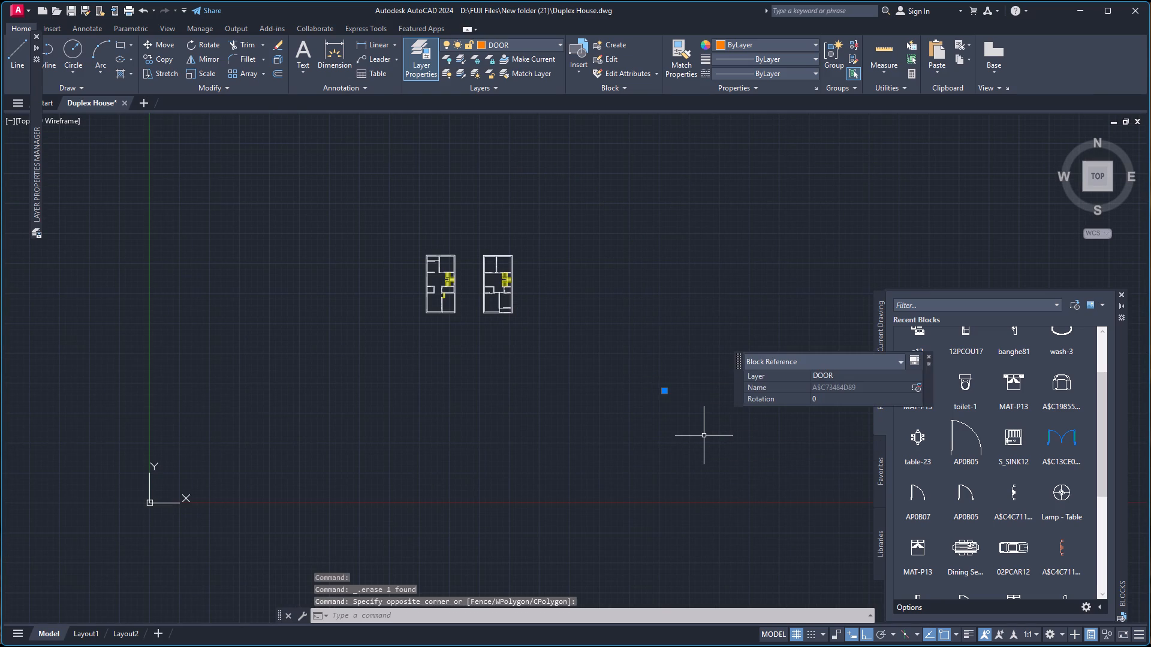
type("SC")
key("Return")
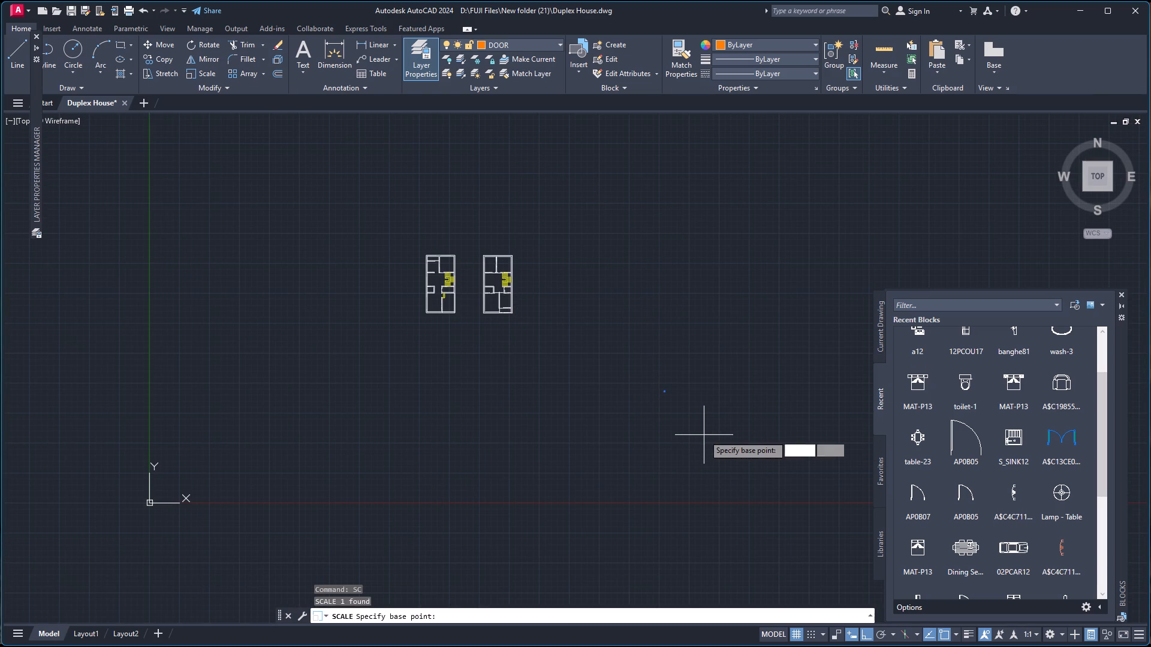
scroll(694, 430, "up", 5)
scroll(499, 226, "down", 4)
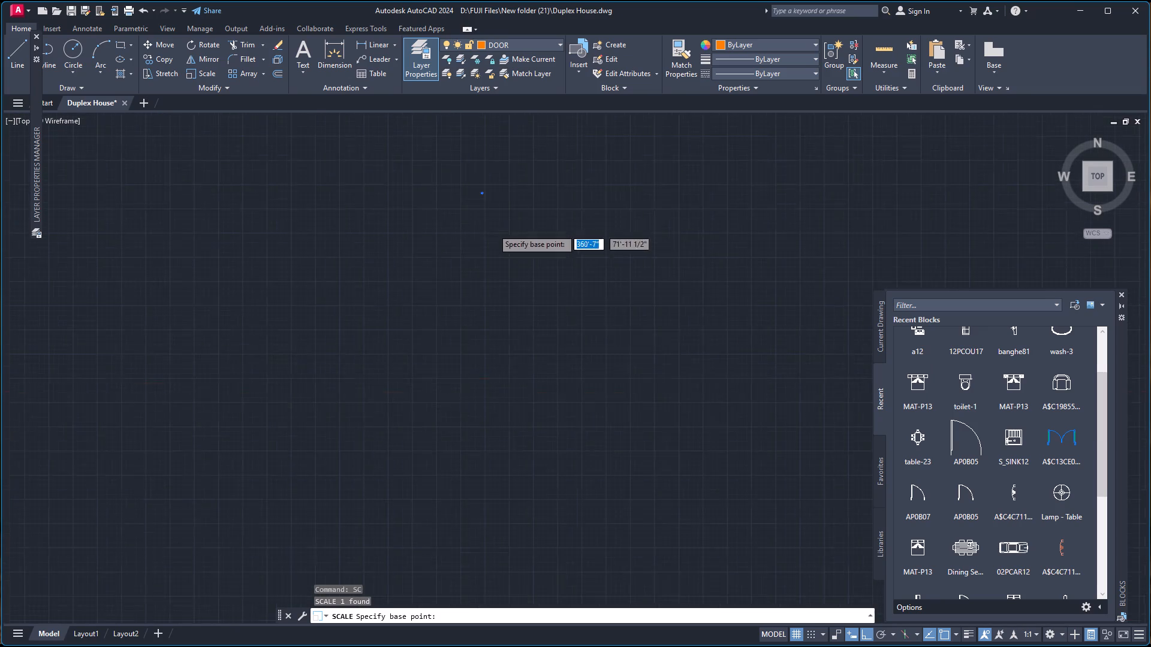
scroll(480, 193, "up", 5)
scroll(529, 412, "up", 3)
scroll(524, 475, "up", 3)
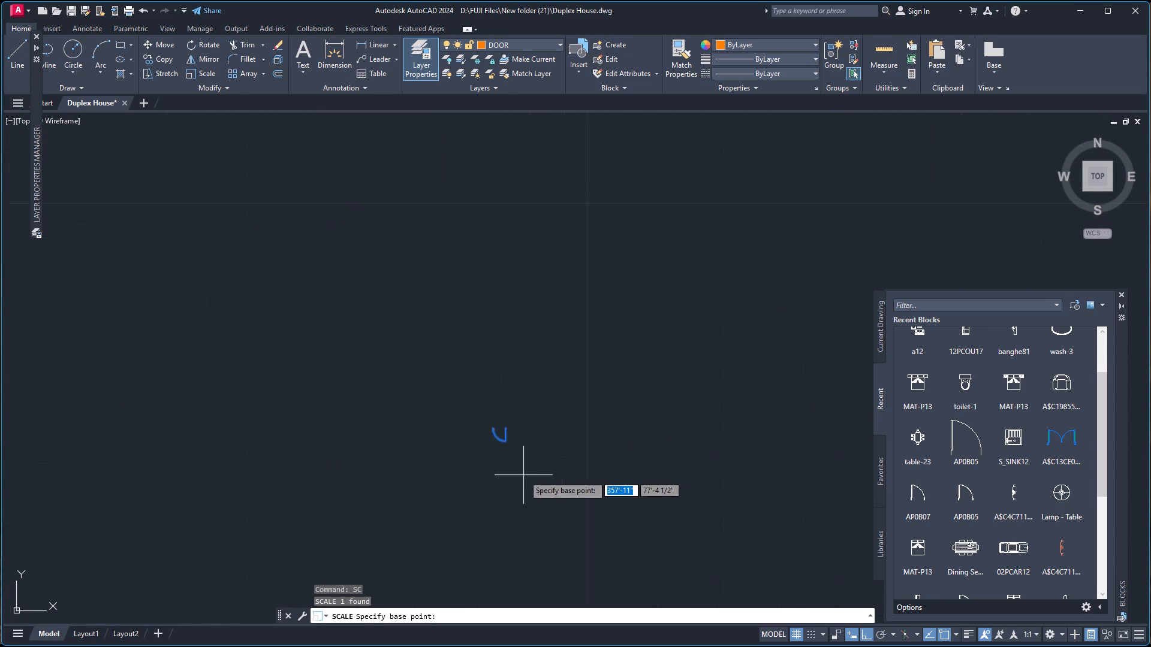
scroll(523, 473, "up", 1)
scroll(478, 369, "up", 4)
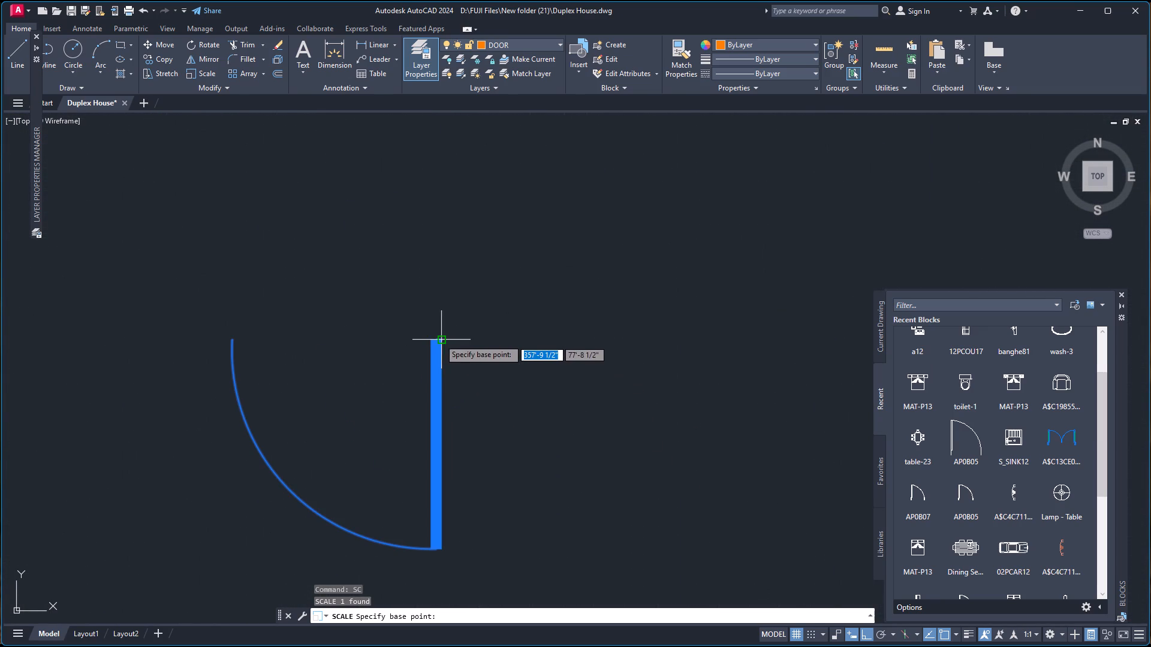
left_click(436, 338)
scroll(525, 334, "down", 6)
scroll(574, 325, "down", 7)
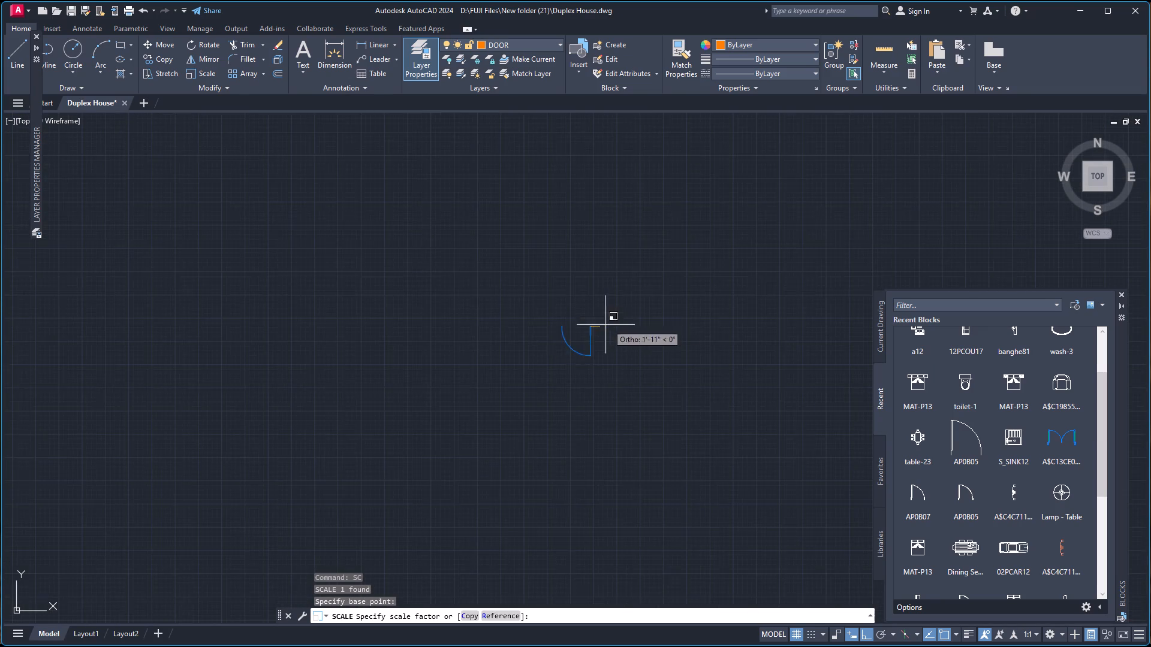
scroll(616, 322, "down", 6)
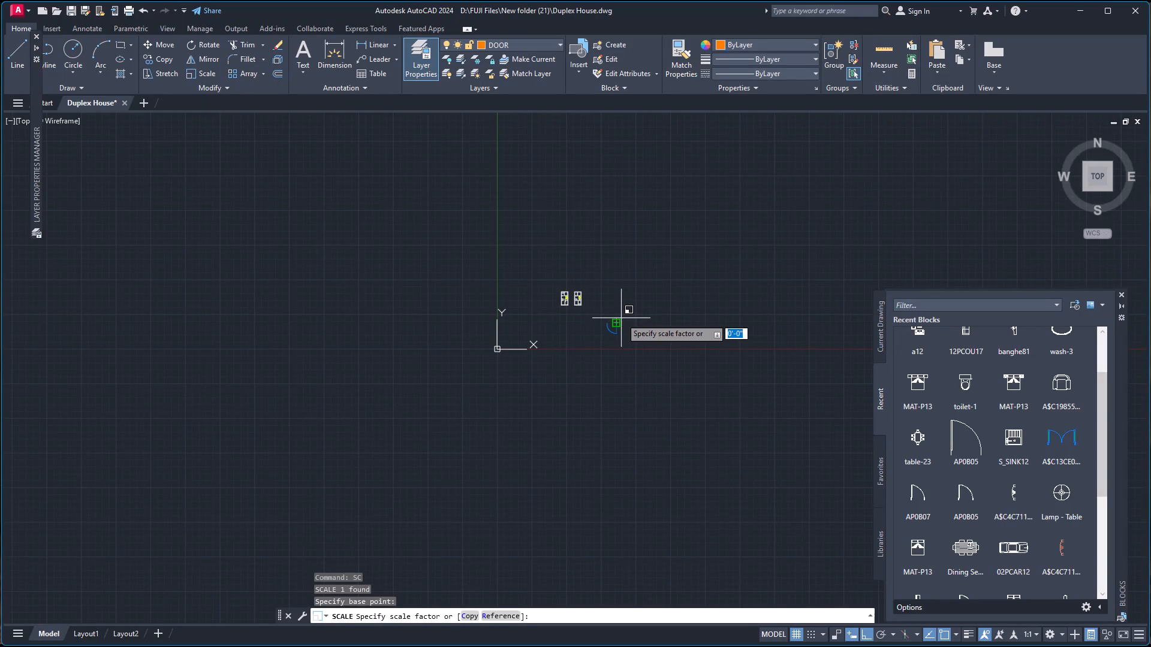
left_click(619, 318)
scroll(626, 313, "down", 1)
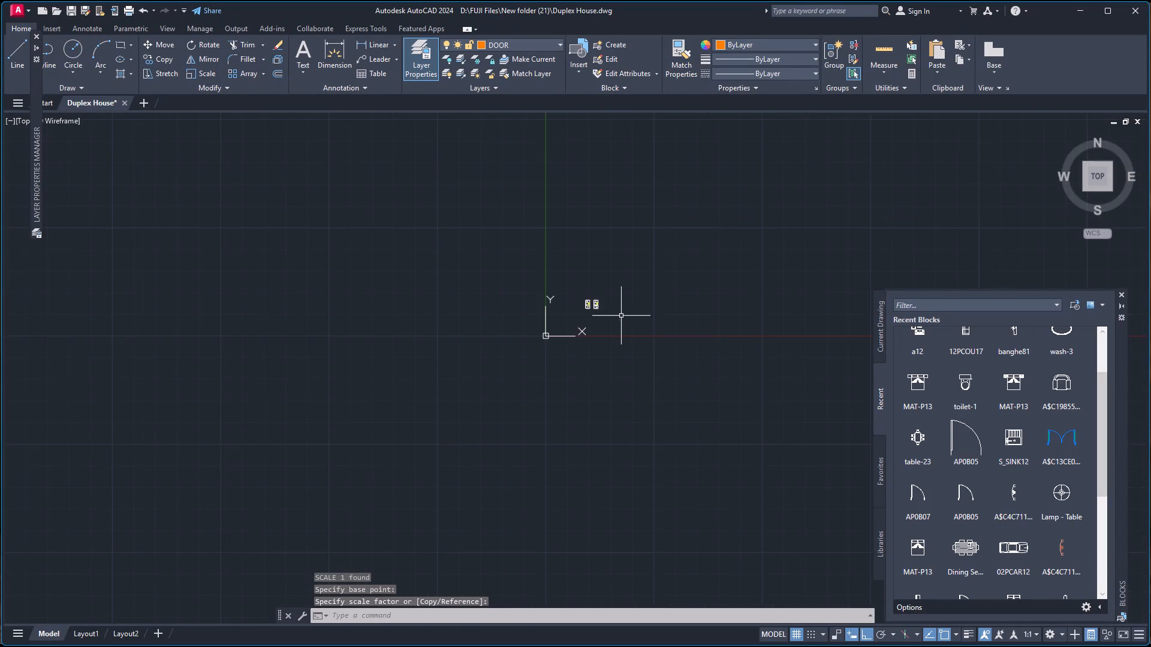
Scale up the blue door block from a point on its leaf, picking the scale factor freehand at about 9'-6 1/2".
scroll(620, 316, "up", 10)
scroll(628, 421, "up", 1)
left_click(628, 420)
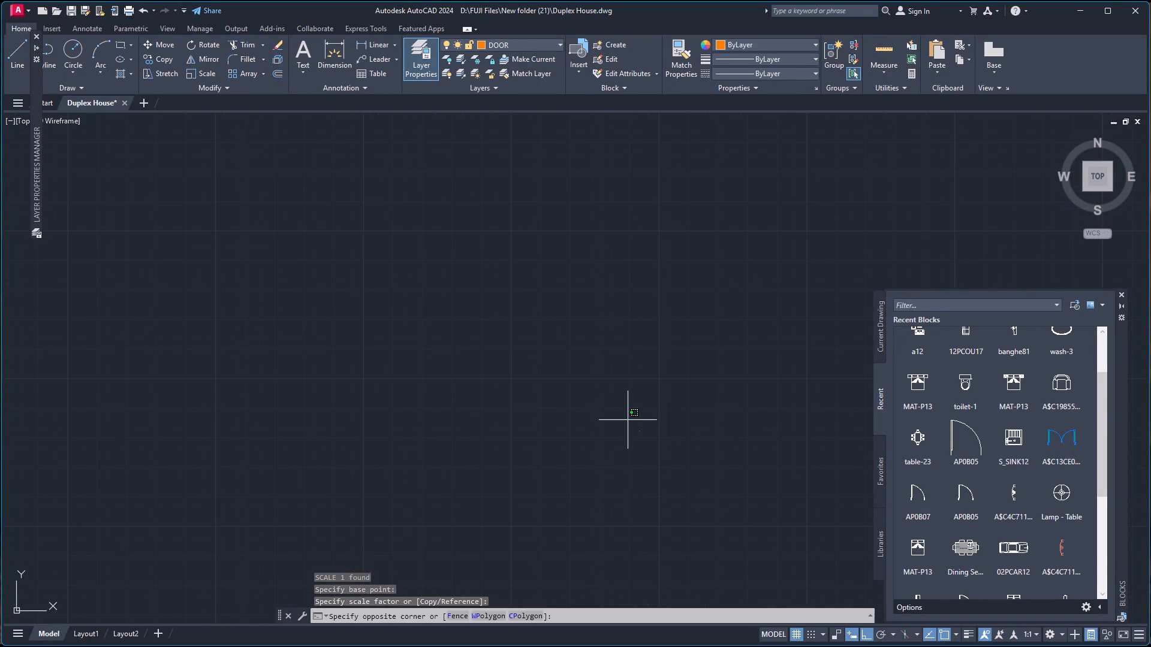
left_click(684, 500)
key("s")
key("c")
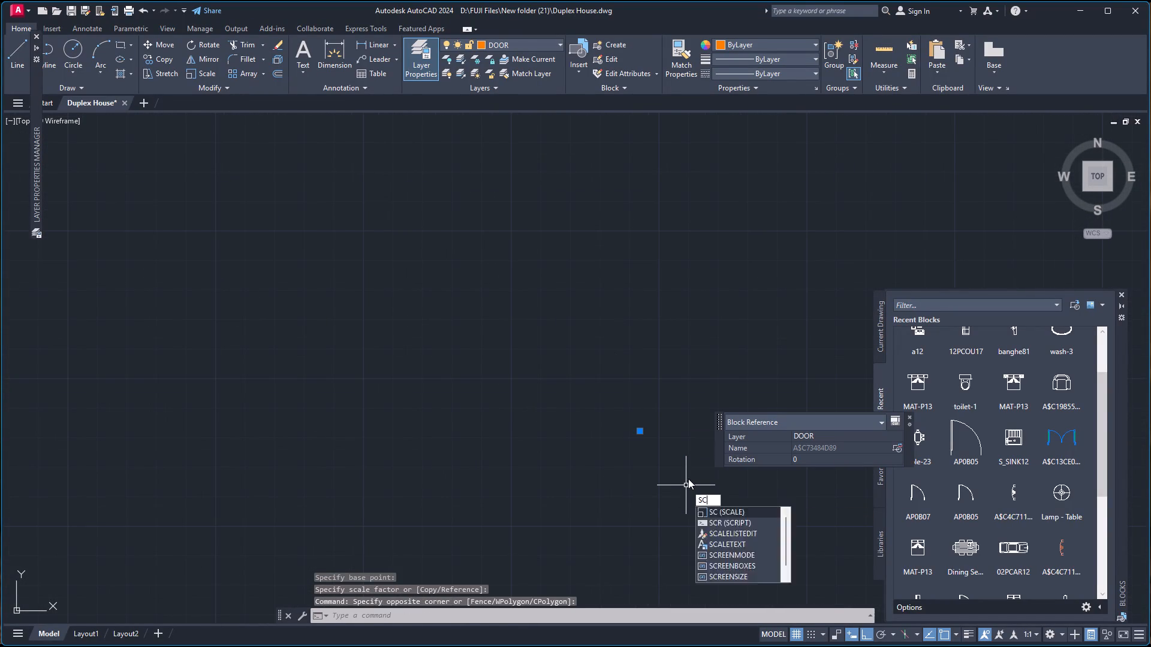
key("Return")
scroll(613, 398, "up", 5)
scroll(719, 547, "up", 3)
scroll(721, 549, "down", 5)
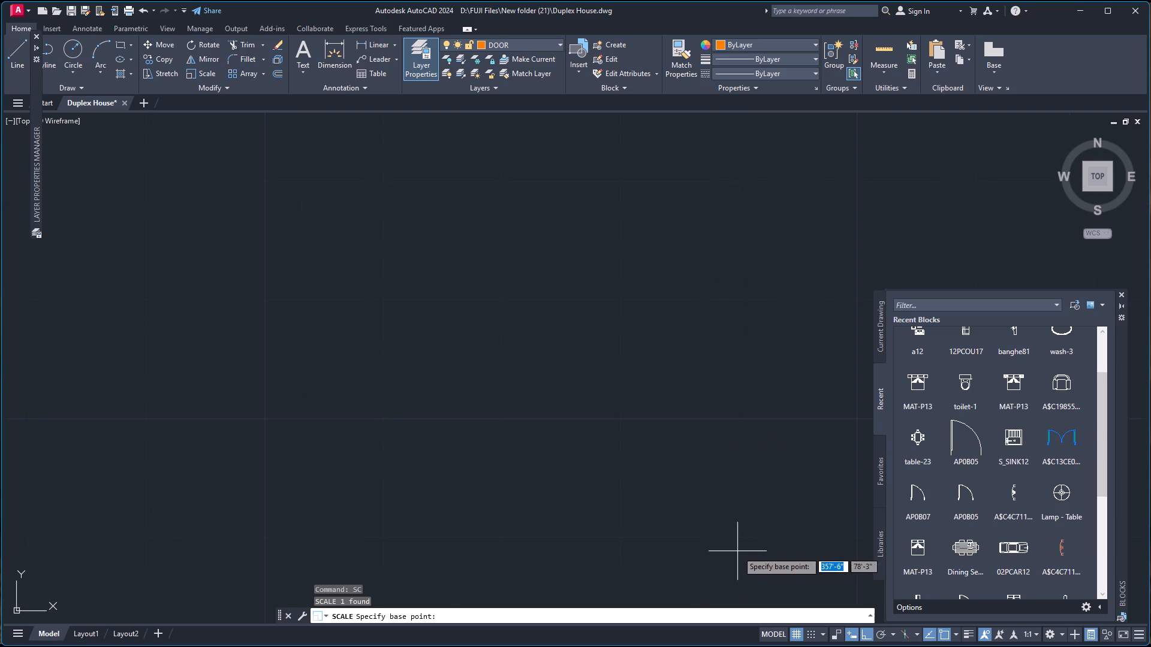
scroll(740, 556, "down", 4)
scroll(757, 578, "up", 4)
scroll(713, 523, "up", 5)
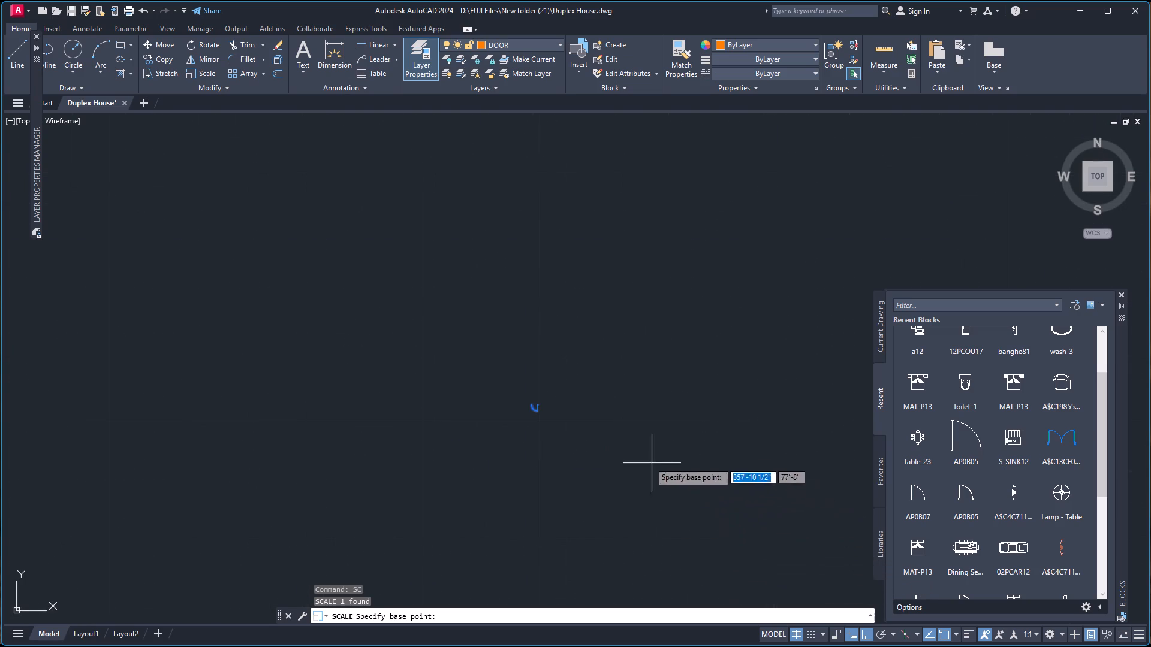
scroll(631, 455, "up", 4)
scroll(333, 255, "down", 4)
scroll(288, 250, "up", 4)
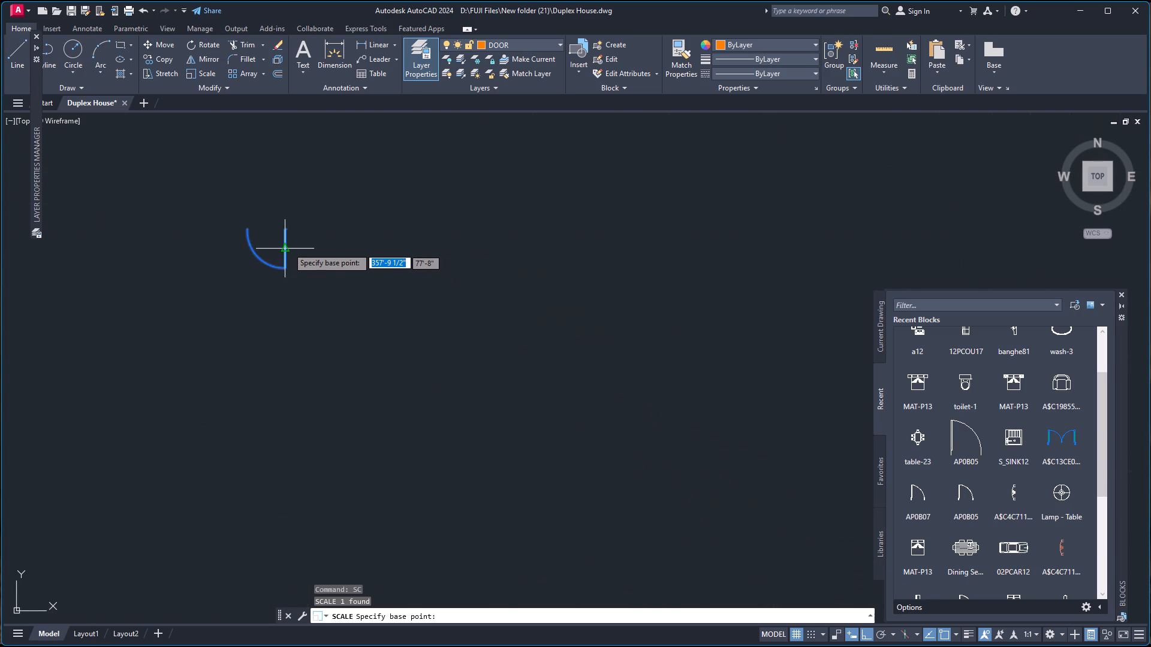
scroll(288, 247, "up", 5)
left_click(265, 206)
scroll(365, 213, "down", 6)
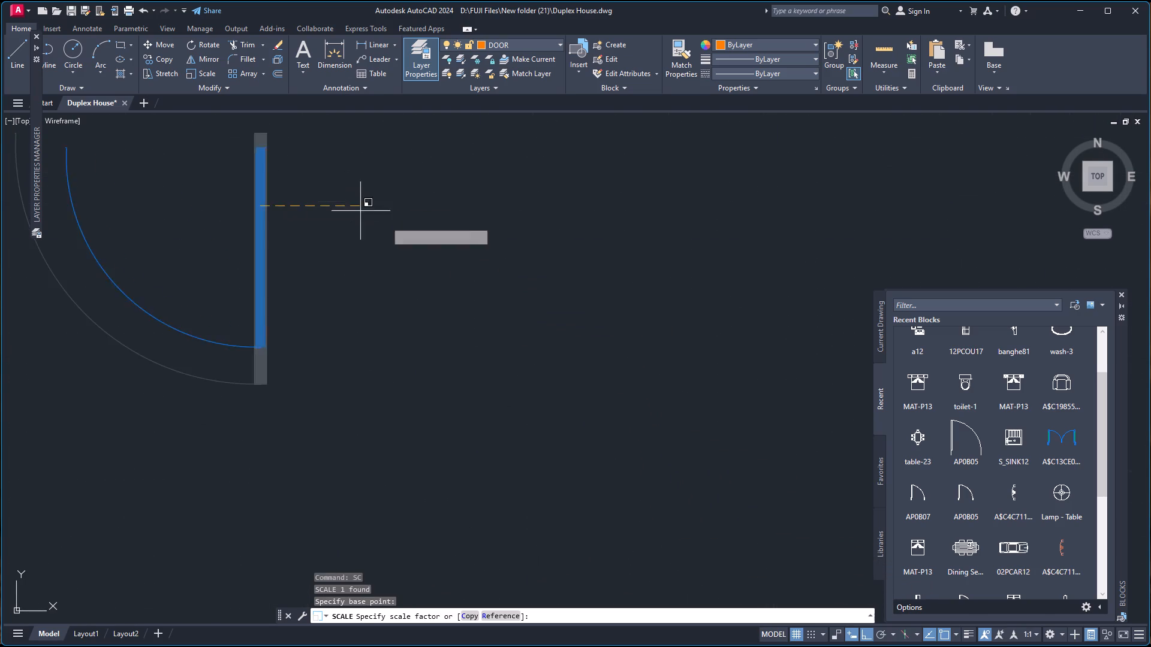
scroll(439, 222, "down", 11)
scroll(510, 221, "down", 10)
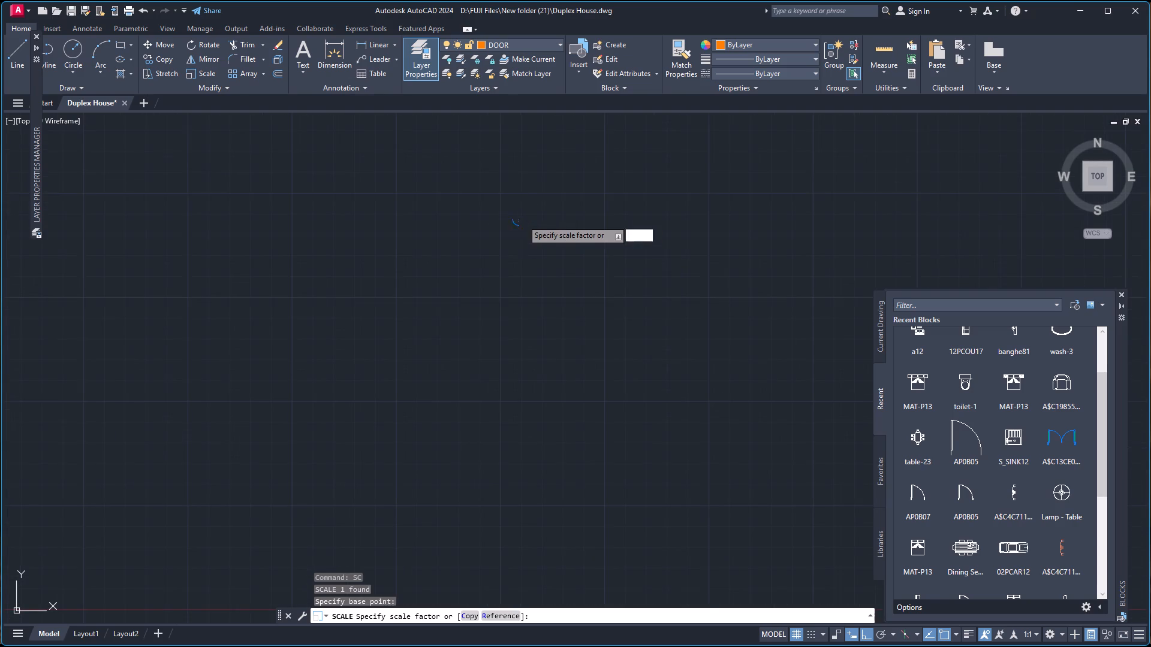
scroll(525, 218, "down", 4)
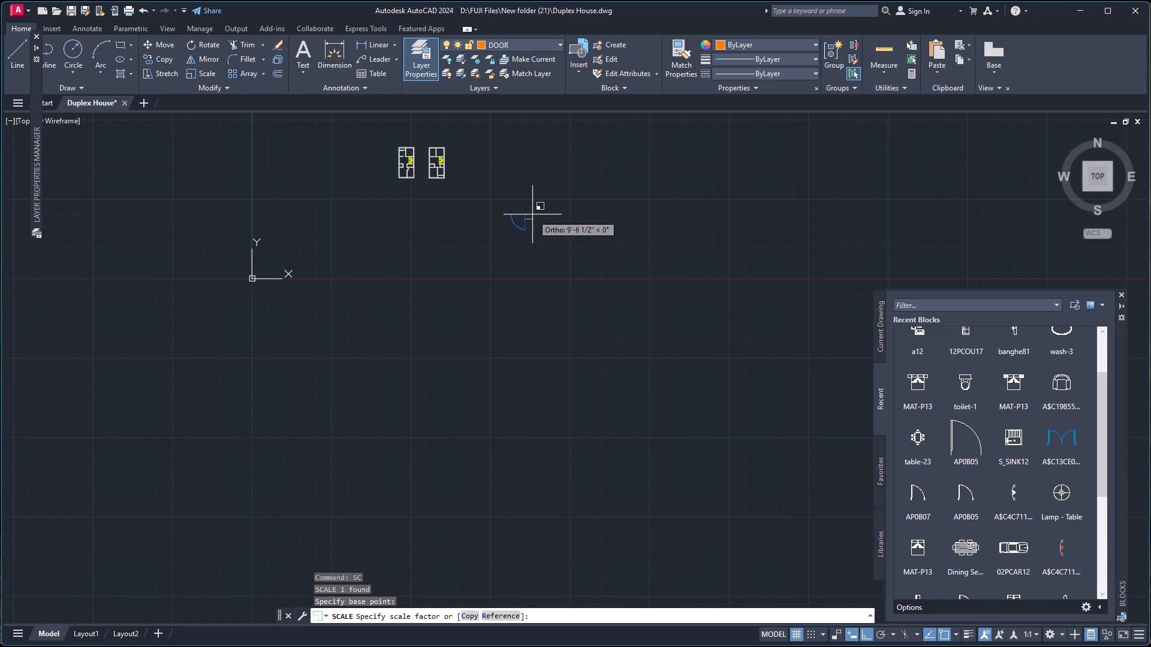
left_click(532, 214)
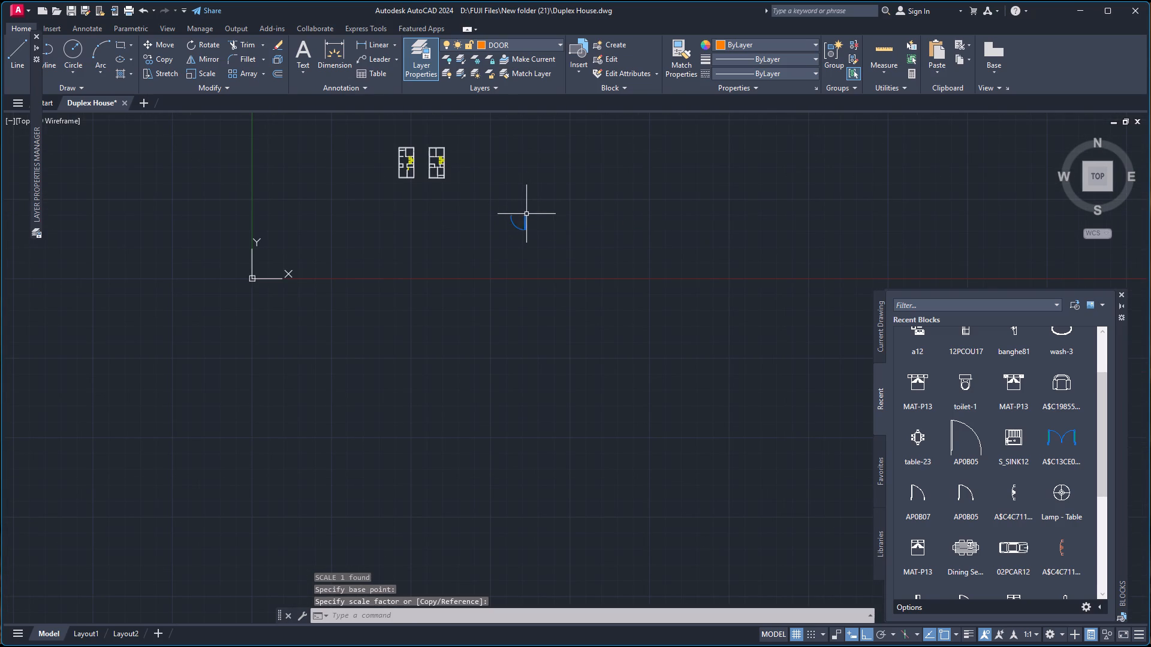
Align the door's leaf end and arc end to the jamb corners of the opening beside the small steps in the western plan, scaling it to fit.
left_click(525, 214)
type("AL")
key("Return")
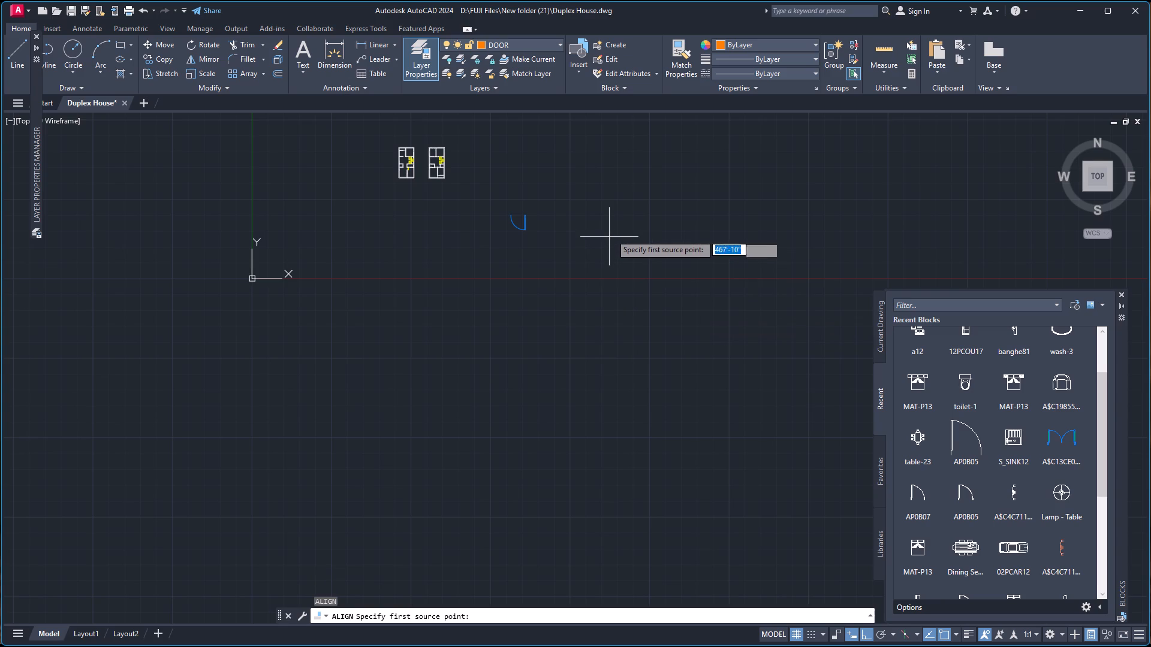
scroll(525, 201, "up", 4)
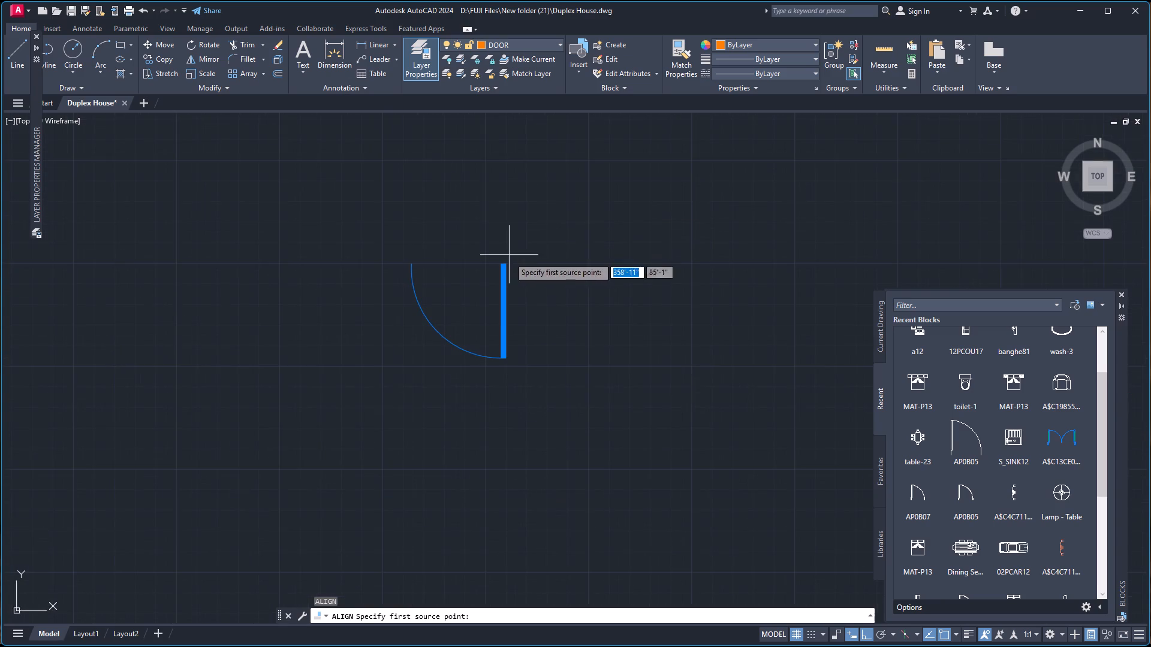
scroll(508, 257, "up", 4)
left_click(479, 296)
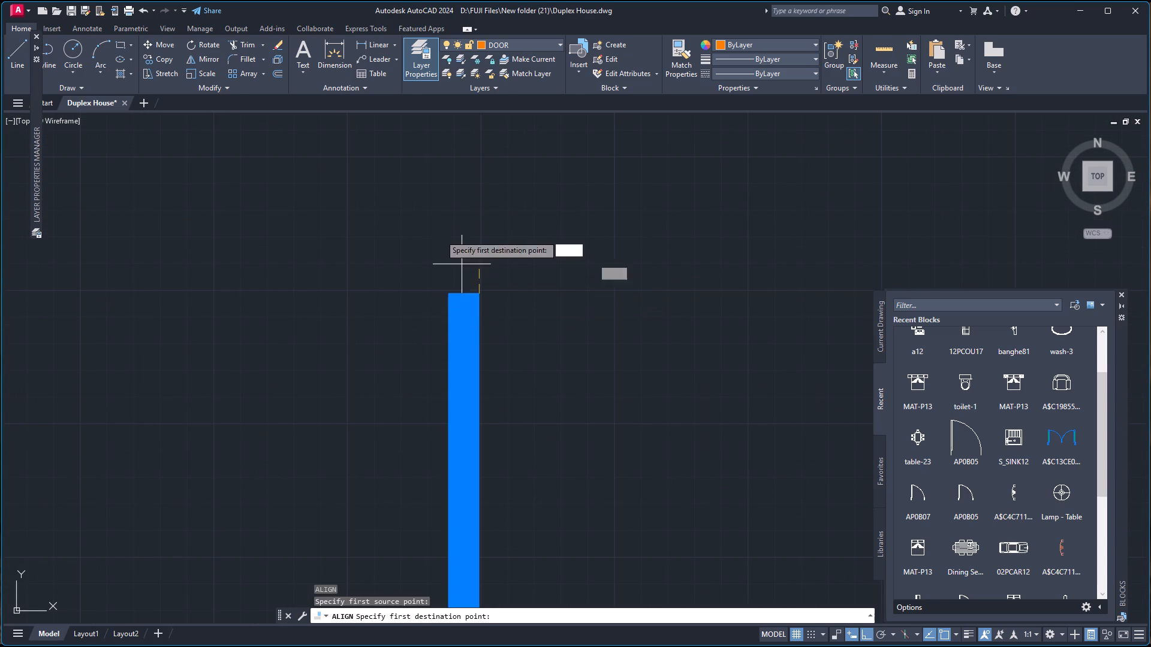
scroll(423, 222, "down", 12)
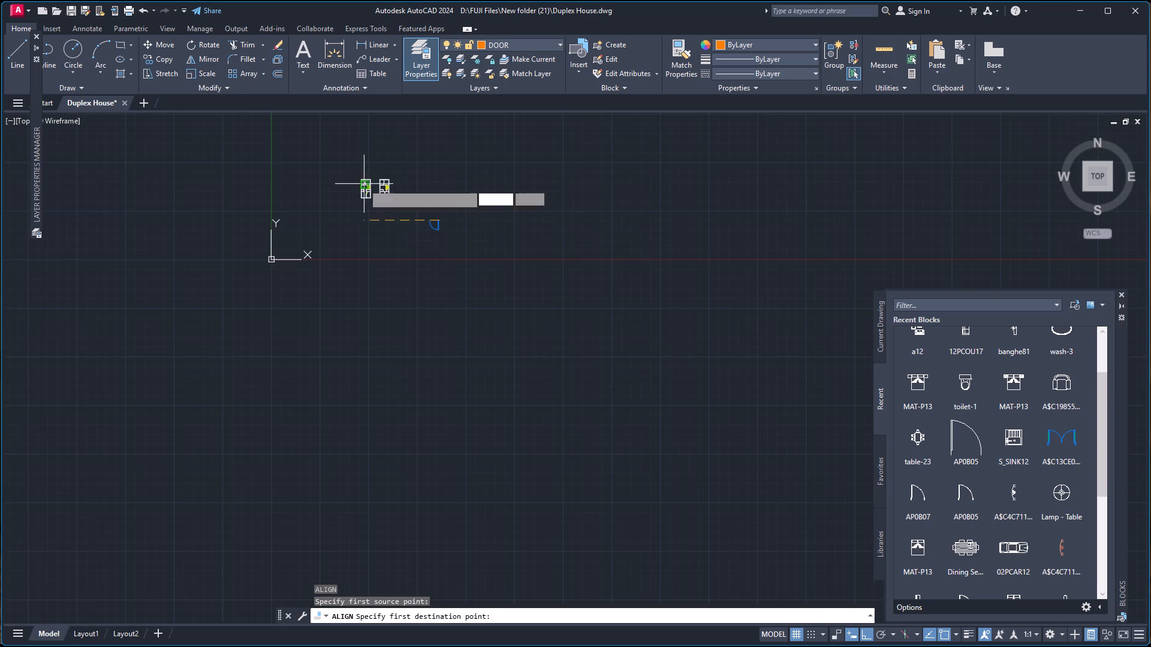
scroll(362, 184, "up", 7)
scroll(372, 340, "up", 3)
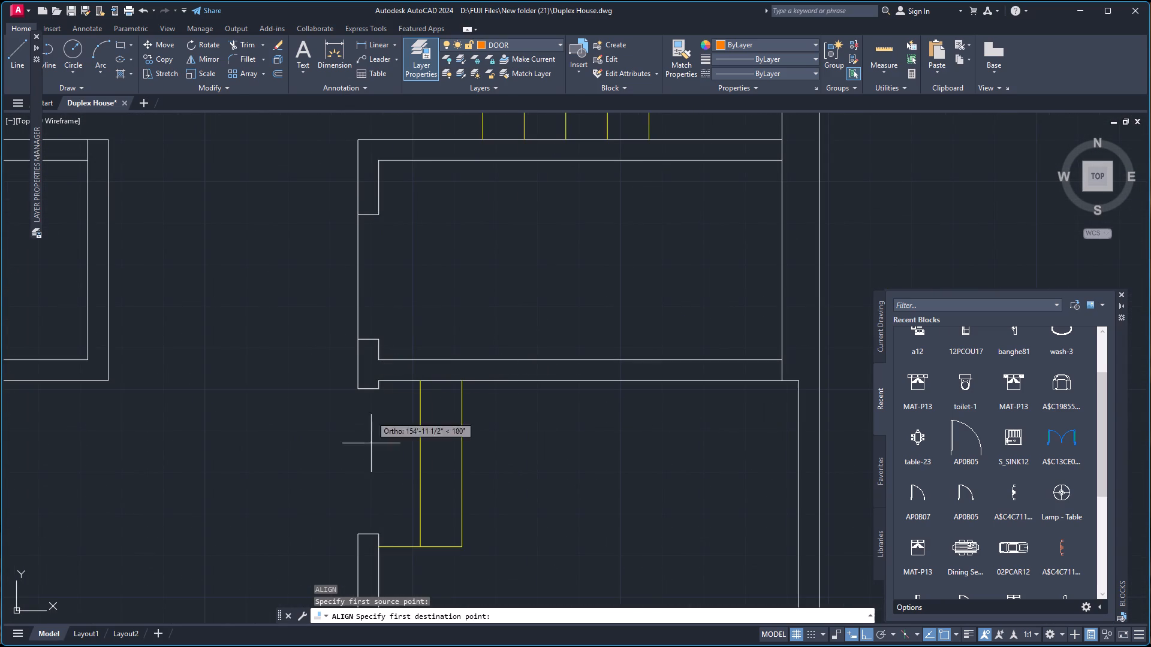
left_click(381, 392)
scroll(421, 393, "down", 6)
scroll(503, 412, "down", 3)
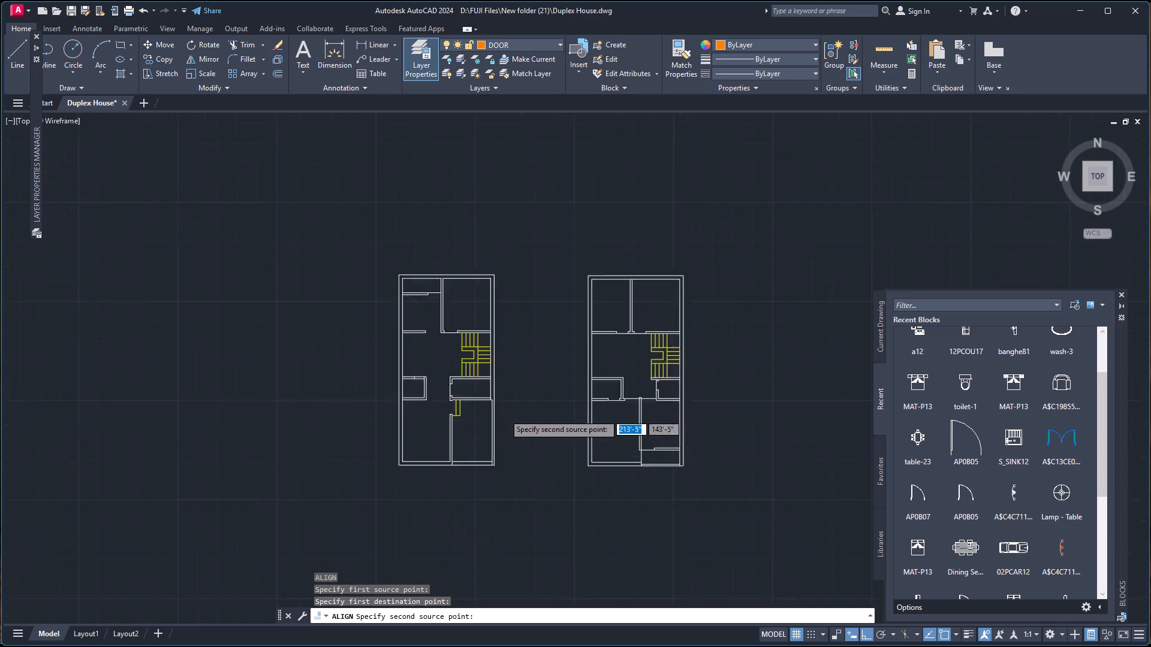
scroll(506, 418, "down", 1)
scroll(584, 461, "down", 1)
scroll(623, 479, "up", 6)
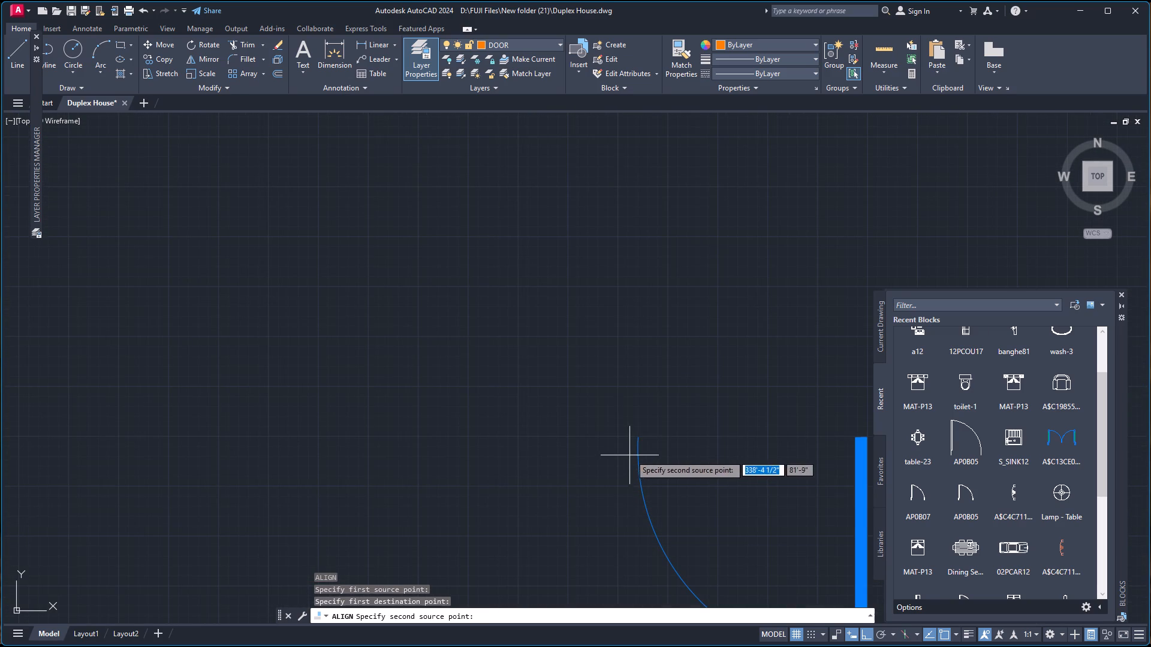
left_click(637, 437)
scroll(363, 374, "down", 6)
scroll(249, 321, "up", 4)
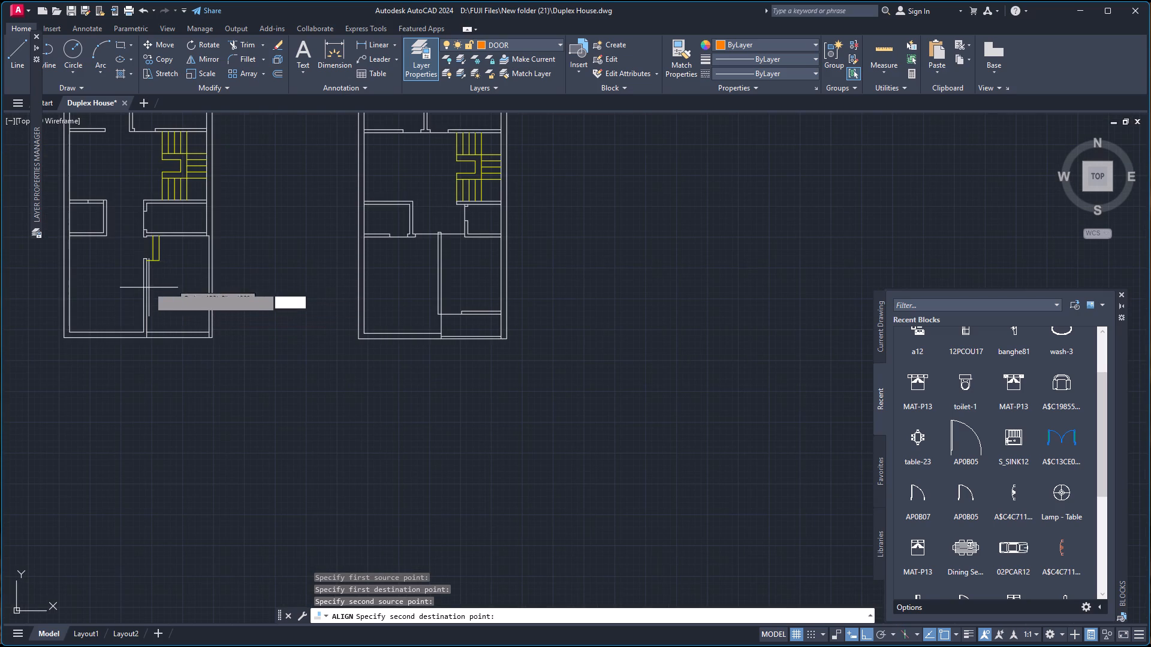
scroll(135, 242, "up", 4)
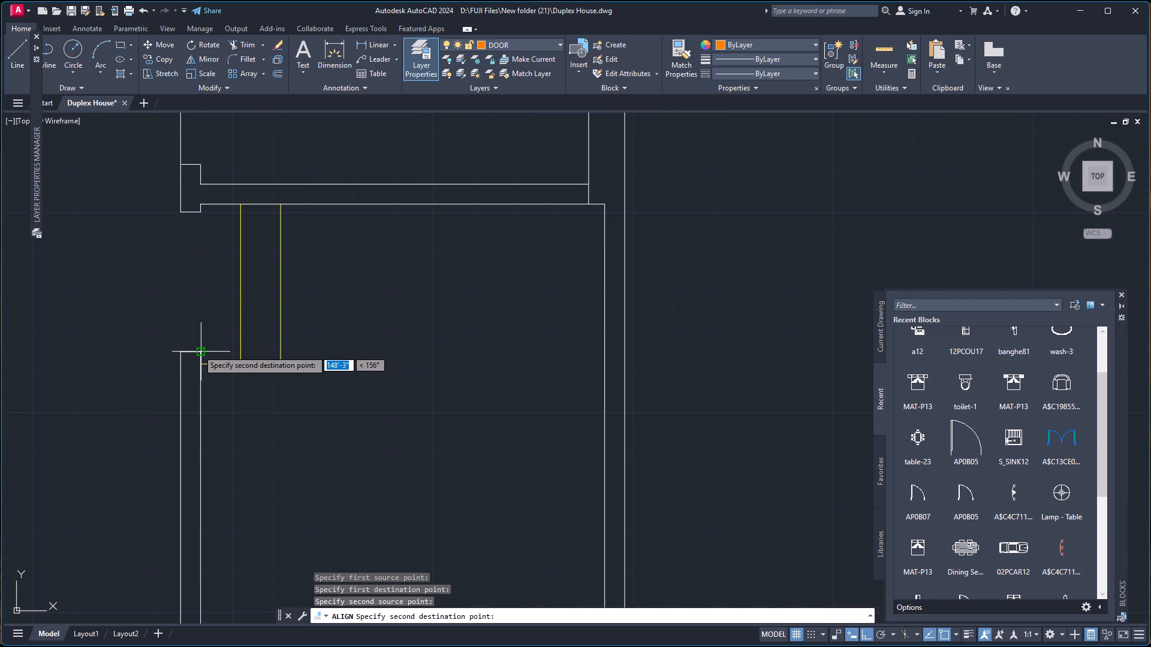
left_click(198, 350)
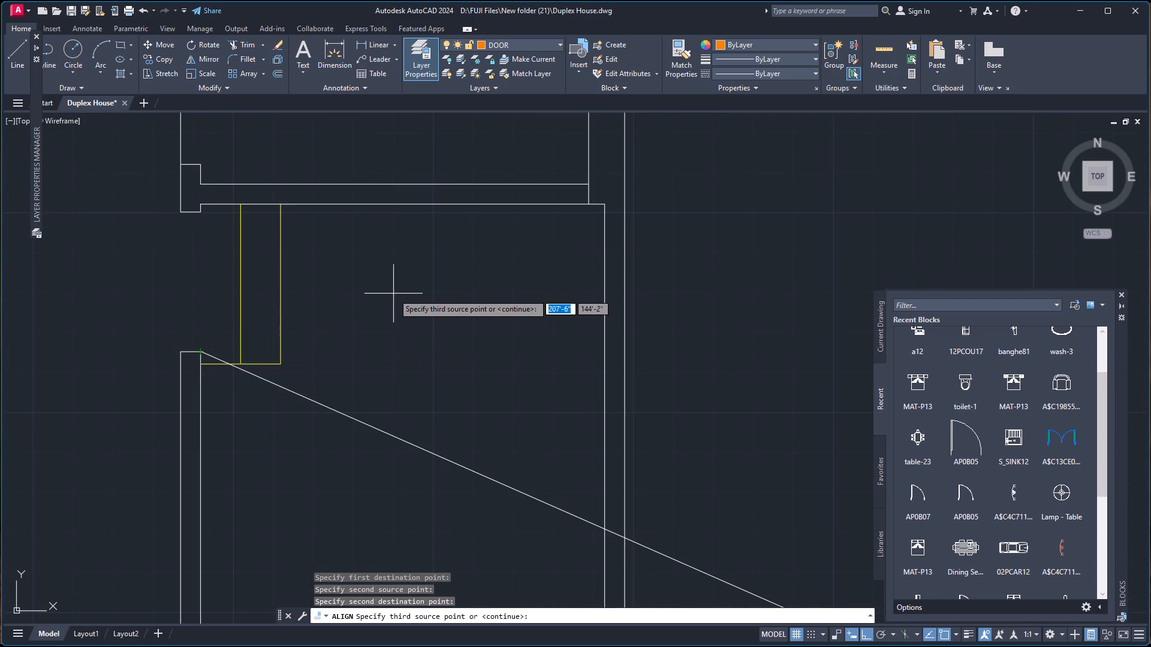
key("Return")
key("Up")
key("Return")
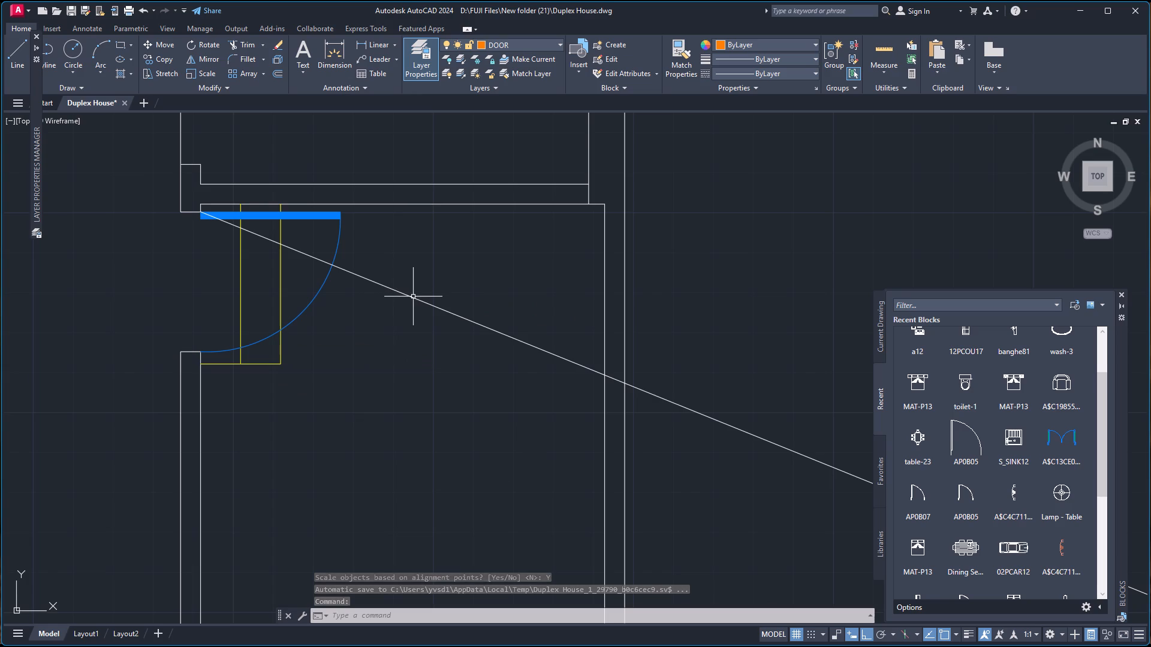
key("Escape")
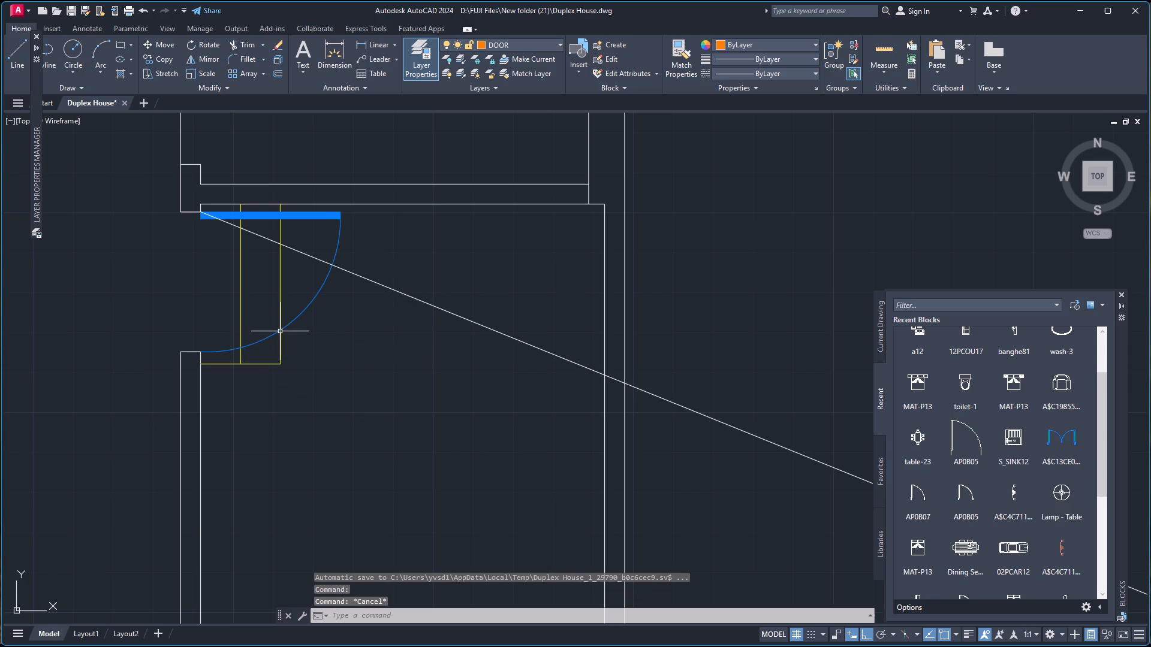
Mirror the fitted door about a vertical line west of the opening, keeping the original.
left_click(279, 332)
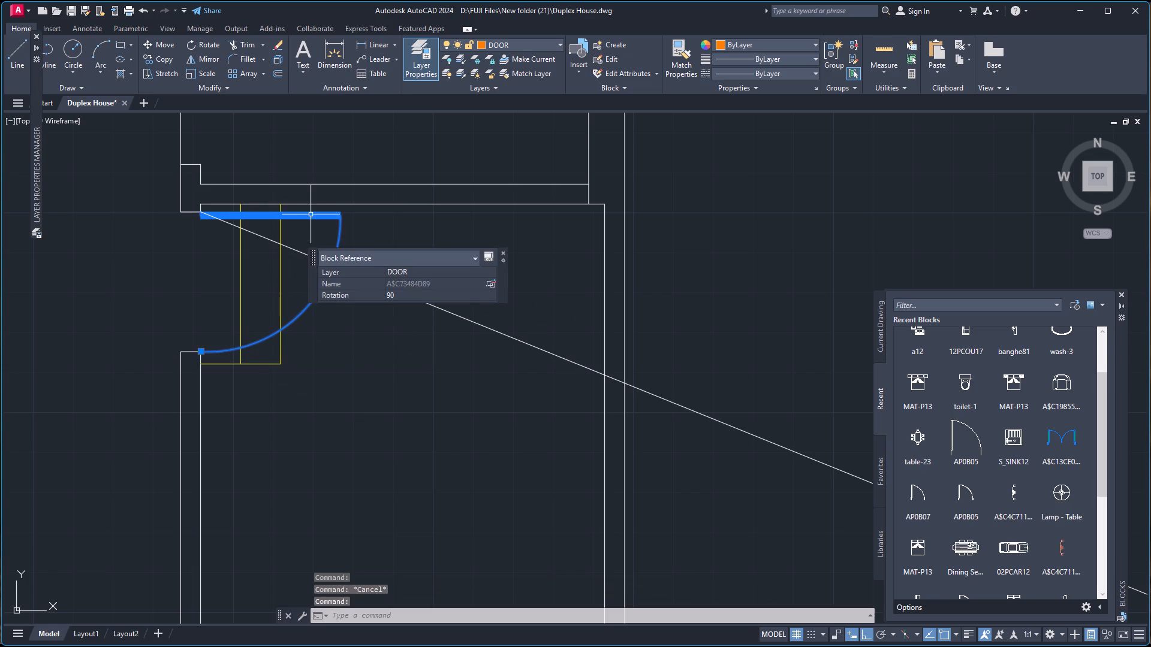
left_click(310, 214)
left_click(558, 418)
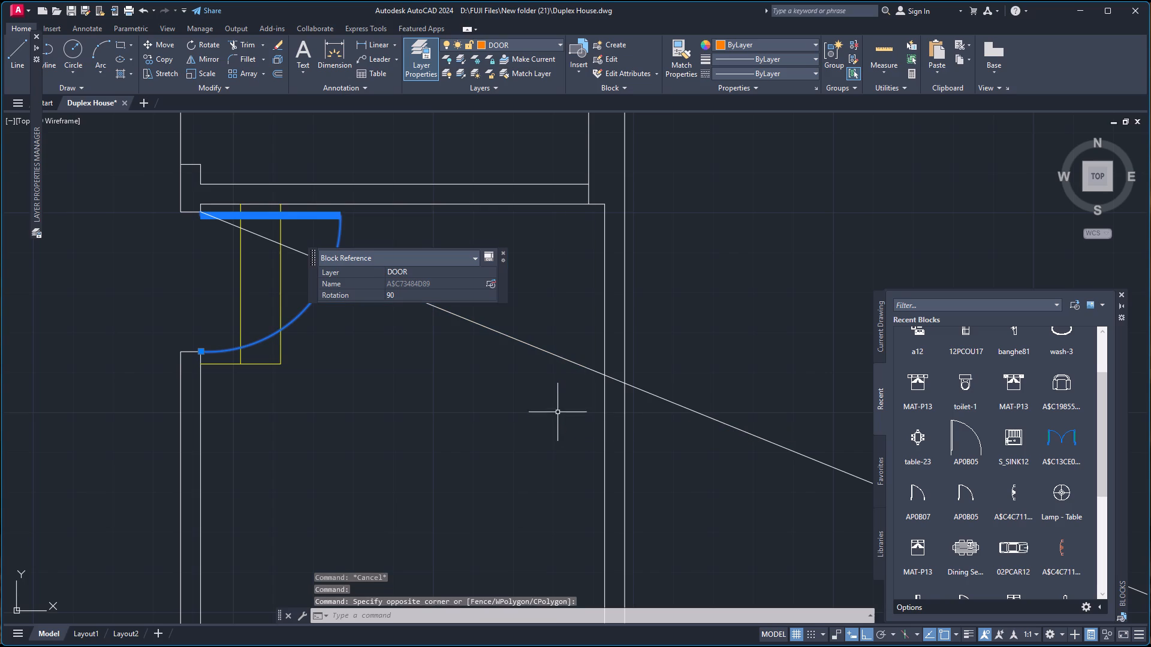
type("MI")
key("Return")
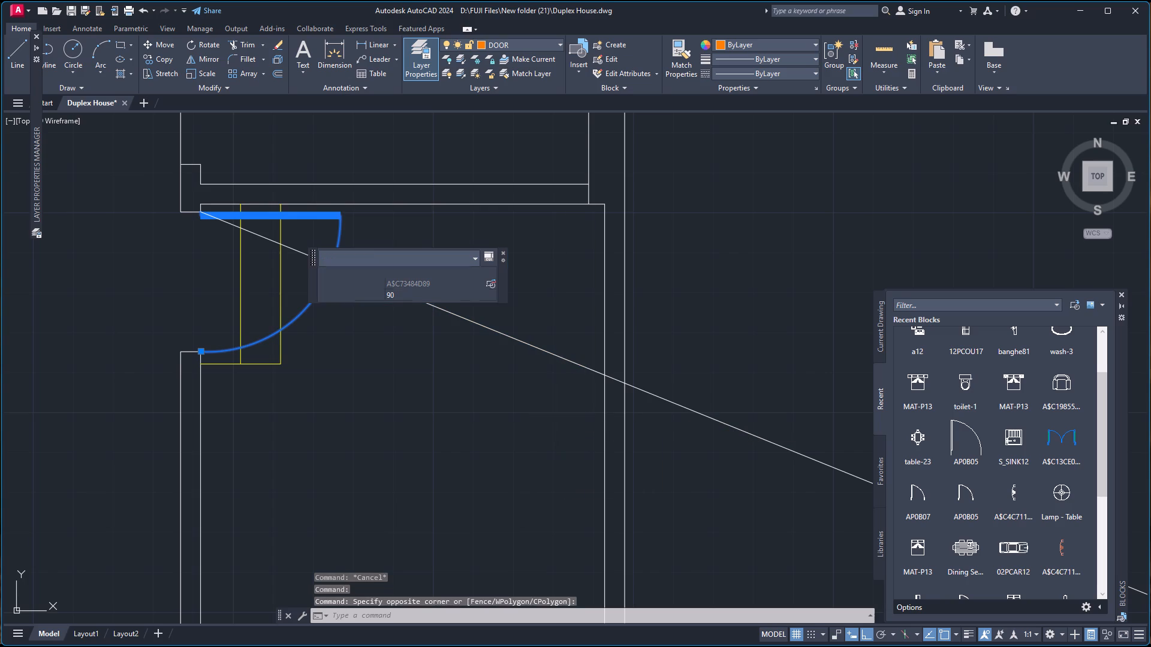
left_click(122, 416)
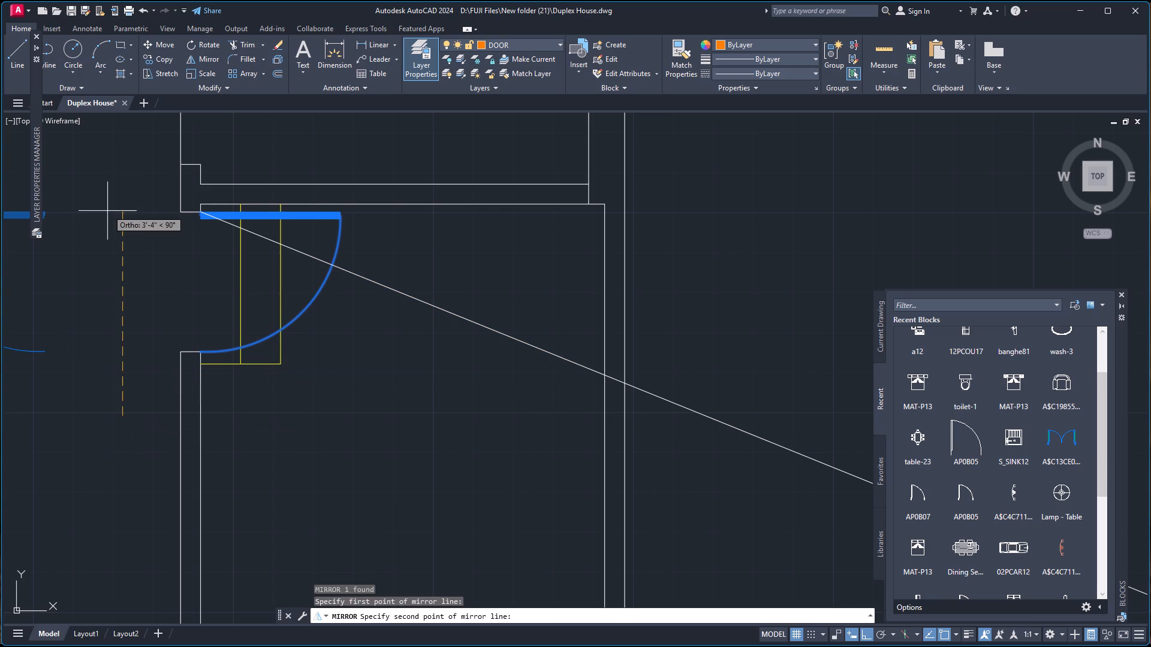
left_click(107, 210)
left_click(123, 253)
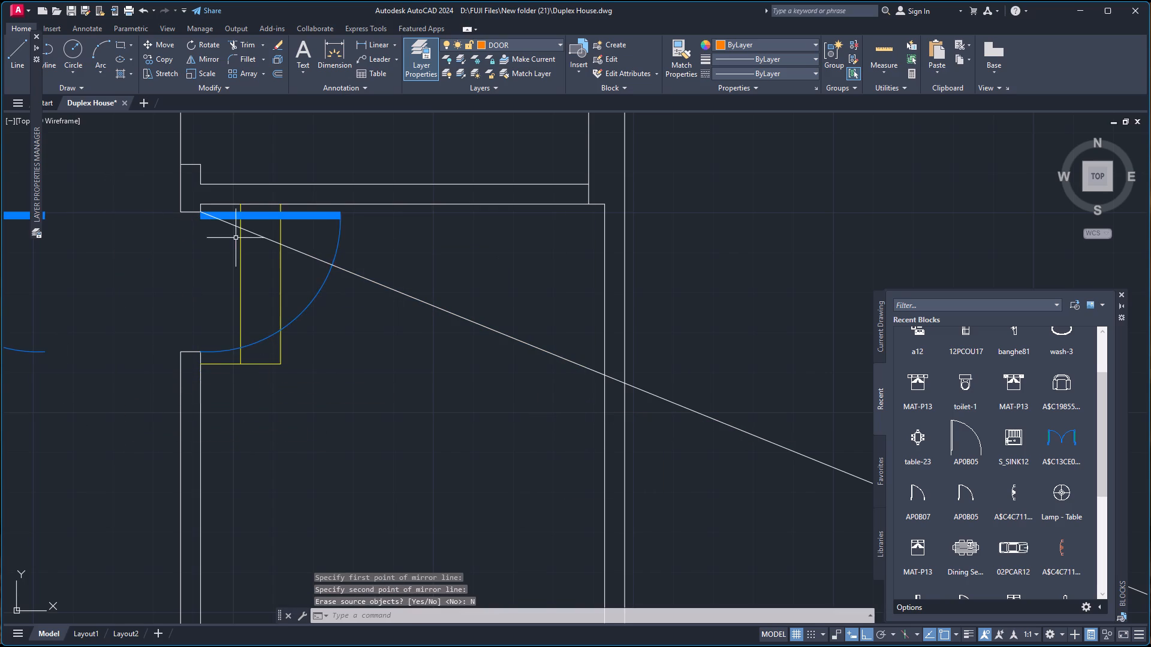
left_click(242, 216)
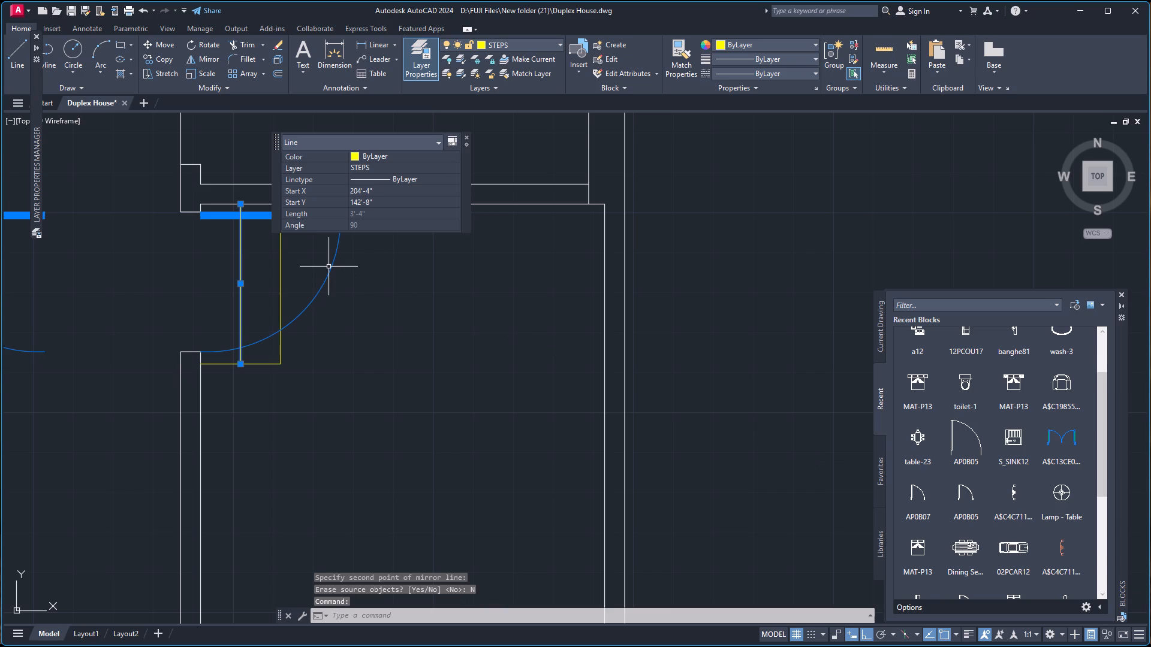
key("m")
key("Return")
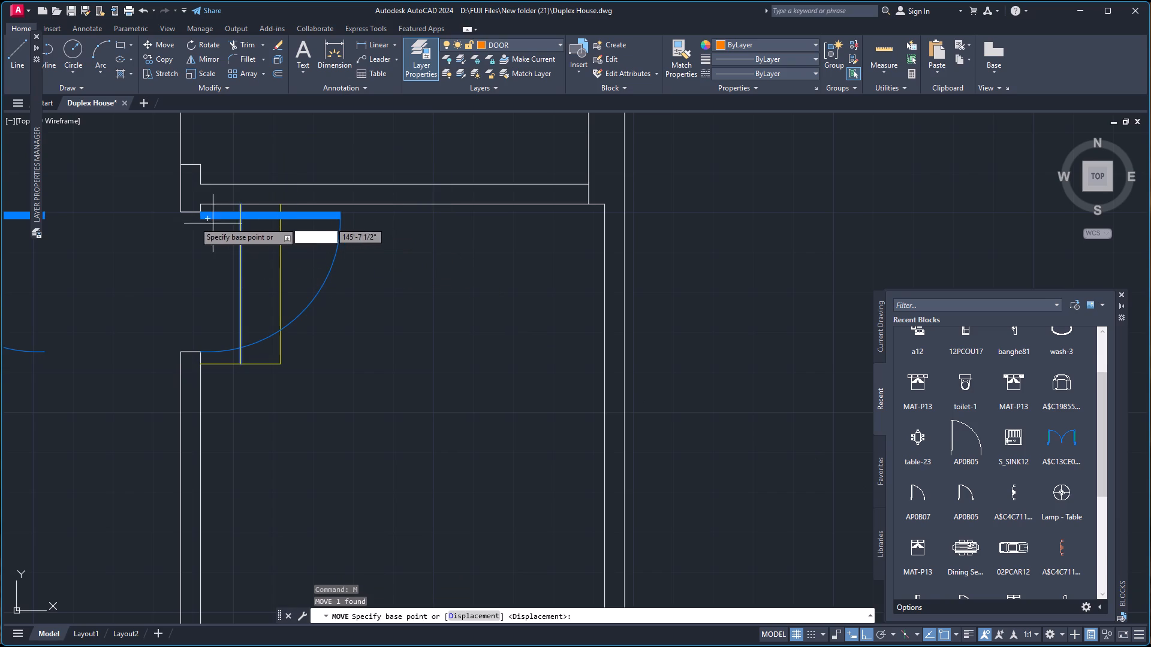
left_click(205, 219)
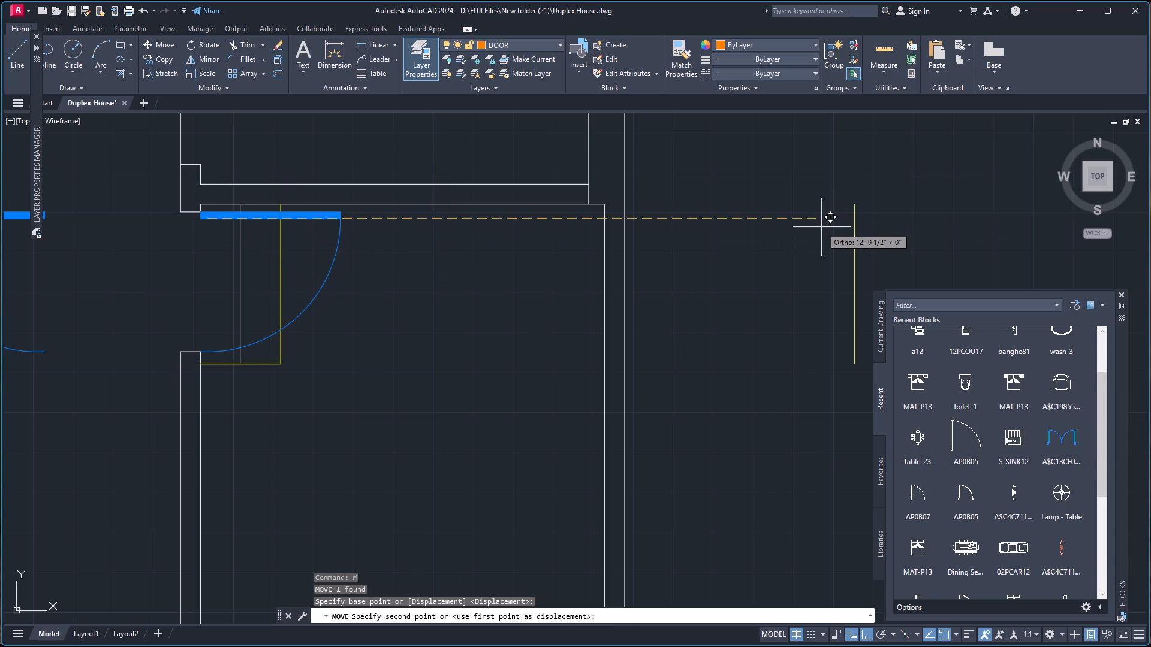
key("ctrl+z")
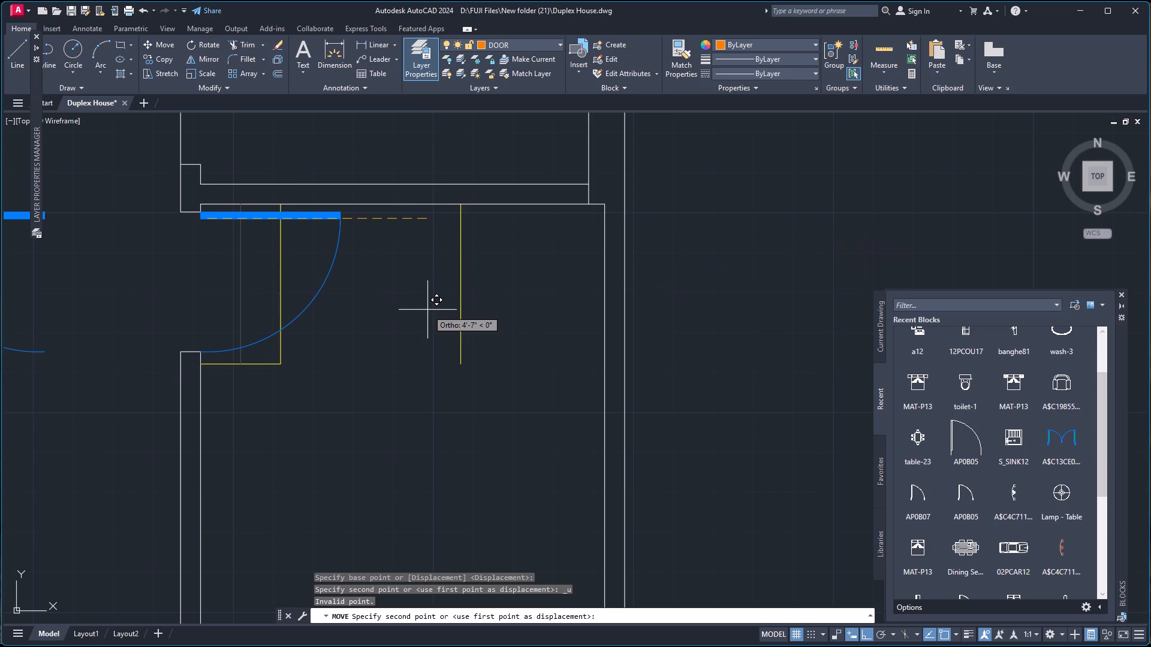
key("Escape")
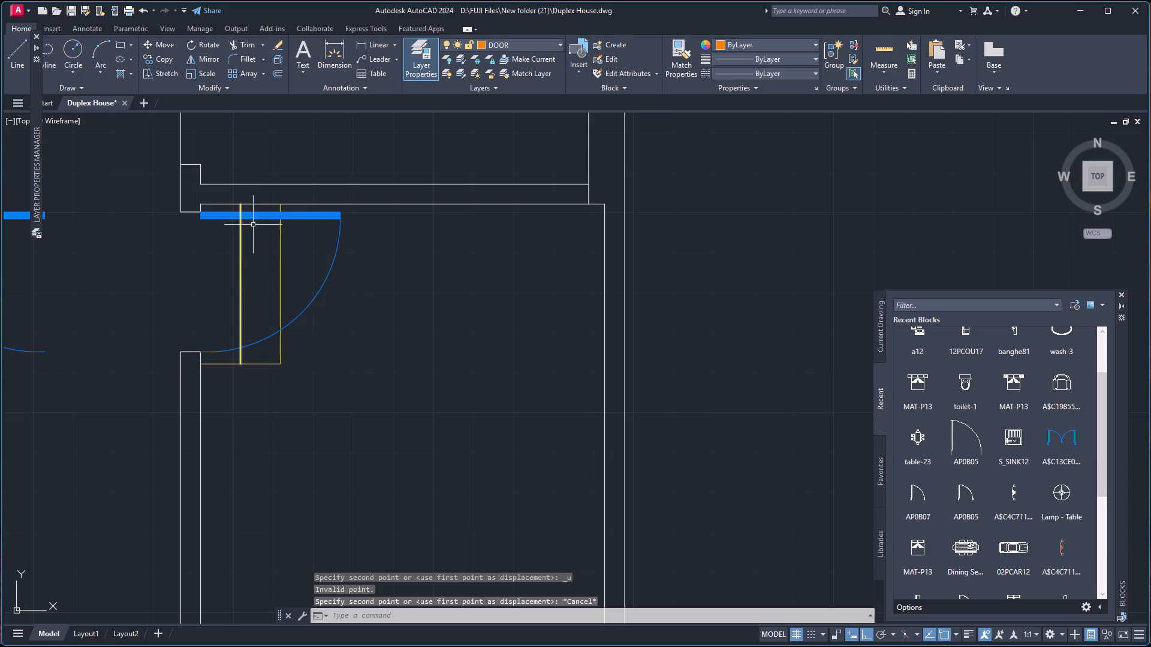
Move the original door block from the opening horizontally east, outside the western plan's outer wall.
left_click(263, 219)
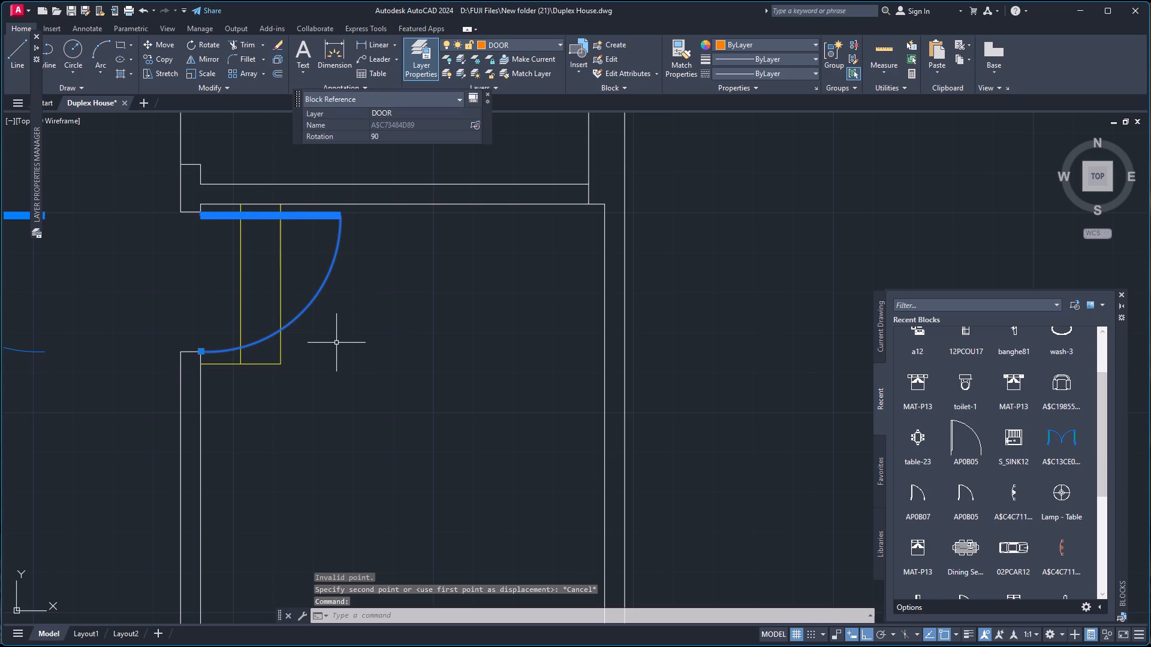
key("m")
key("Return")
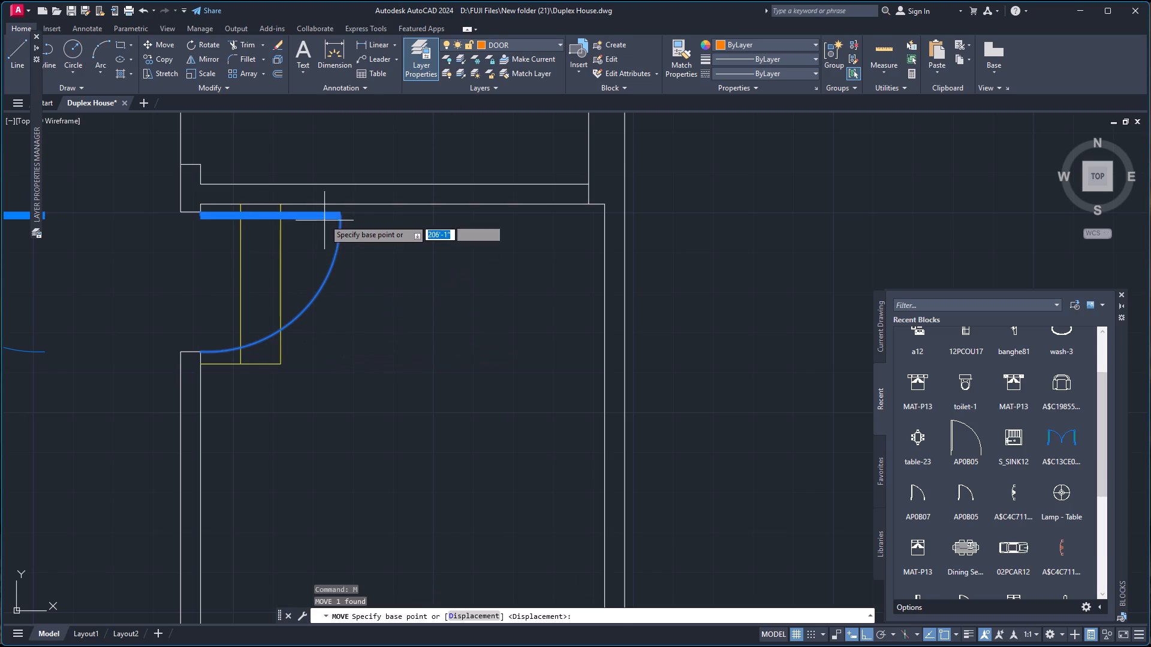
left_click(323, 217)
left_click(873, 239)
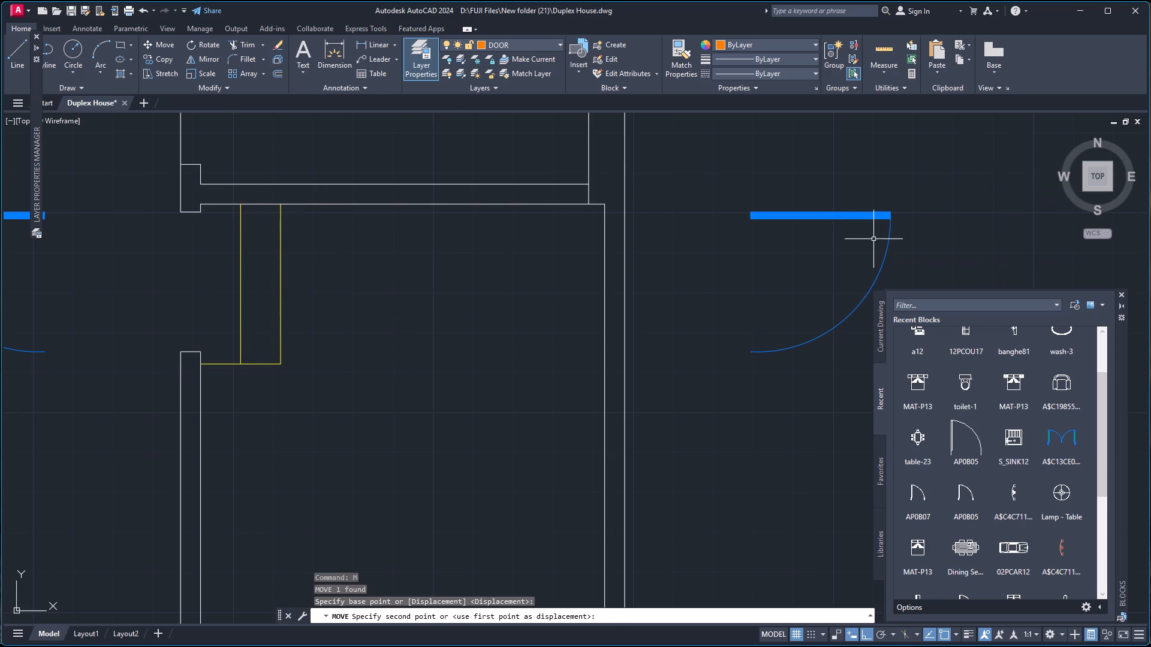
scroll(167, 272, "down", 3)
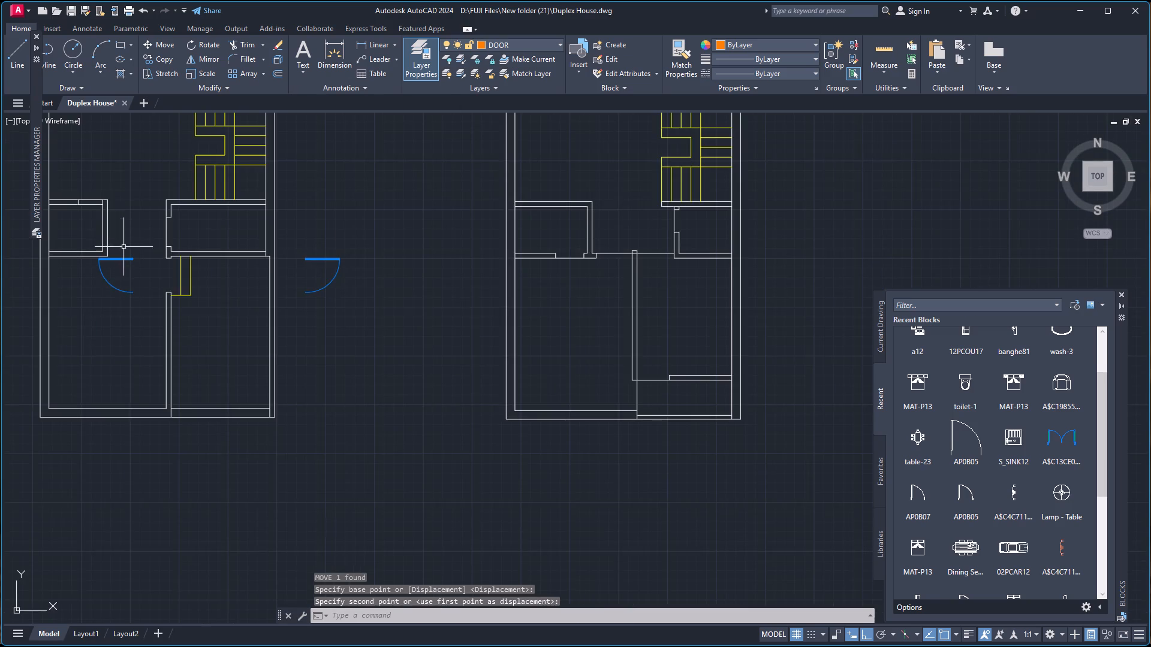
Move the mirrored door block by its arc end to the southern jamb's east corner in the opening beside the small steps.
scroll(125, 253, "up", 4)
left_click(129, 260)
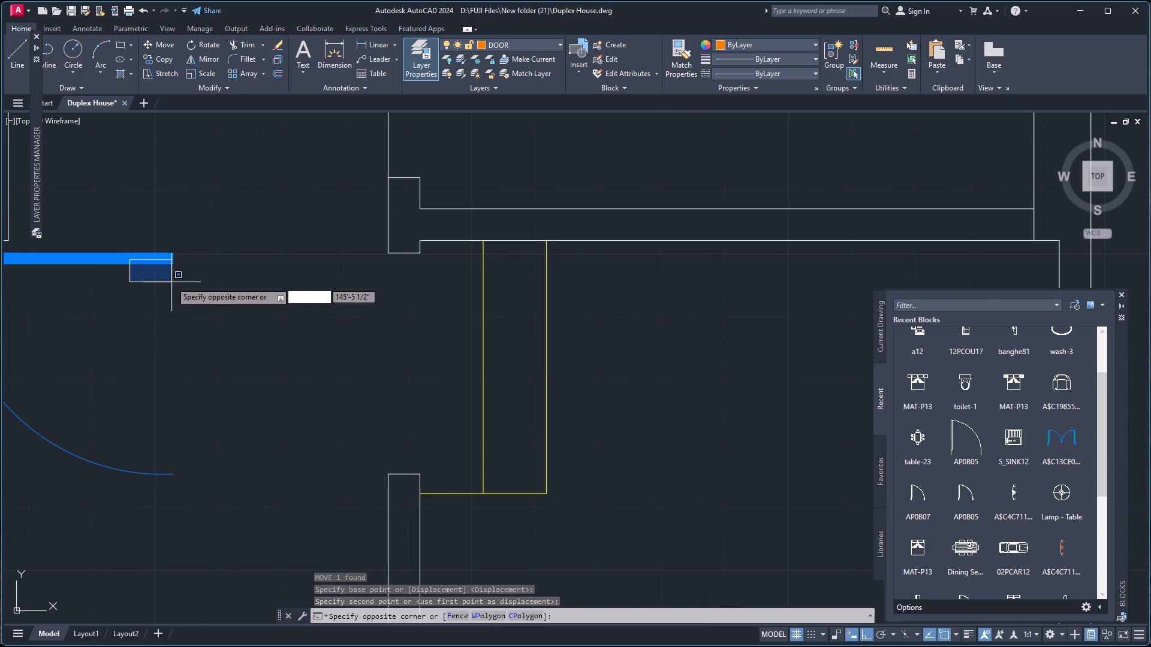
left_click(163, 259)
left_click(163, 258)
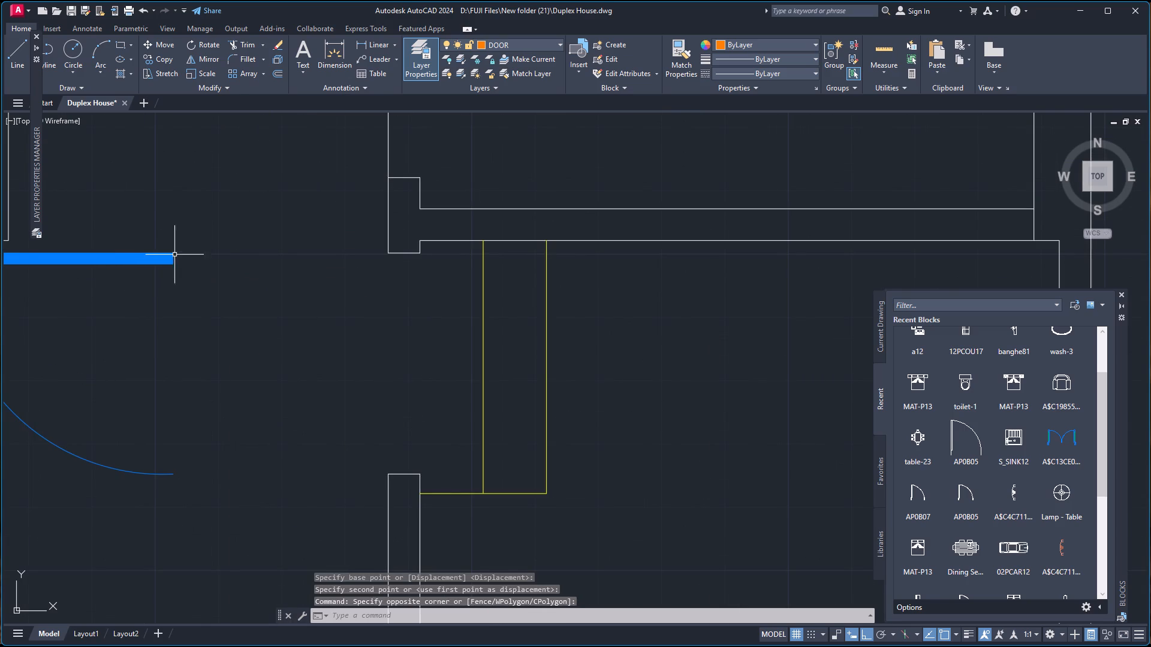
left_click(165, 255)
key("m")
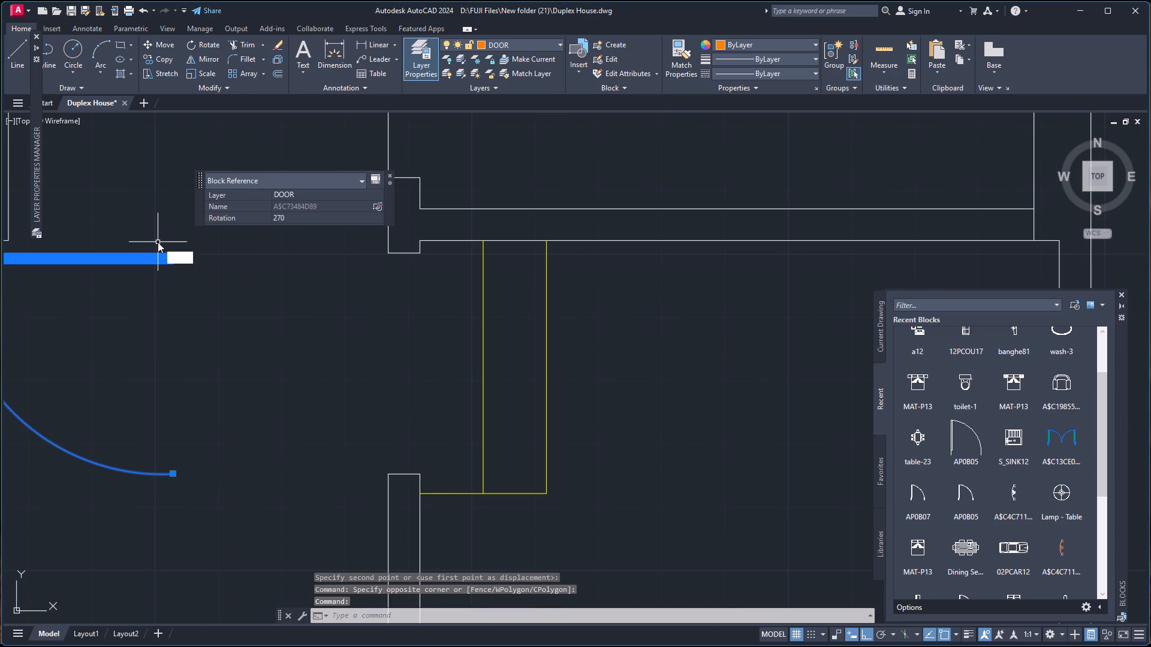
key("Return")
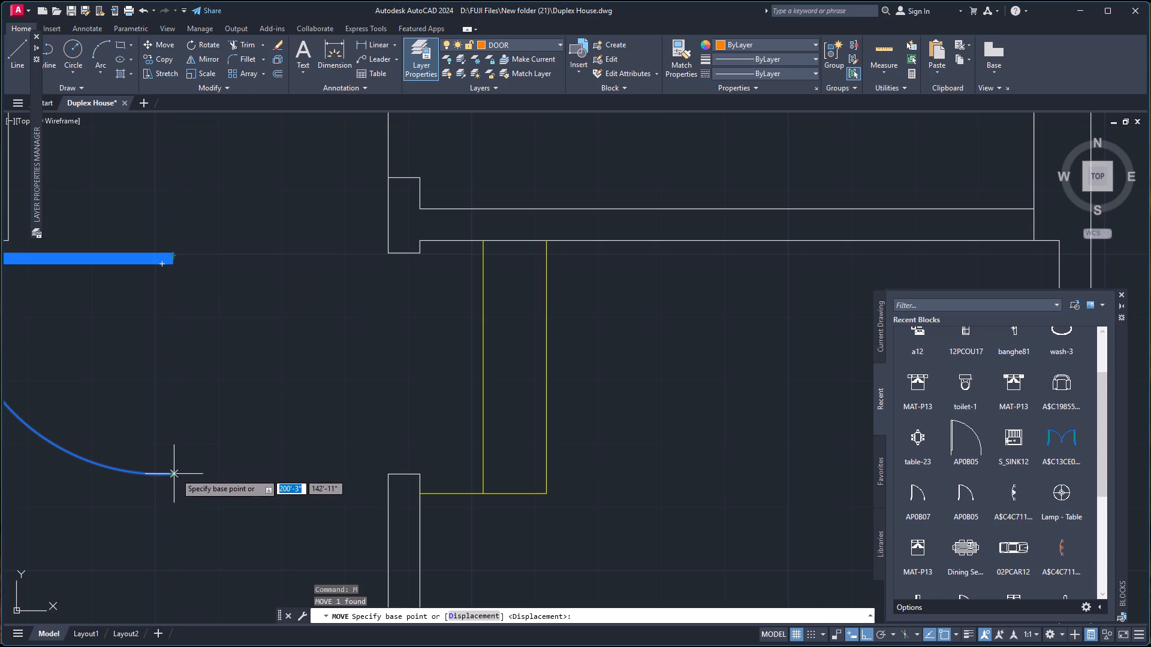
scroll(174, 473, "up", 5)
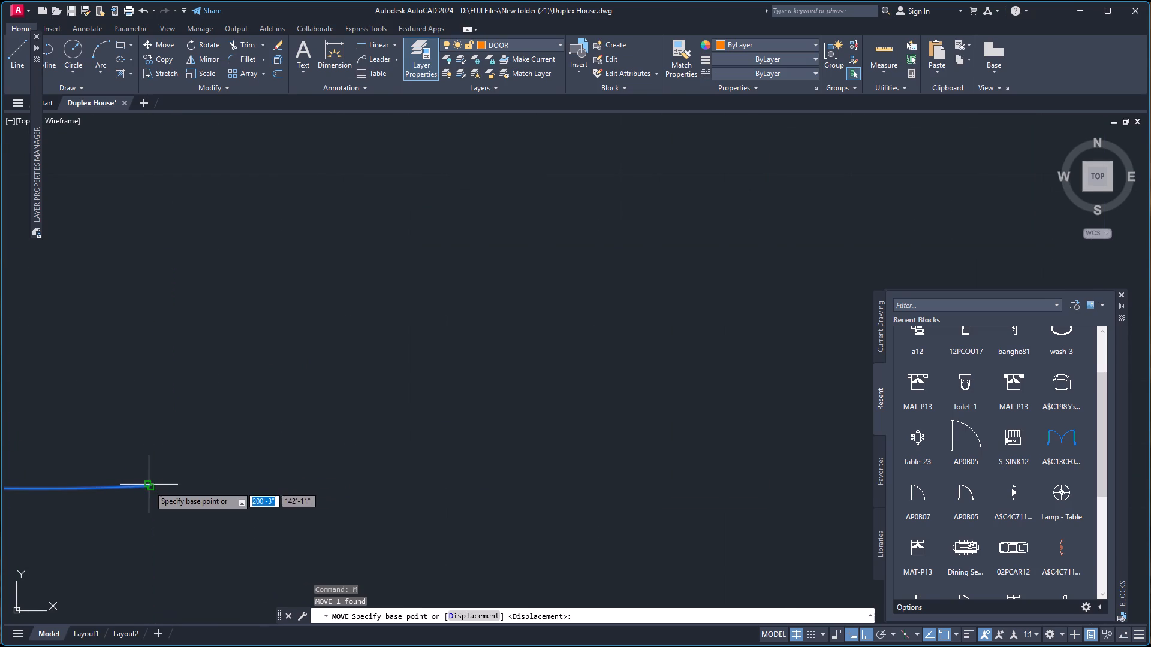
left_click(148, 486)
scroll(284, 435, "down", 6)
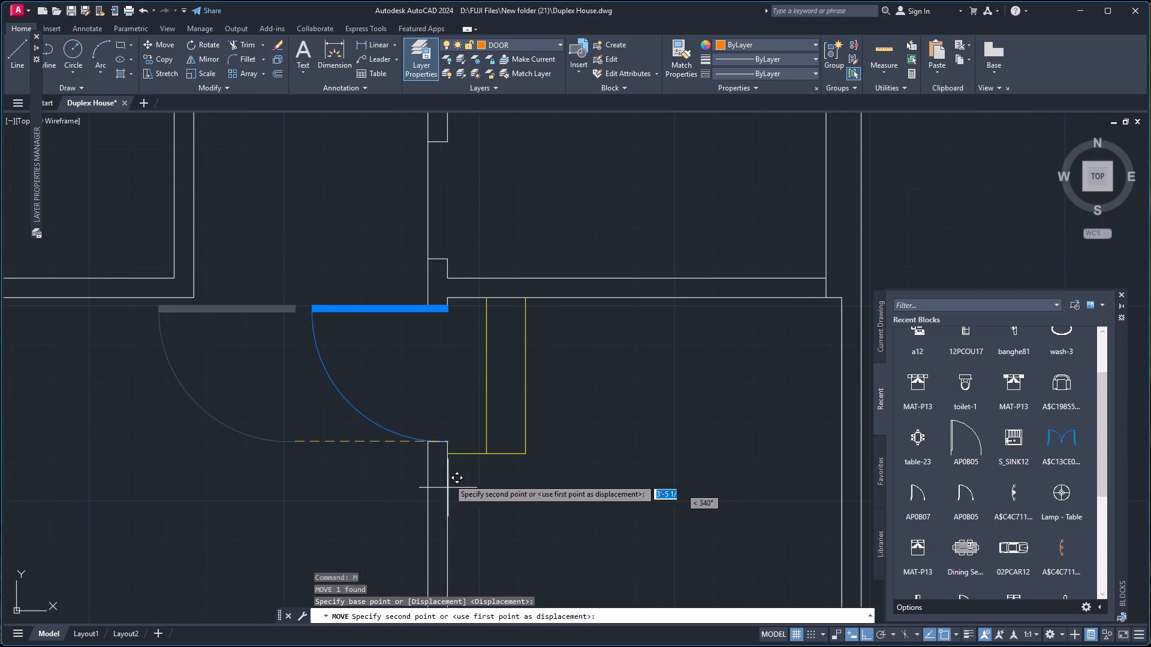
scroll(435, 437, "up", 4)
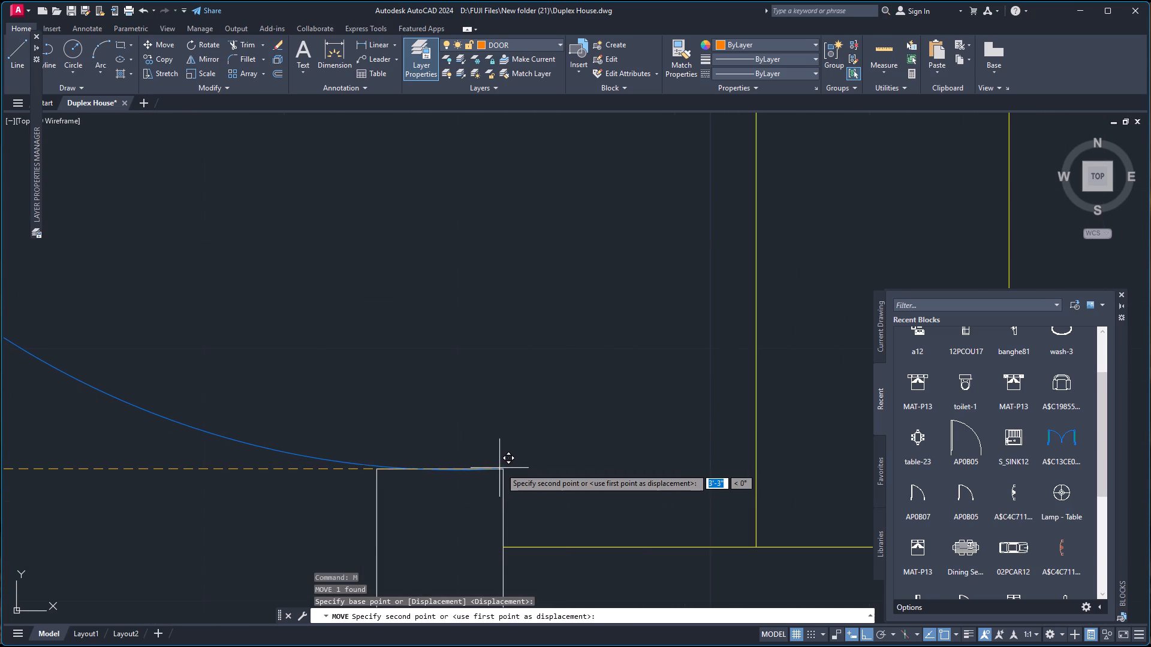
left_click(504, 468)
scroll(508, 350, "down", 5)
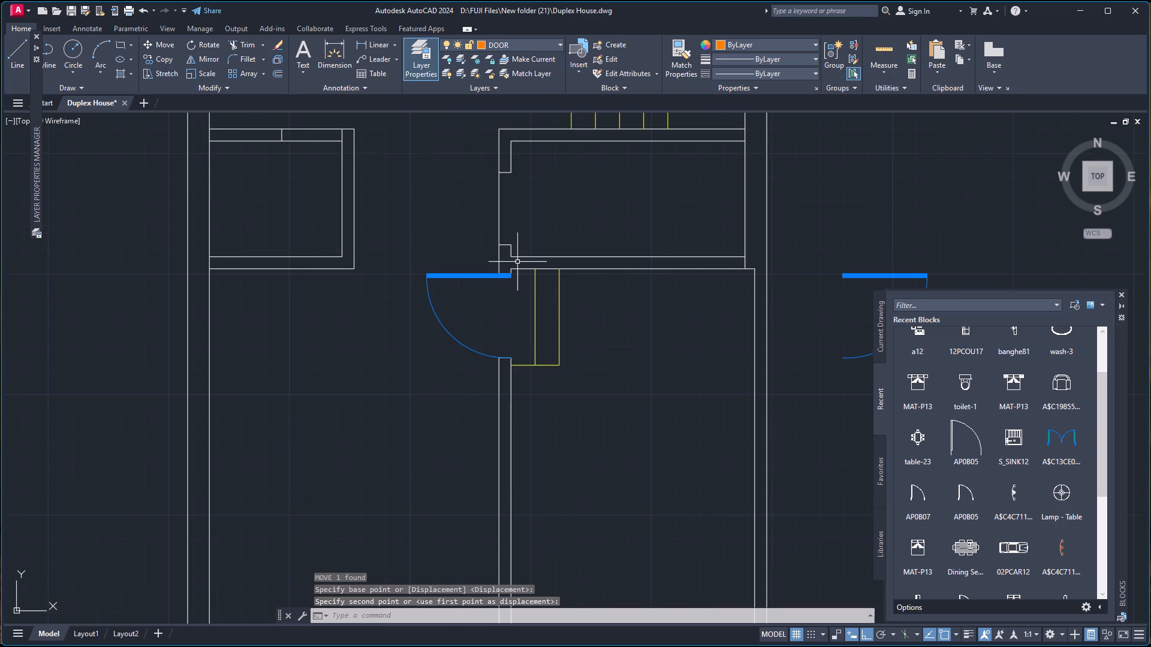
Examine how the door's leaf end and arc end meet the jamb corners of the opening beside the small steps.
scroll(516, 261, "up", 5)
scroll(442, 394, "up", 4)
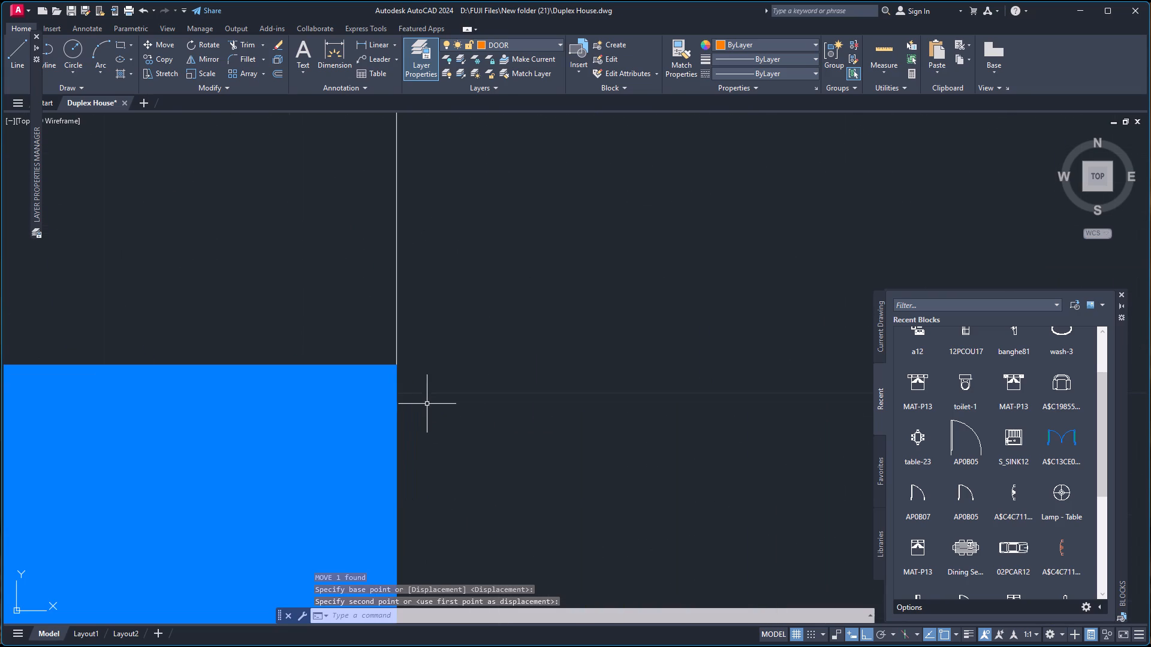
left_click(379, 389)
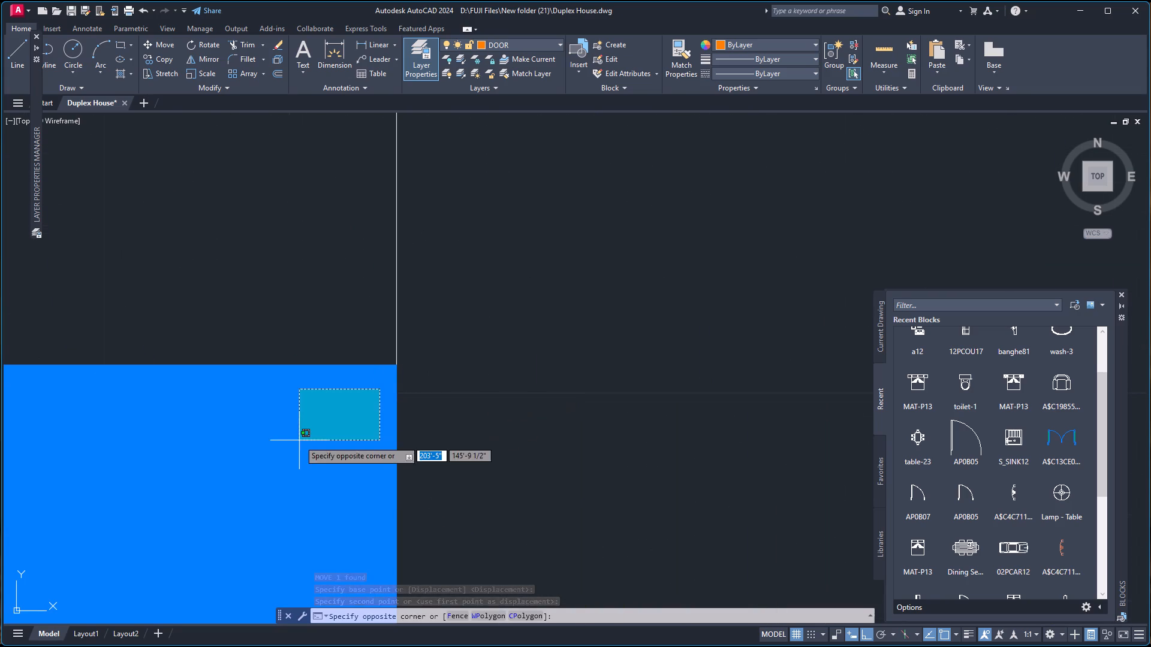
left_click(303, 437)
scroll(360, 417, "down", 9)
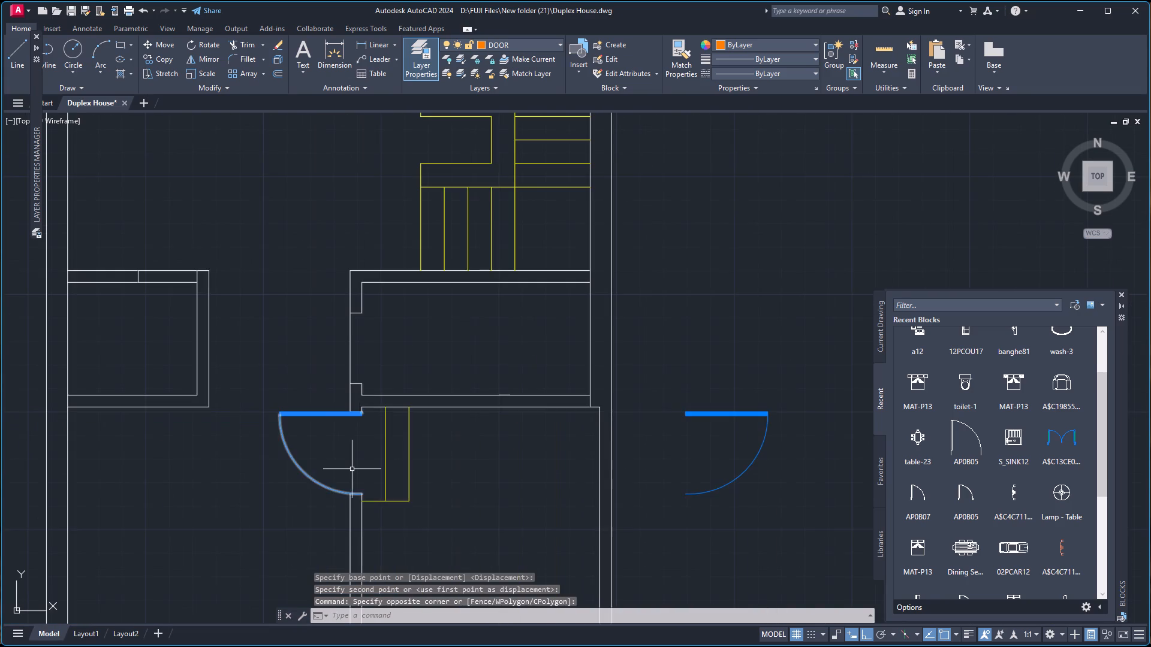
scroll(357, 466, "up", 2)
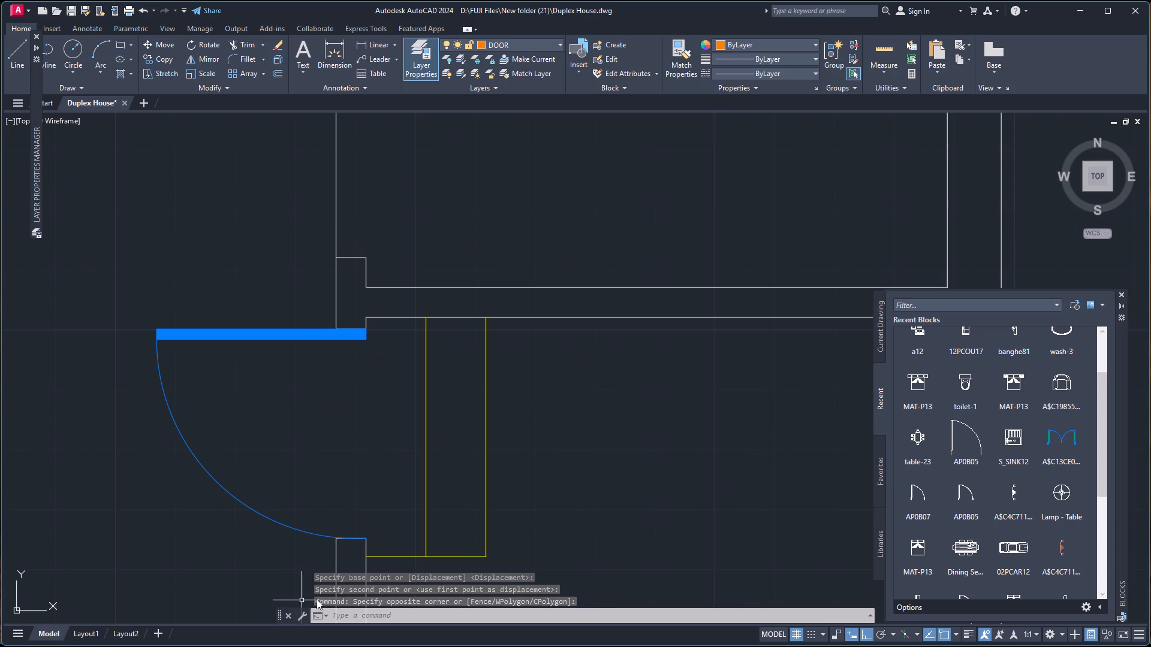
scroll(336, 562, "up", 5)
scroll(346, 495, "up", 2)
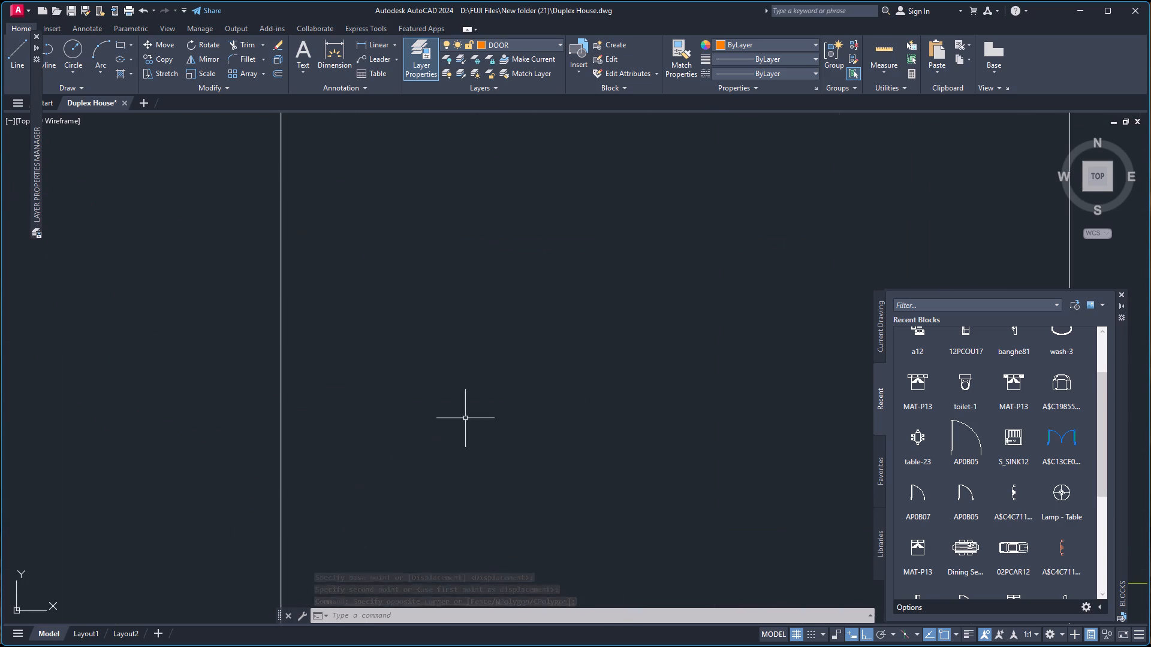
scroll(531, 367, "down", 3)
scroll(676, 279, "up", 3)
scroll(625, 325, "up", 1)
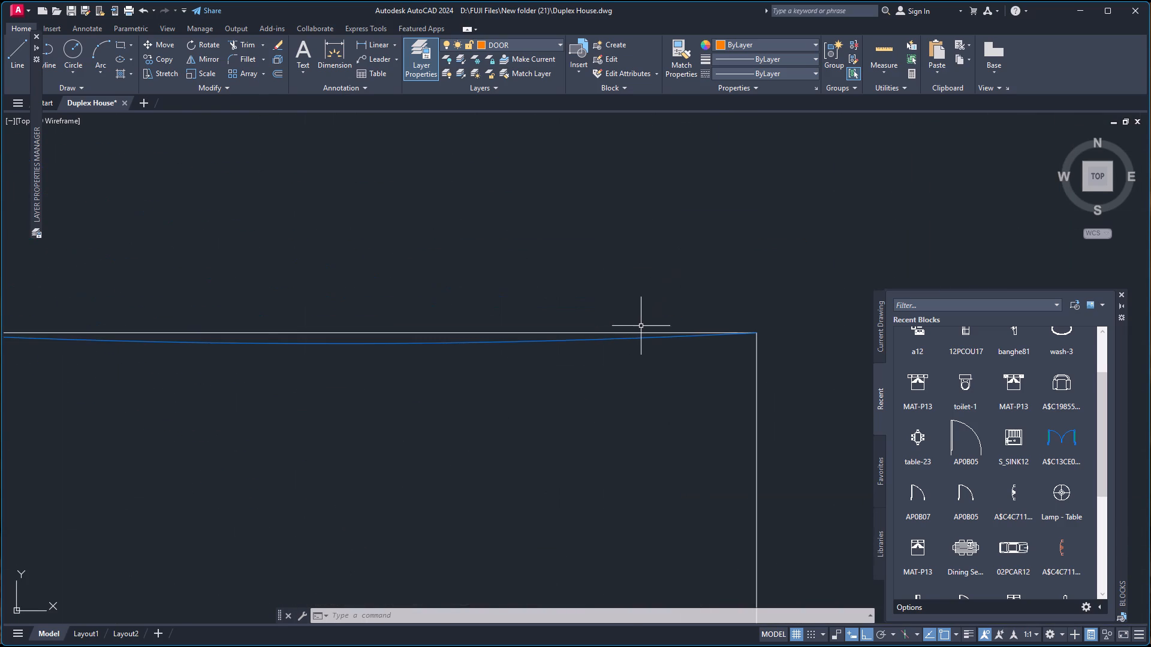
scroll(638, 328, "down", 2)
scroll(634, 331, "up", 2)
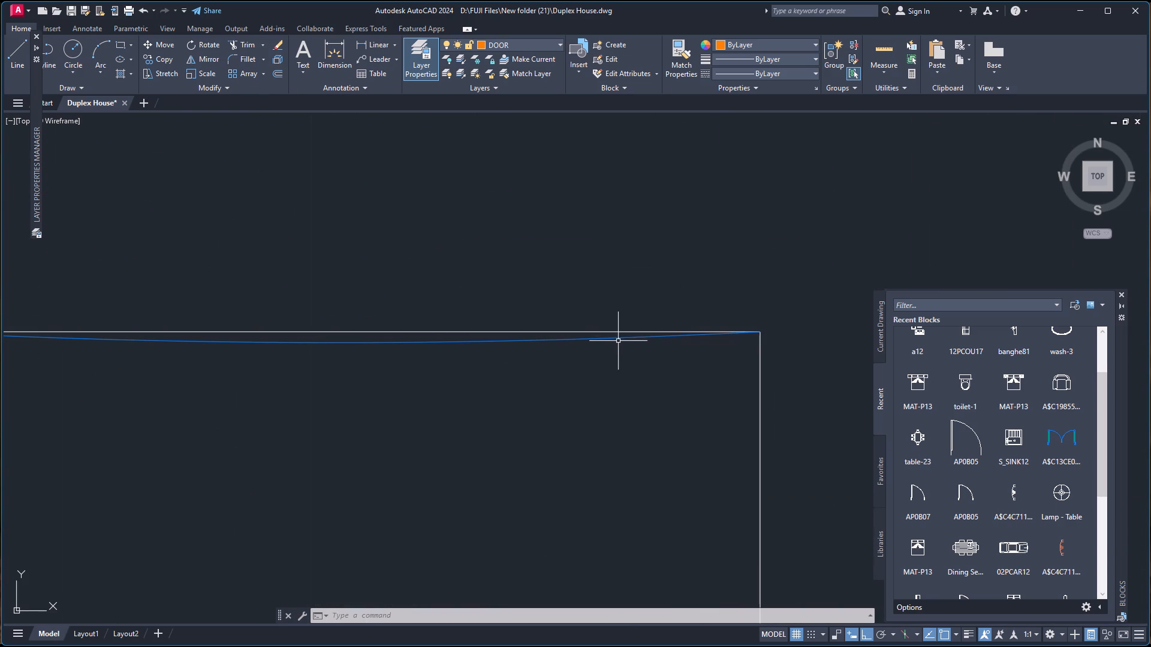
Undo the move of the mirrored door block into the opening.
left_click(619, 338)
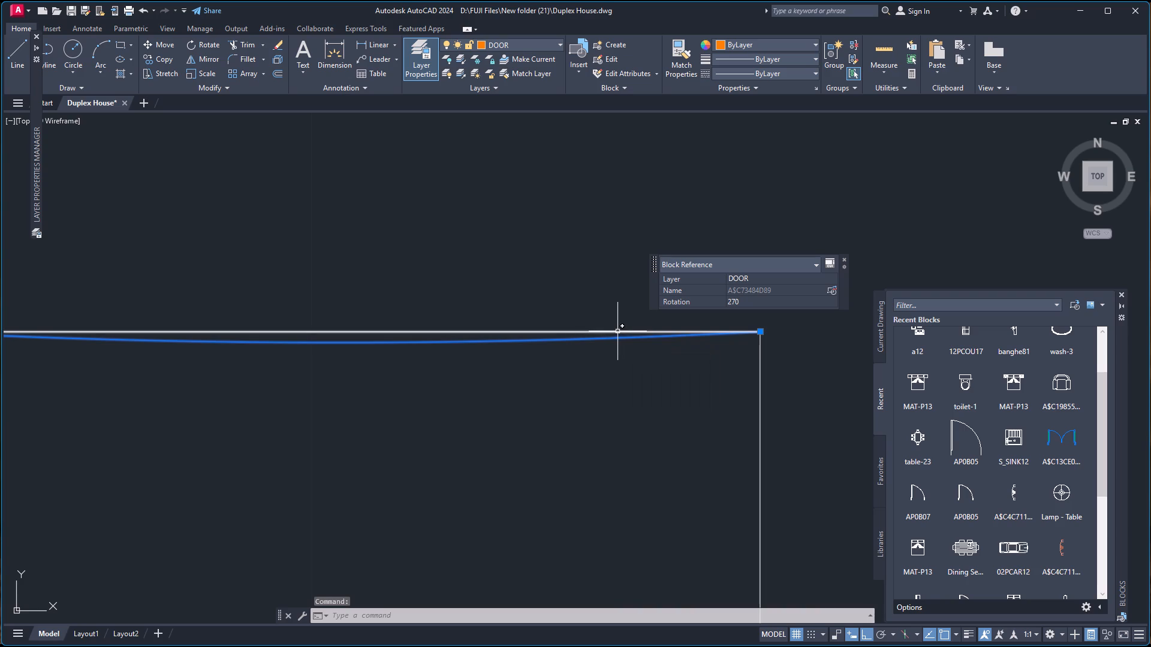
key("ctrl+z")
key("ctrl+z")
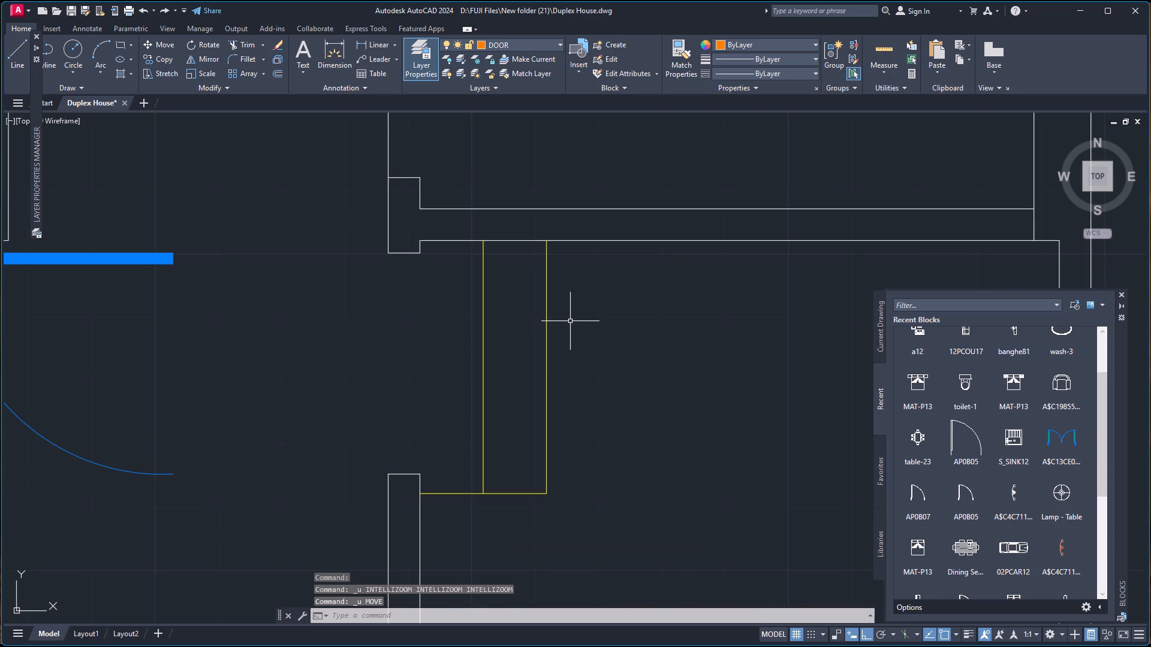
Select the mirrored door block west of the opening beside the small steps.
left_click(166, 263)
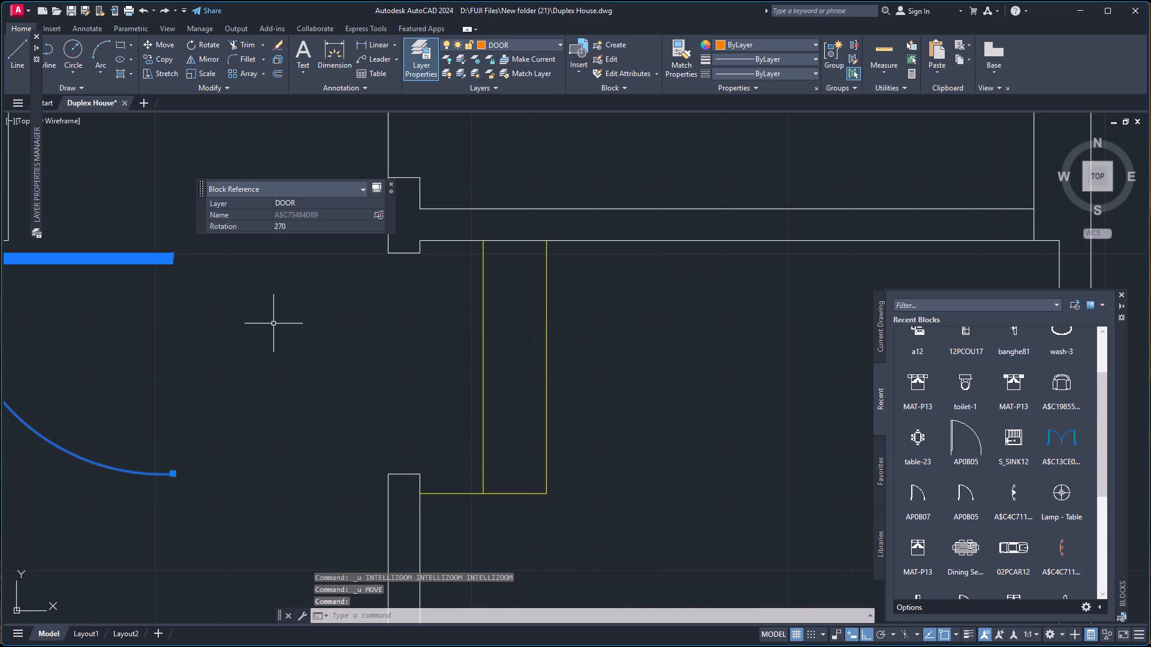
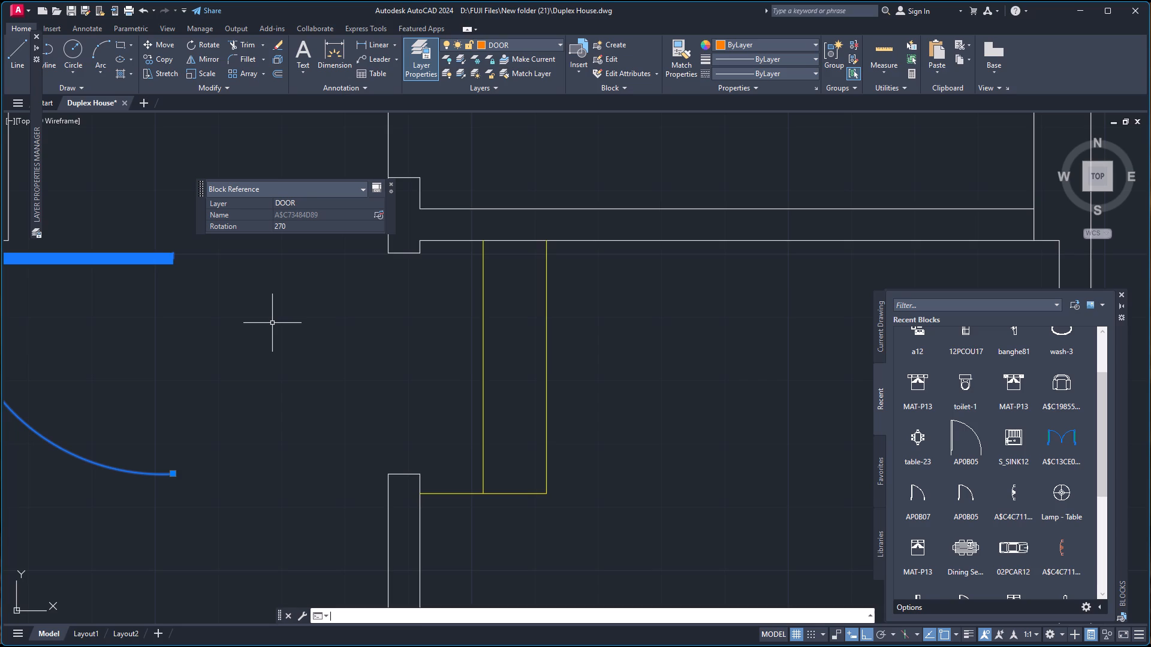
Start aligning the selected door block, matching its leaf's hinge-end upper corner to the upper jamb's stair-side corner at the two-step opening.
scroll(441, 445, "down", 3)
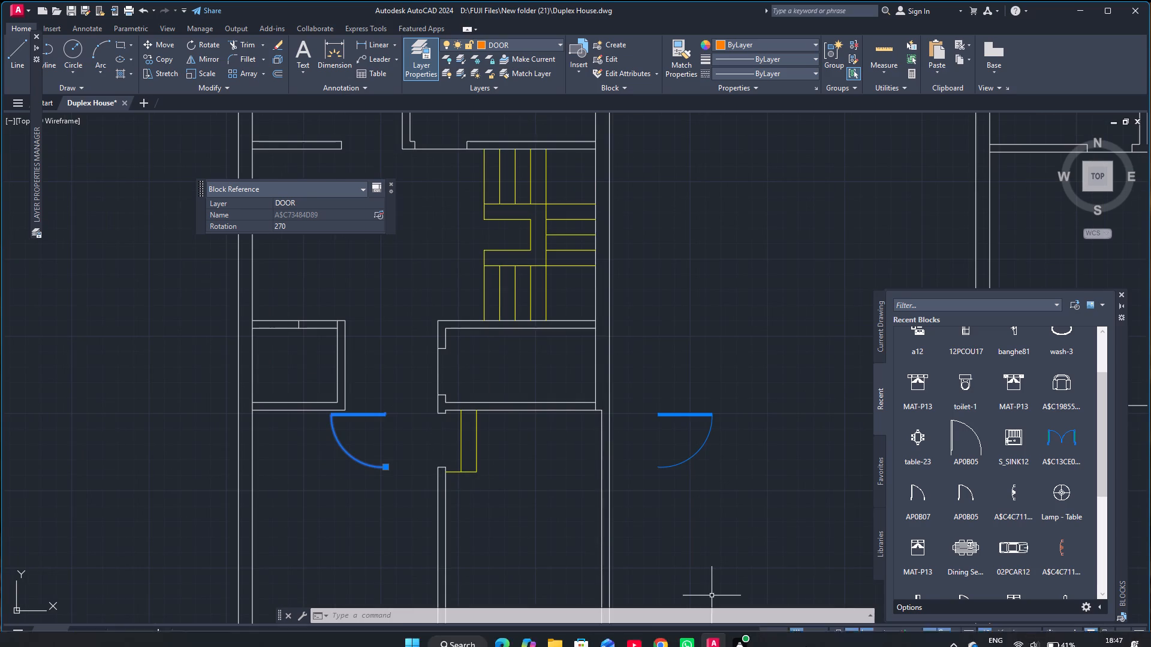
scroll(388, 445, "up", 1)
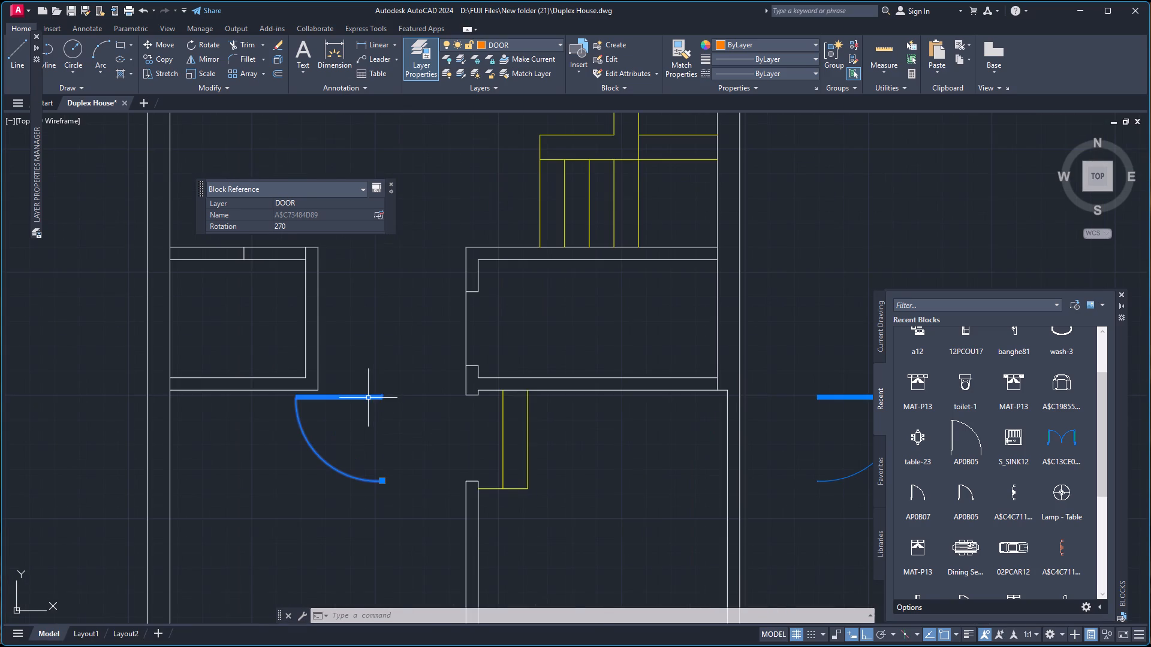
scroll(368, 398, "up", 2)
left_click(376, 394)
left_click(385, 405)
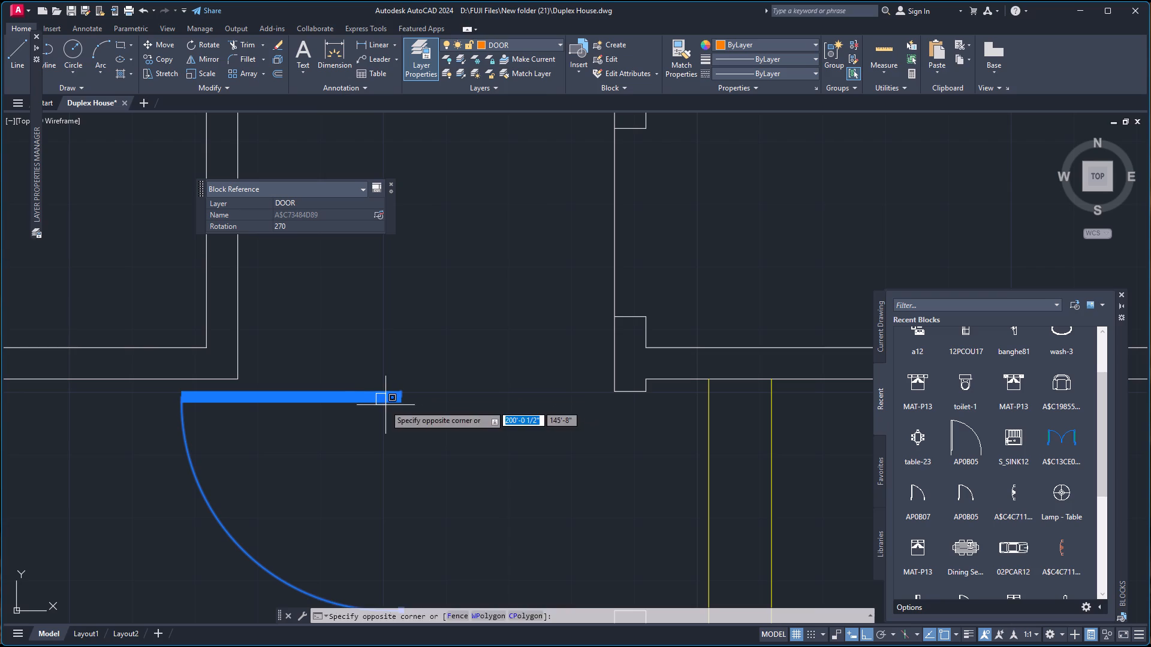
left_click(416, 460)
left_click(332, 385)
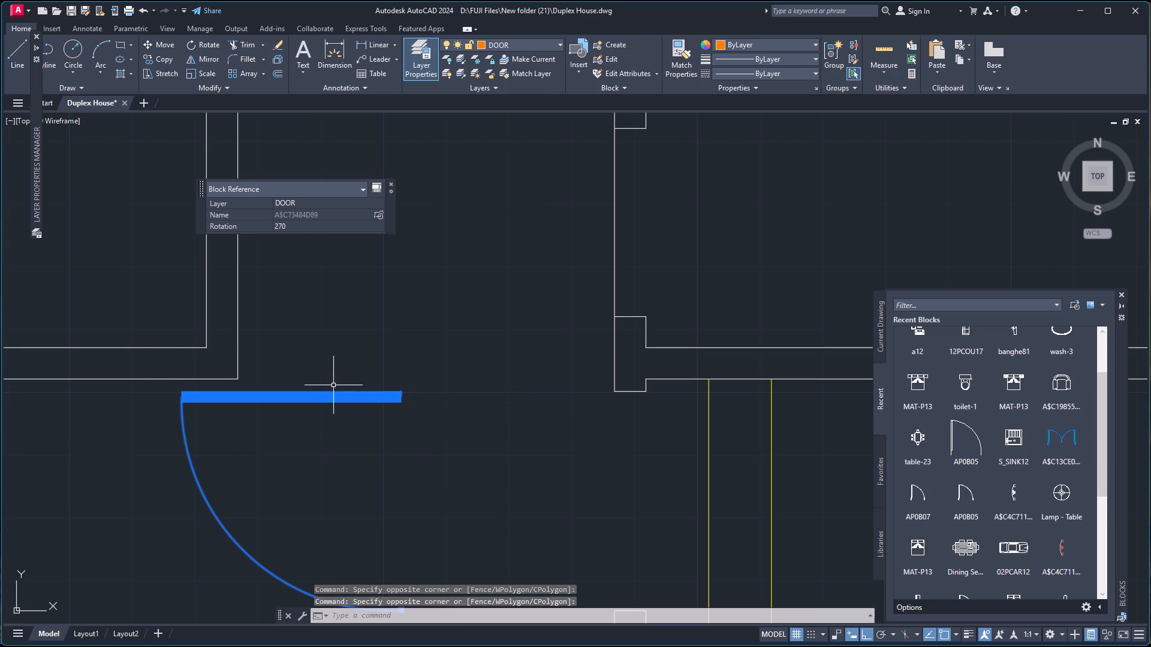
scroll(362, 559, "down", 3)
scroll(395, 600, "down", 2)
scroll(424, 424, "down", 3)
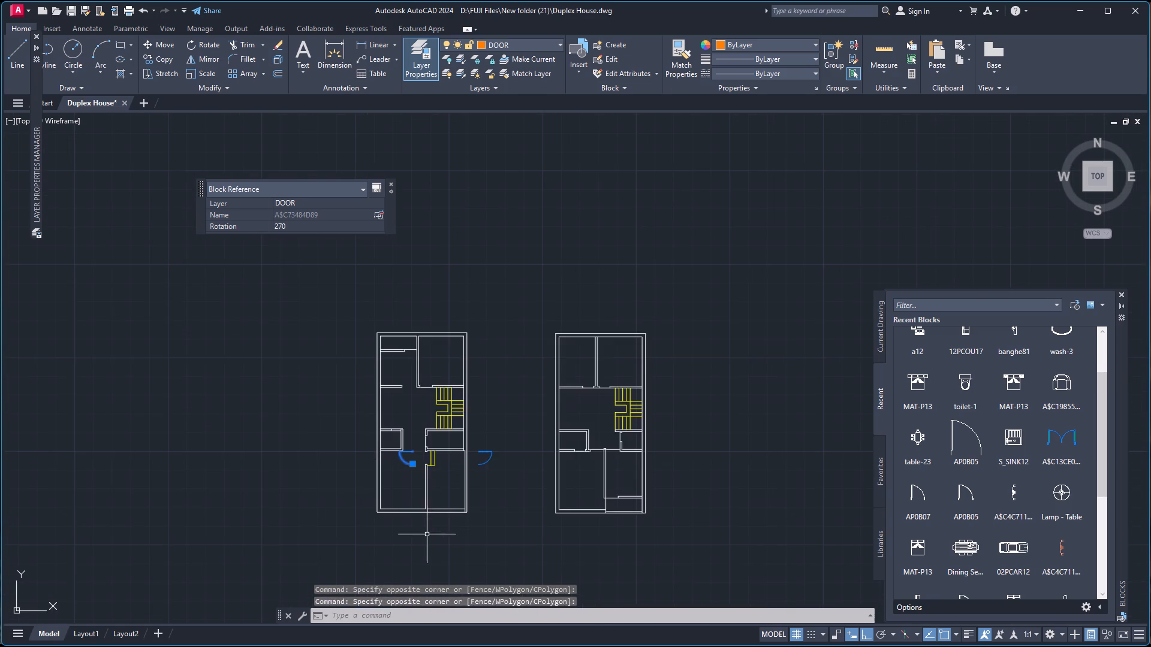
scroll(385, 456, "up", 3)
type("AL")
key("Return")
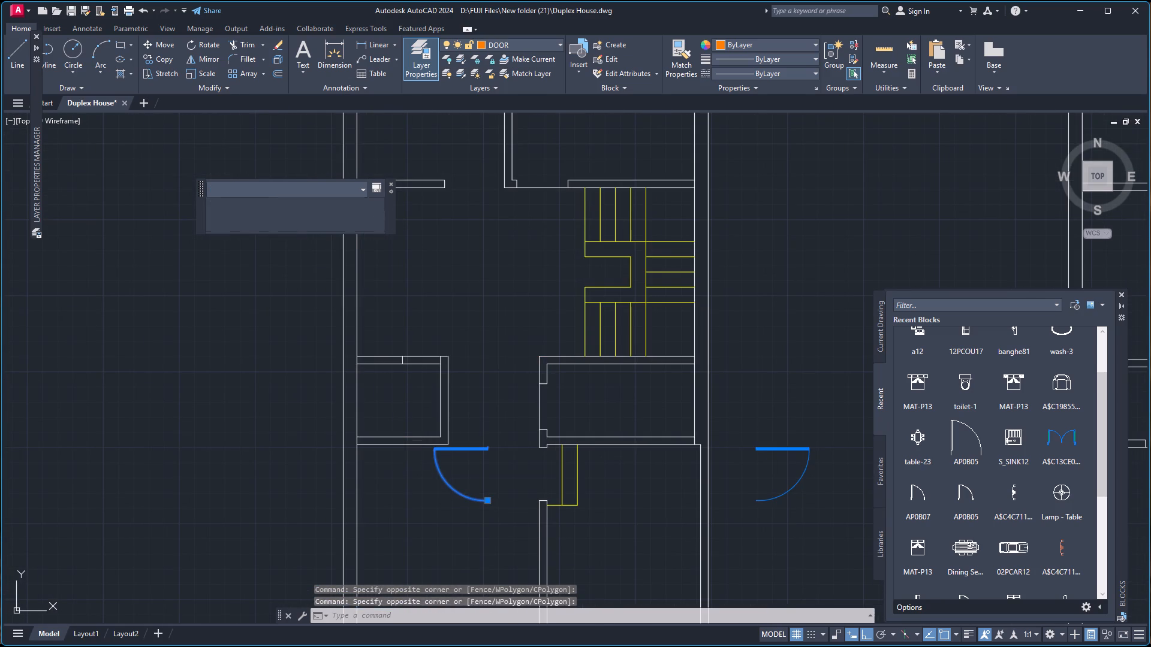
scroll(462, 443, "up", 3)
scroll(517, 465, "up", 2)
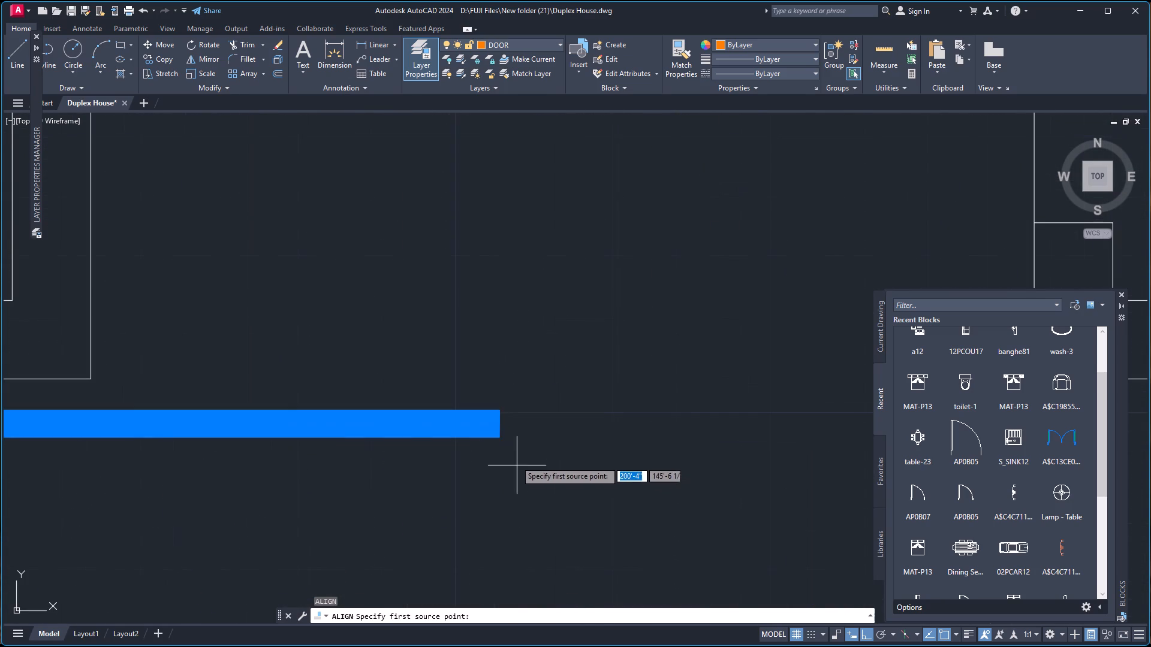
left_click(498, 412)
scroll(548, 425, "down", 6)
scroll(605, 442, "up", 5)
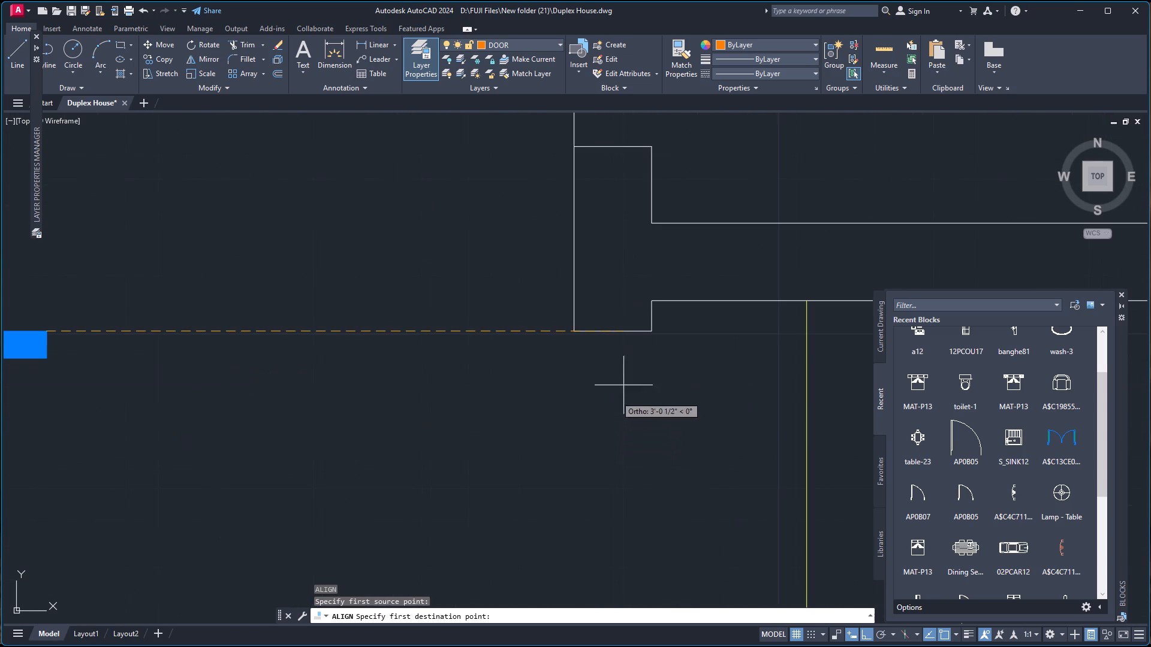
left_click(649, 332)
Match the door's swing-arc end to the lower jamb's step-side corner and complete the alignment with scaling set to Yes.
scroll(641, 370, "down", 4)
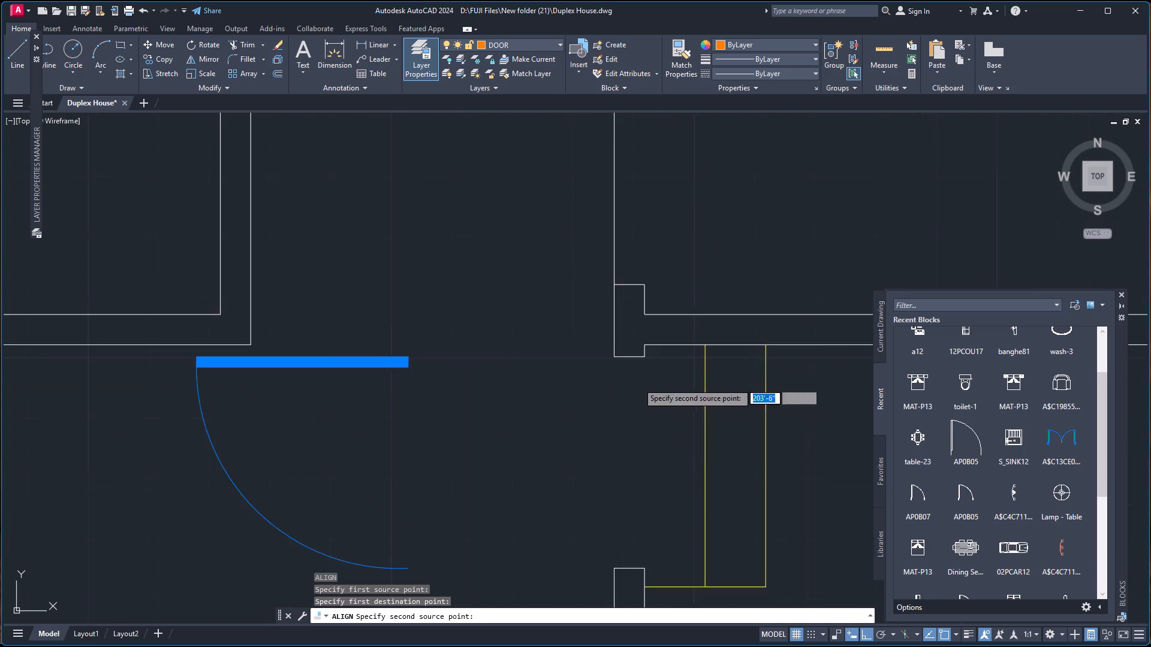
scroll(635, 398, "down", 2)
scroll(602, 470, "down", 1)
scroll(575, 487, "up", 5)
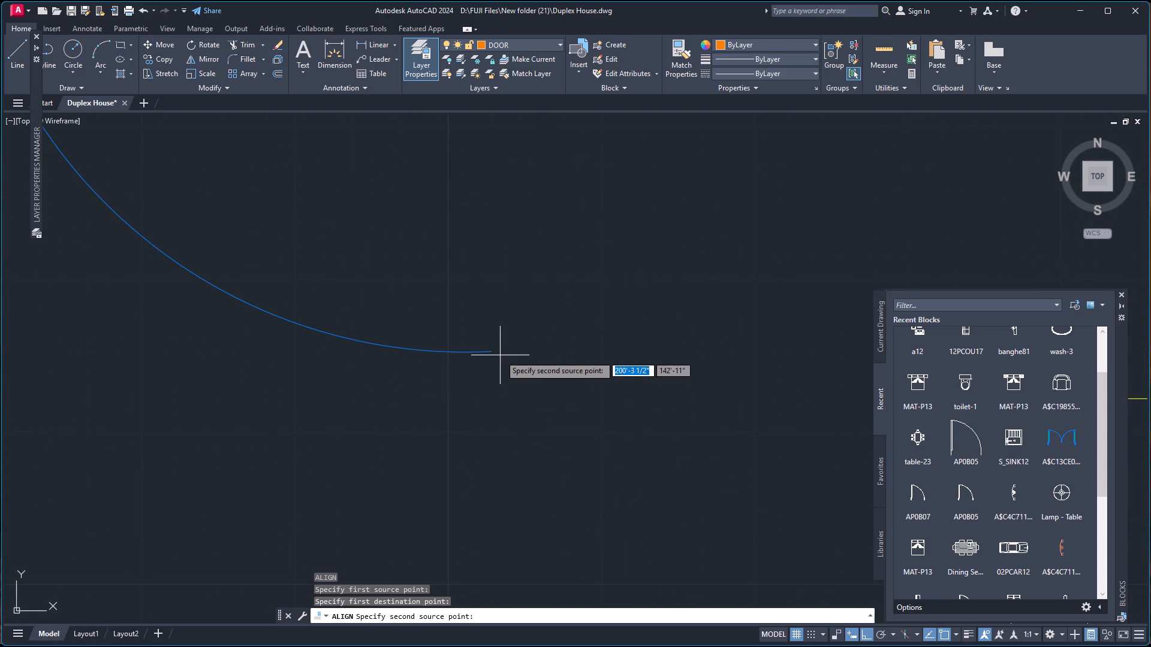
scroll(491, 350, "up", 4)
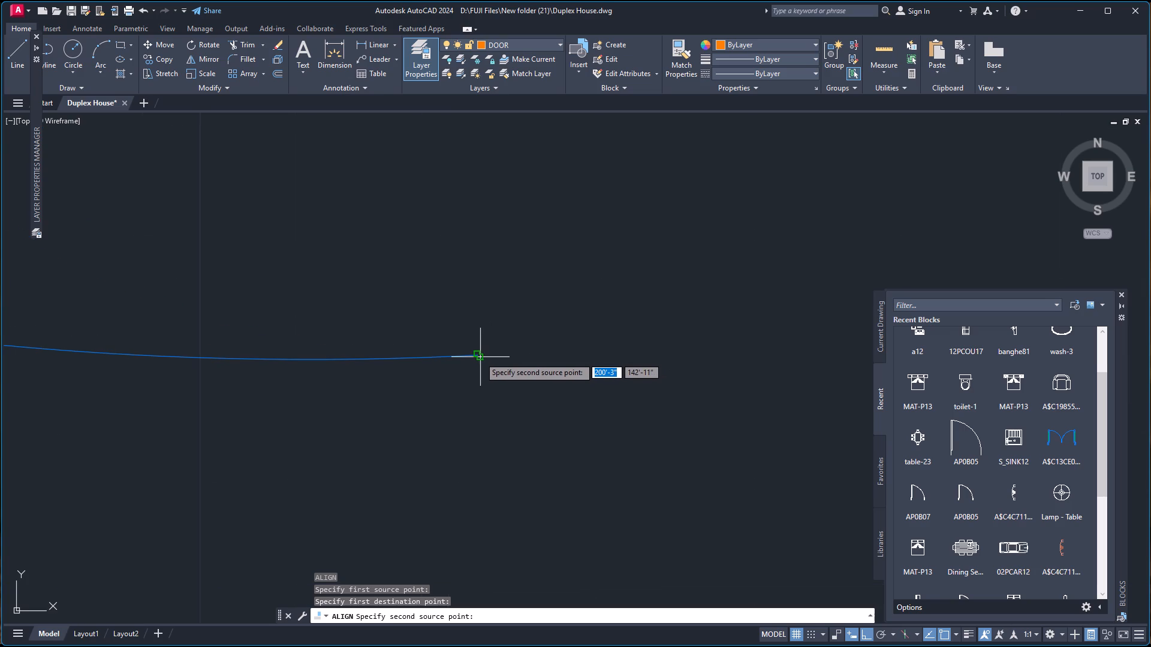
left_click(478, 356)
scroll(511, 361, "down", 4)
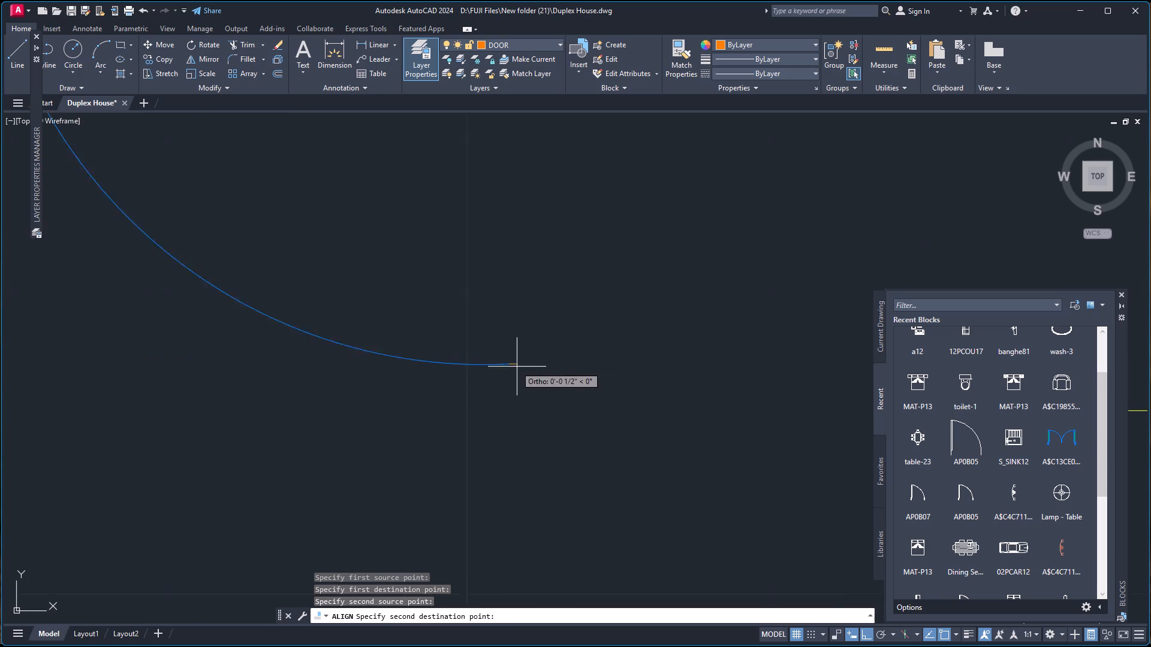
scroll(517, 367, "down", 2)
scroll(705, 382, "up", 4)
scroll(819, 350, "down", 3)
scroll(831, 341, "up", 1)
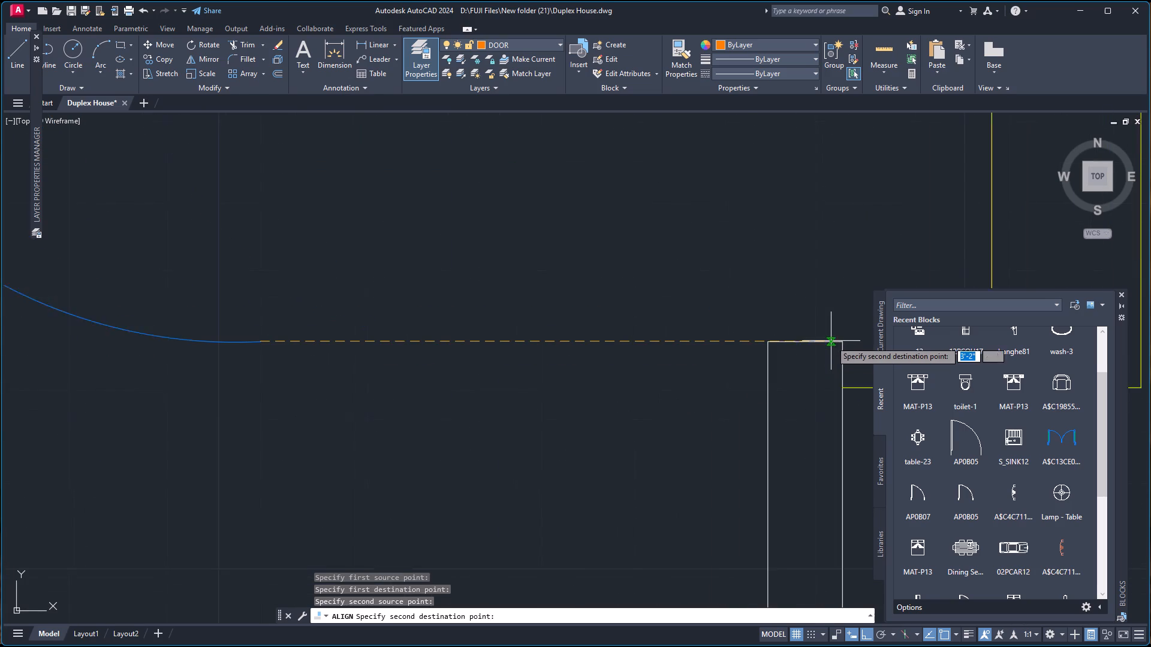
scroll(831, 341, "up", 2)
left_click(851, 344)
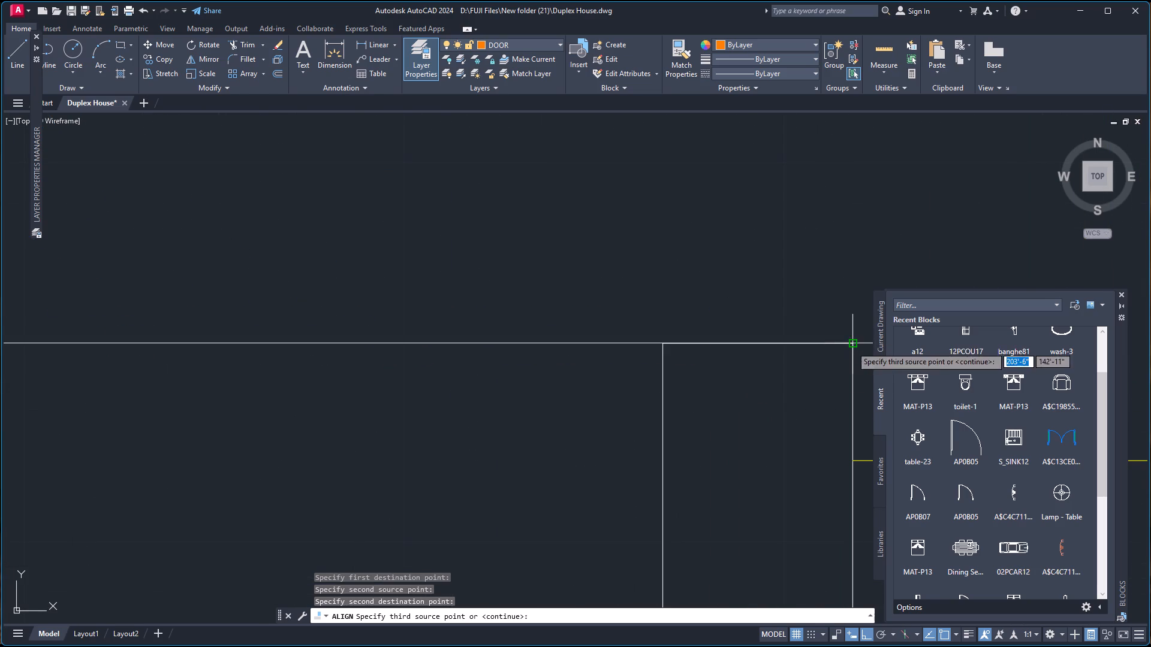
key("Return")
key("Up")
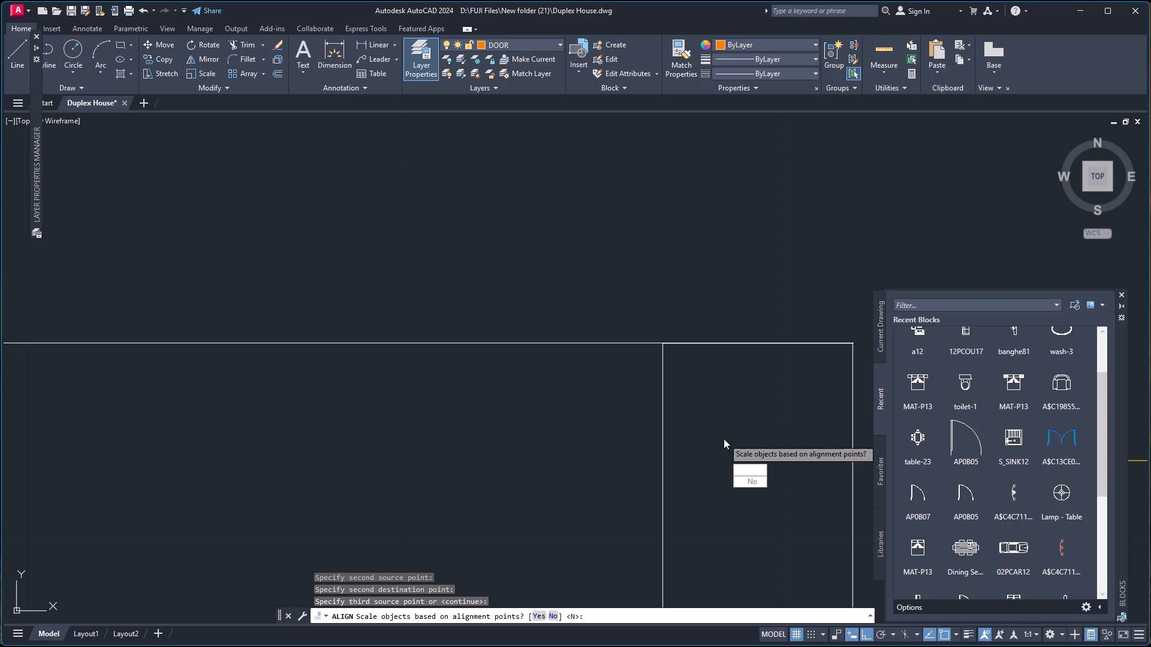
key("Return")
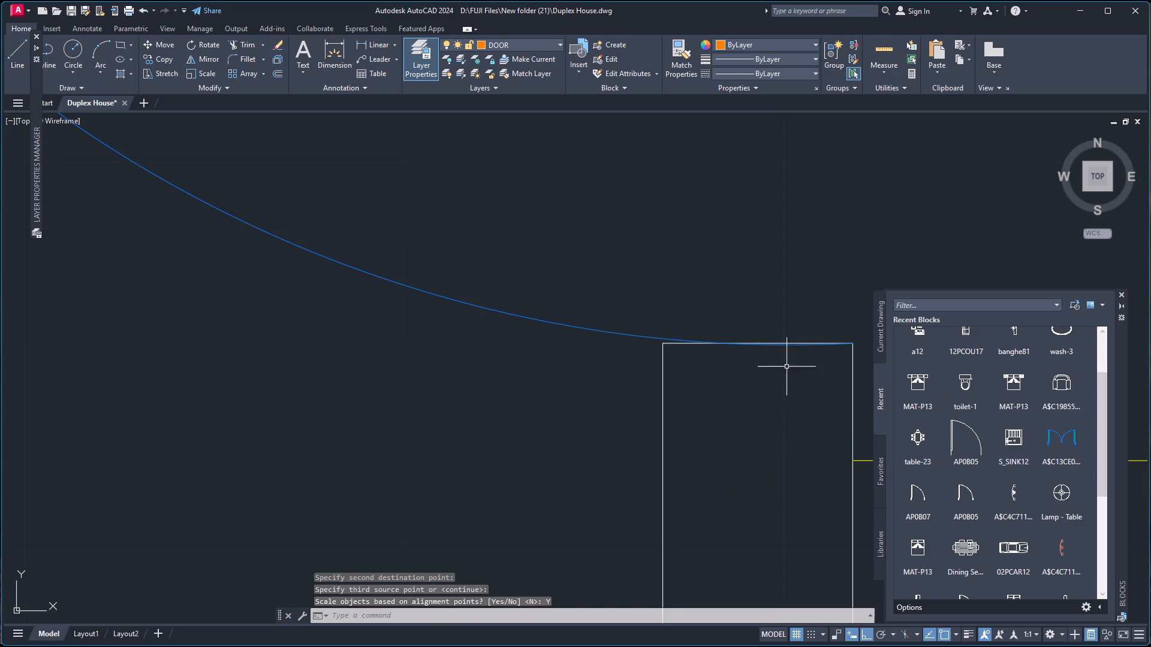
Start aligning the loose door outside the plan, matching its leaf's hinge-end upper corner to the upper jamb's outer corner of the room below the stairs.
scroll(821, 322, "down", 5)
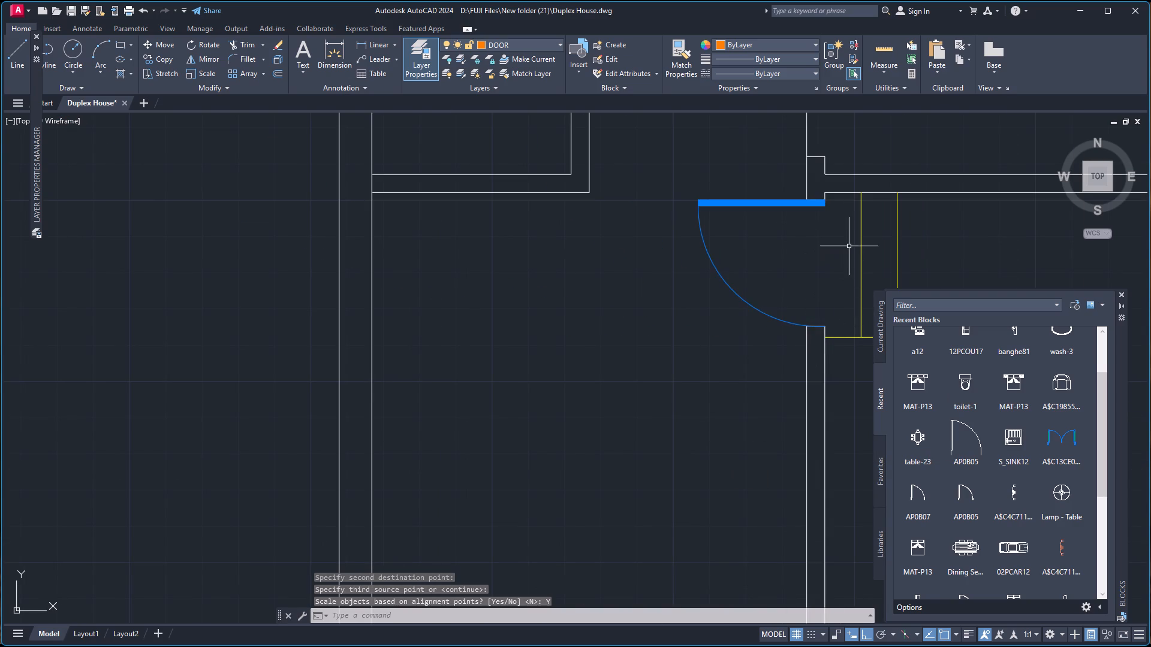
scroll(840, 195, "down", 2)
scroll(979, 217, "down", 3)
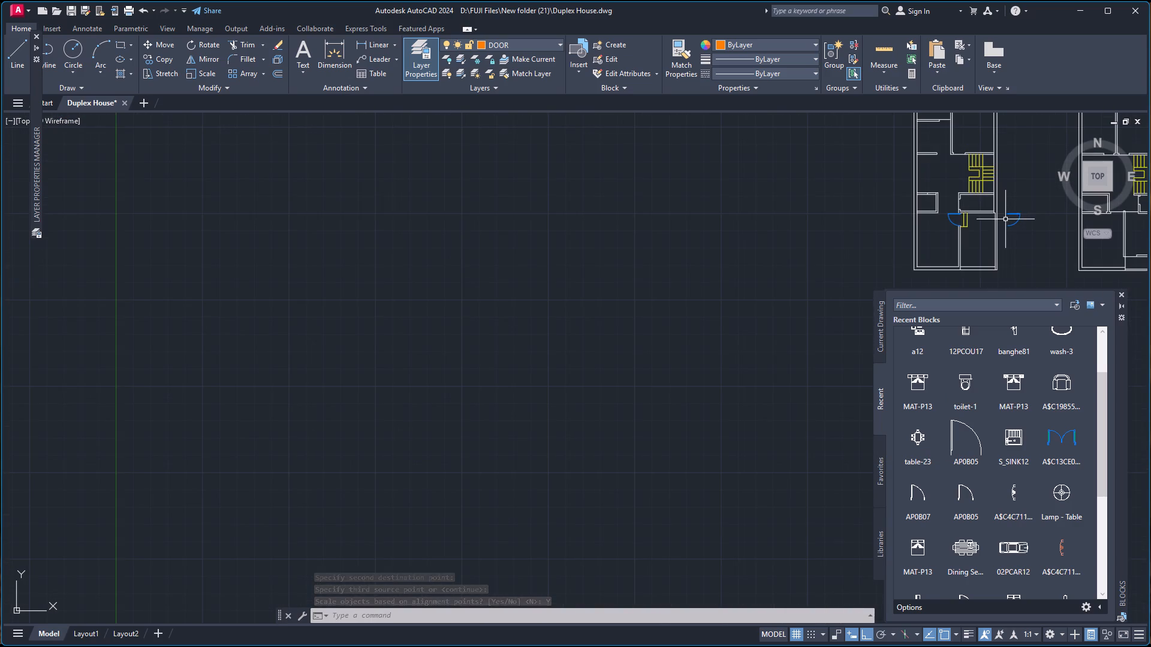
scroll(1009, 210, "up", 3)
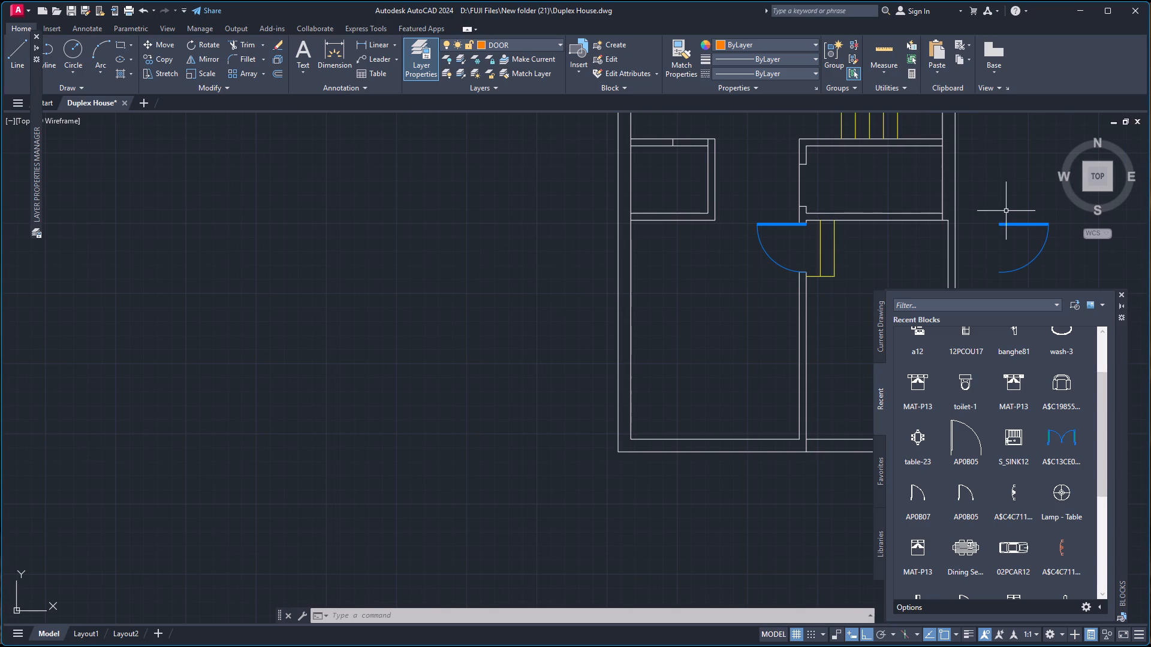
left_click(1000, 226)
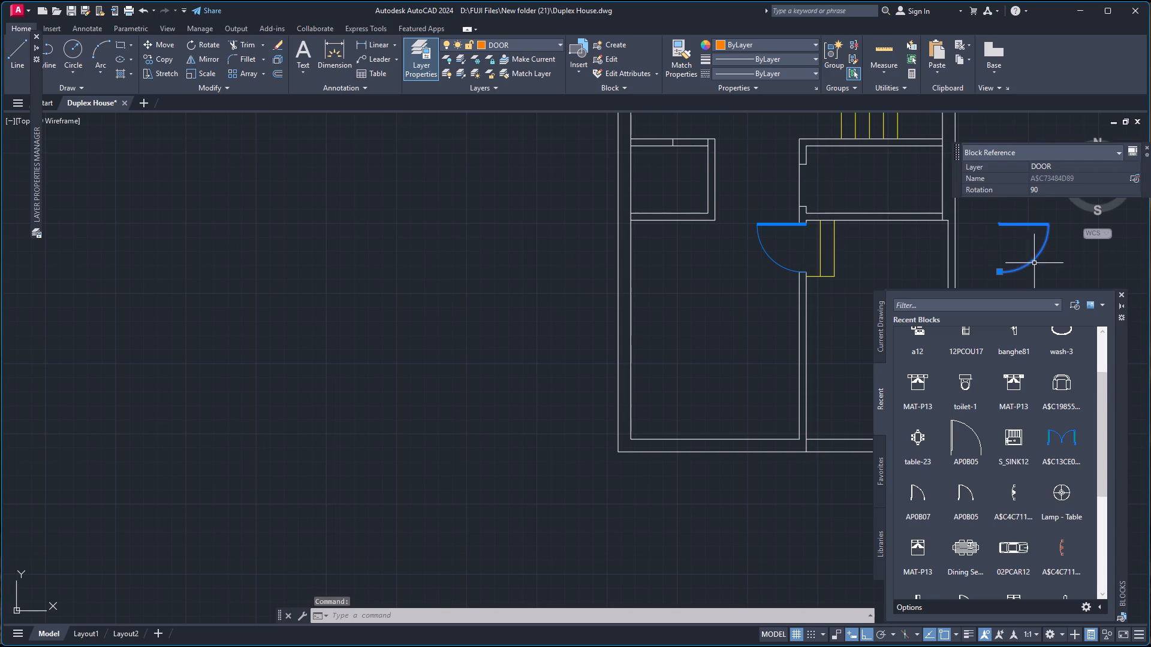
type("AL")
key("Return")
scroll(990, 228, "up", 3)
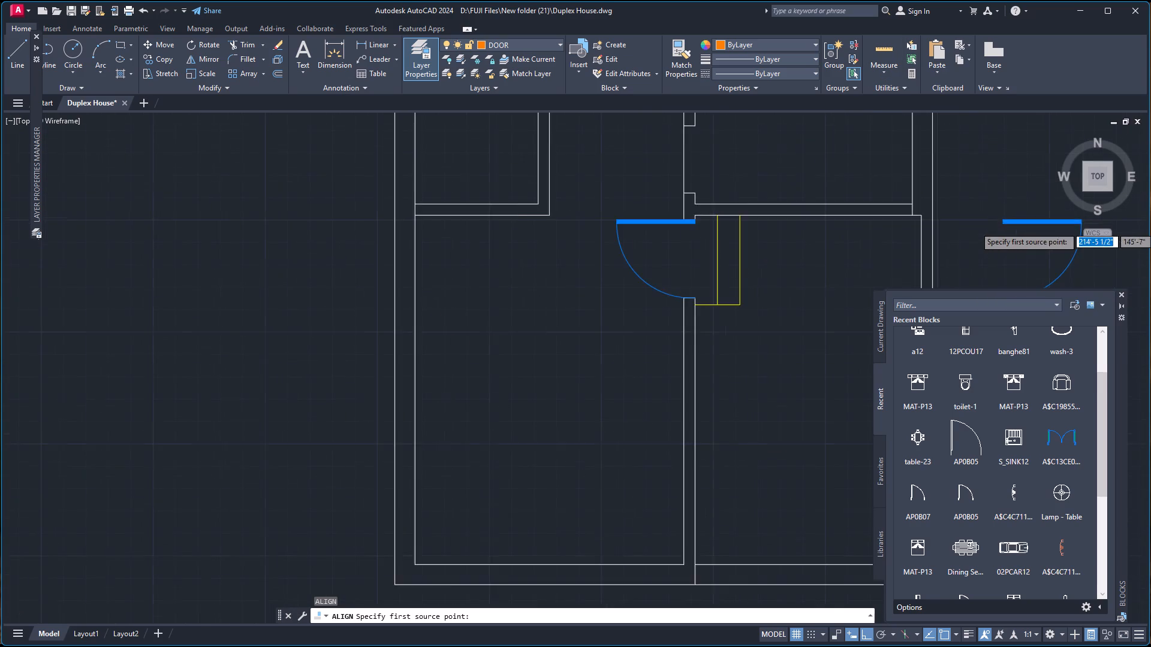
scroll(994, 219, "up", 1)
left_click(1012, 219)
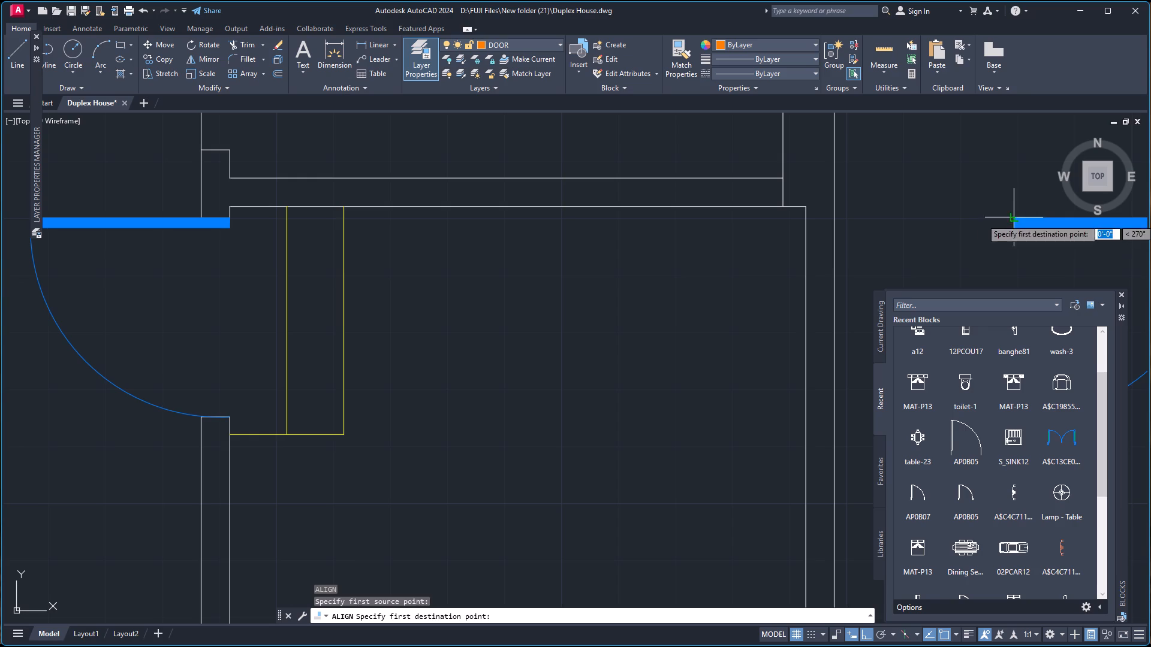
scroll(727, 232, "down", 6)
scroll(752, 175, "up", 1)
scroll(650, 197, "up", 4)
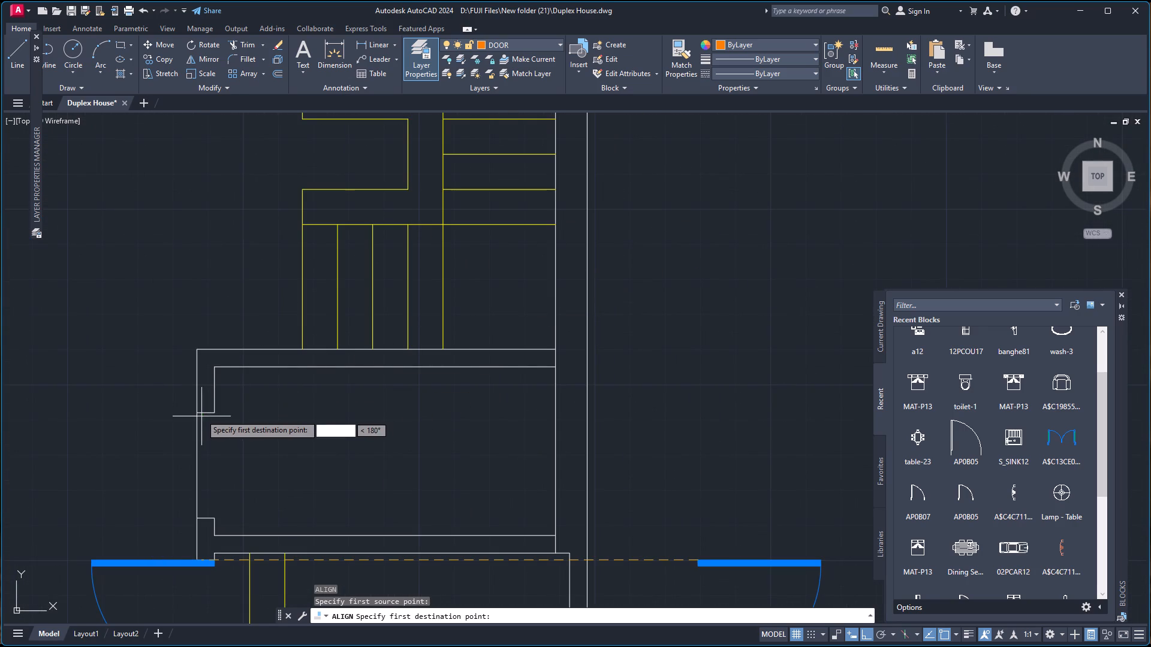
left_click(199, 413)
Match the loose door's swing-arc end to that room's lower jamb at the outer corner, completing the alignment with scaling set to Yes.
scroll(395, 442, "down", 5)
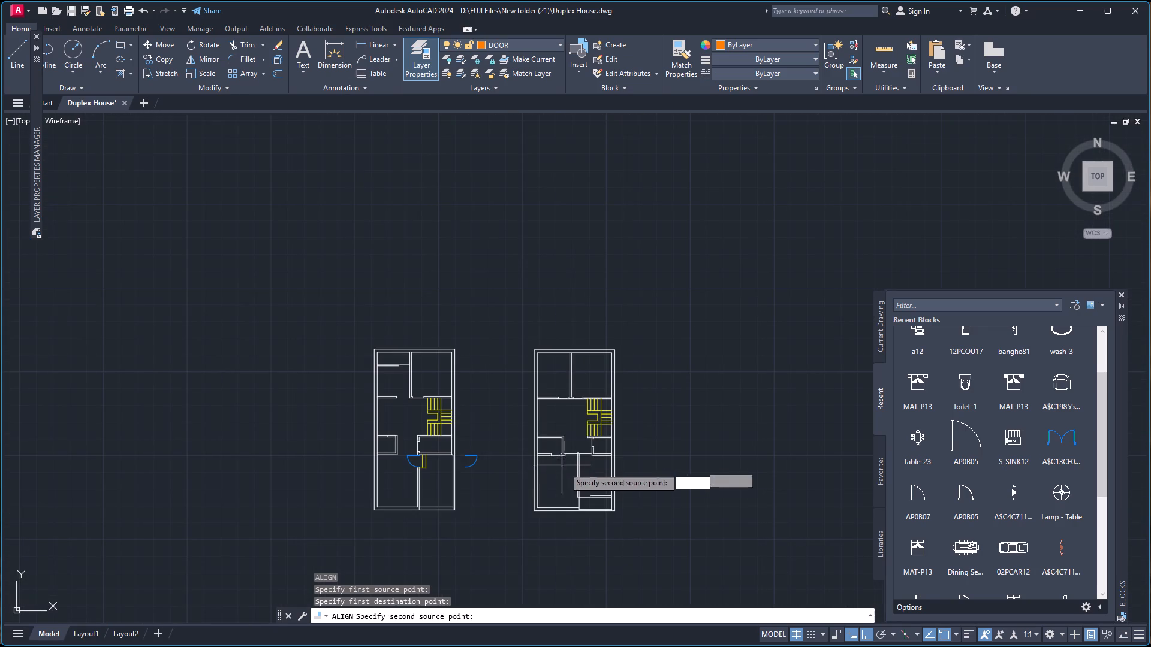
scroll(453, 474, "up", 4)
scroll(505, 443, "up", 2)
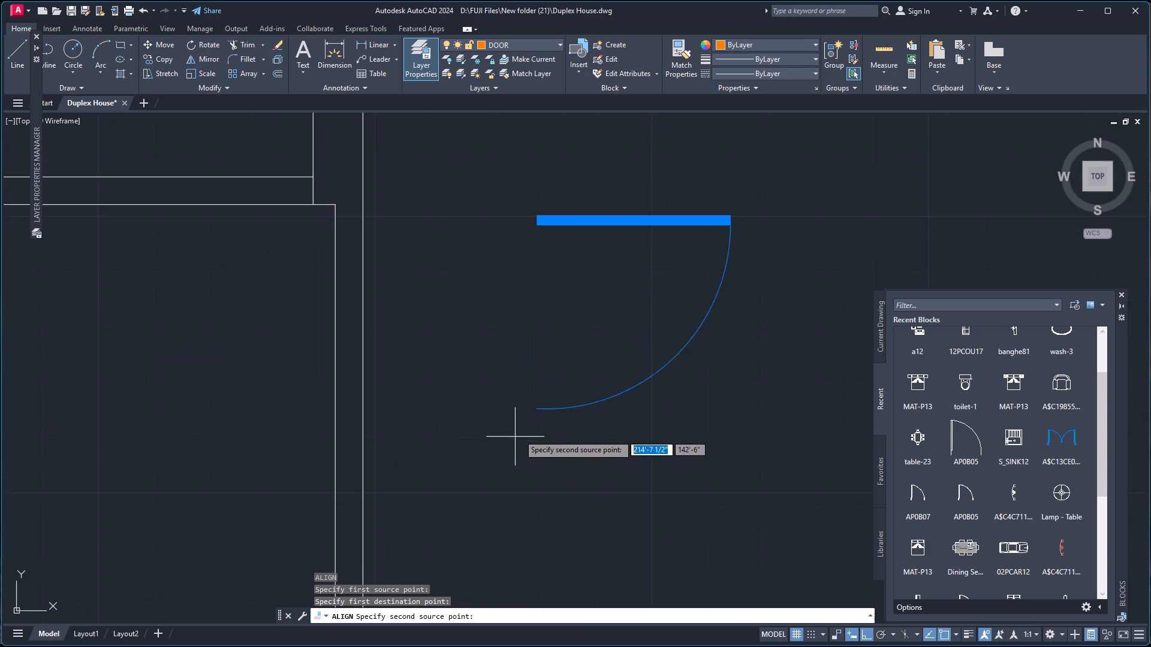
scroll(520, 433, "up", 1)
left_click(543, 397)
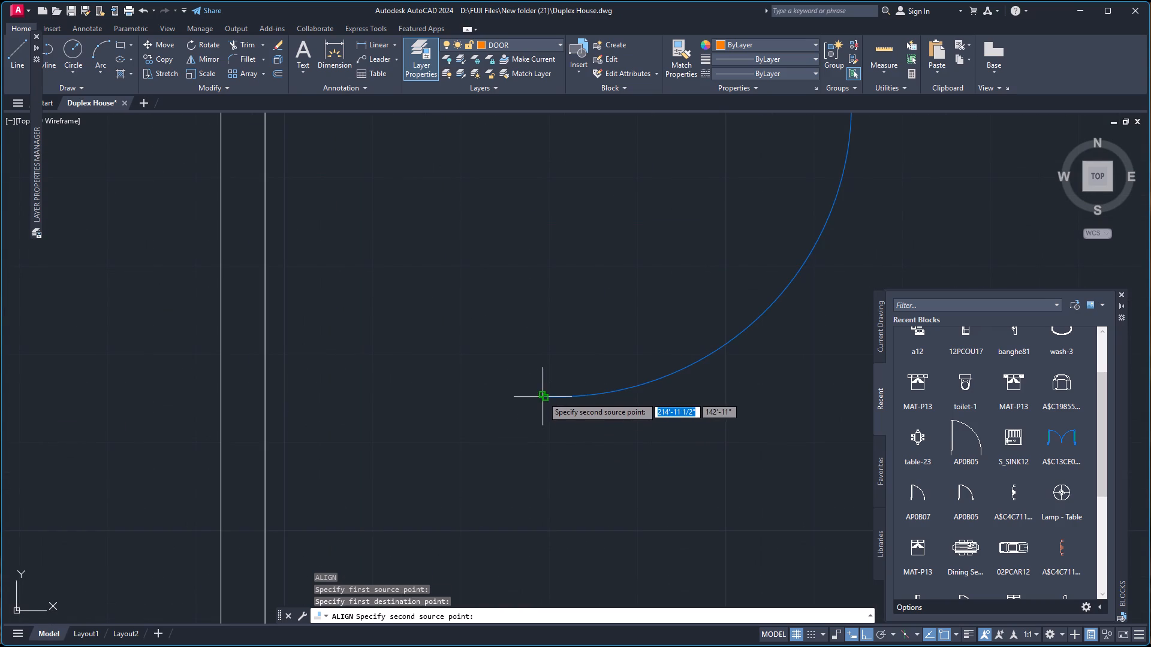
scroll(341, 359, "down", 6)
scroll(297, 344, "up", 4)
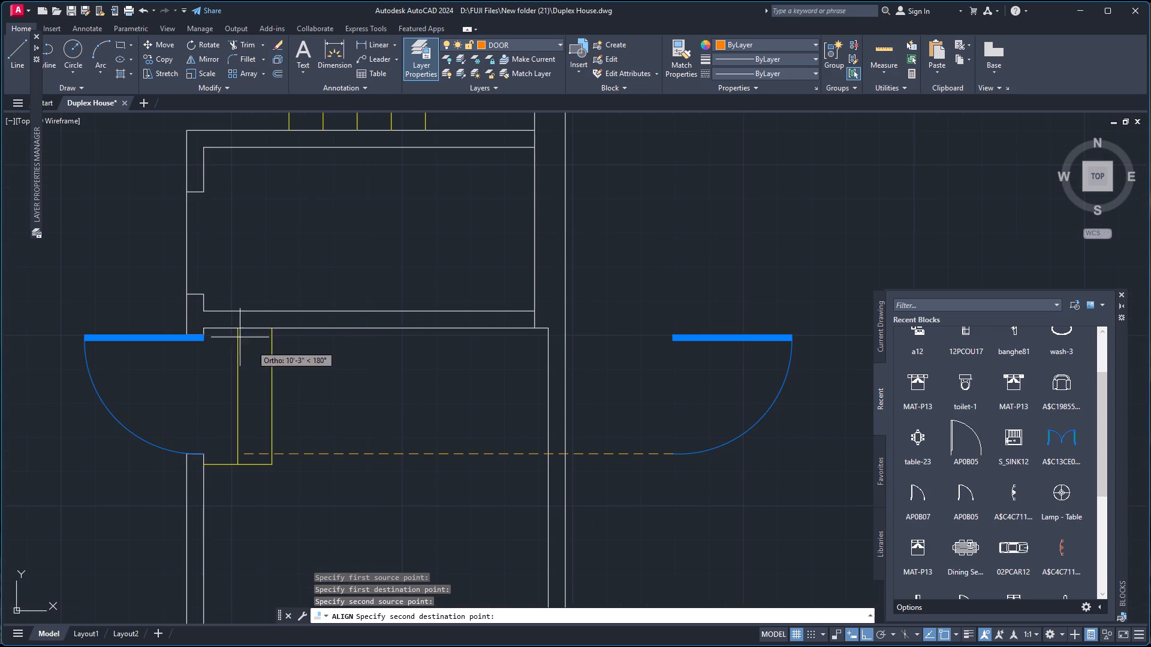
left_click(183, 292)
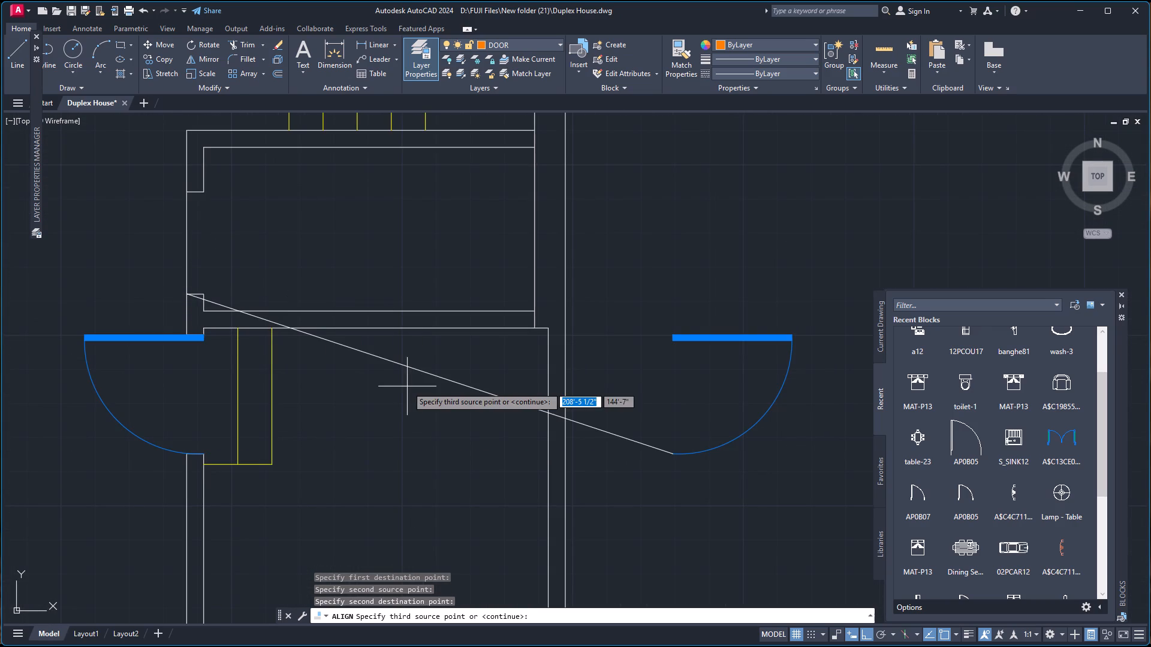
key("Return")
key("Up")
key("Return")
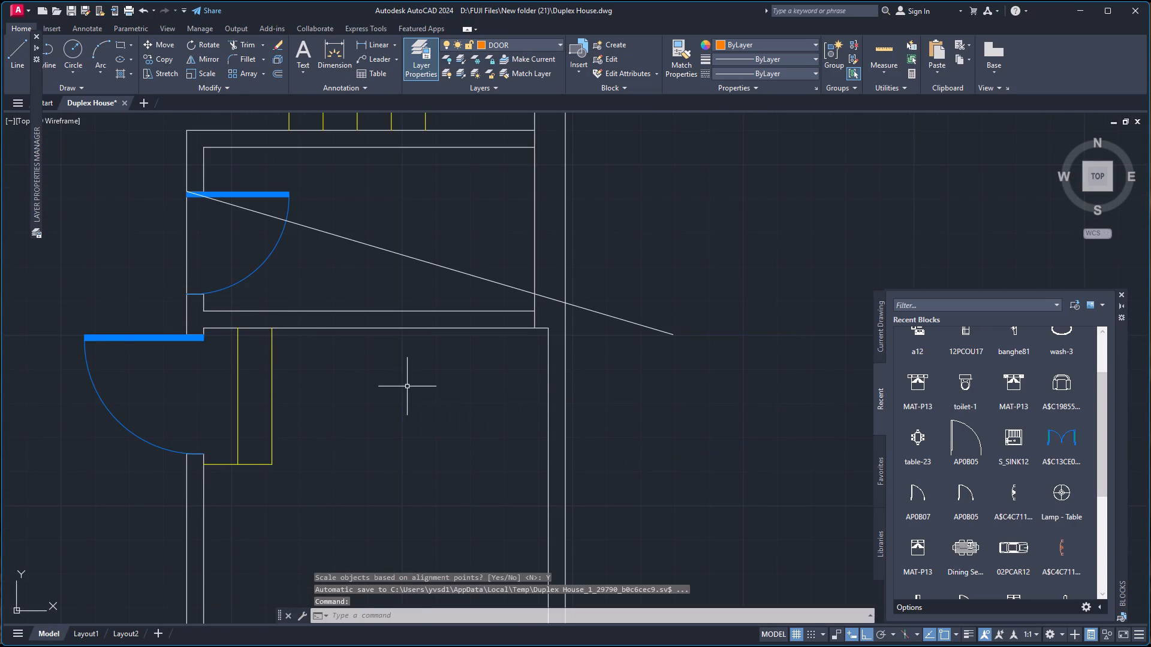
Copy the door at the two-step opening from its leaf's outer end, placing two copies straight above it beside the stairs.
scroll(295, 265, "down", 3)
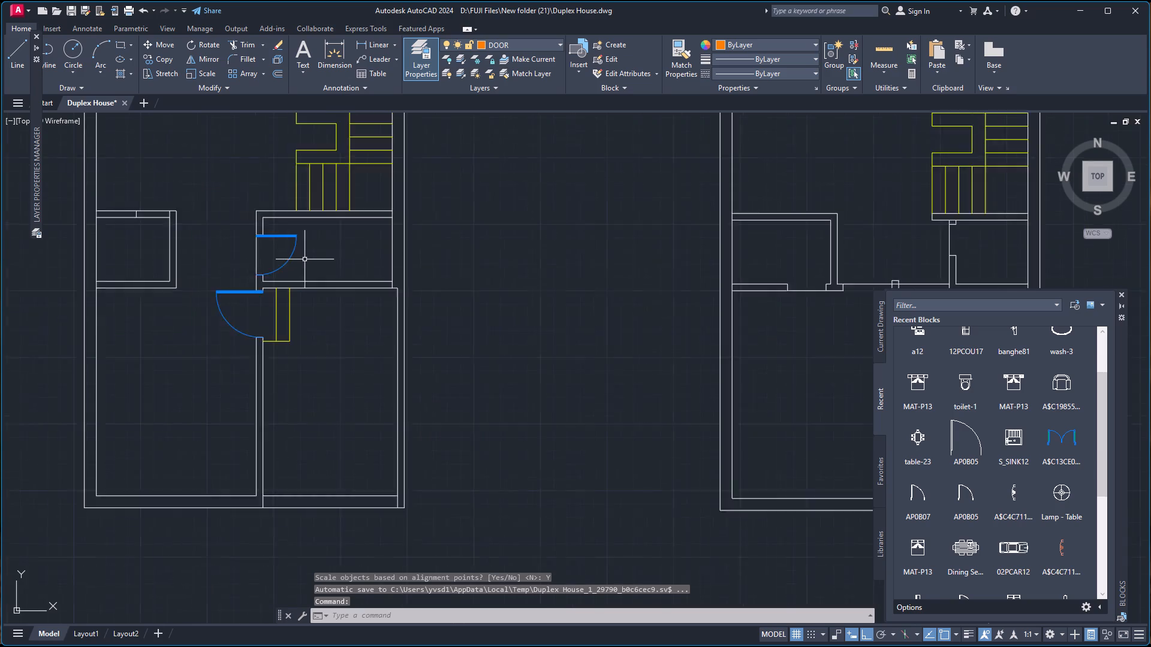
scroll(290, 216, "up", 2)
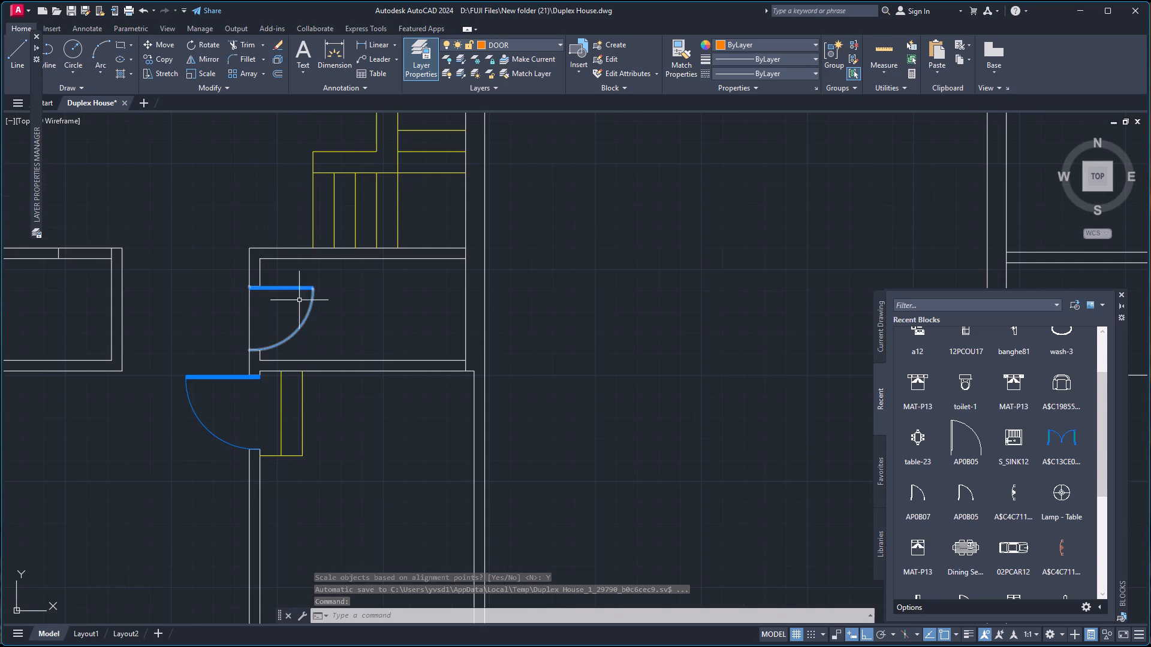
left_click(223, 377)
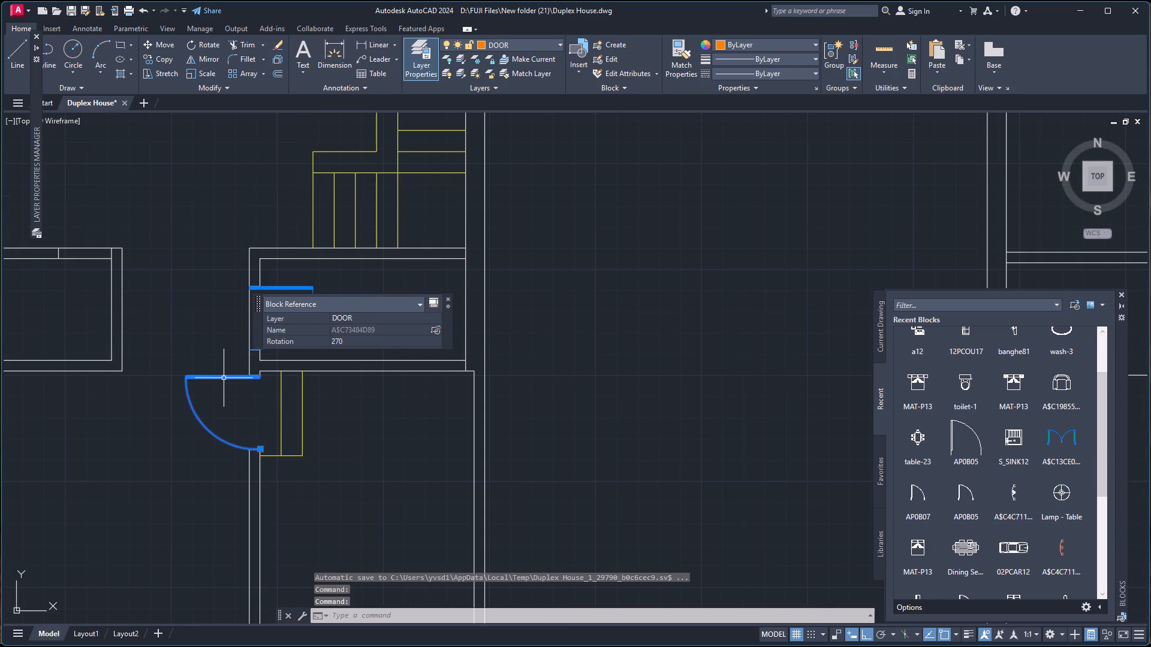
scroll(203, 189, "down", 3)
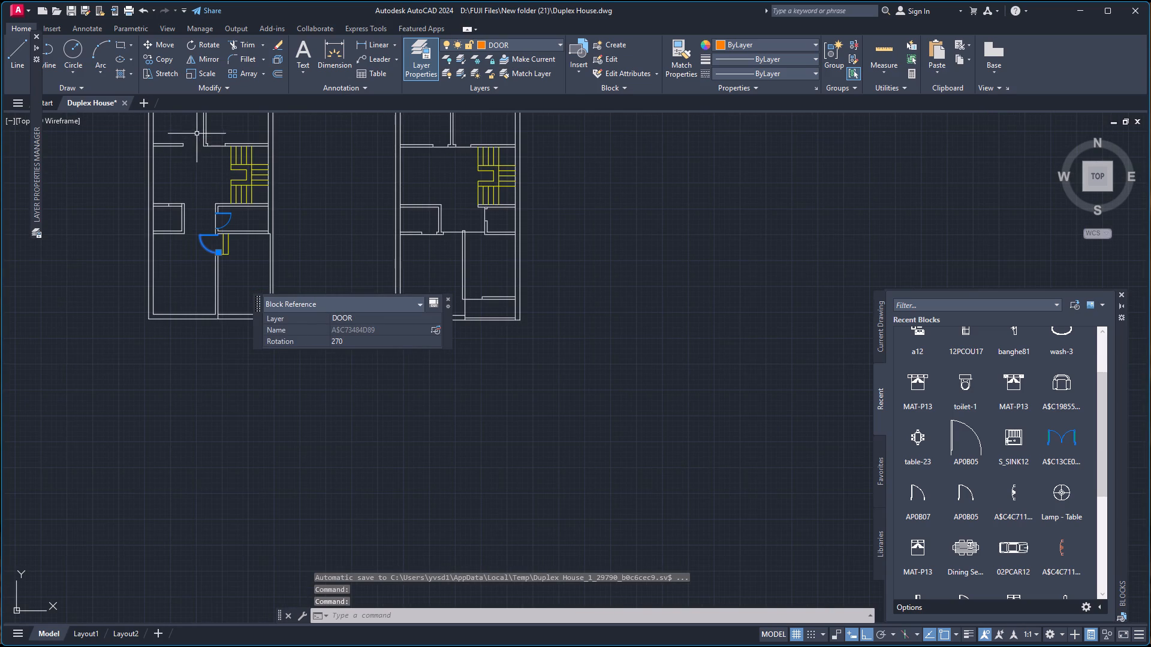
scroll(197, 134, "up", 1)
type("CO")
key("Return")
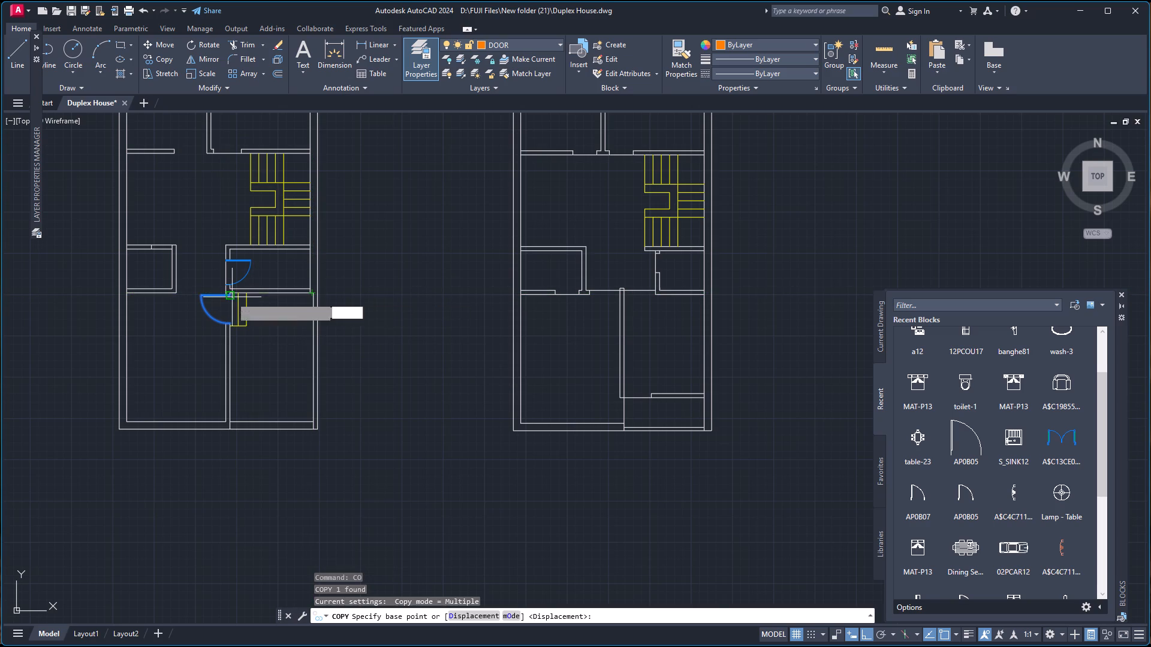
left_click(204, 298)
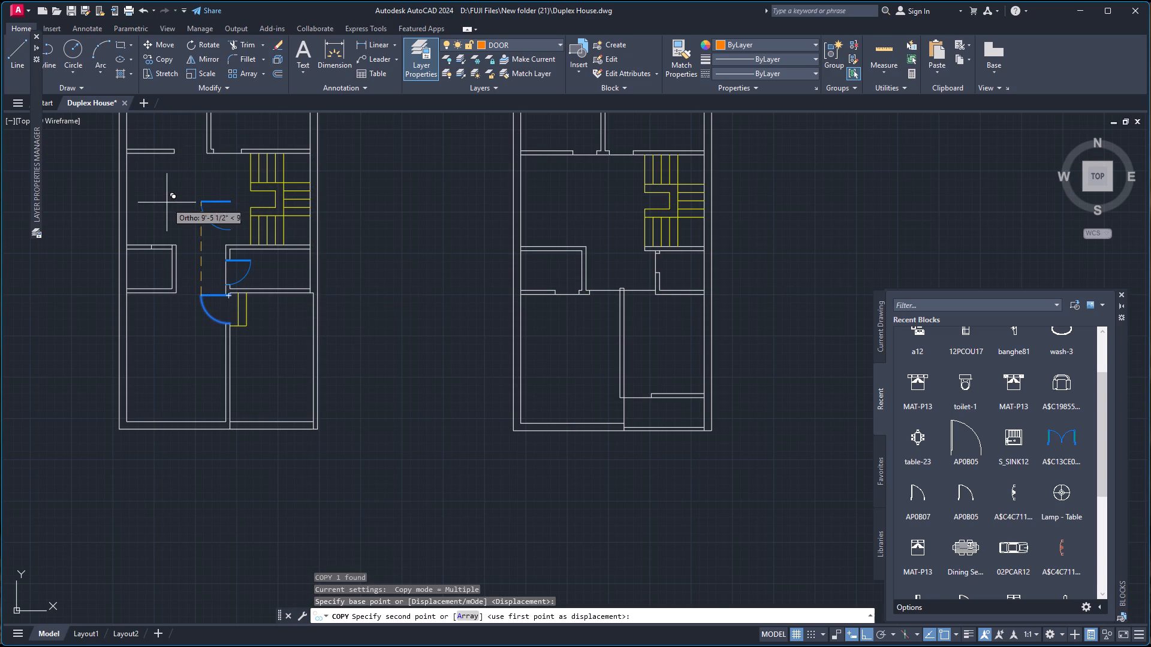
left_click(167, 202)
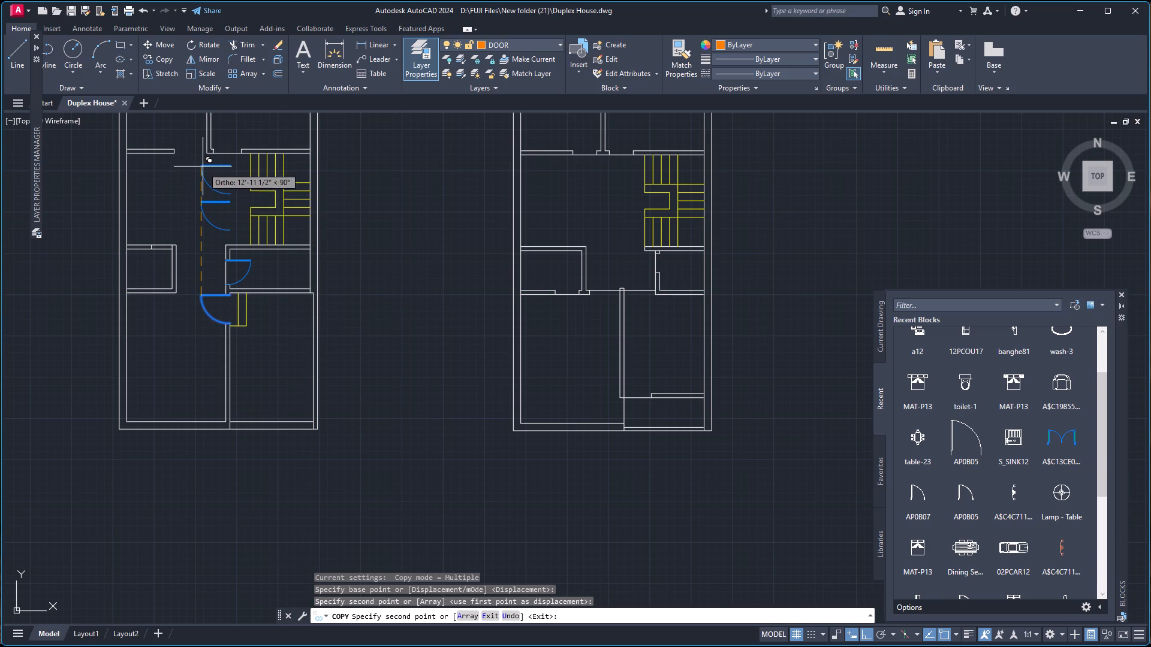
left_click(203, 166)
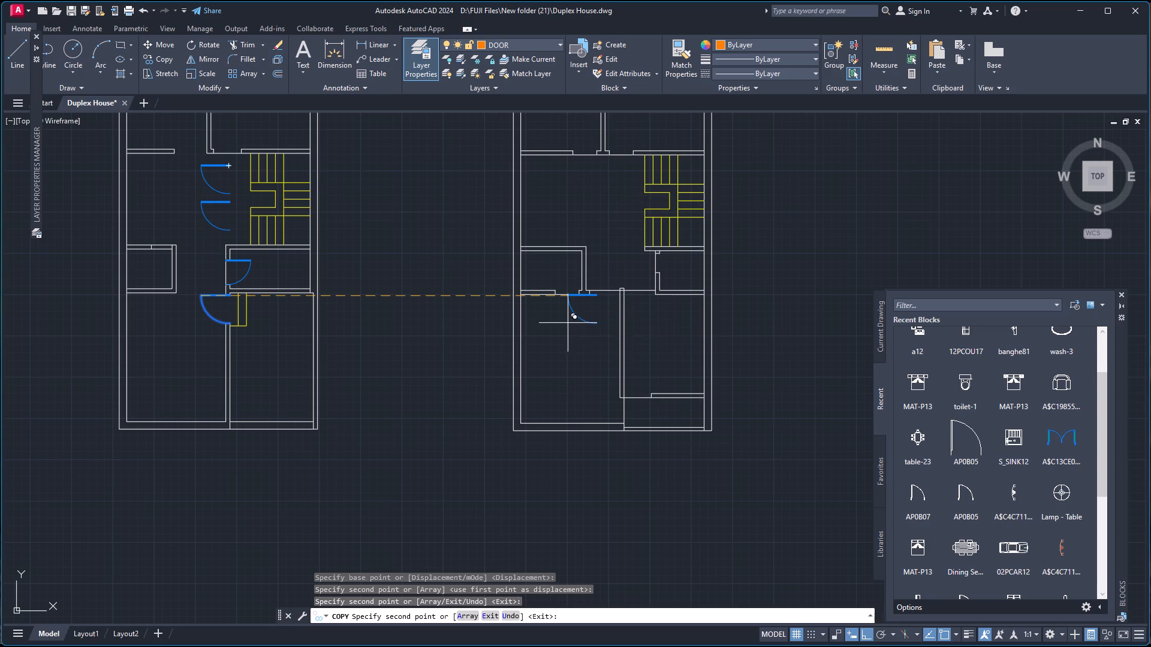
With Ortho off, place seven more door copies on the neighbouring plan: two beside the stairs, four in the rooms below, one outside the bottom wall.
key("F8")
left_click(568, 358)
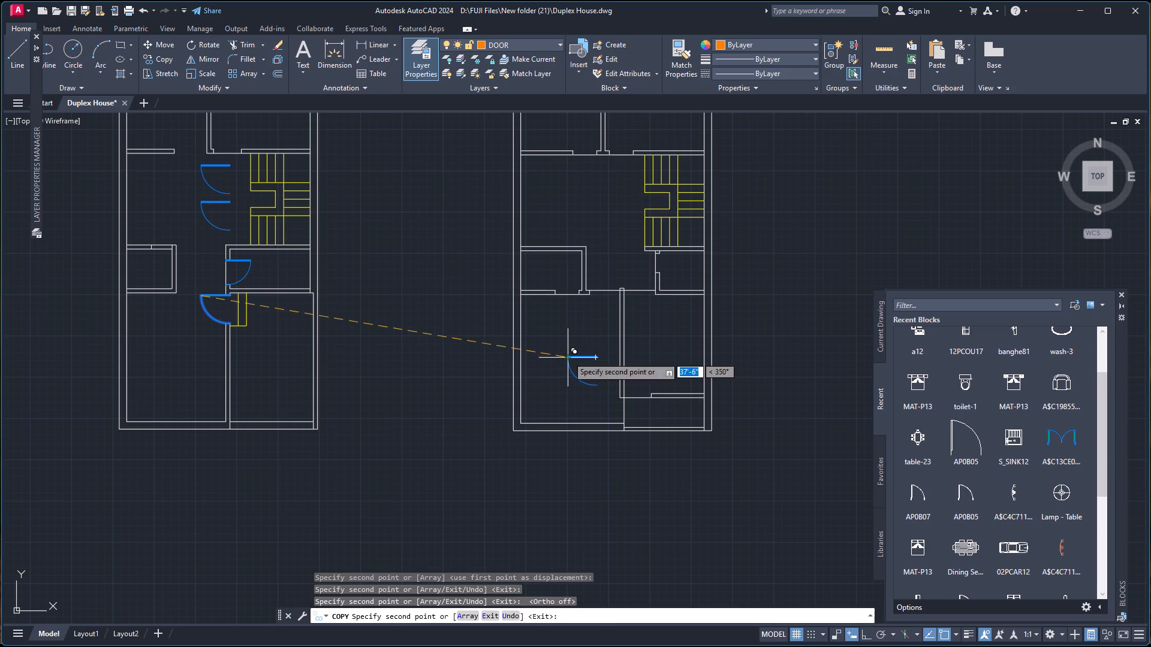
left_click(552, 171)
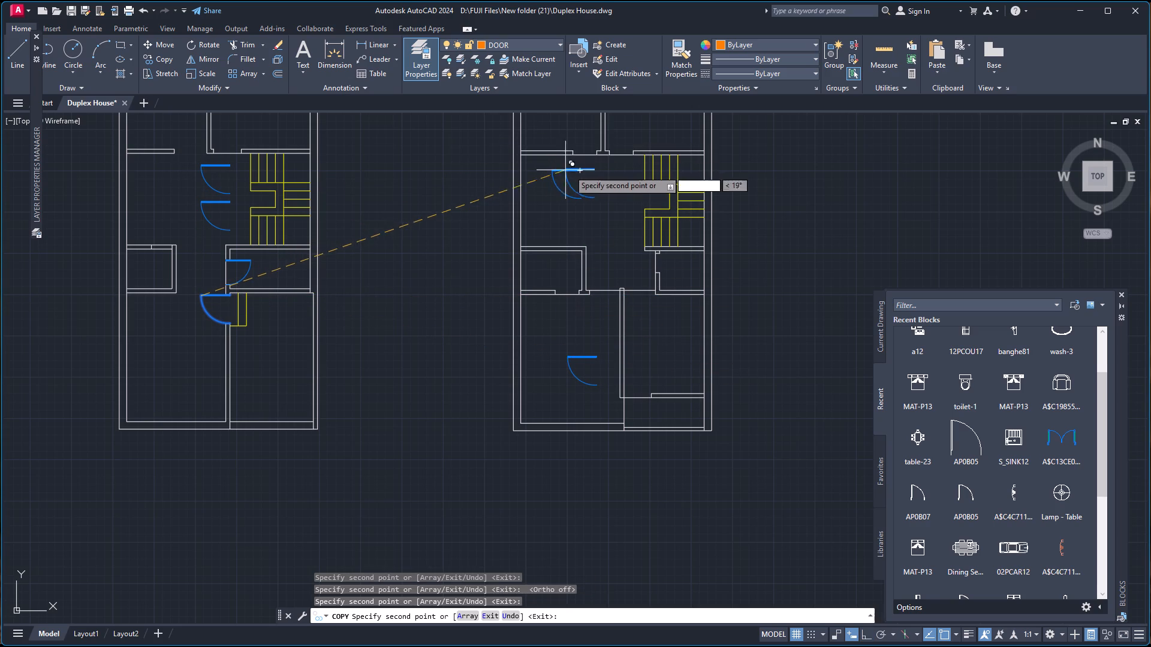
left_click(604, 171)
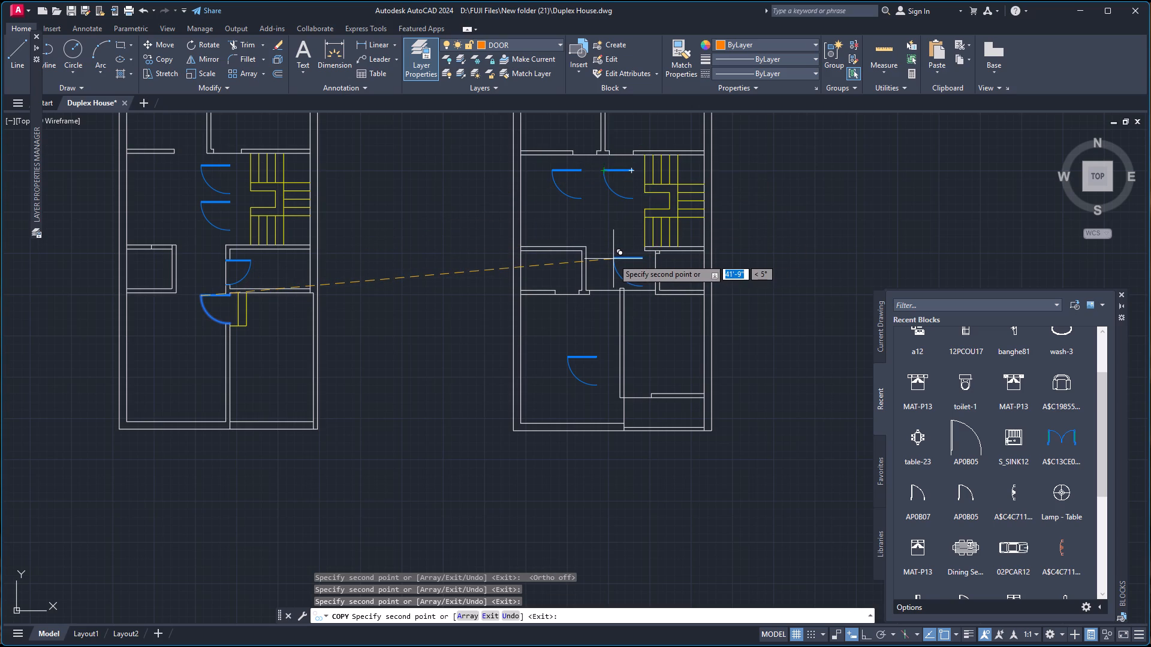
left_click(652, 343)
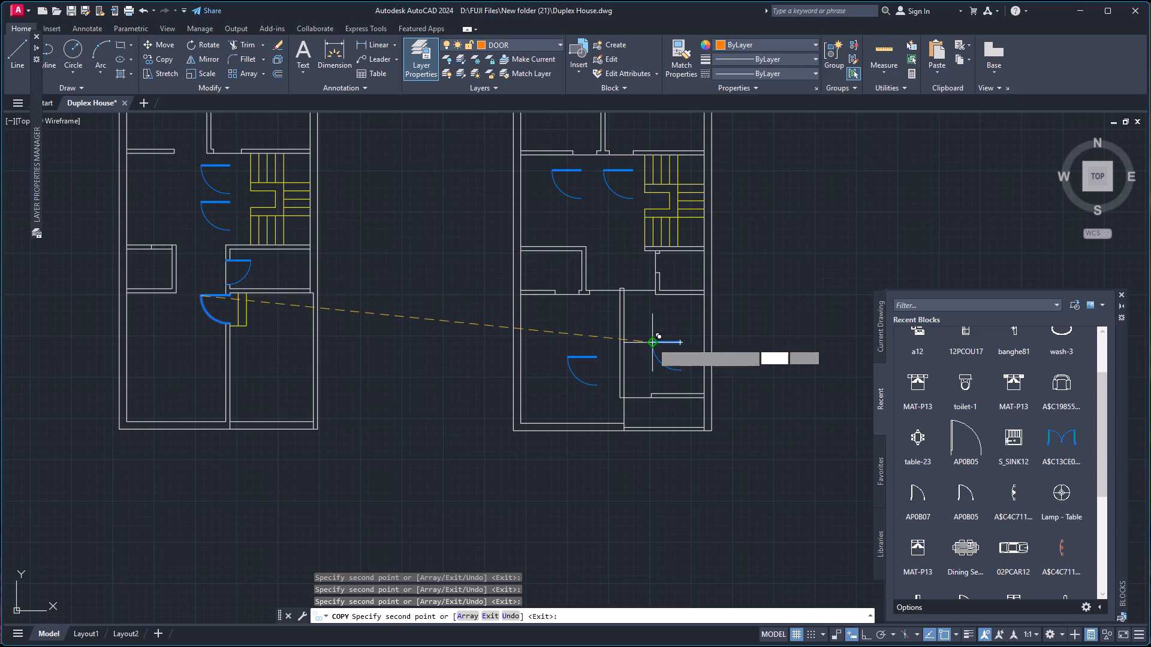
left_click(671, 267)
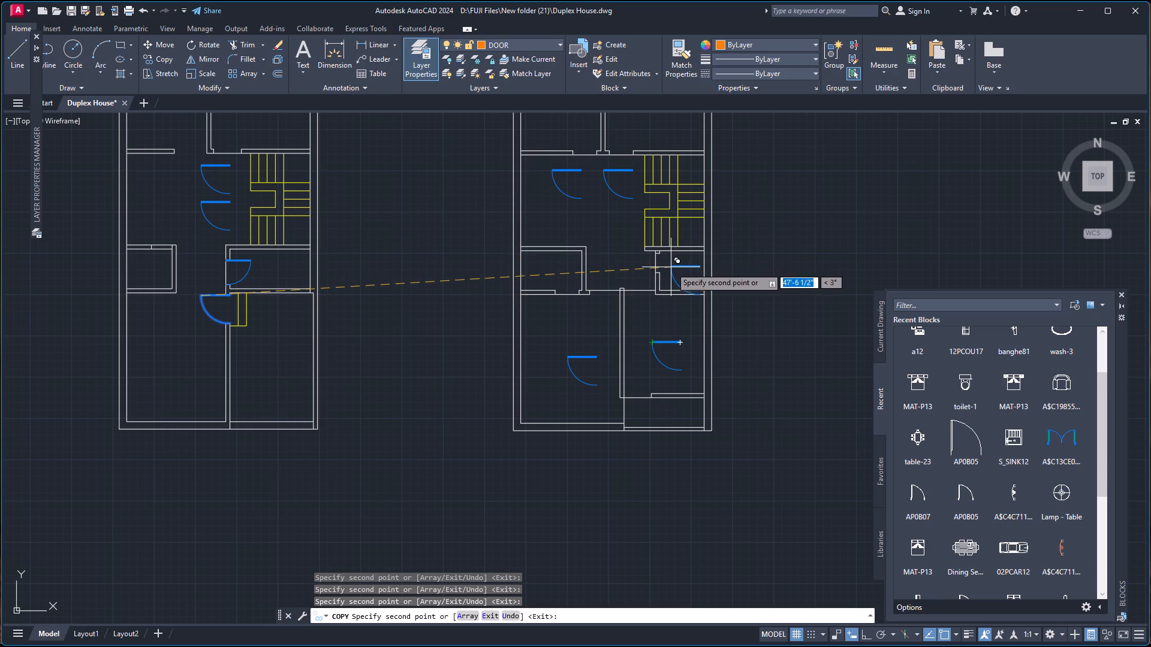
left_click(666, 407)
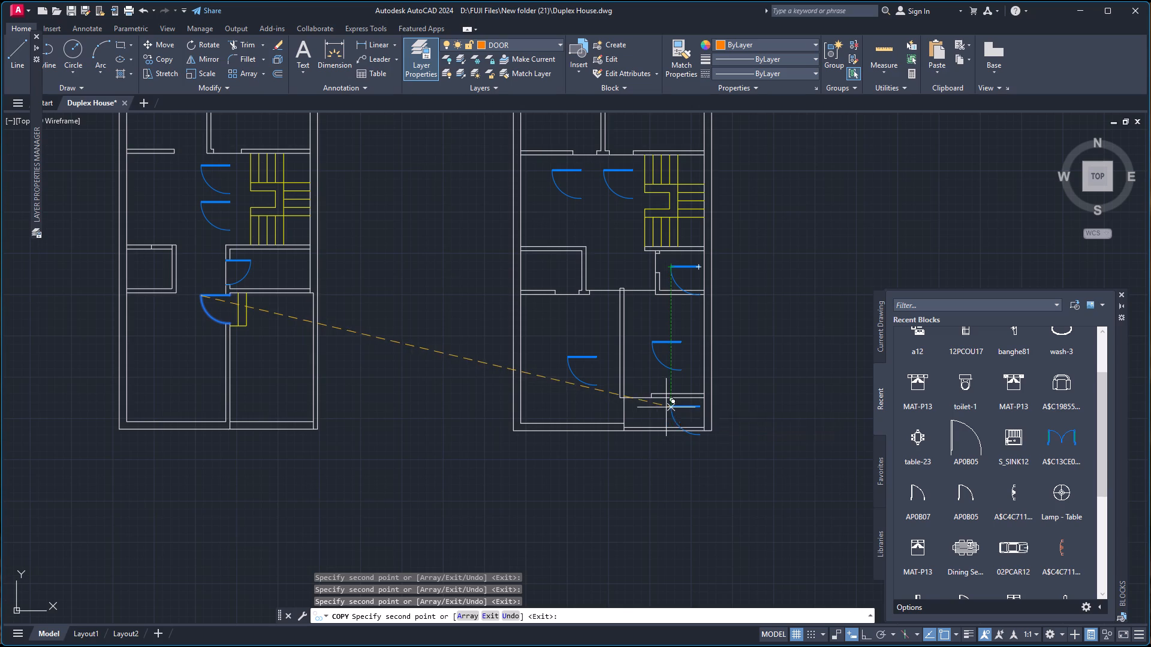
left_click(628, 461)
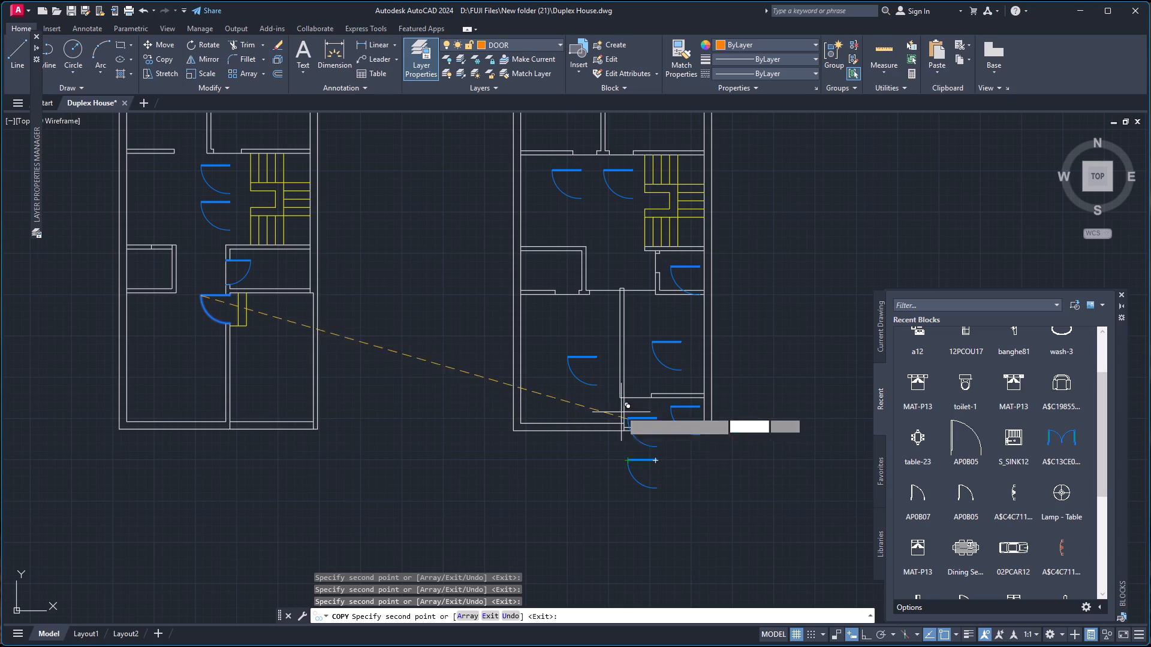
key("Escape")
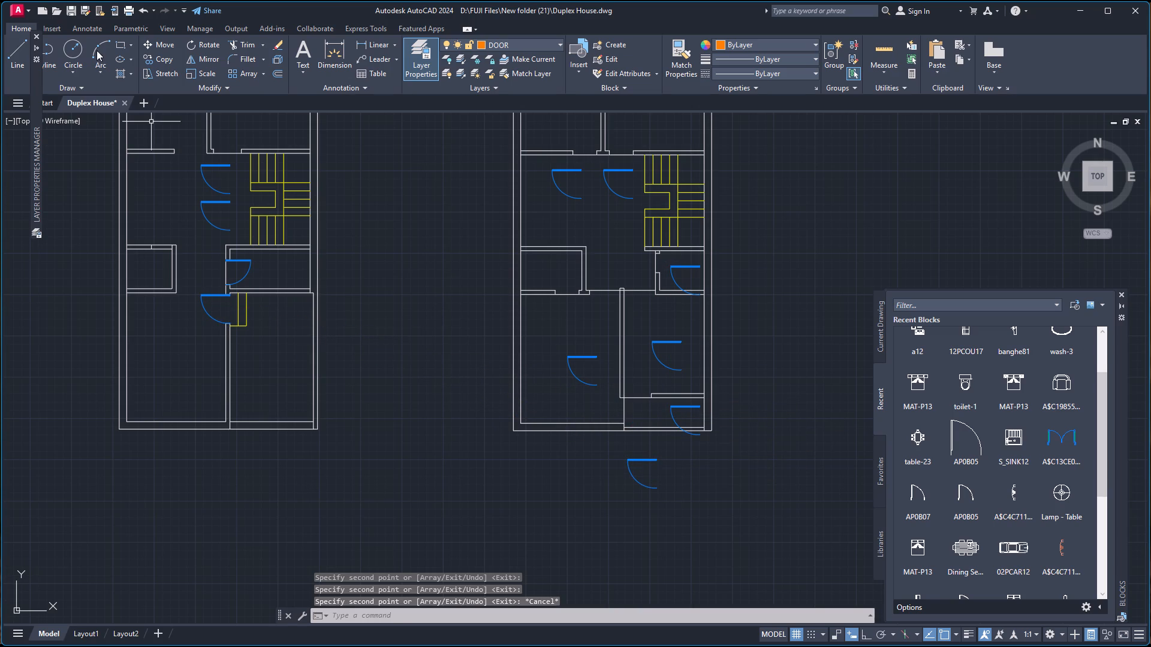
Delete the lower of the two loose door copies beside the stairs in the plan with the fitted doors.
scroll(232, 252, "down", 4)
scroll(215, 211, "up", 4)
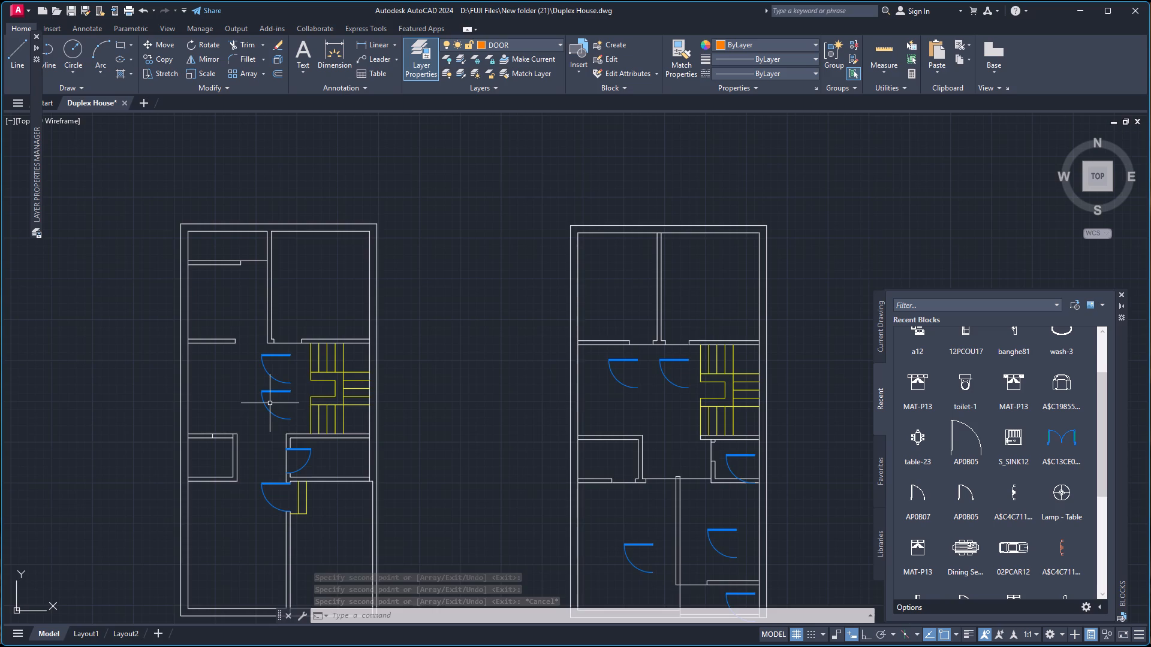
scroll(270, 403, "up", 2)
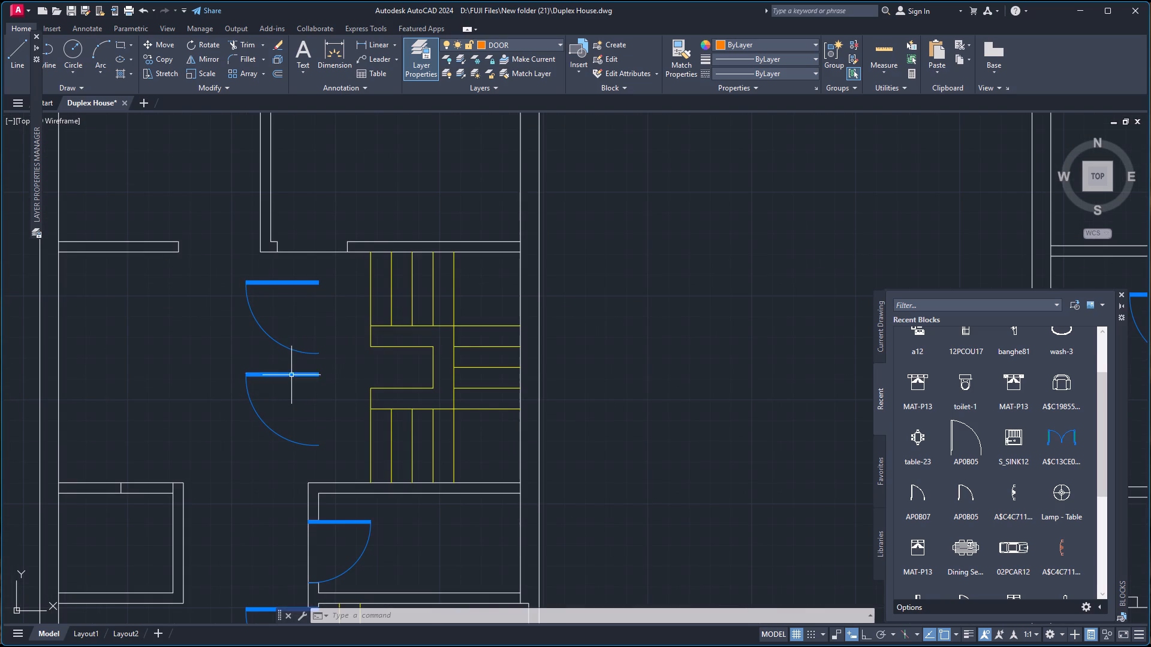
left_click(293, 375)
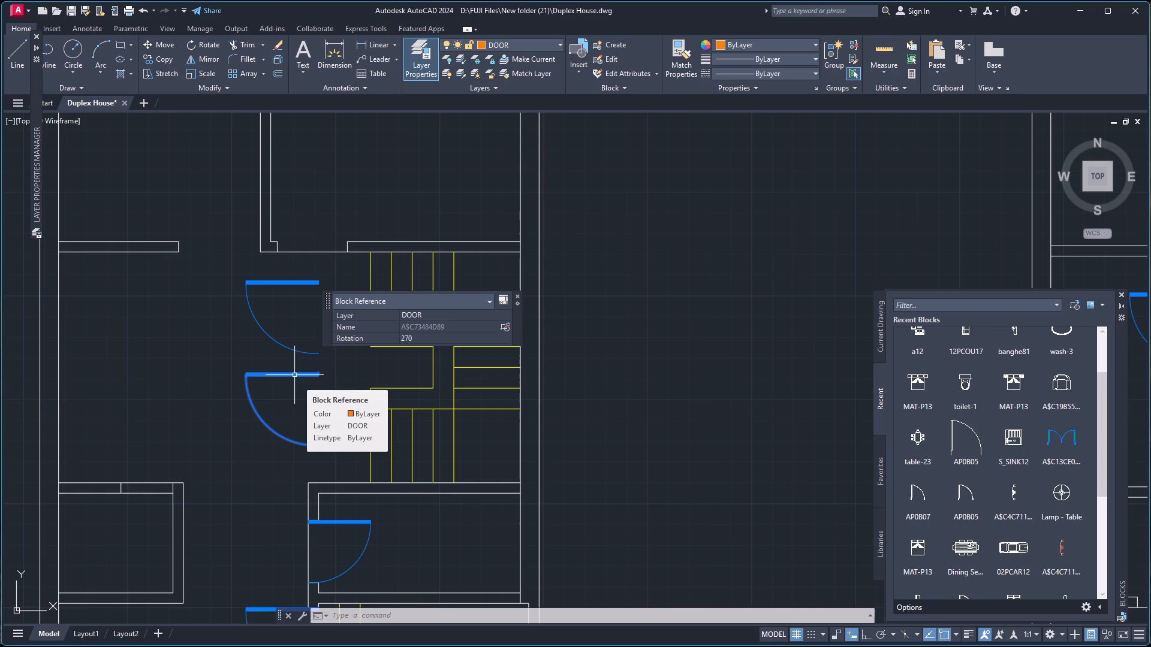
scroll(288, 389, "down", 2)
scroll(283, 447, "up", 2)
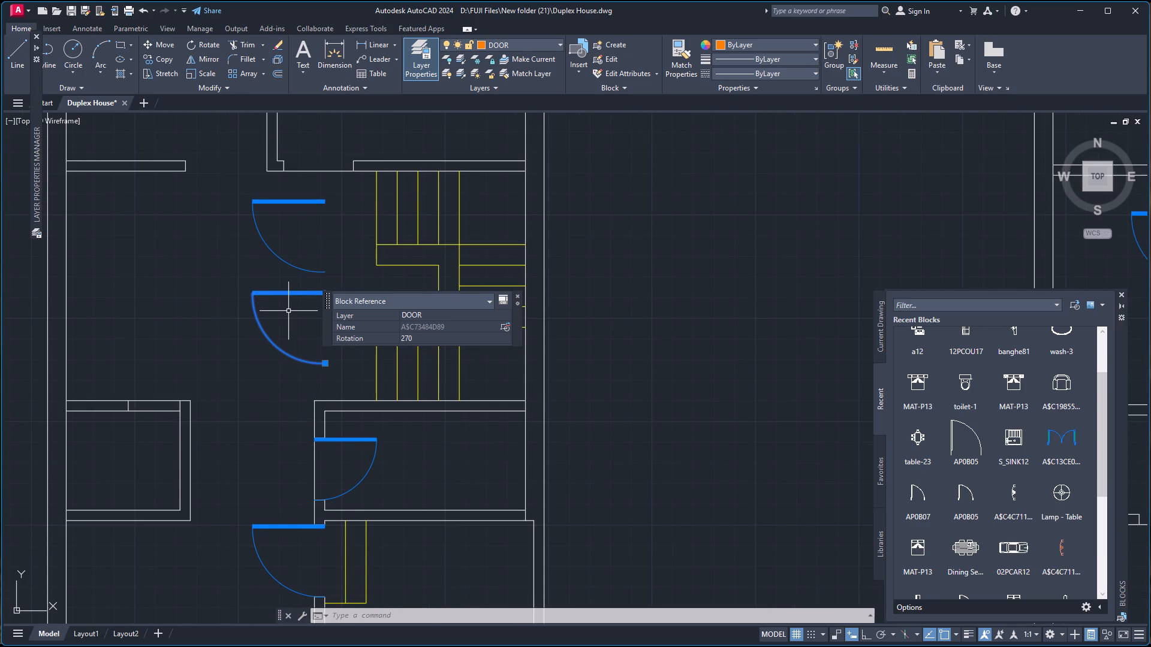
key("Delete")
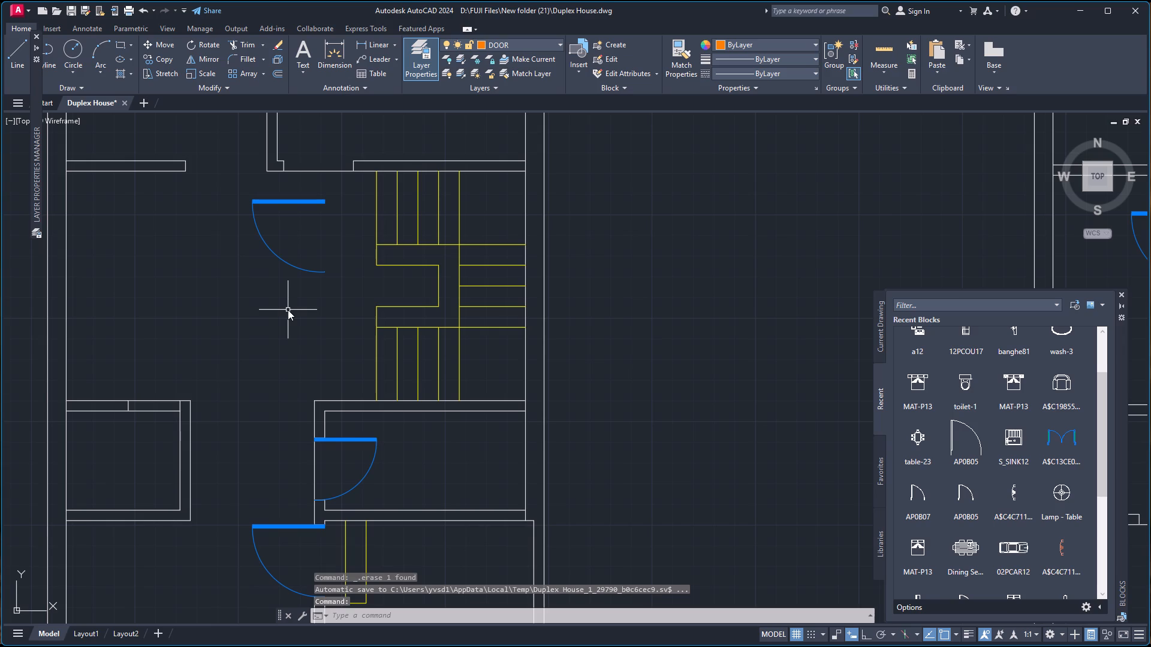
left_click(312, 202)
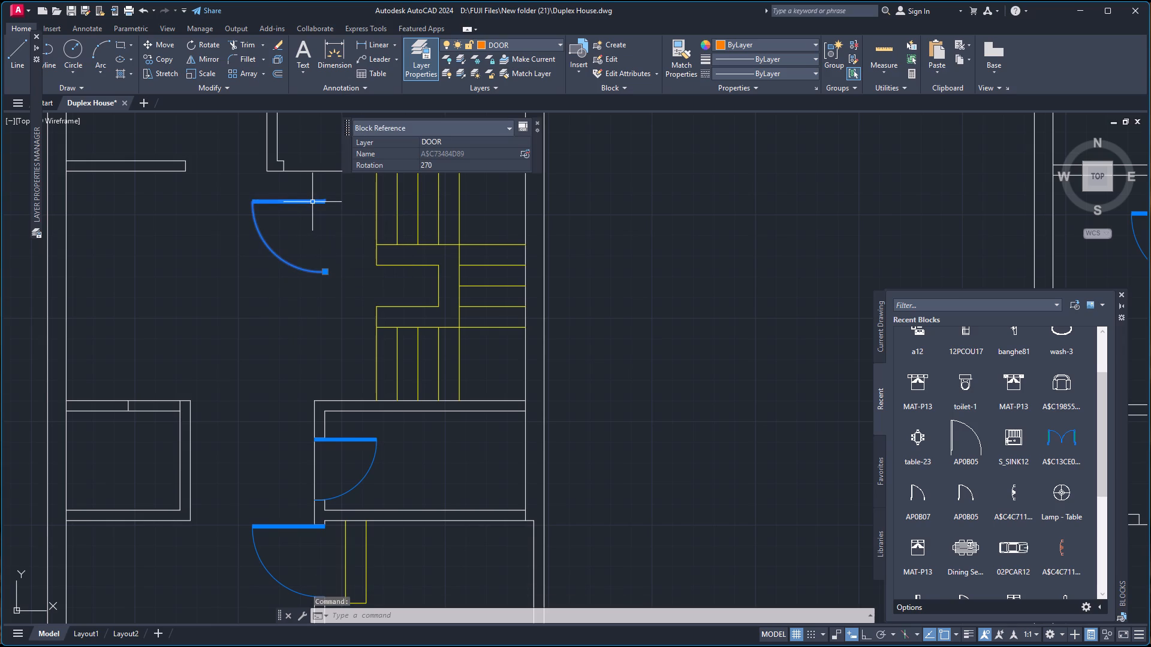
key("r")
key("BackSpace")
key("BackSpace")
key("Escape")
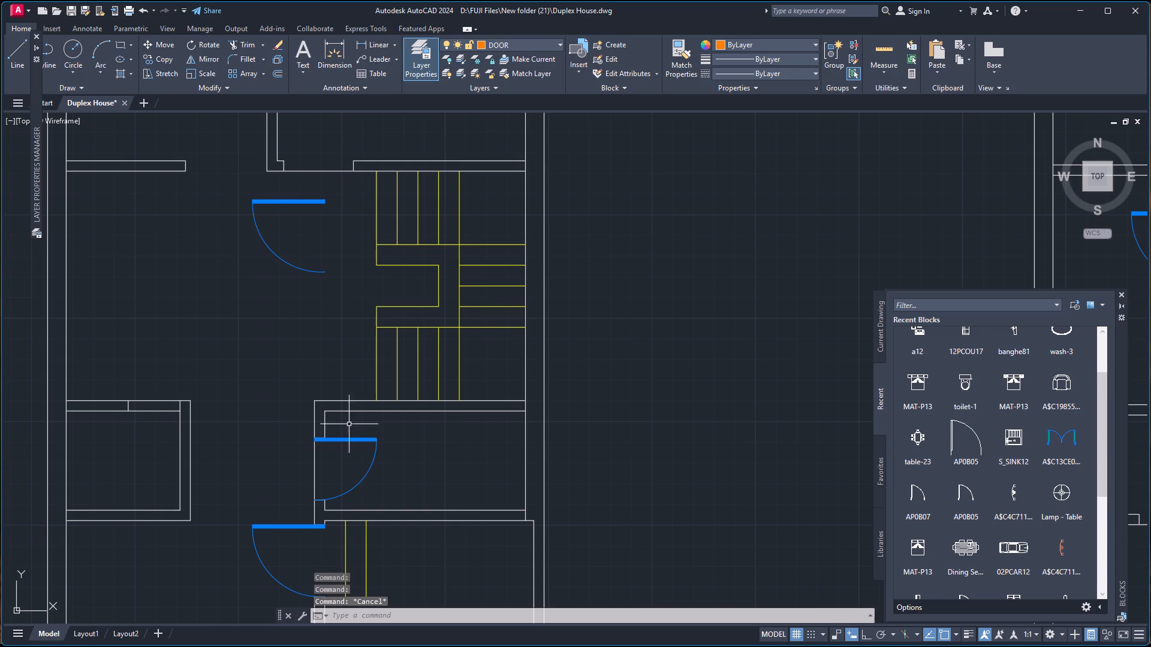
Delete the remaining loose door copy beside the stairs in the same plan.
left_click(281, 202)
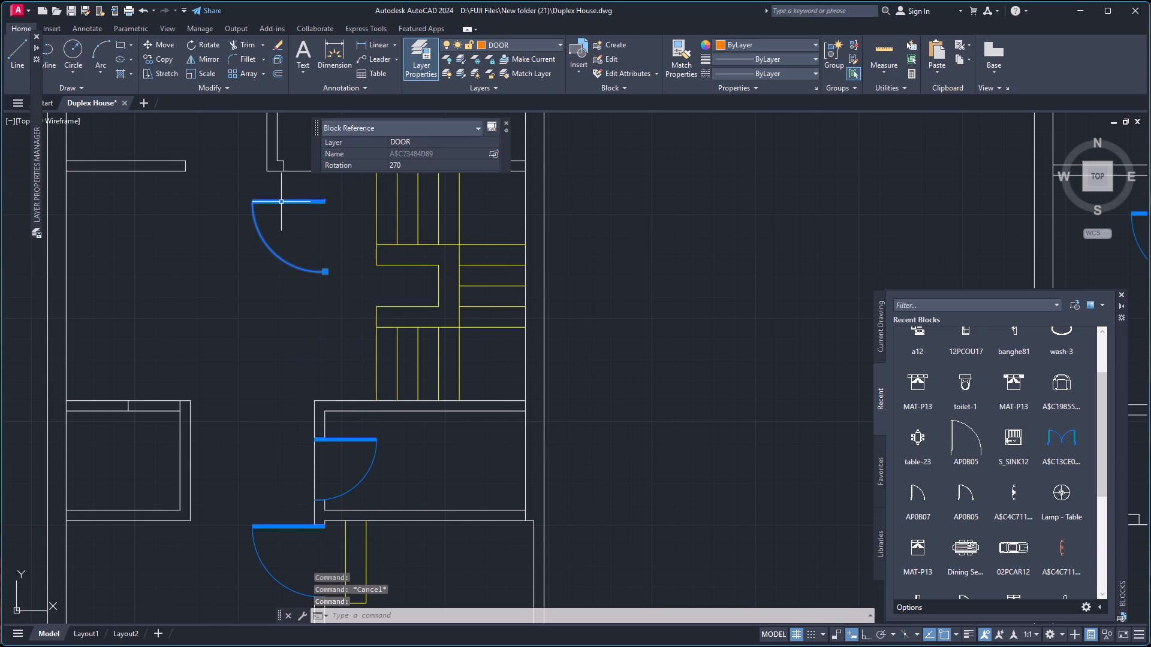
key("Delete")
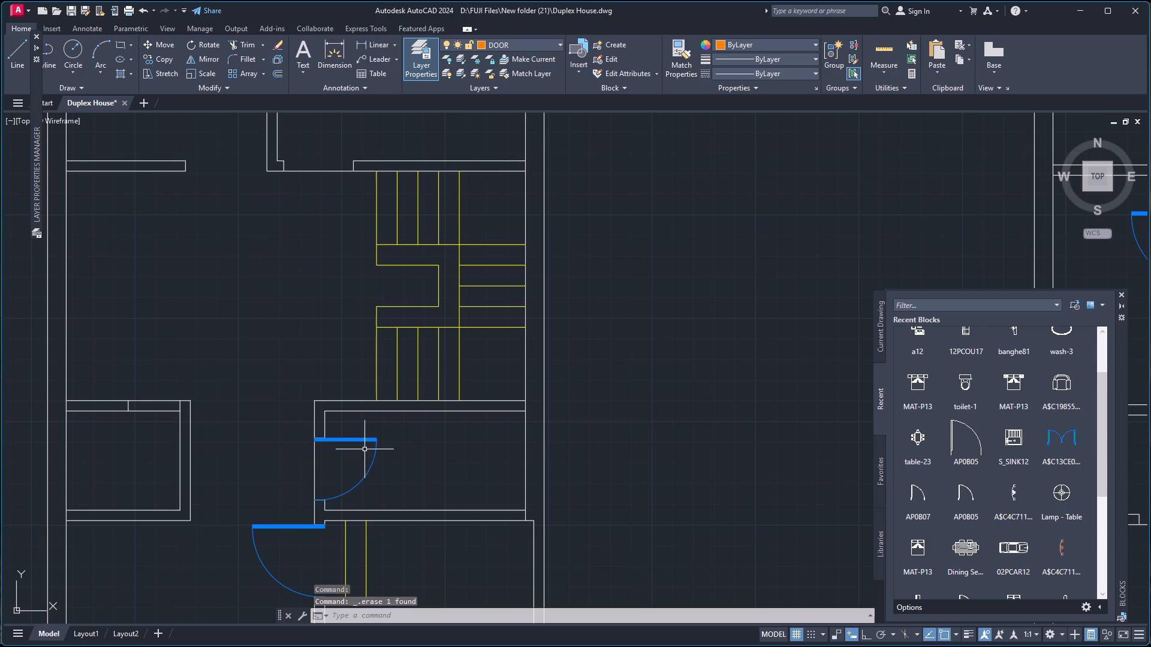
Copy the fitted door of the room below the stairs into the open hall beside the stairs, and turn Ortho on.
left_click(363, 441)
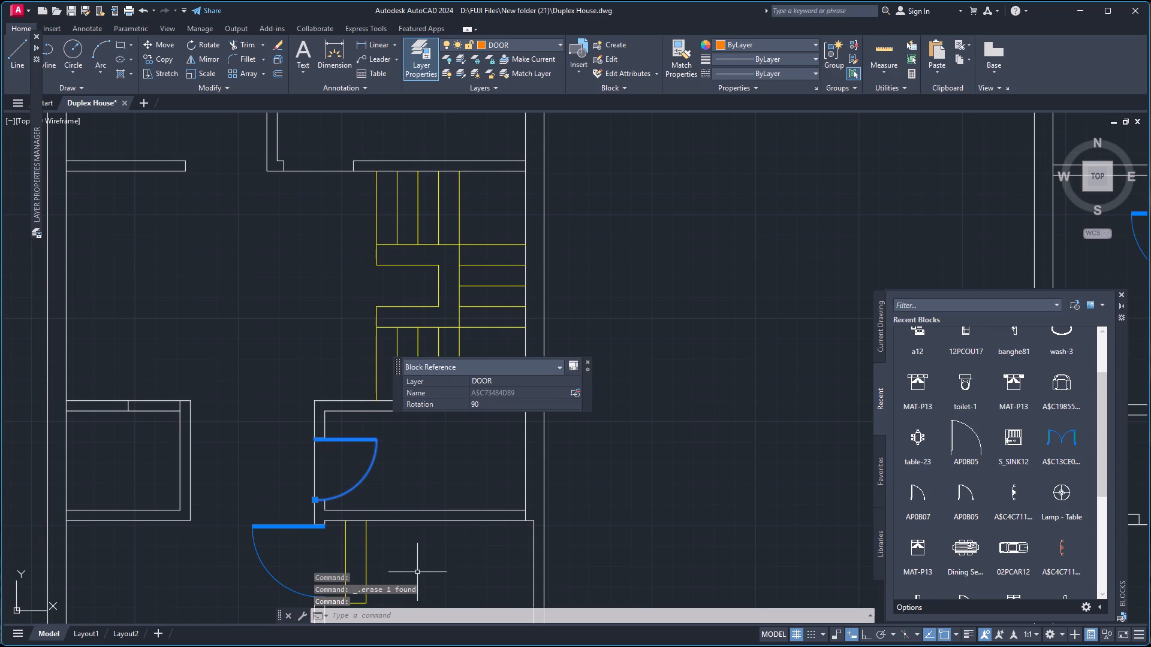
type("CO")
key("Return")
left_click(342, 438)
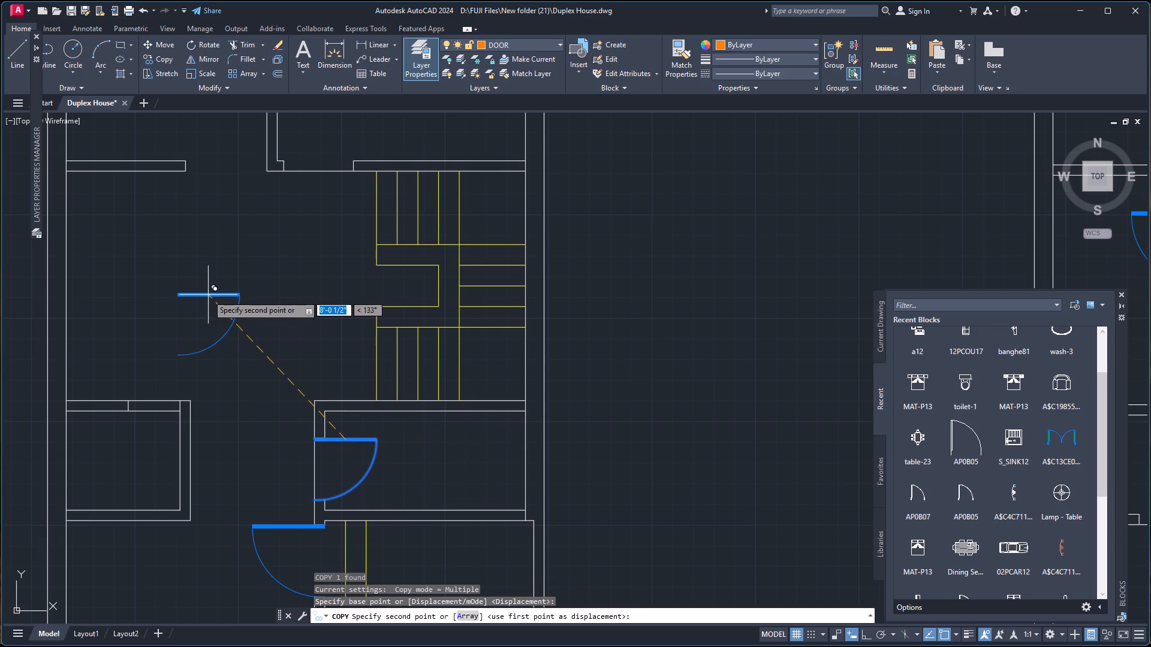
left_click(276, 269)
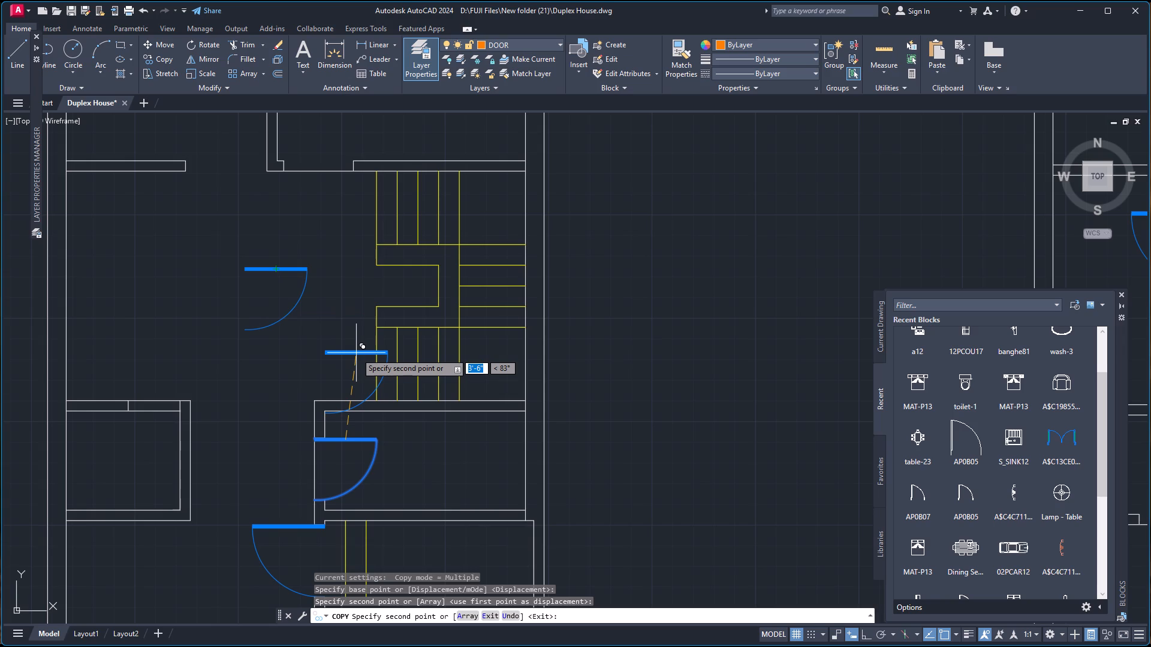
key("F8")
key("Escape")
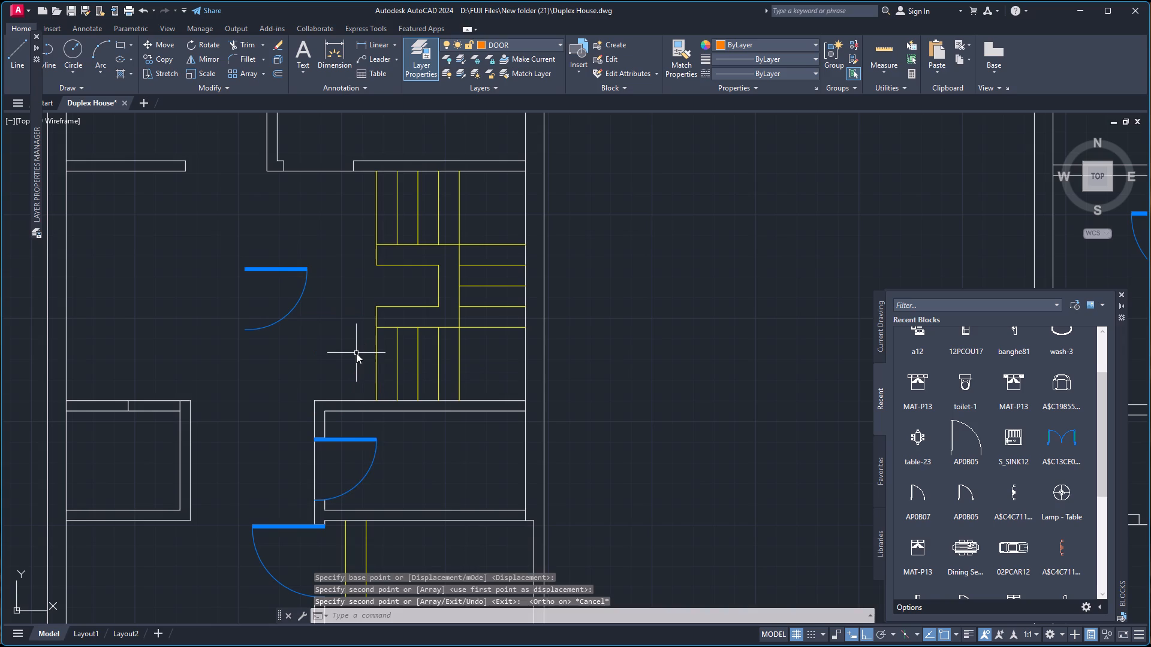
Align the loose hall door to the upper room's opening beside the stairs, hinged at the partition-side jamb, scaling it to fit.
left_click(256, 267)
type("AL")
key("Return")
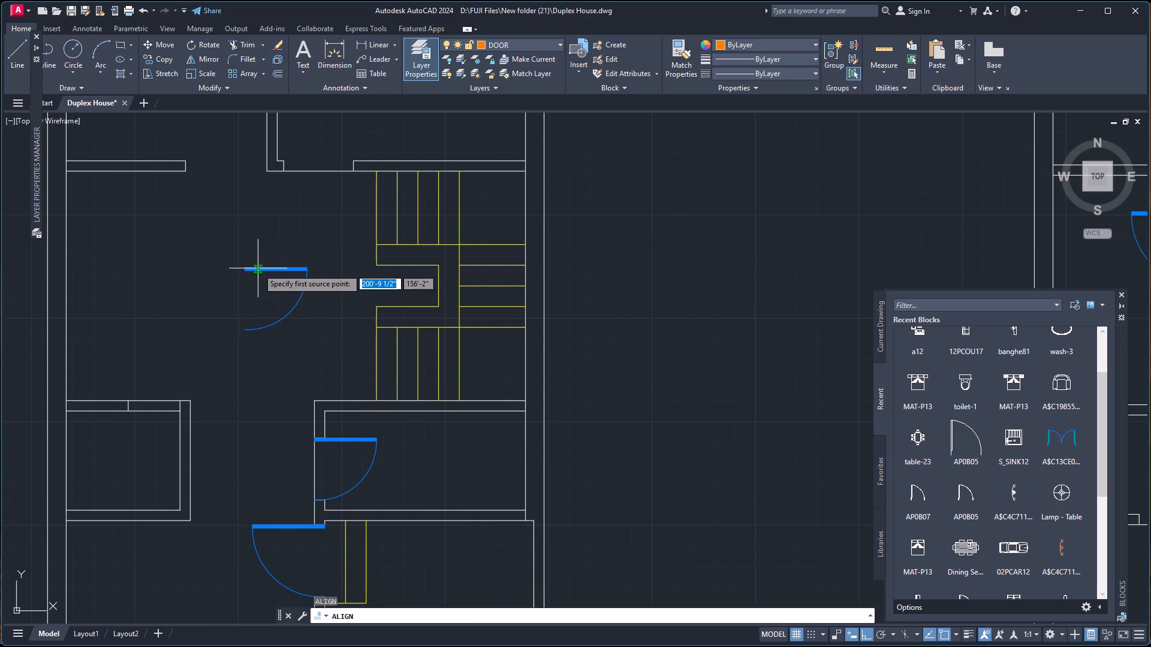
scroll(241, 271, "up", 4)
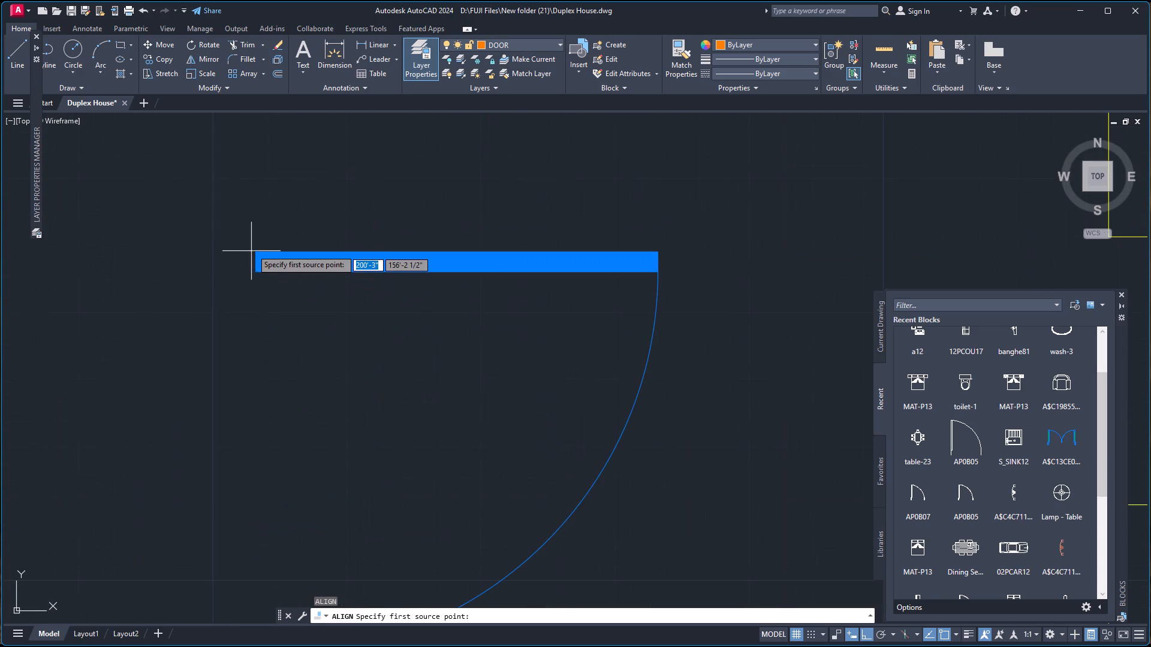
left_click(252, 249)
scroll(266, 227, "down", 6)
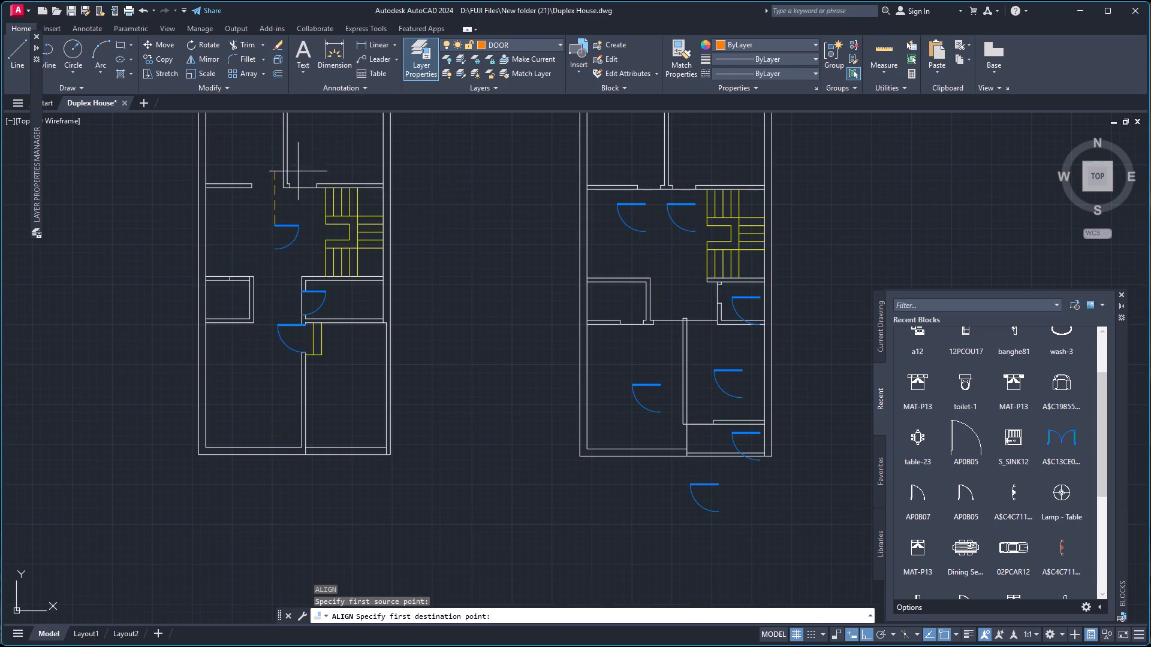
scroll(298, 171, "up", 3)
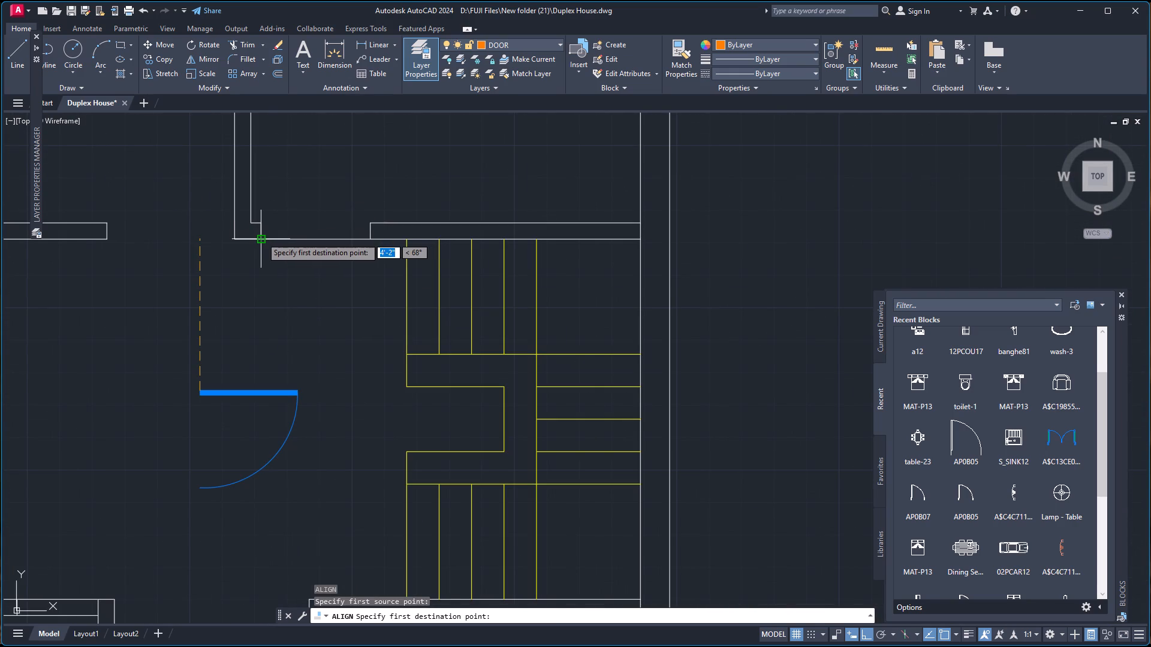
left_click(261, 238)
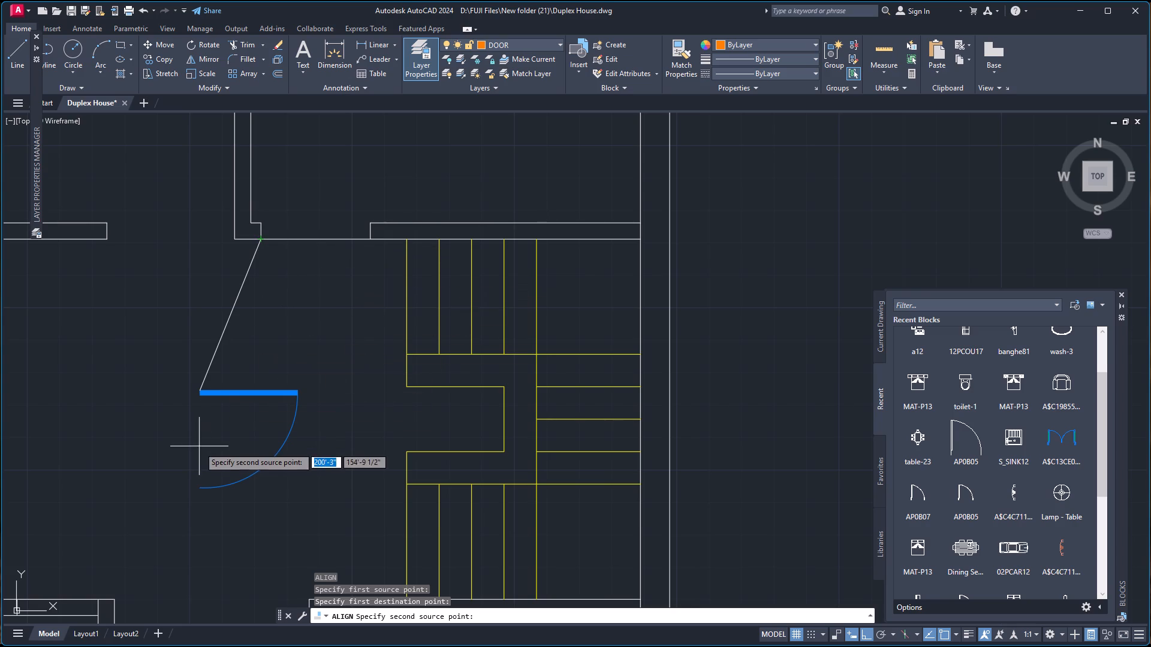
scroll(204, 474, "up", 4)
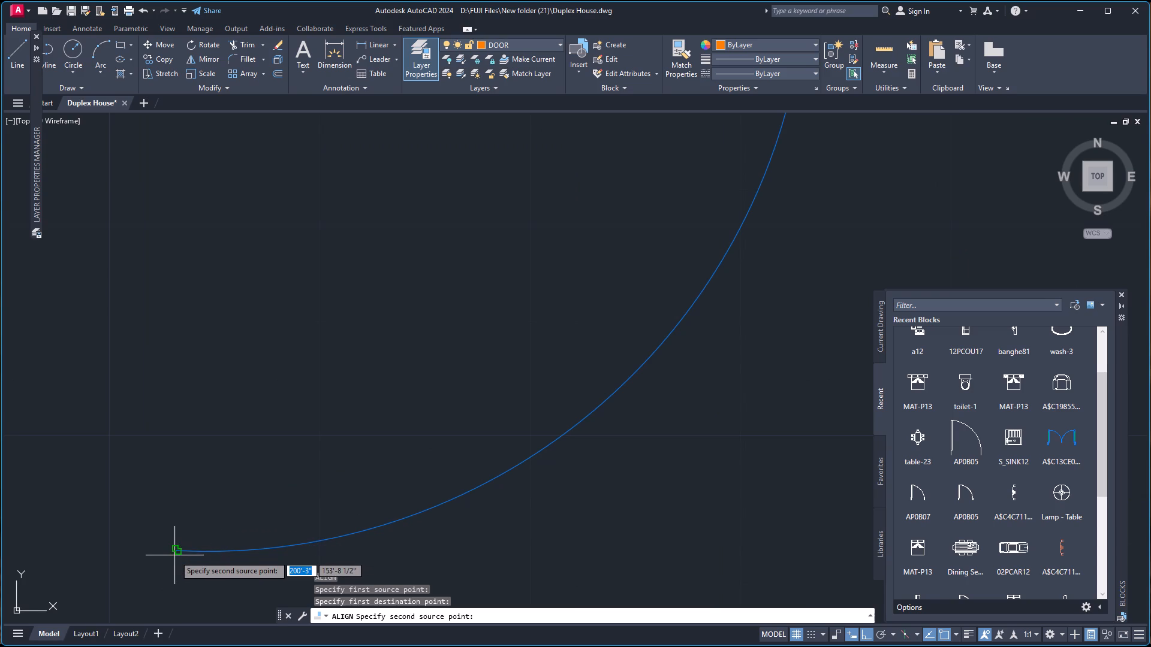
left_click(176, 550)
scroll(203, 426, "down", 6)
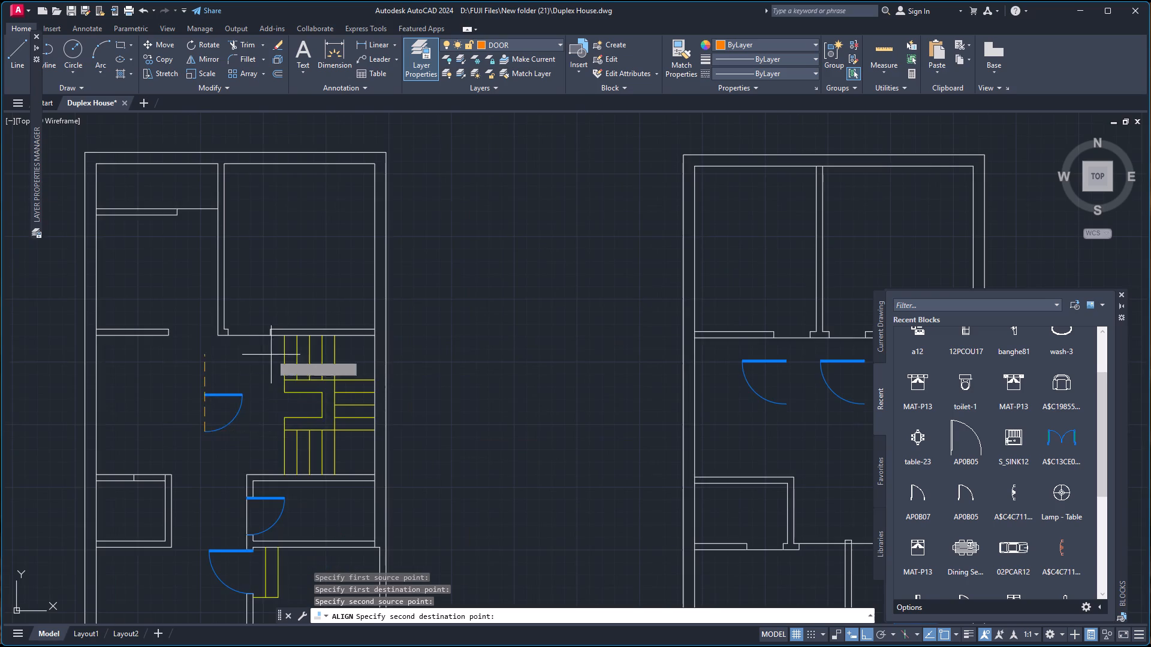
scroll(270, 344, "up", 3)
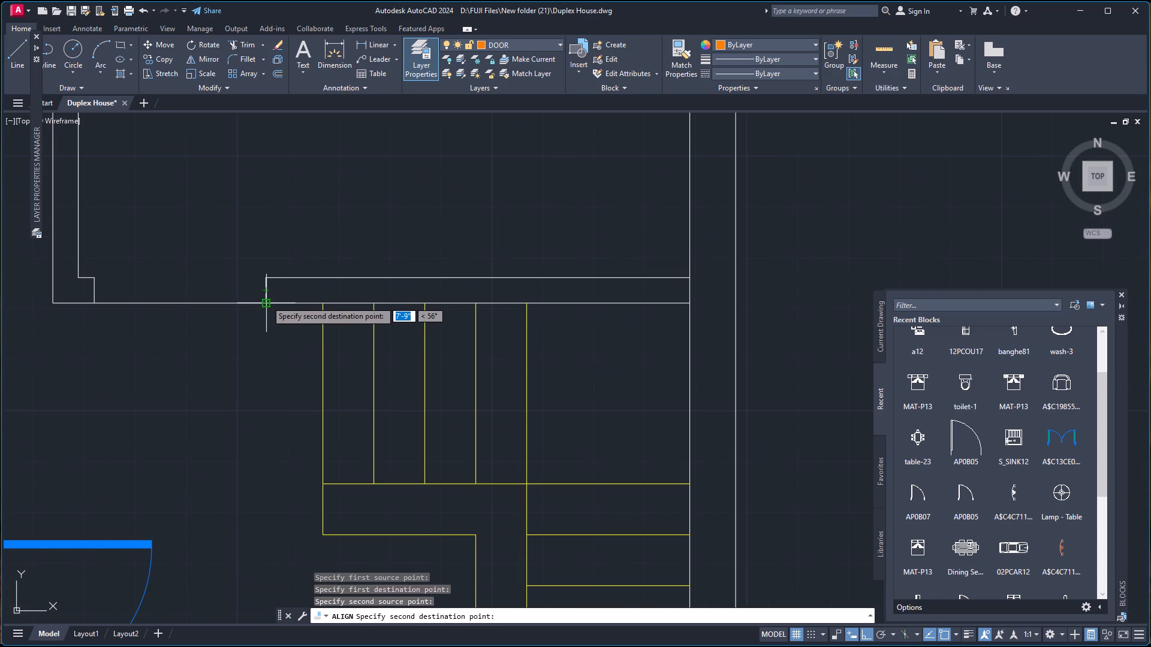
left_click(266, 301)
key("Return")
key("Up")
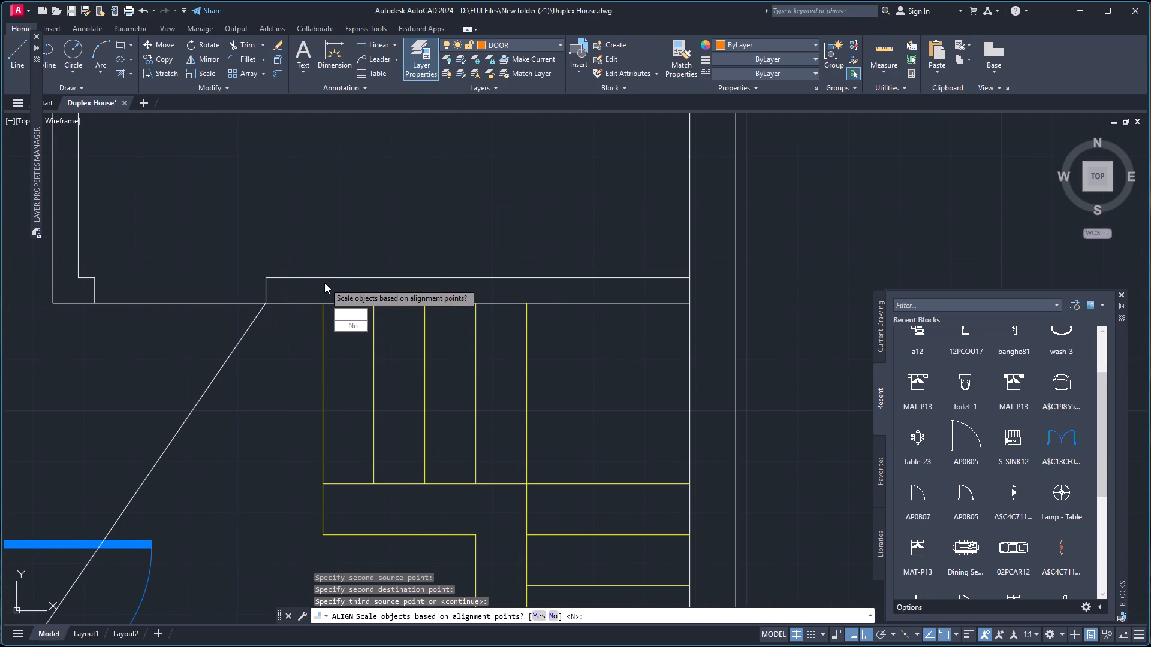
key("Return")
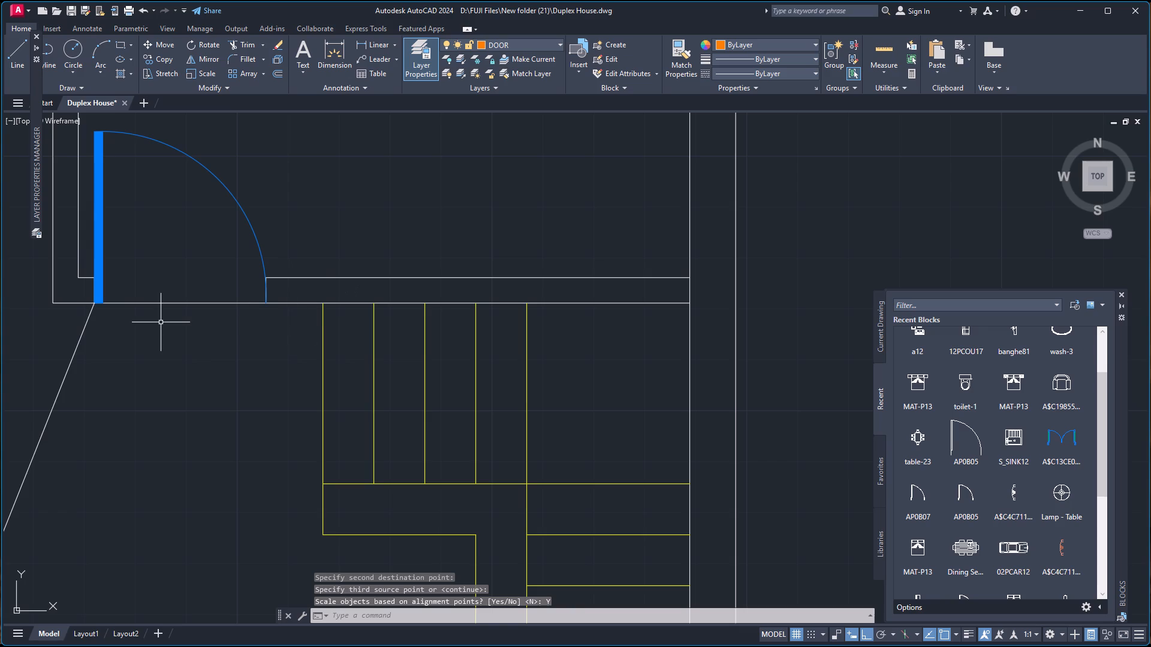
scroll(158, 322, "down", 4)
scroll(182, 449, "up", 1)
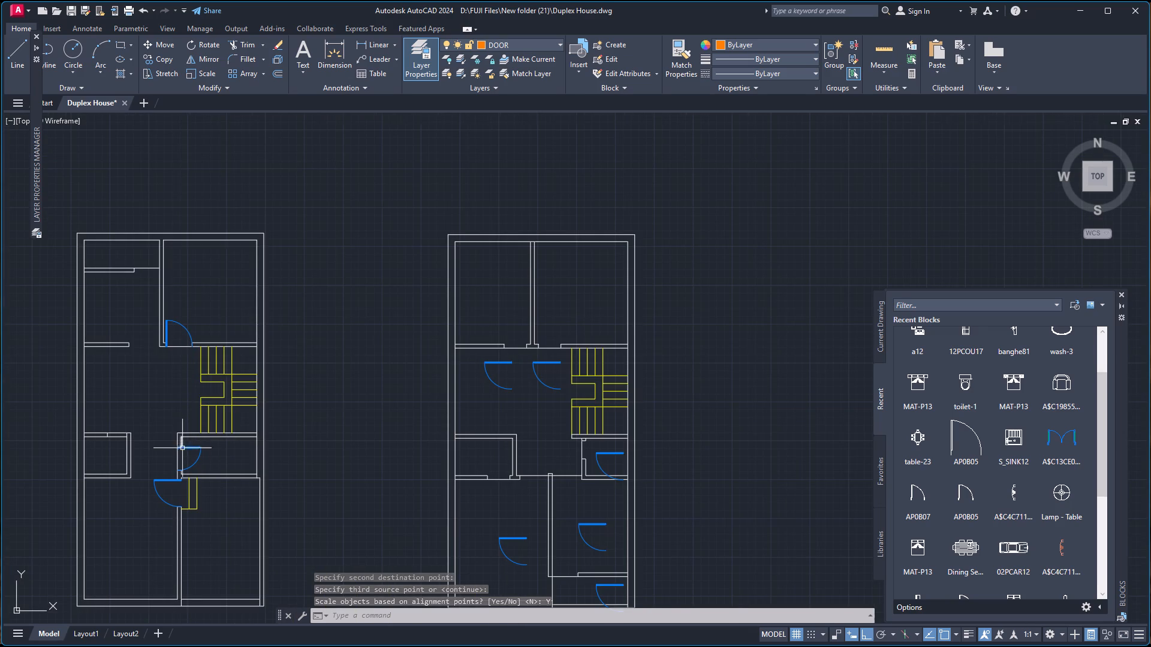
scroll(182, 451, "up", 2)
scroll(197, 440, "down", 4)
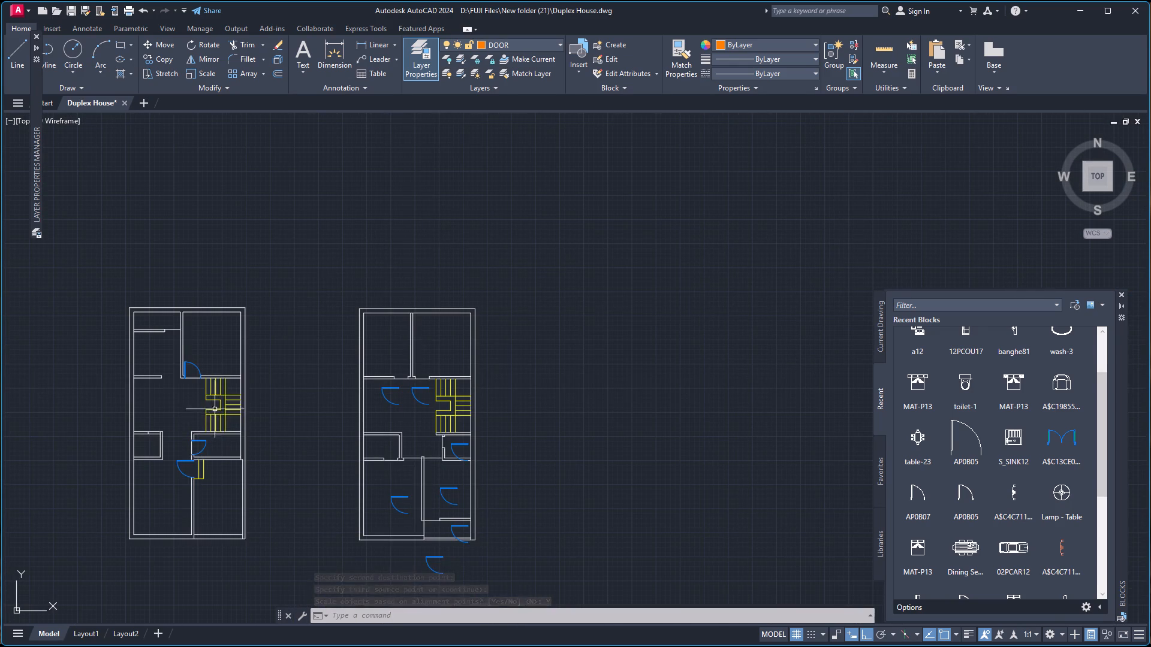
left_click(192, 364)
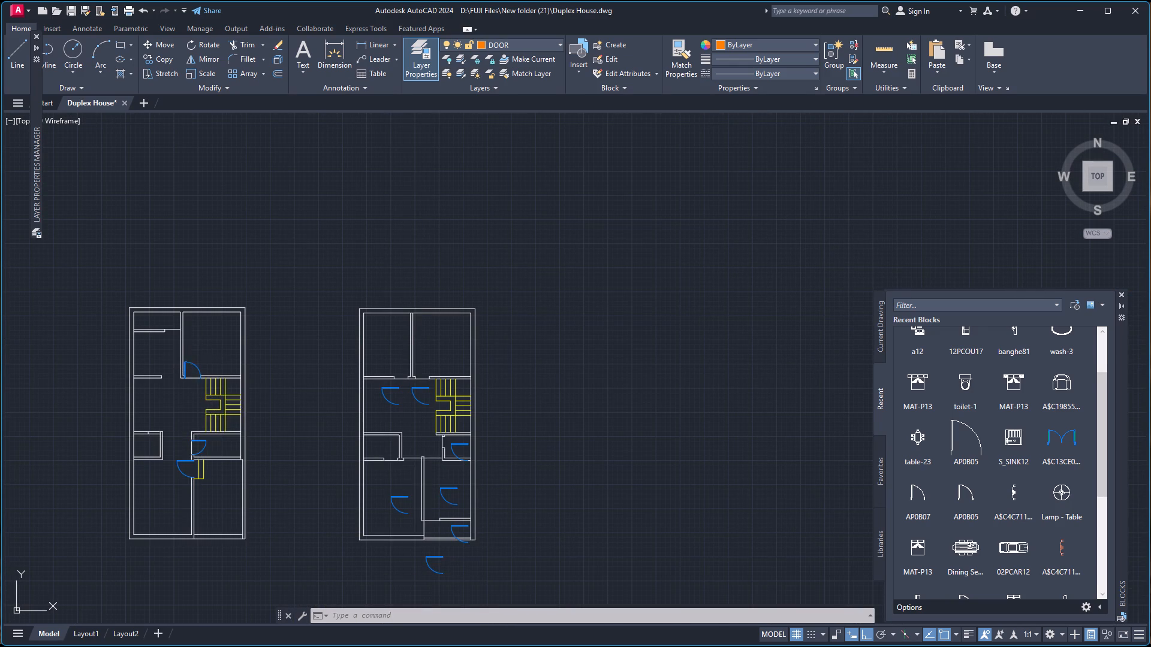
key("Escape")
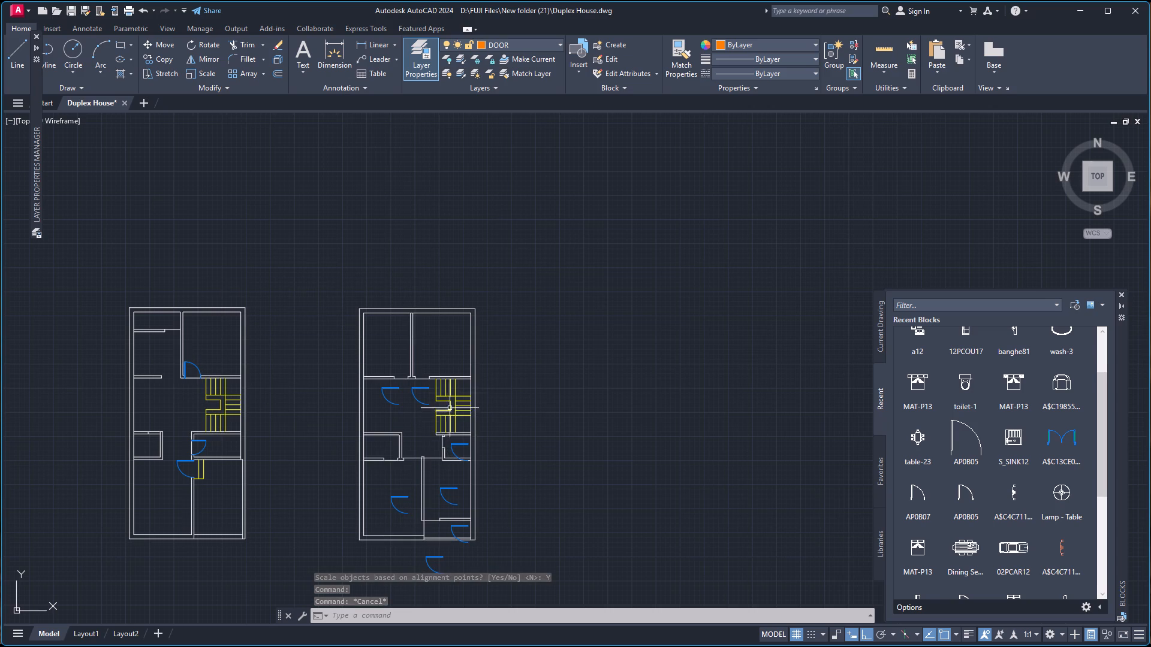
Delete the loose door copy nearest the stairs in the neighbouring plan's hall.
scroll(433, 395, "up", 1)
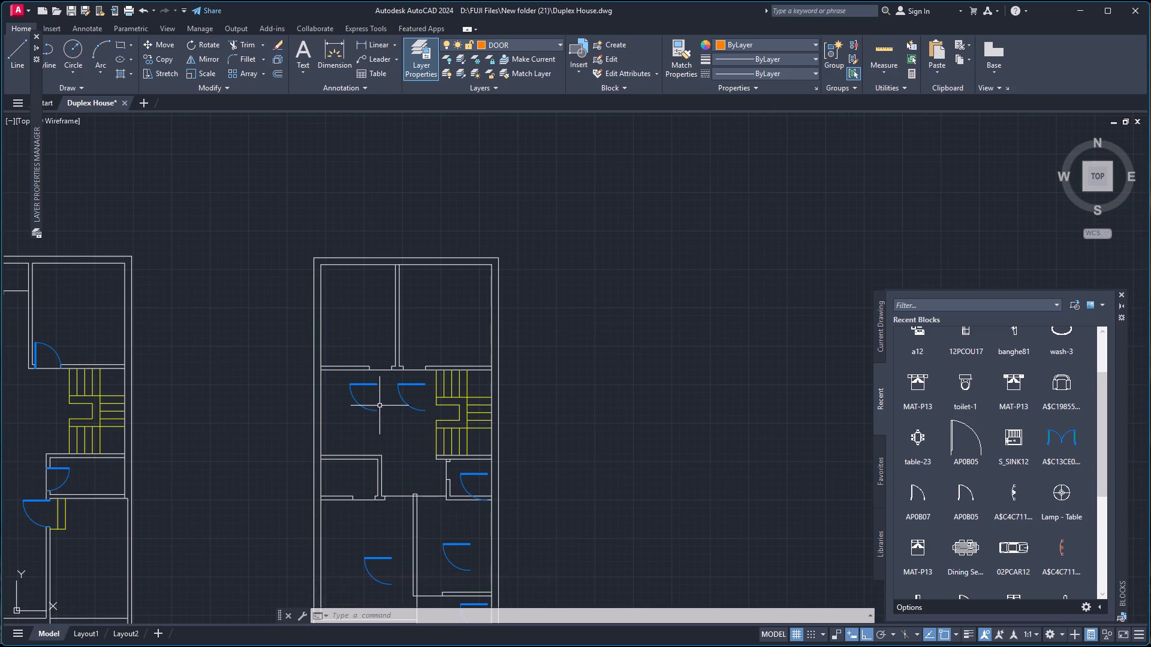
left_click(400, 385)
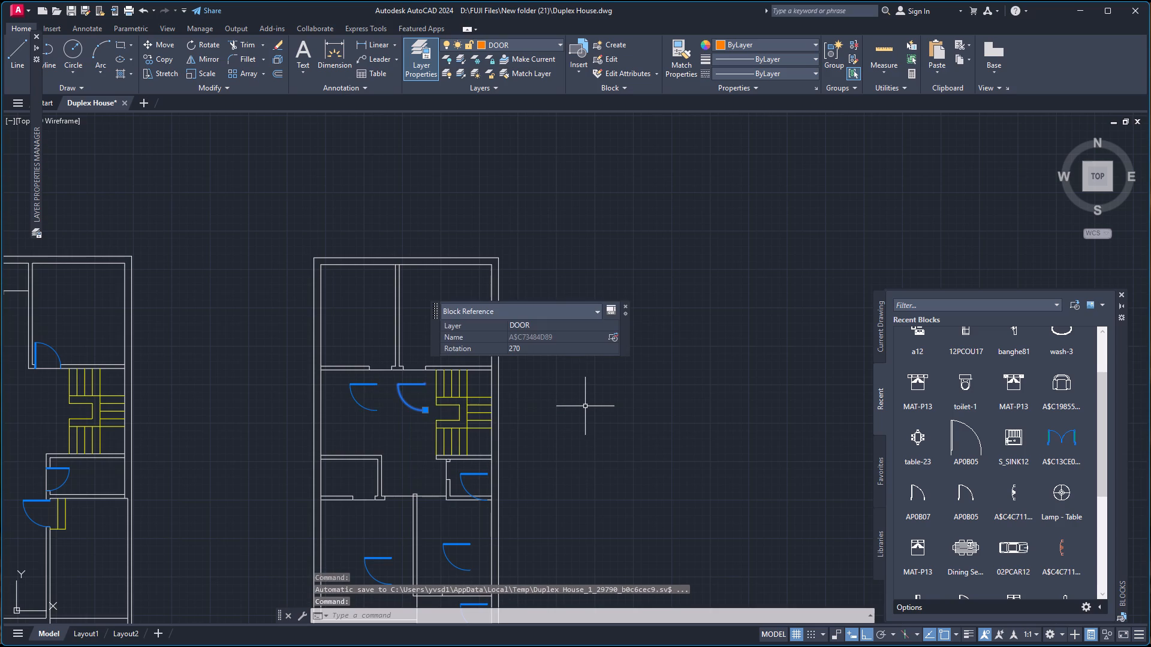
key("Delete")
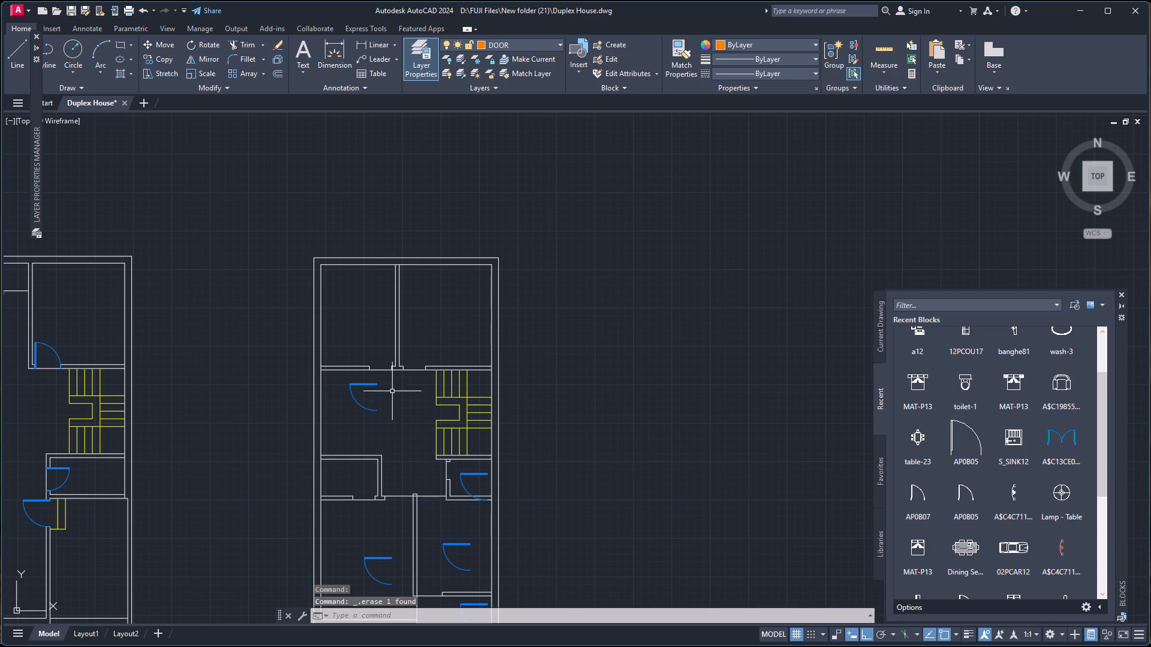
Align the neighbouring plan's remaining hall door to the upper-left room's opening, hinged at the partition-side jamb, scaling it to fit.
key("a")
key("l")
key("Return")
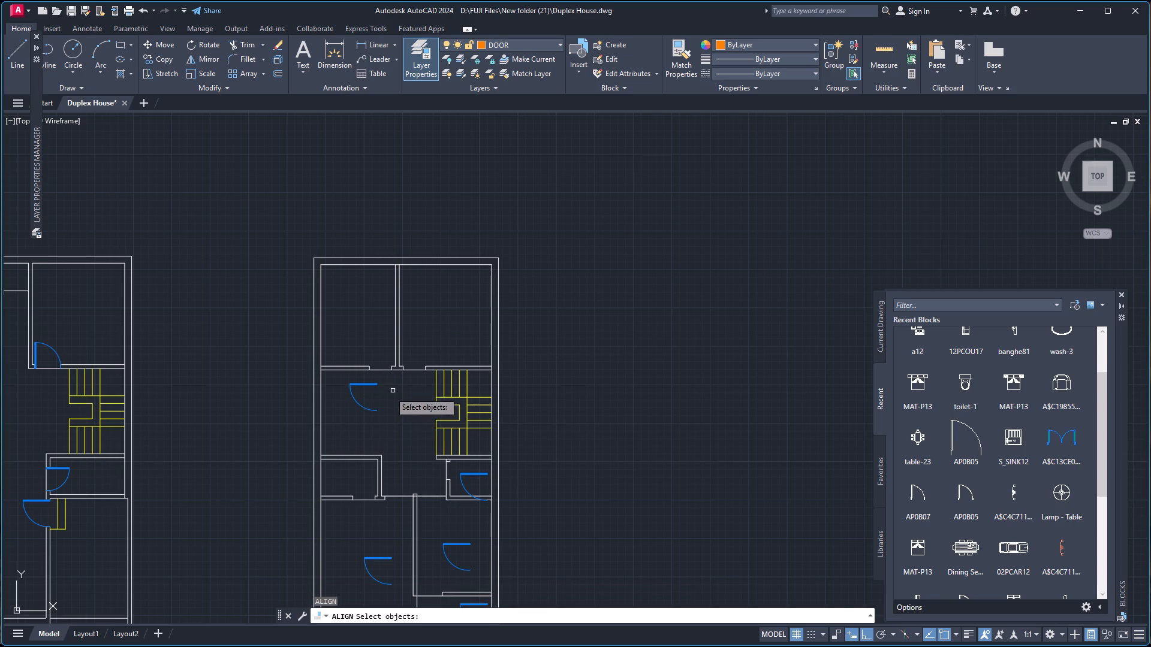
scroll(384, 392, "up", 3)
left_click(331, 364)
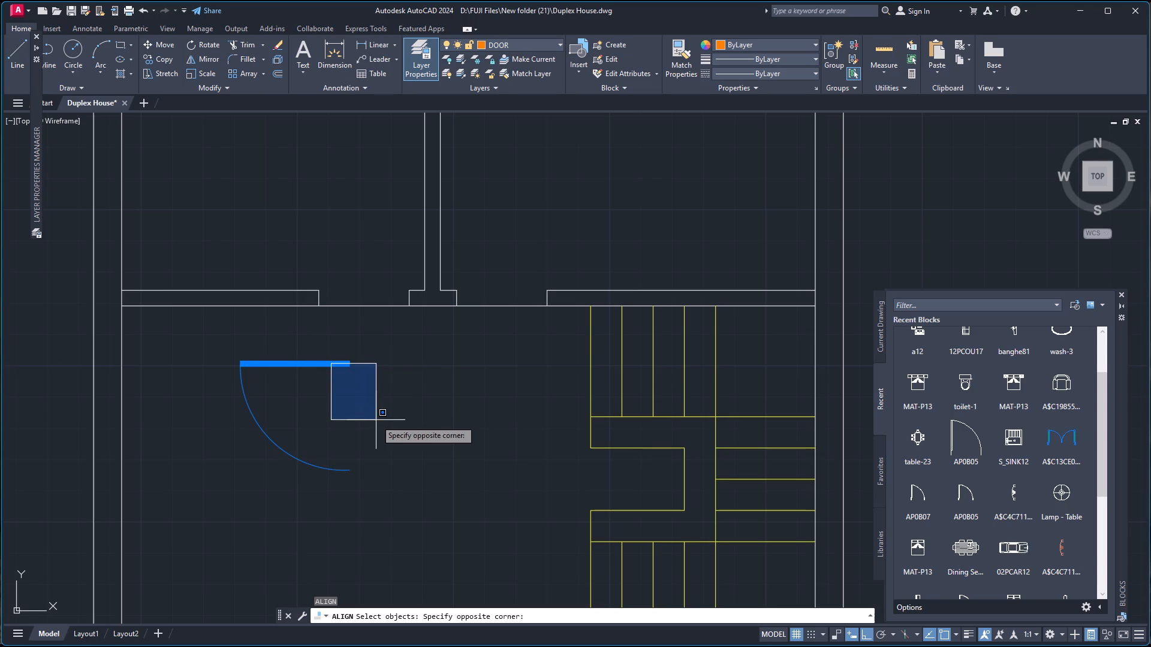
left_click(368, 415)
left_click(359, 400)
left_click(299, 349)
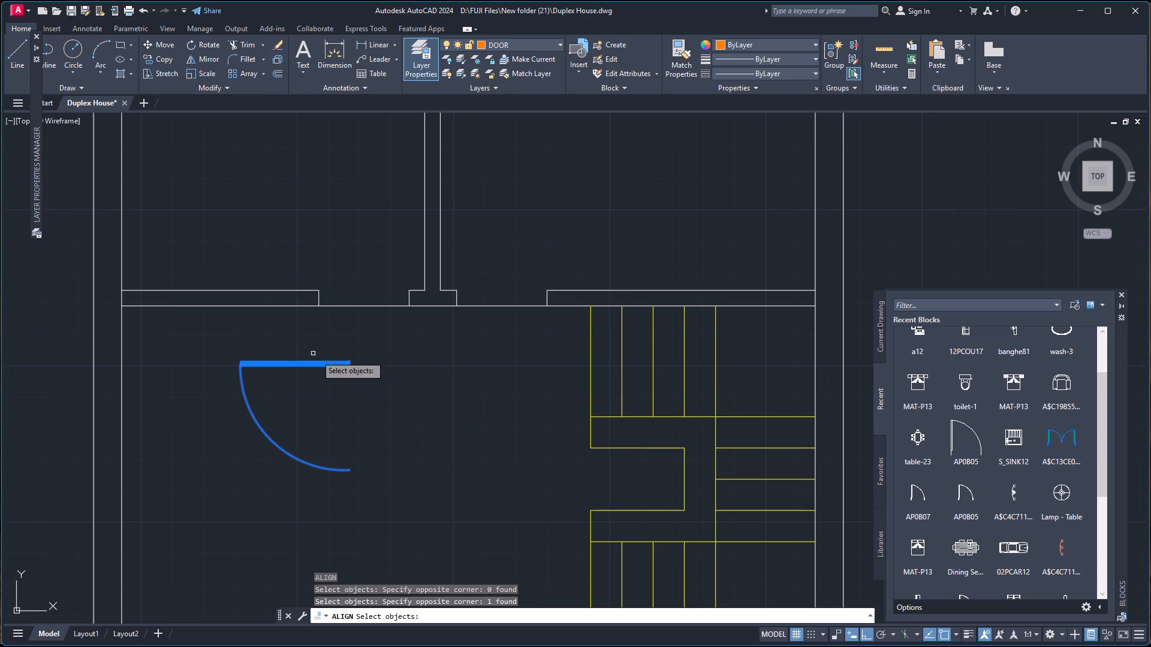
key("Return")
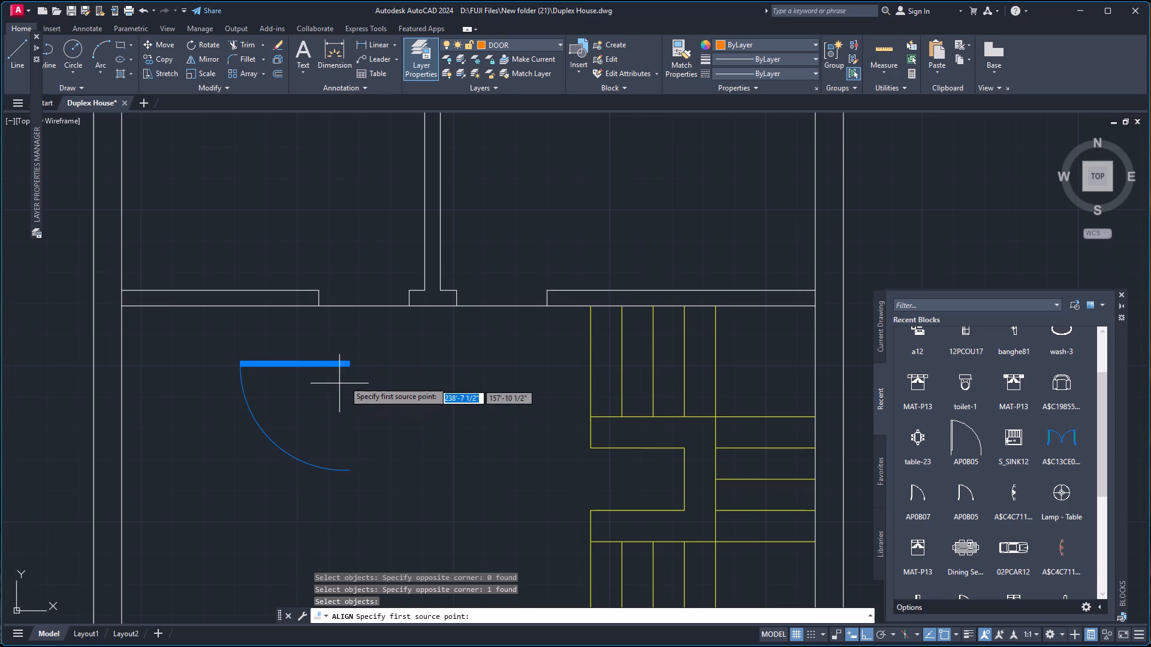
scroll(351, 361, "up", 3)
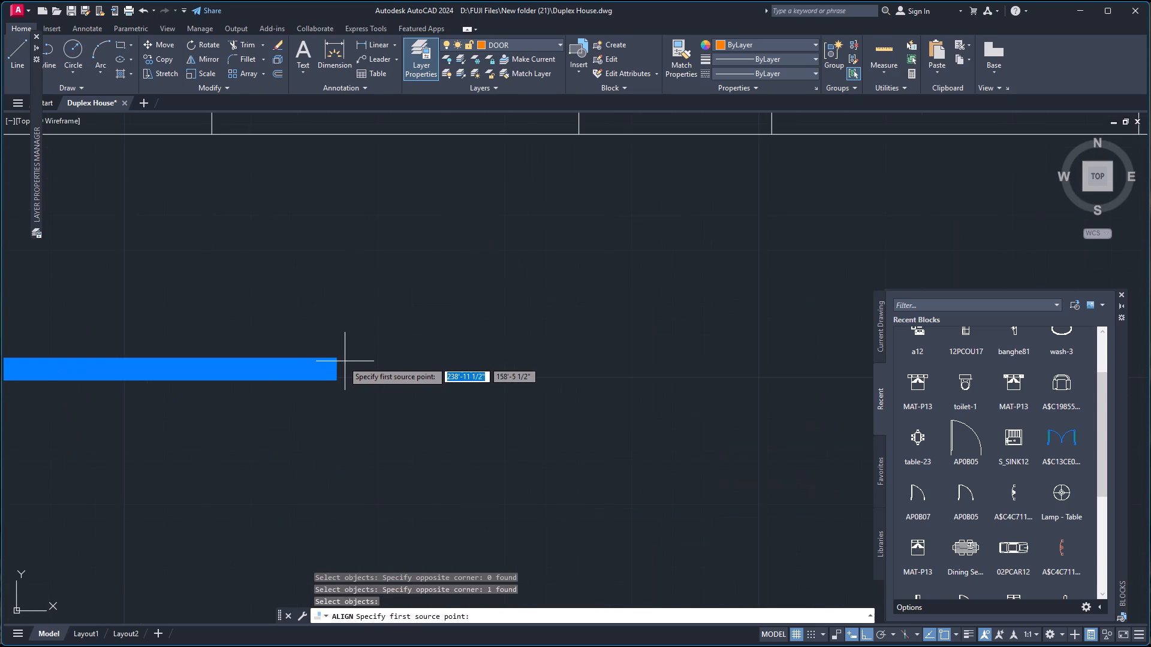
left_click(338, 358)
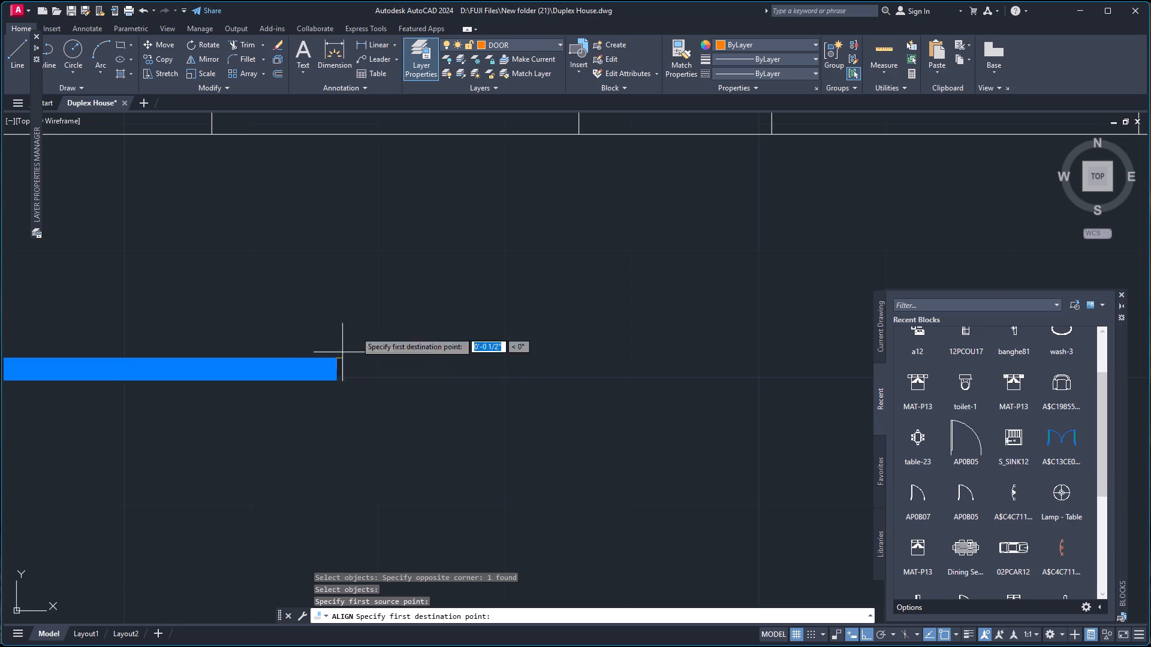
scroll(392, 256, "down", 4)
scroll(417, 229, "up", 3)
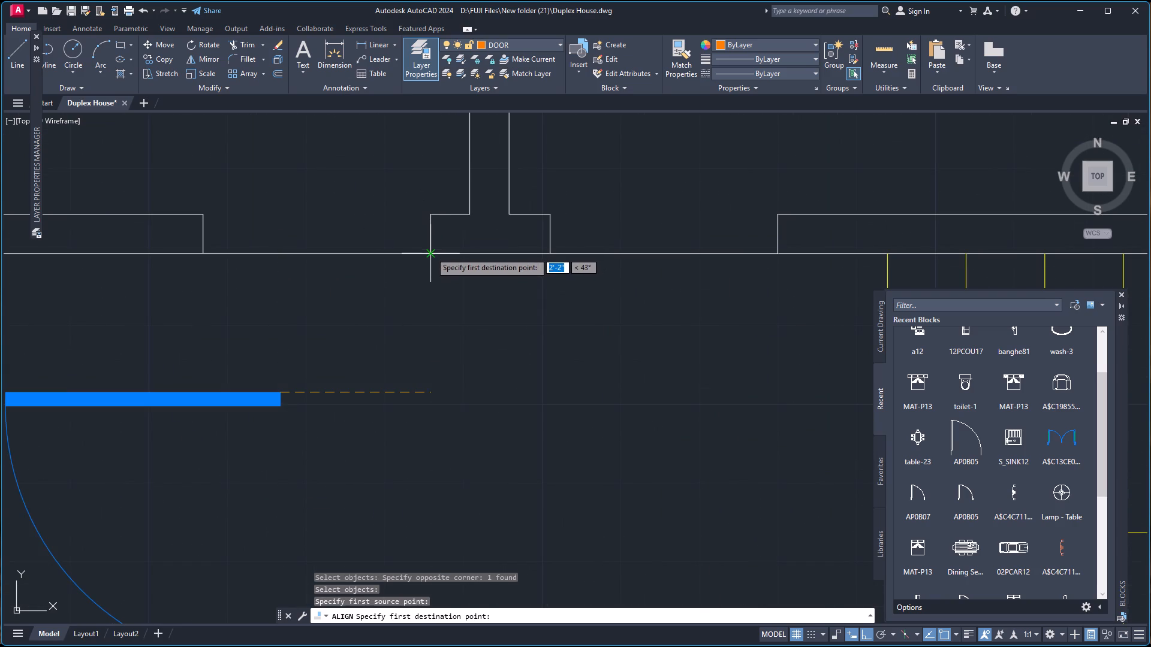
left_click(429, 252)
scroll(428, 270, "down", 6)
scroll(423, 377, "up", 3)
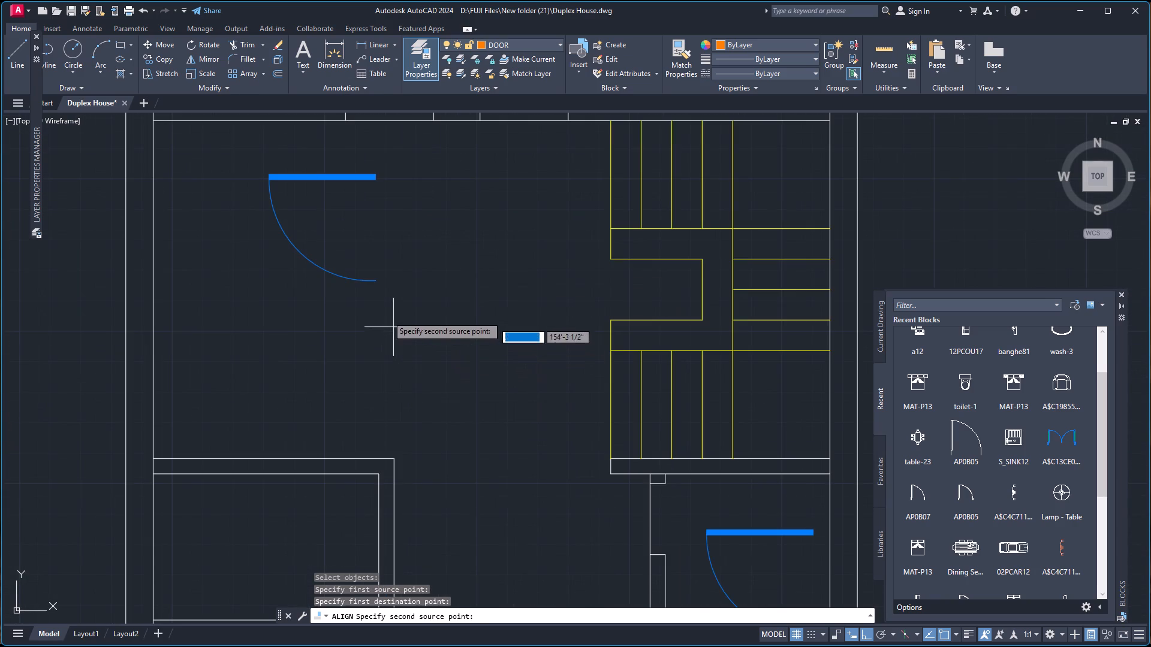
left_click(375, 279)
scroll(377, 229, "down", 1)
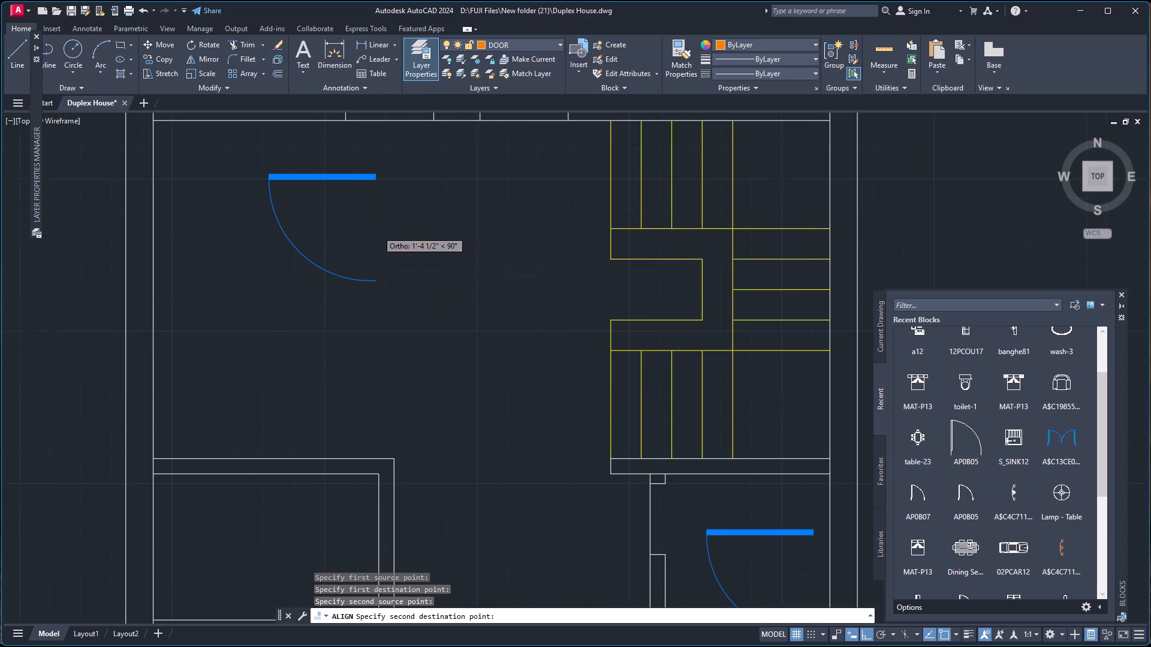
scroll(377, 229, "down", 4)
scroll(376, 180, "up", 4)
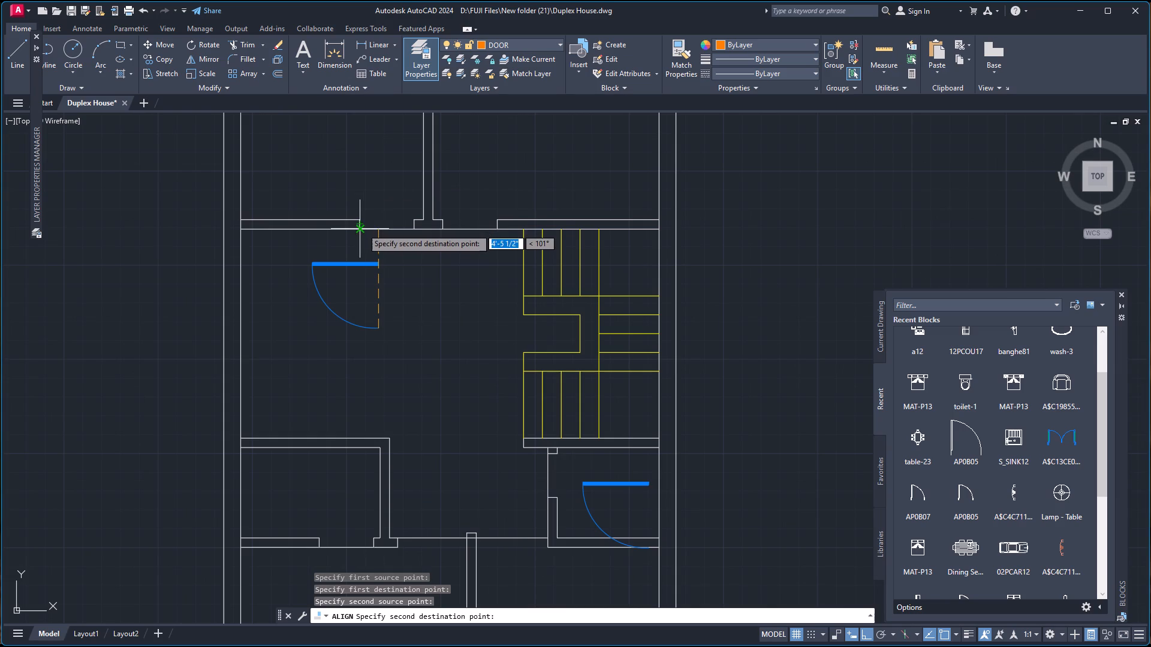
scroll(362, 228, "up", 4)
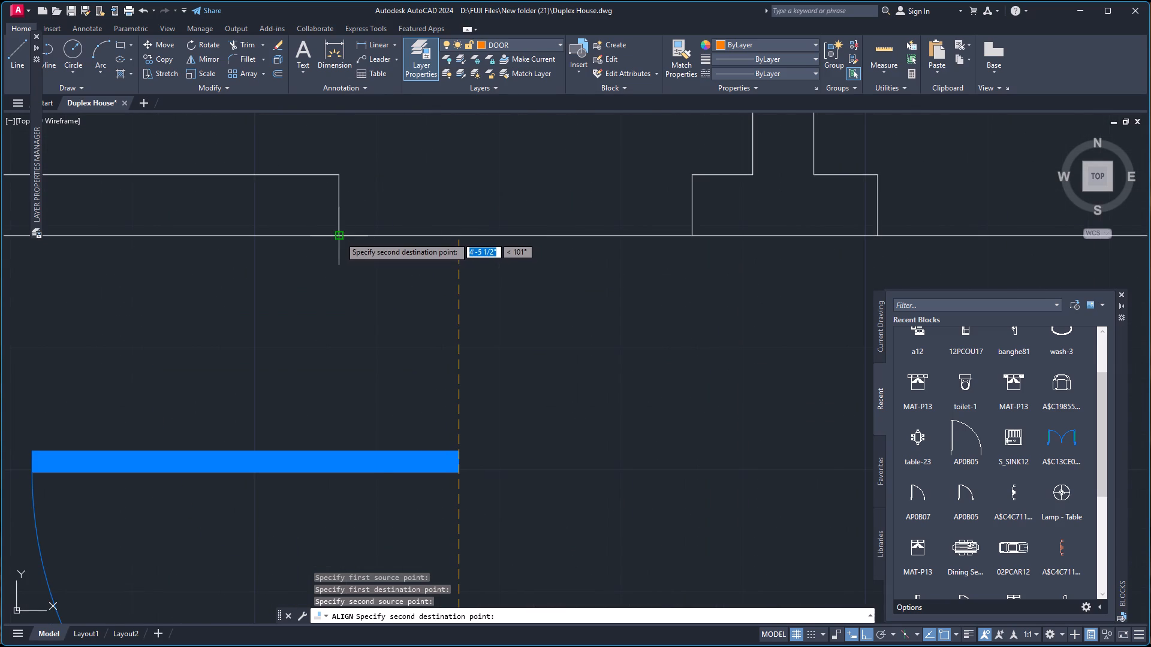
left_click(340, 236)
key("Return")
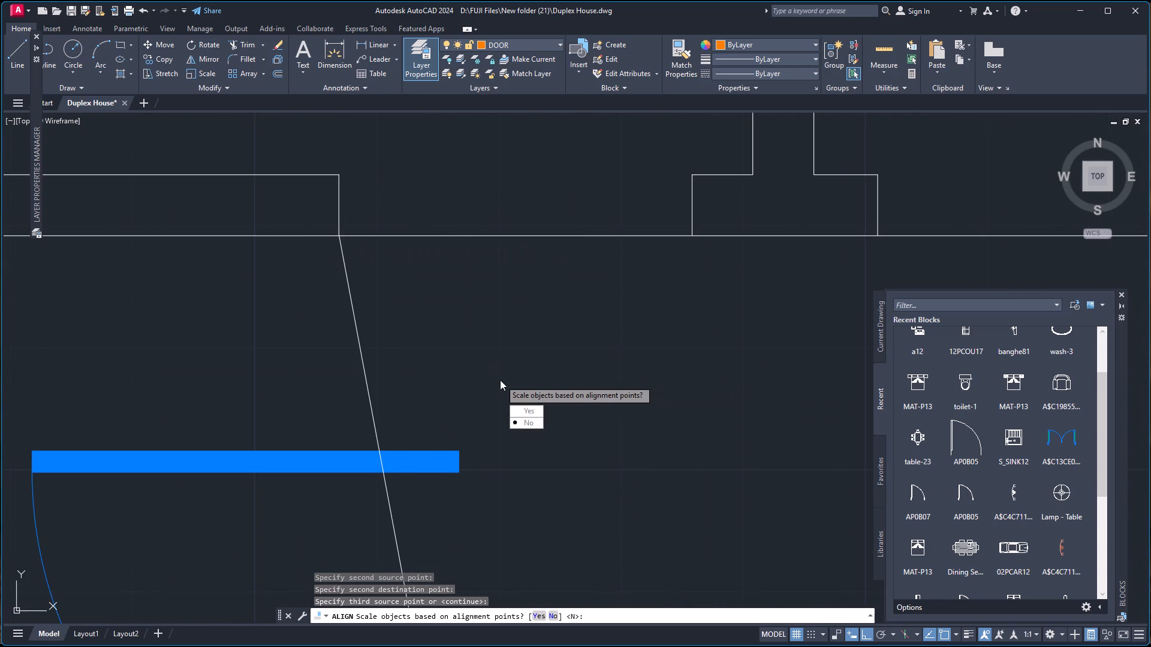
key("Up")
key("Return")
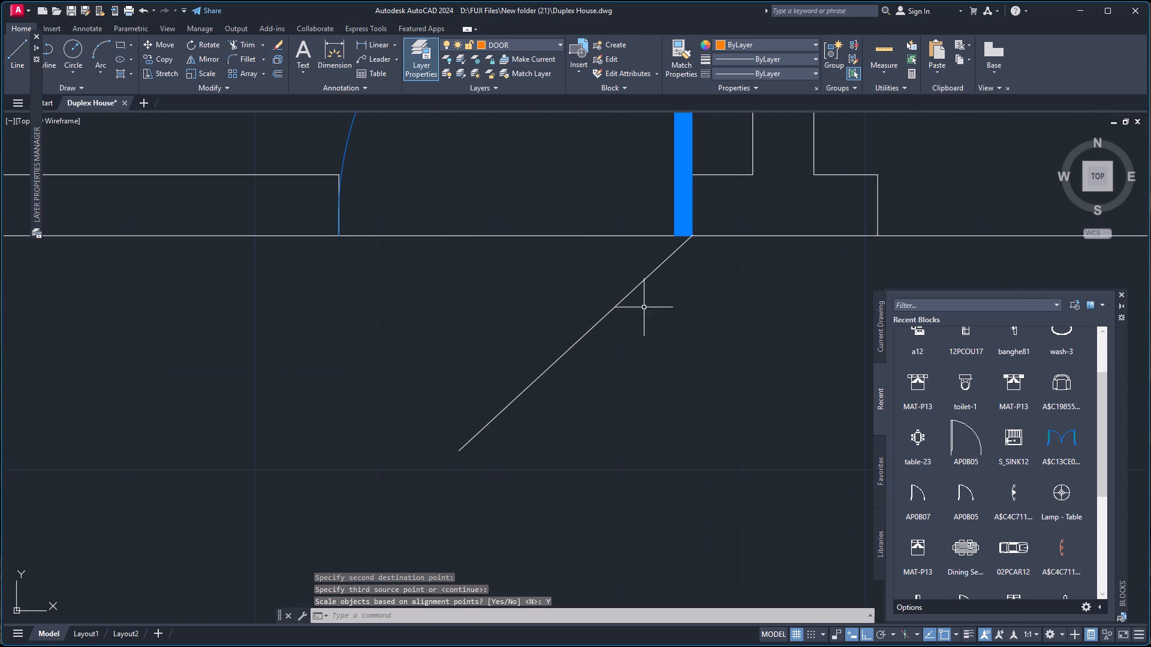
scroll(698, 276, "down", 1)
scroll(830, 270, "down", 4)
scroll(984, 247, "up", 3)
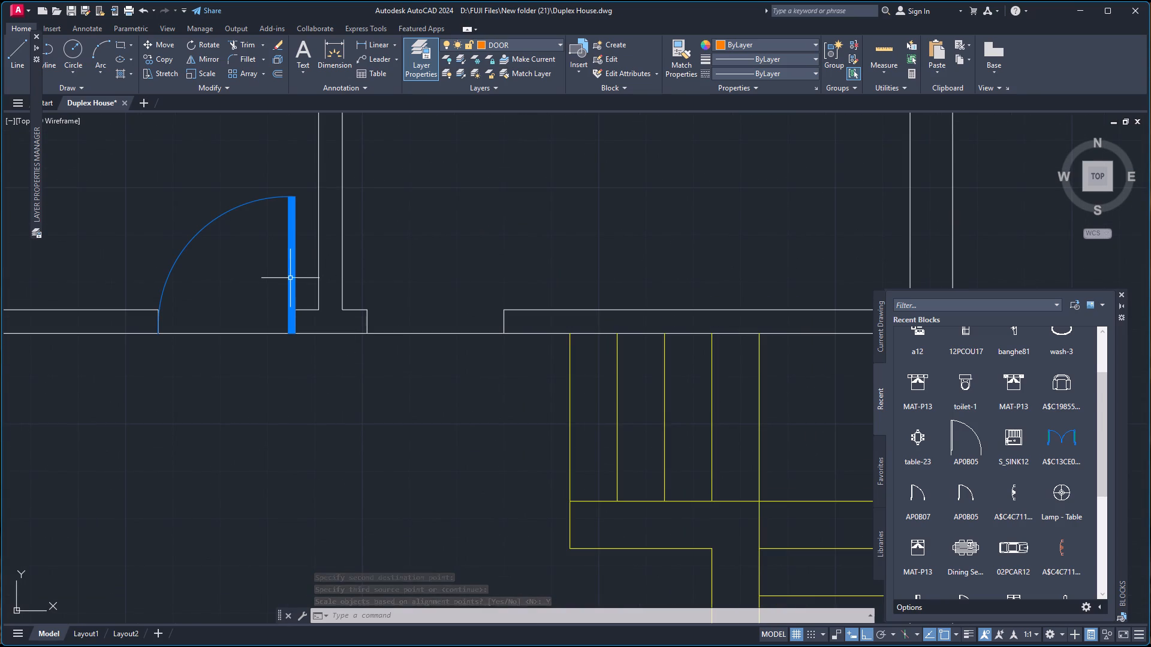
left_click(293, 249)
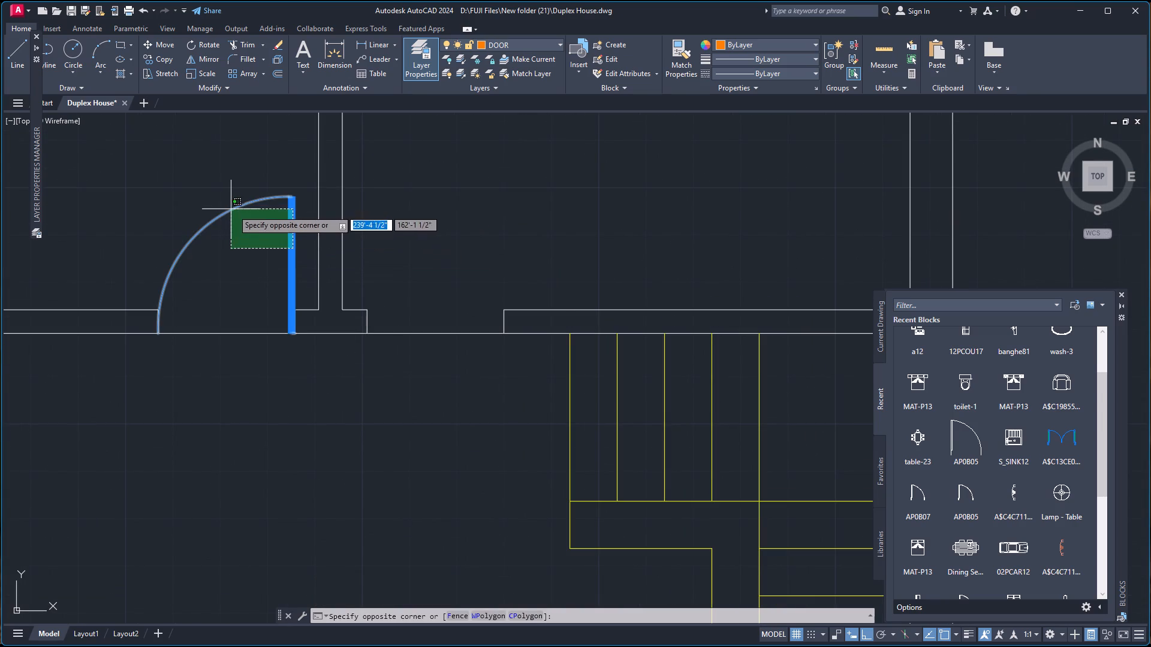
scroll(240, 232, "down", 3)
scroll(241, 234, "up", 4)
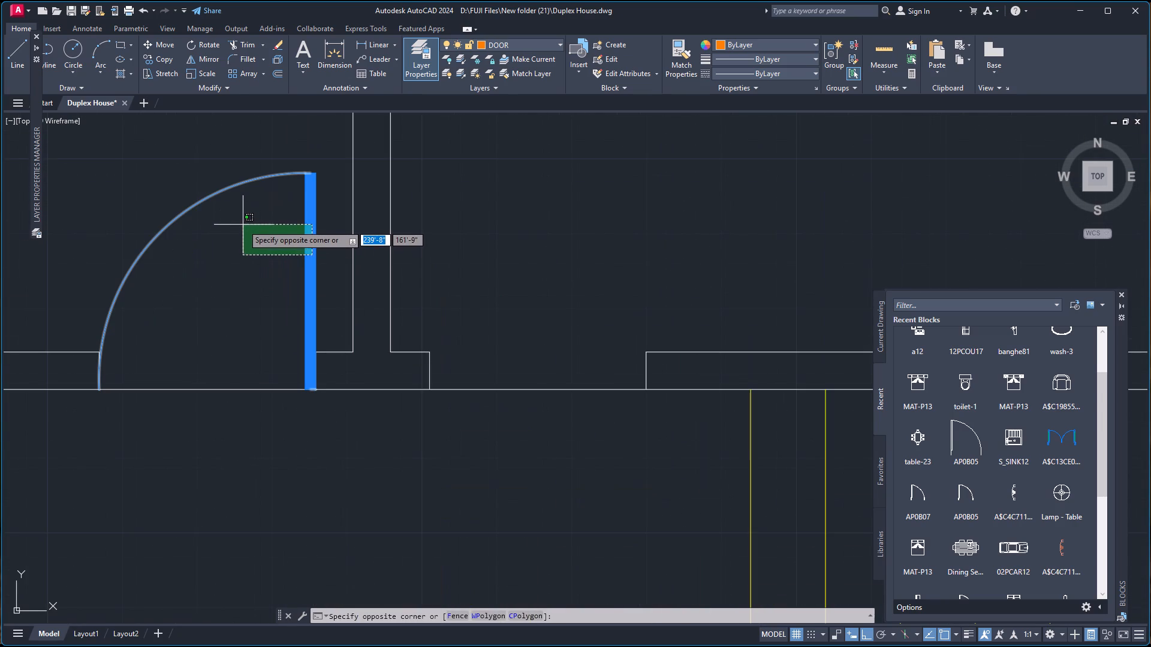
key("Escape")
Mirror the upper-left room's fitted door across a roughly vertical line at the partition towards the stair-side opening, keeping the original.
scroll(218, 174, "up", 4)
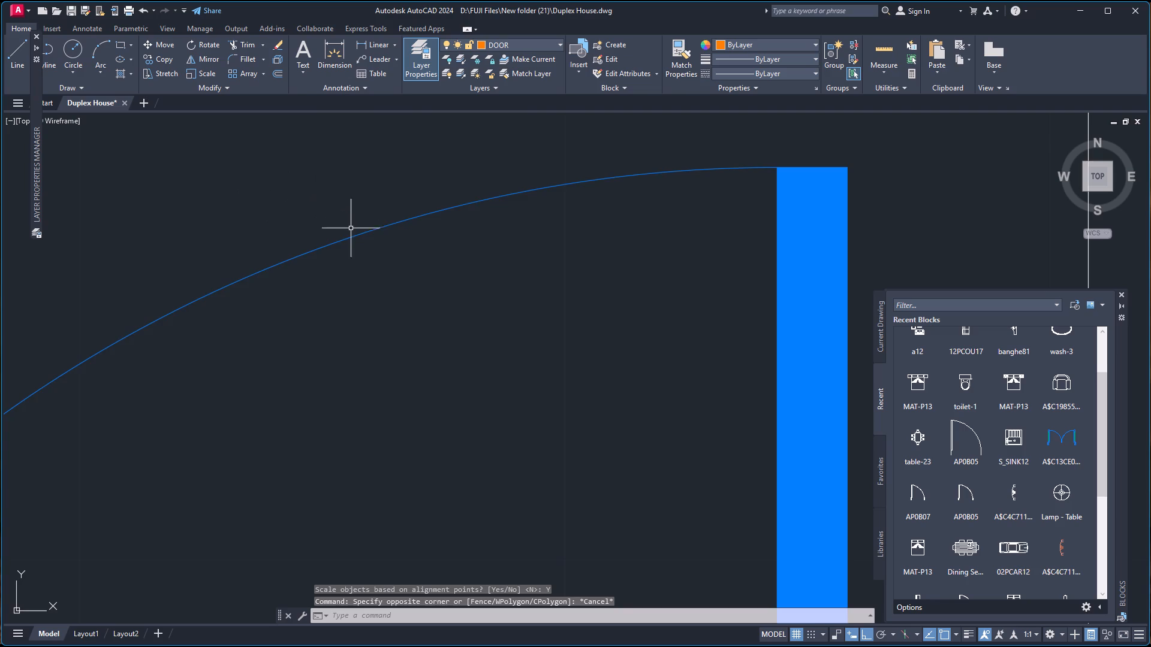
left_click(354, 235)
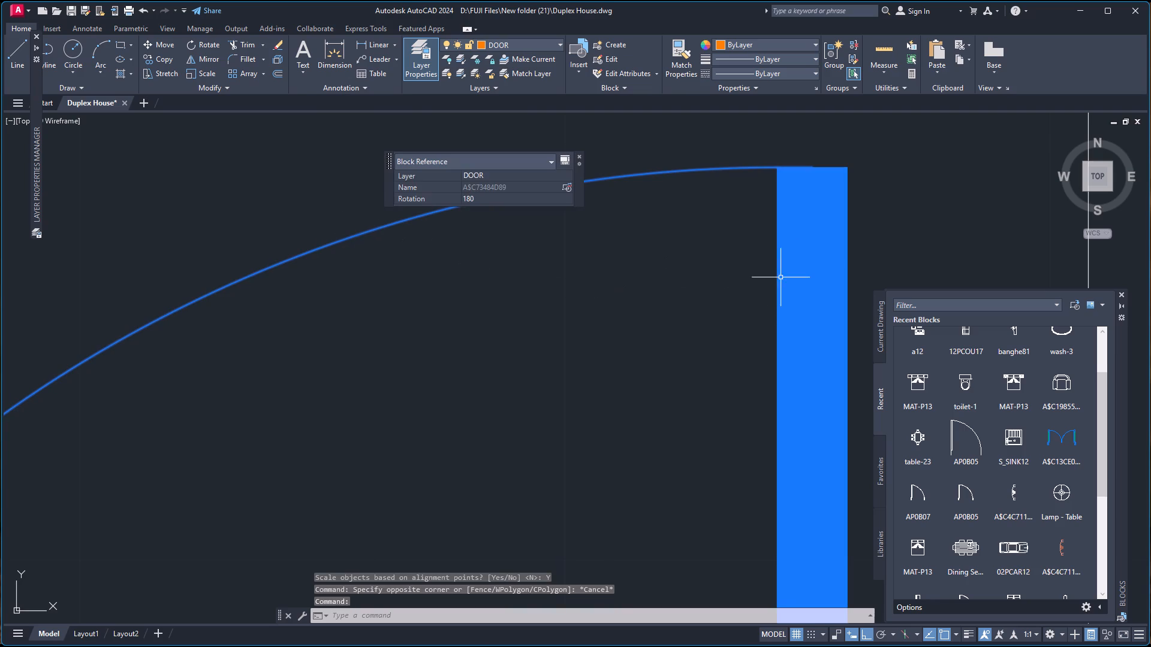
left_click(815, 260)
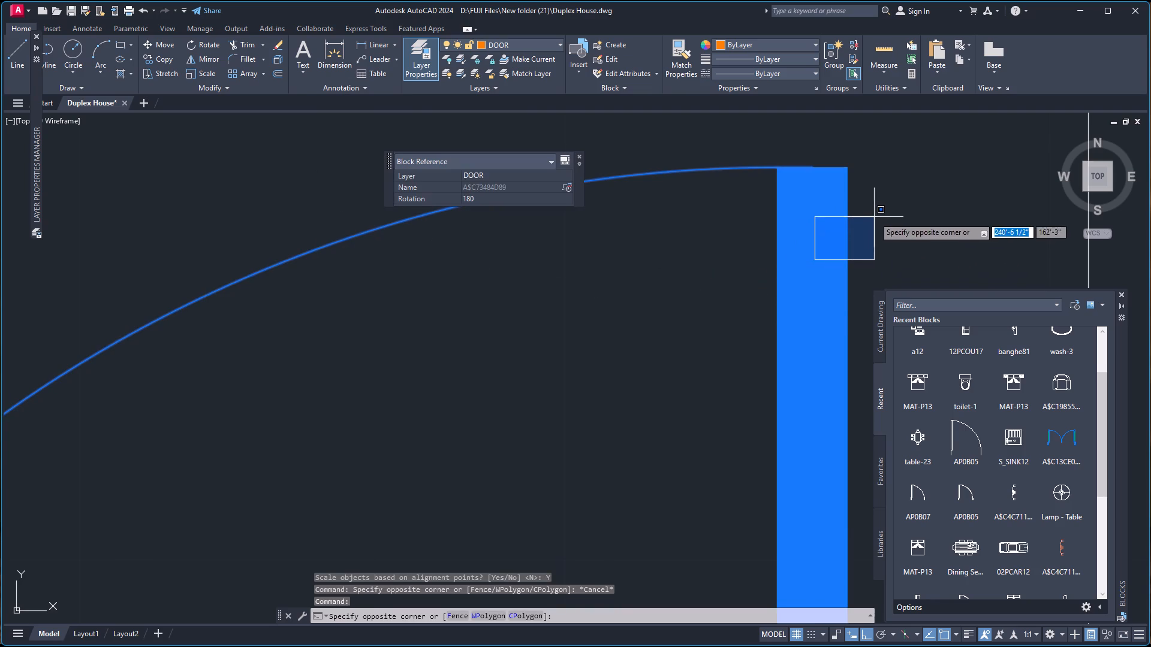
left_click(658, 222)
scroll(882, 368, "down", 6)
scroll(481, 470, "down", 2)
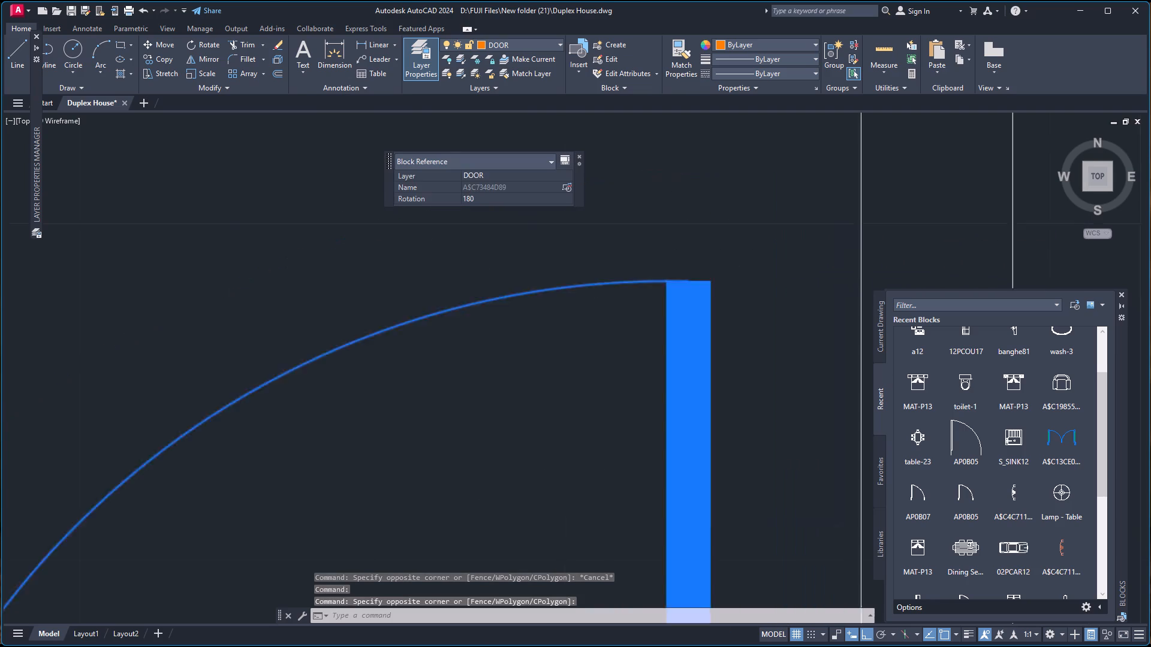
scroll(487, 470, "down", 3)
scroll(508, 515, "down", 3)
scroll(514, 533, "up", 3)
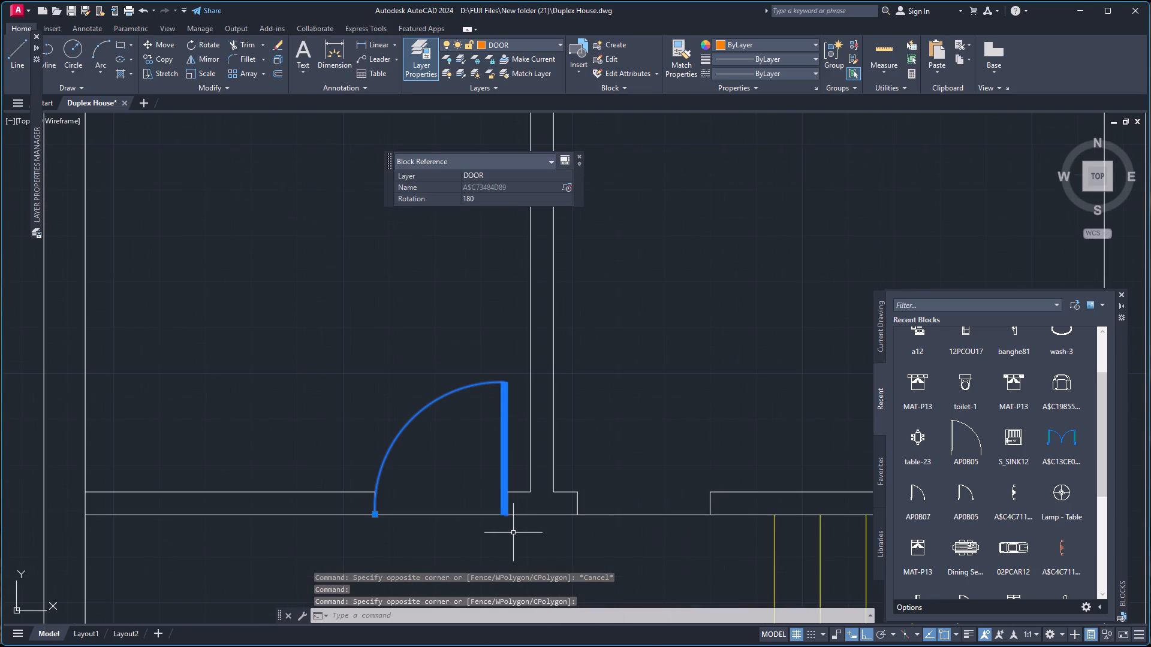
type("MI")
key("Return")
left_click(555, 535)
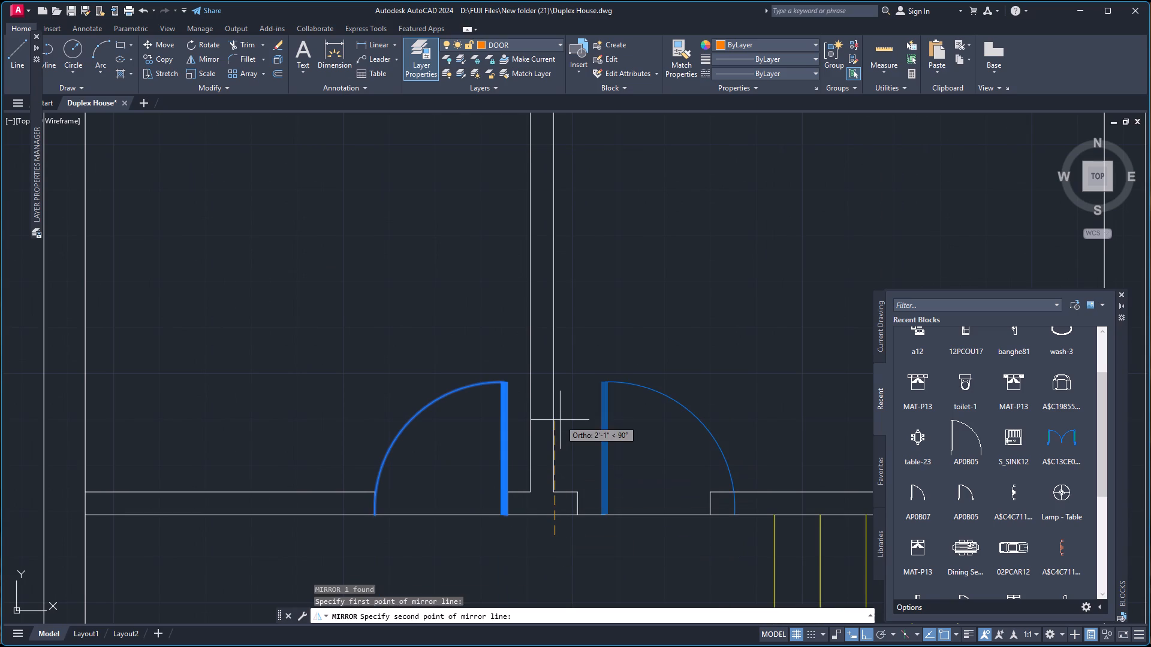
left_click(559, 418)
left_click_drag(589, 458, 559, 418)
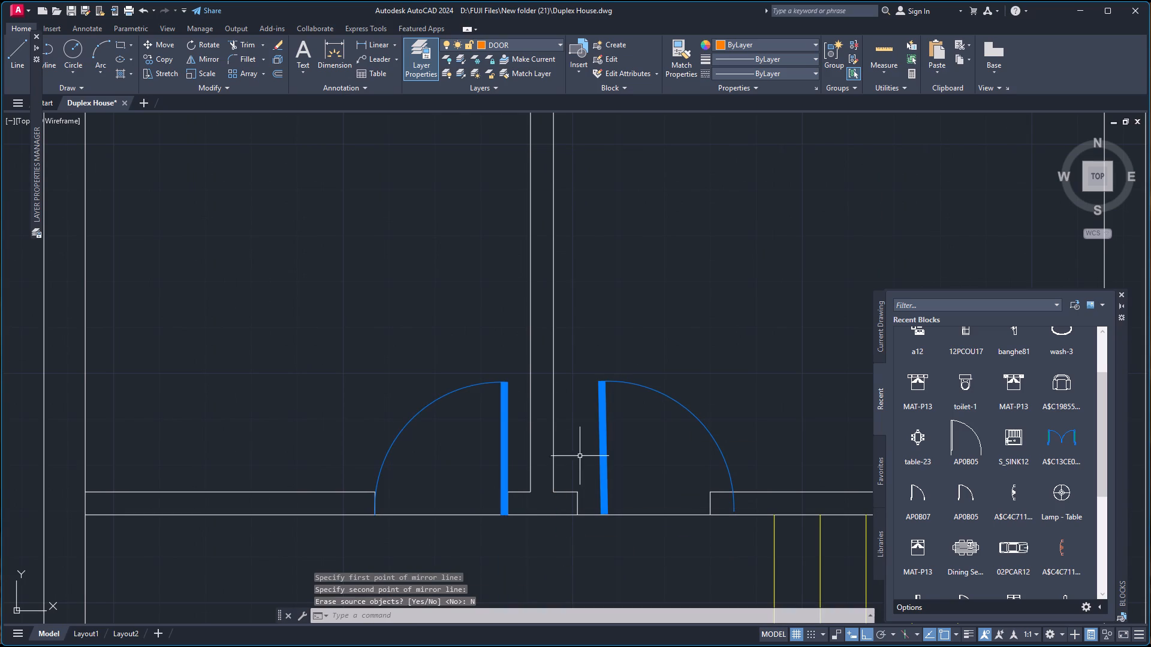
Select the mirrored door at the opening on the stair side of the partition.
left_click(601, 468)
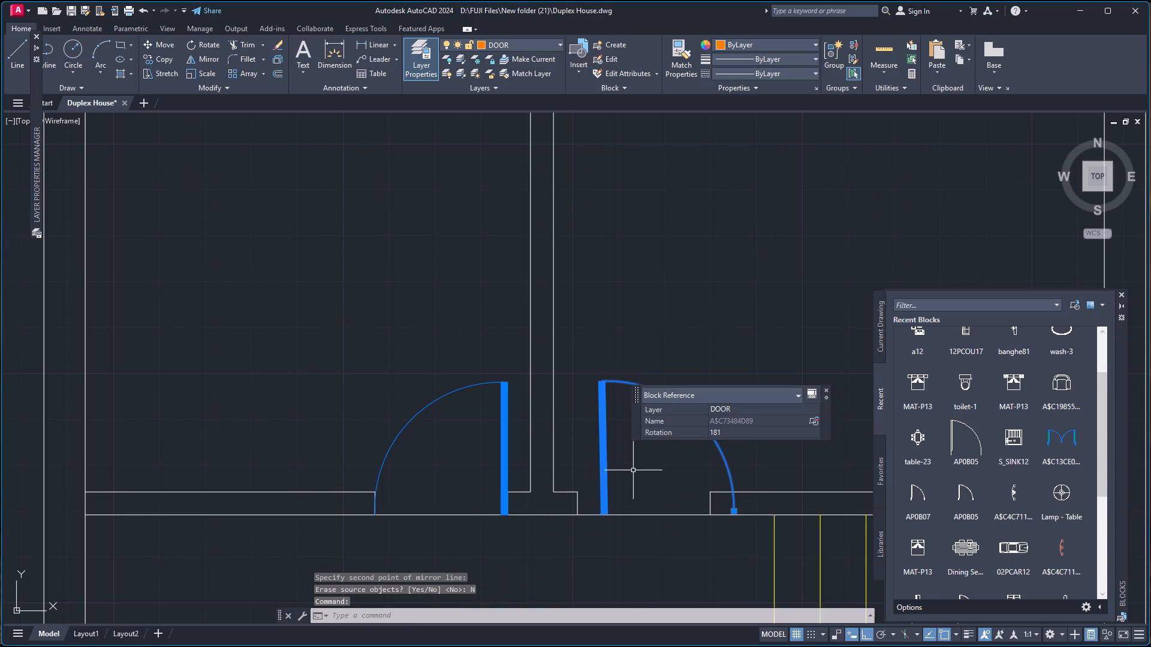
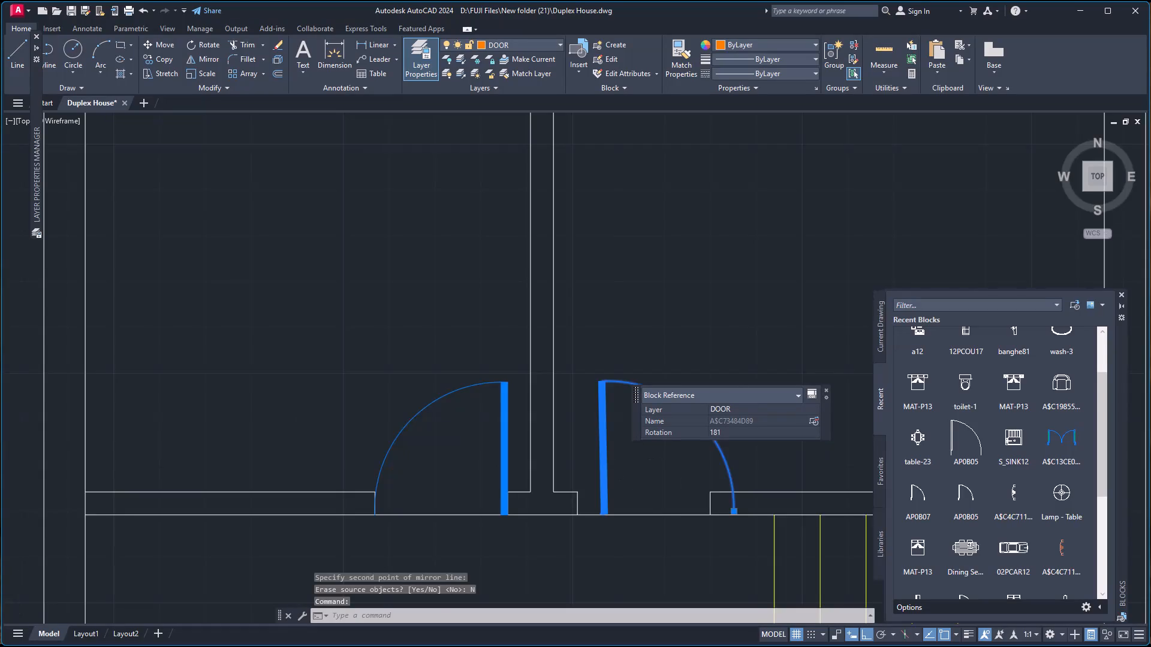
Undo the mirrored door at the stair-side opening, leaving the upper-left room's fitted door in place.
scroll(677, 494, "up", 3)
scroll(695, 504, "down", 5)
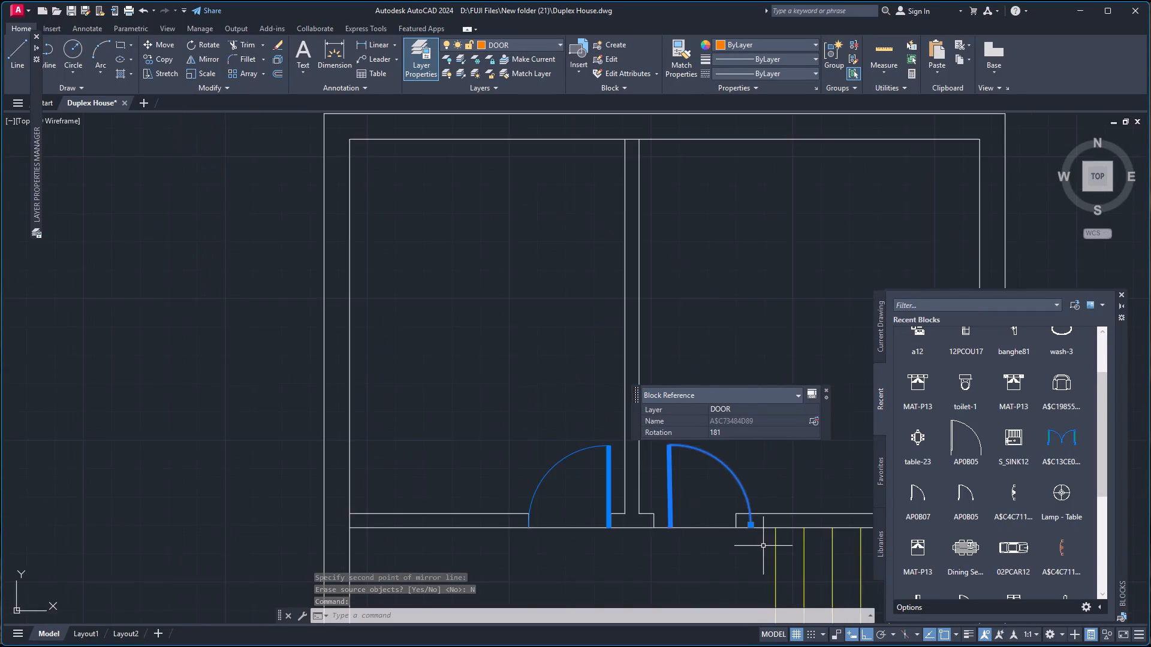
scroll(763, 546, "up", 5)
scroll(230, 270, "down", 3)
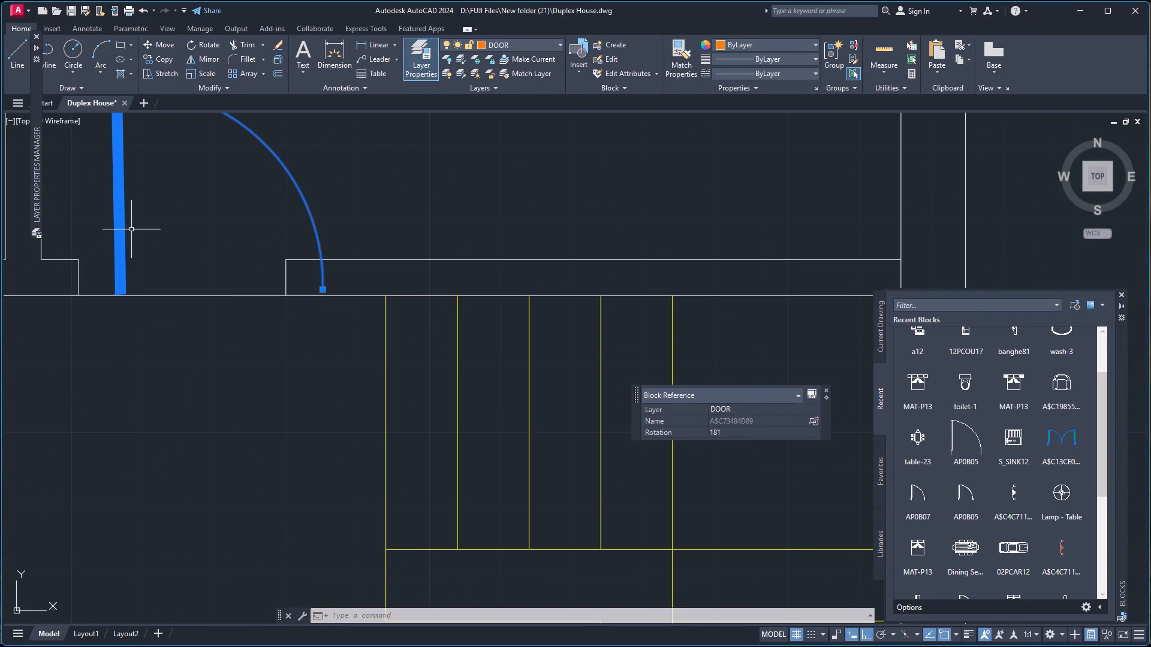
key("ctrl+z")
key("ctrl+z")
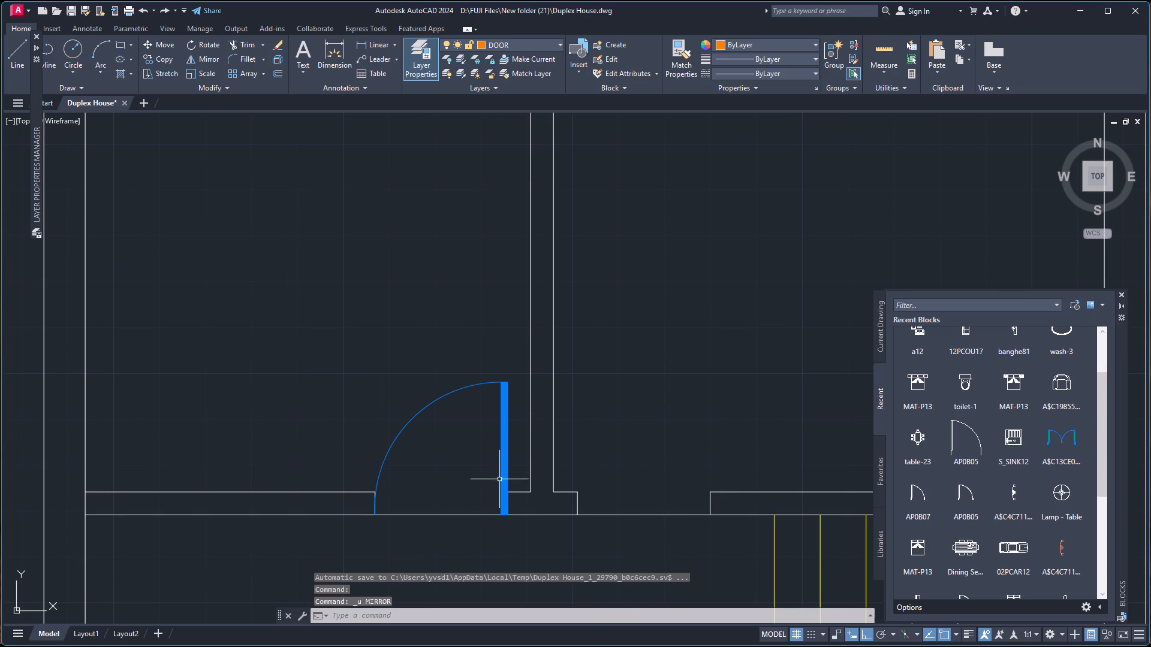
Mirror the upper-left room's door across a vertical line through the stair-side opening's partition jamb, keeping the original.
left_click(505, 472)
left_click(333, 367)
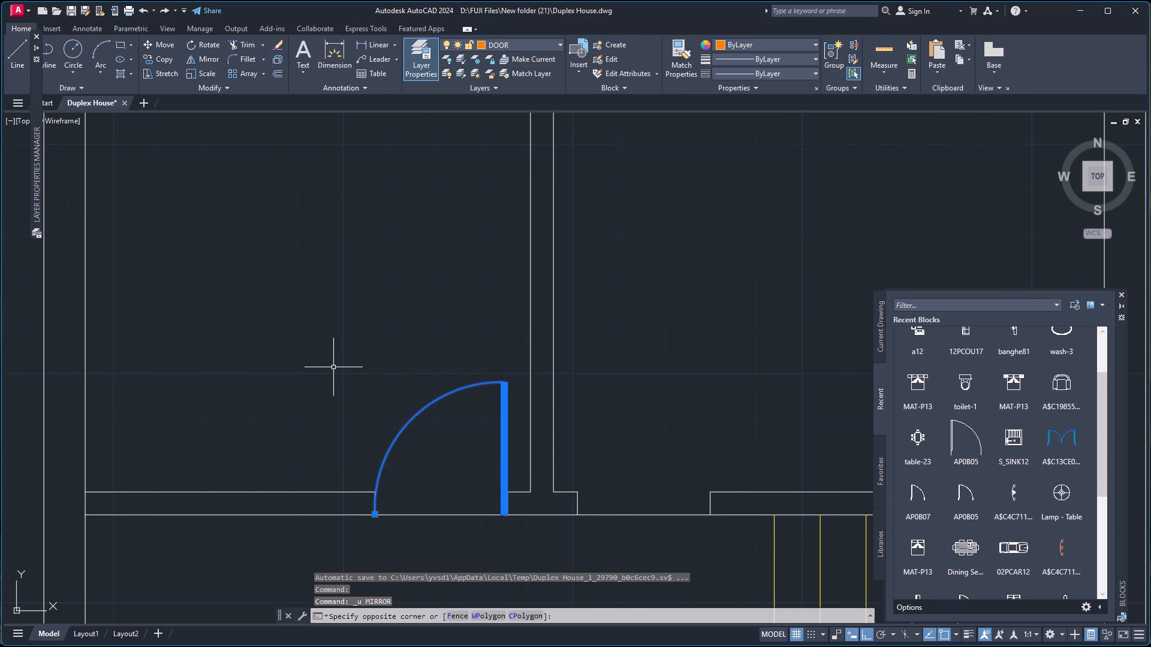
key("a")
key("BackSpace")
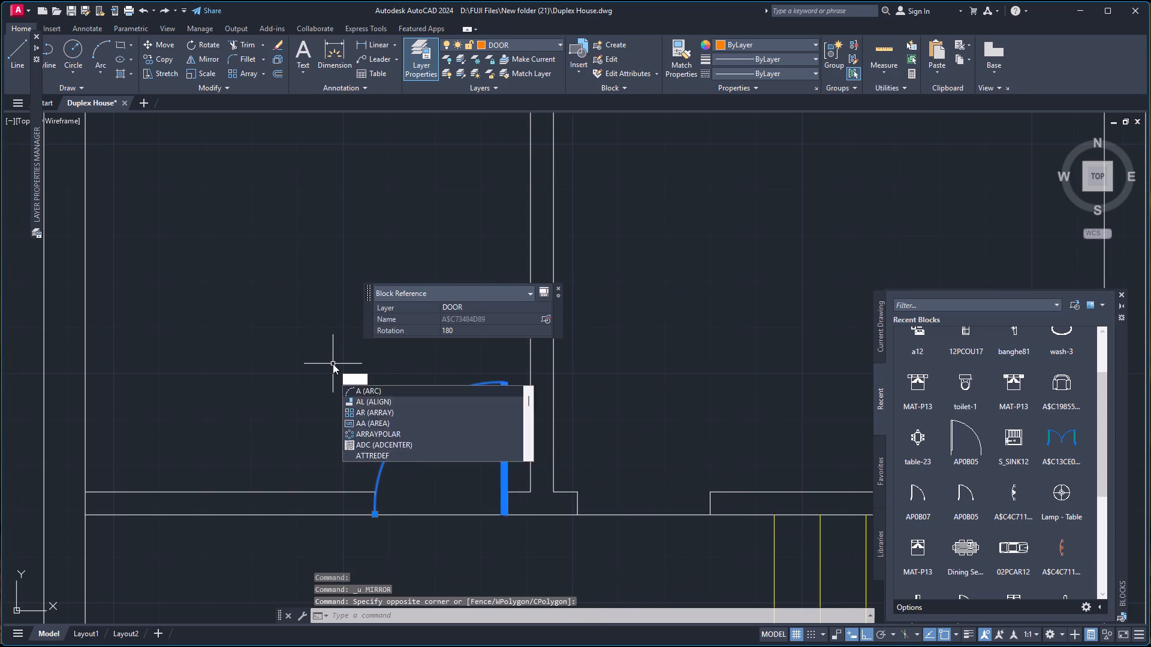
key("BackSpace")
type("MI")
key("Return")
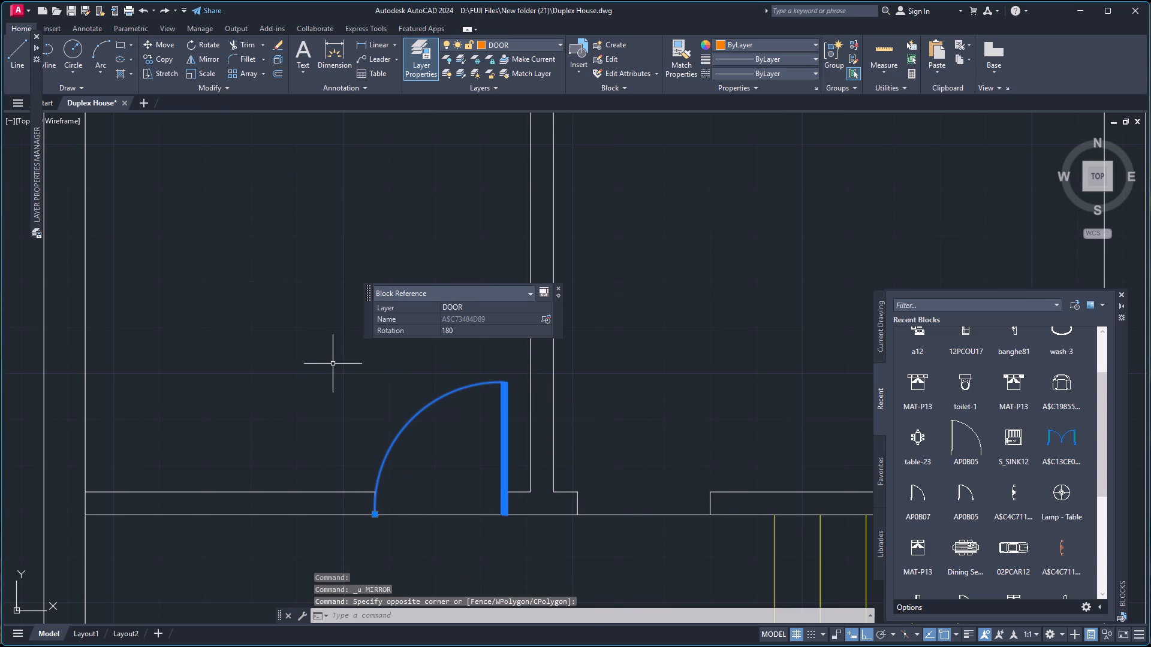
left_click(577, 514)
left_click(576, 448)
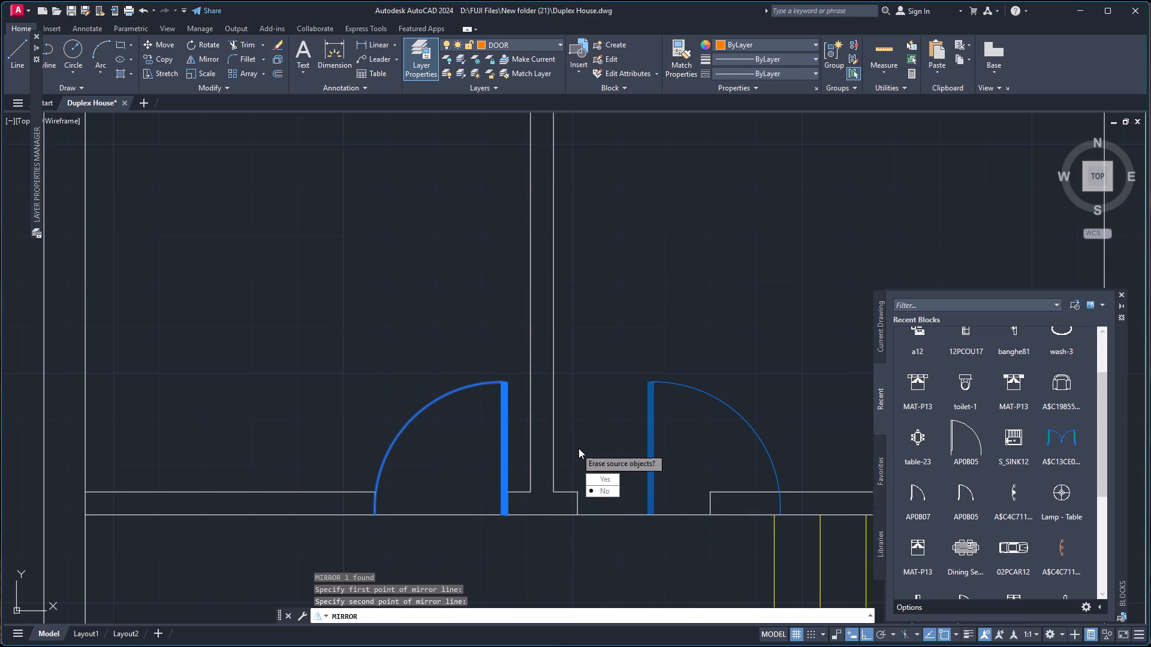
left_click(594, 489)
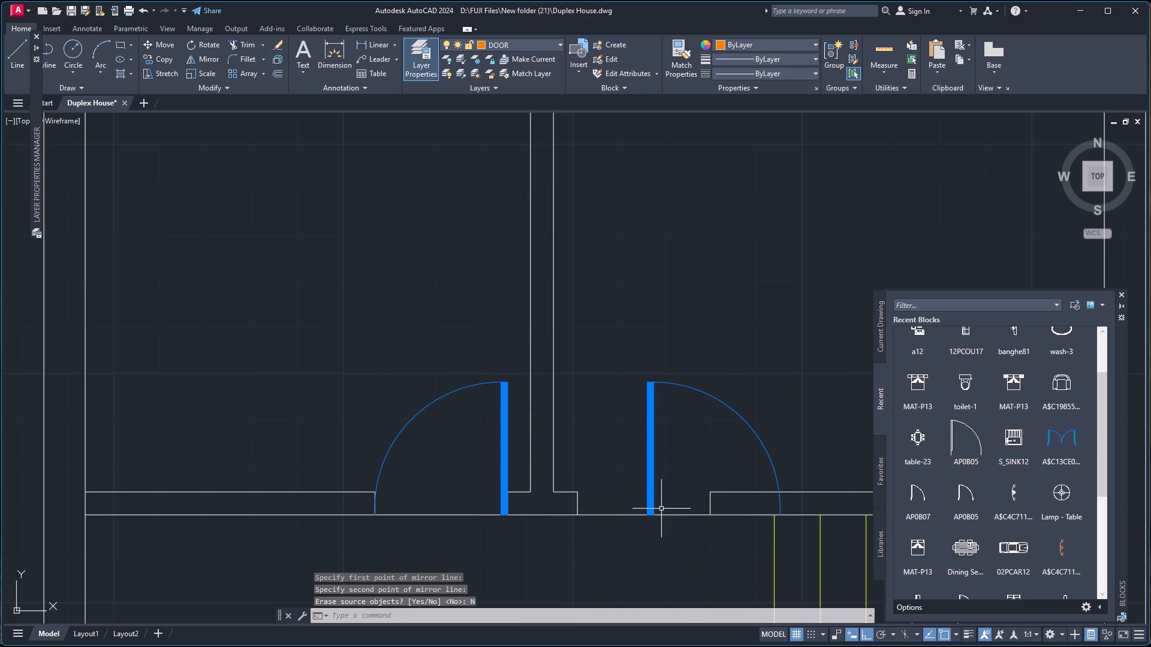
Move the mirrored door by its leaf's lower hinge corner to the partition-side jamb corner of the stair-side opening.
left_click(652, 510)
key("m")
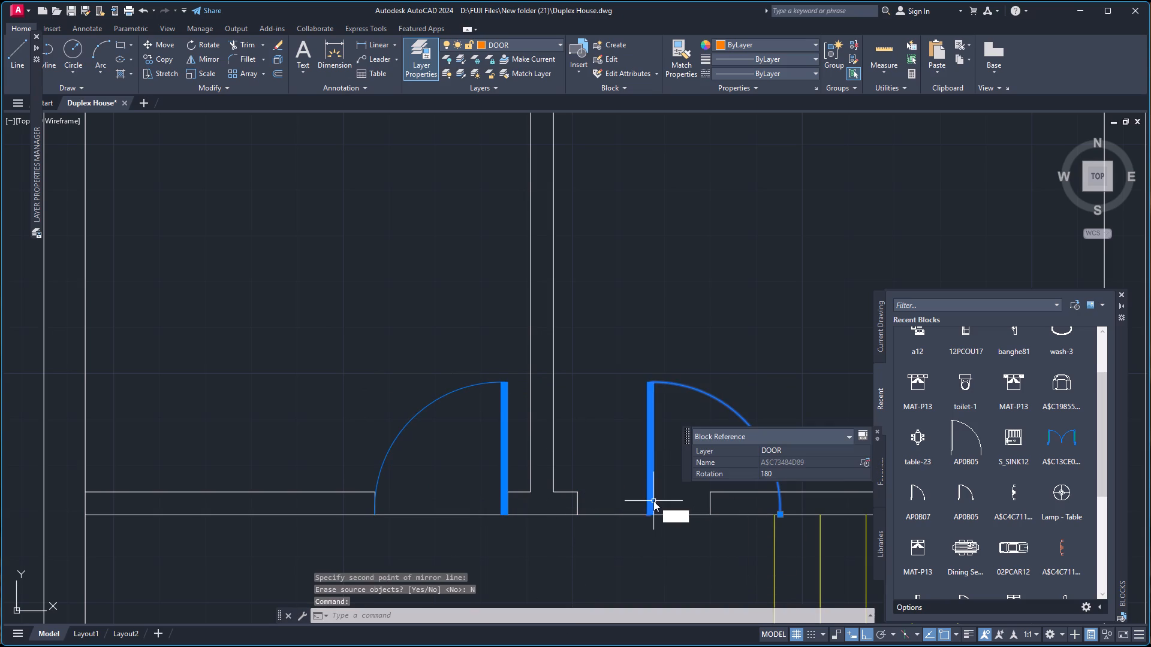
key("Return")
scroll(650, 528, "up", 2)
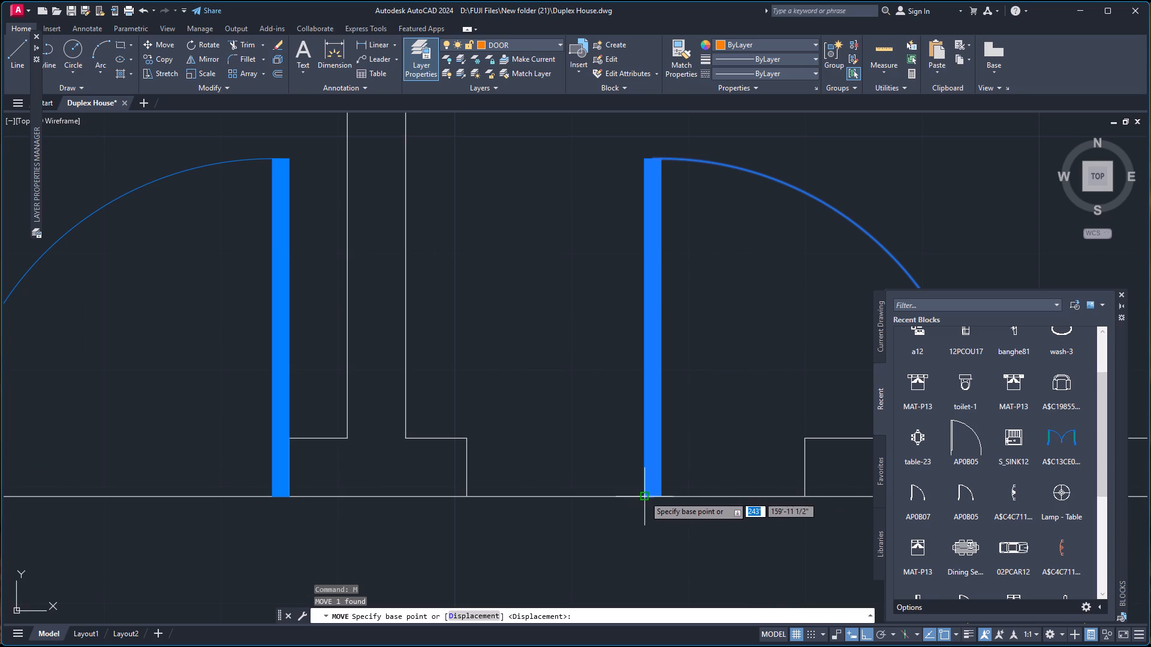
left_click(643, 496)
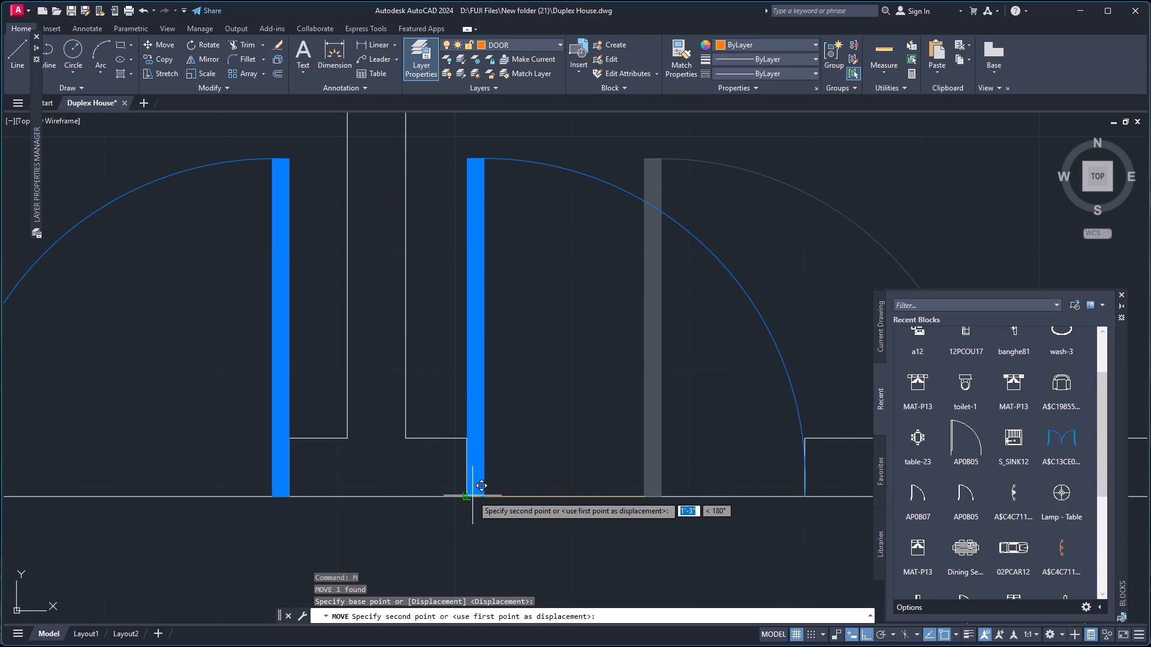
left_click(468, 495)
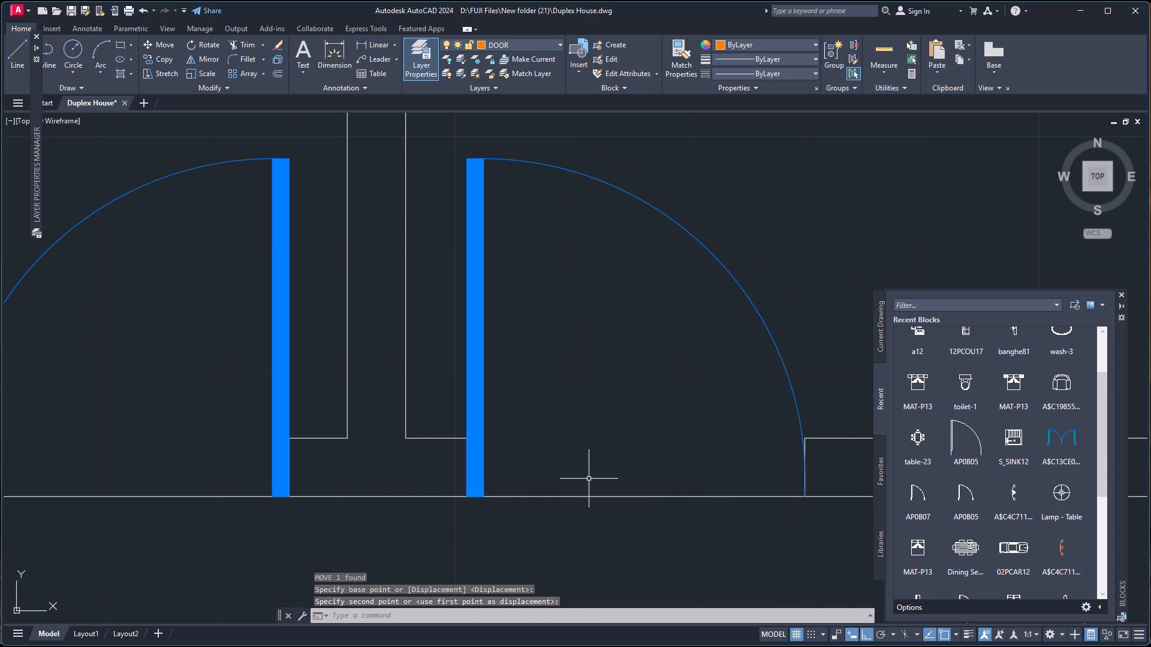
Trim the wall's jamb line where it overlaps the door's swing arc at the stair-side opening.
scroll(589, 479, "down", 3)
scroll(627, 522, "up", 4)
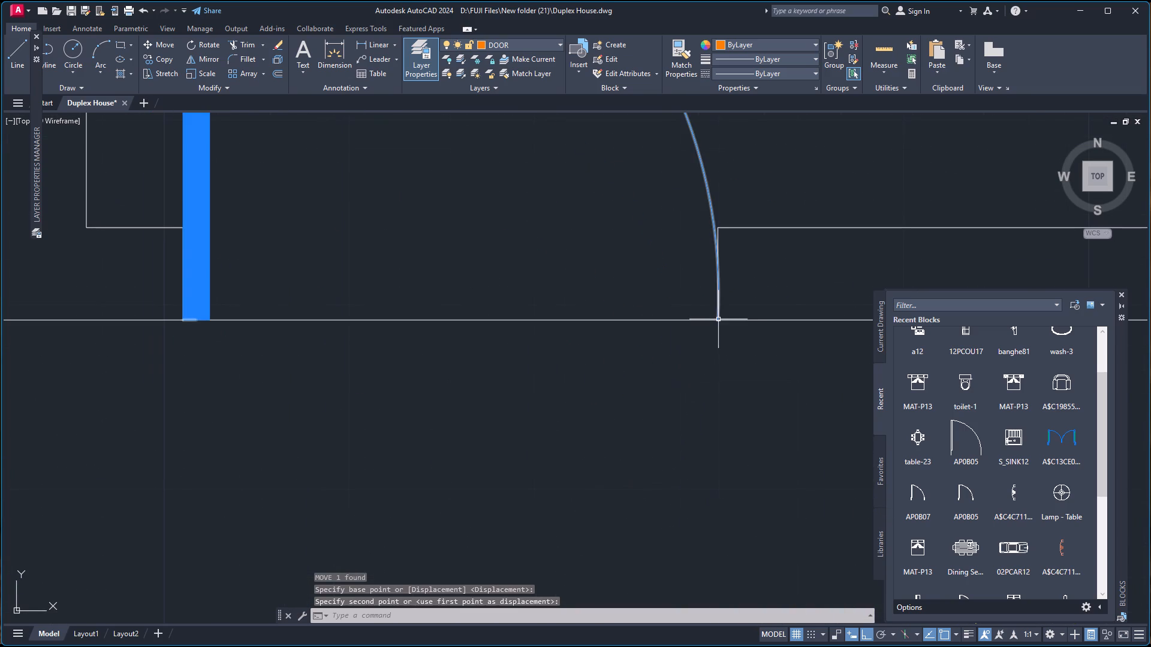
scroll(733, 335, "up", 3)
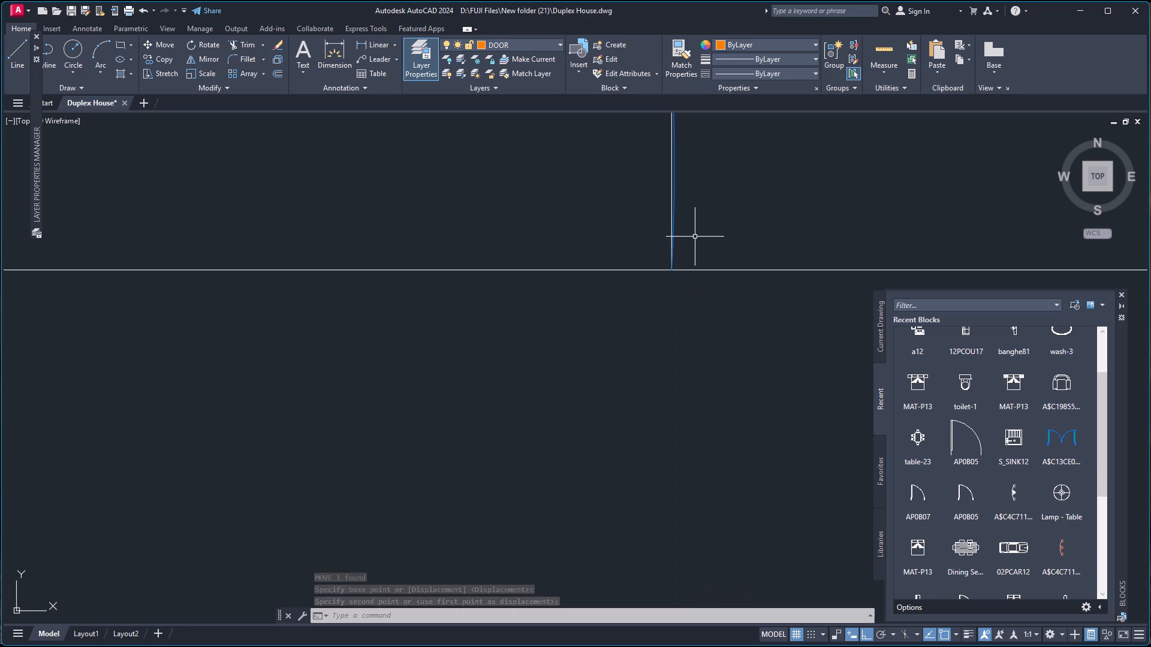
scroll(697, 233, "down", 2)
scroll(698, 157, "down", 2)
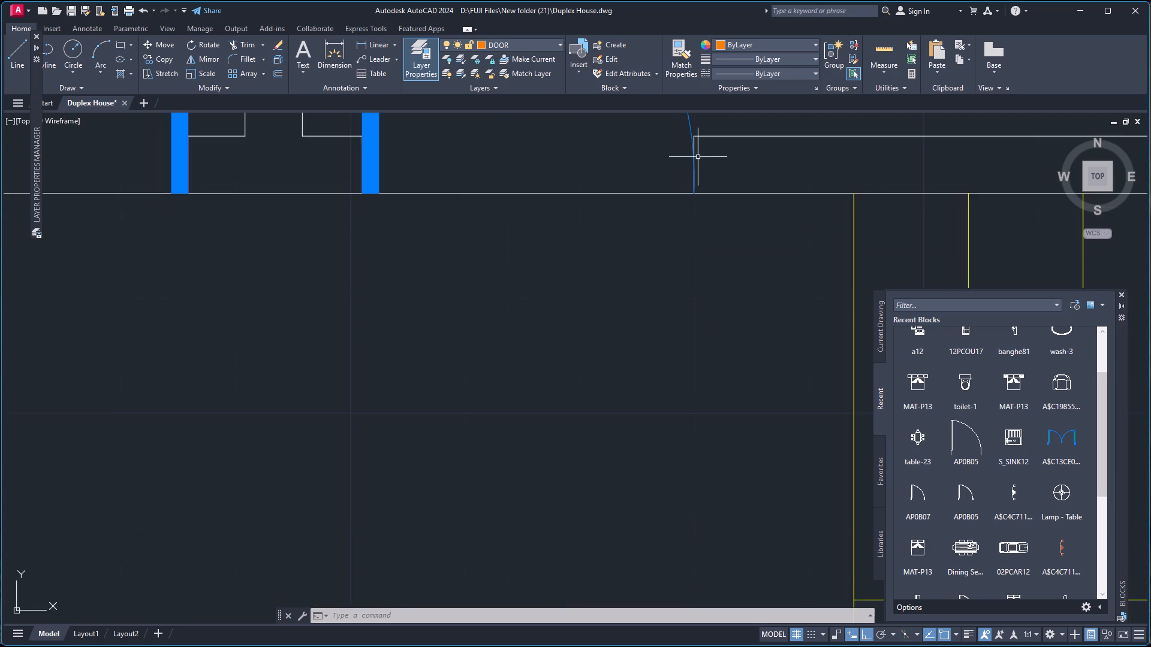
scroll(697, 157, "up", 3)
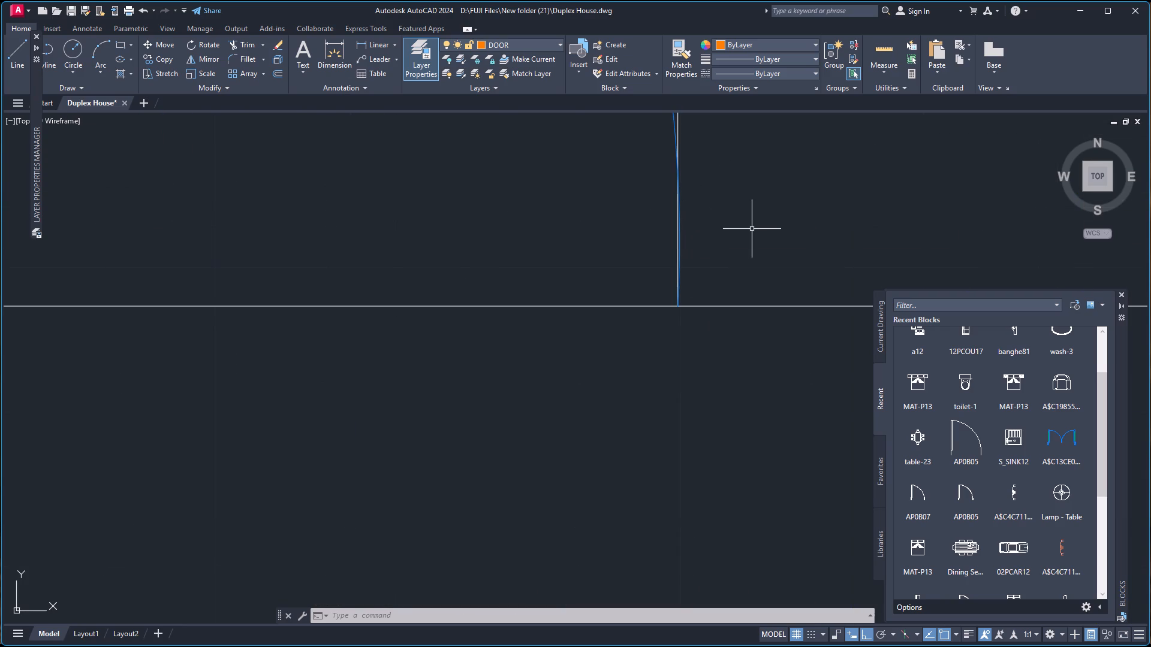
key("t")
key("r")
key("Return")
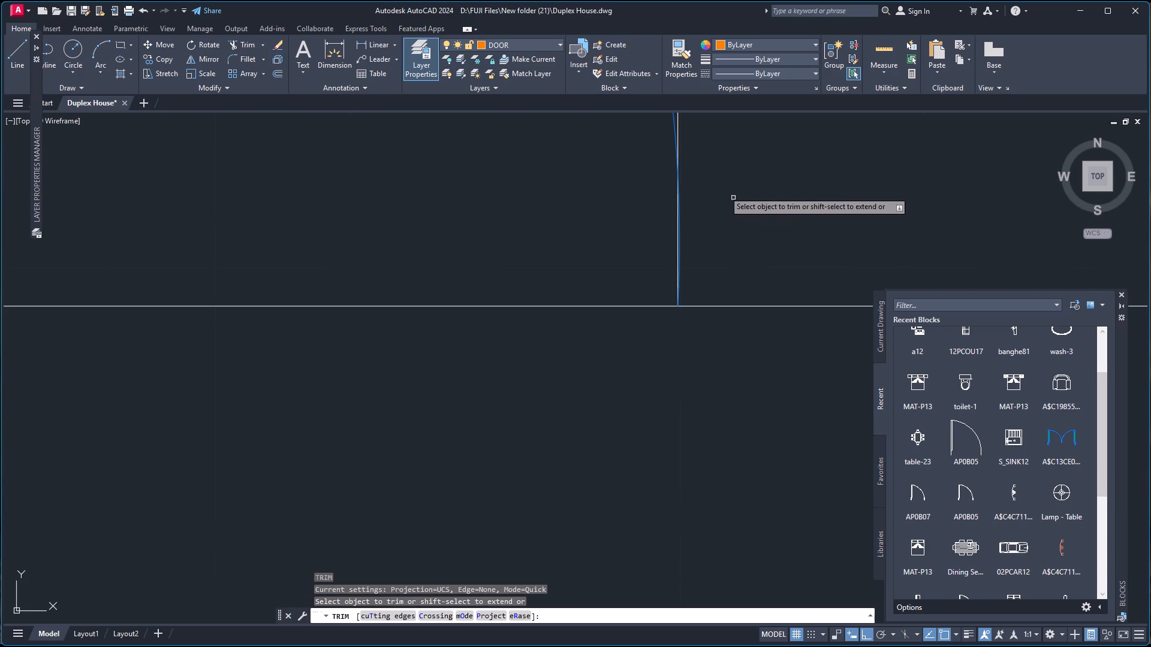
scroll(679, 184, "up", 2)
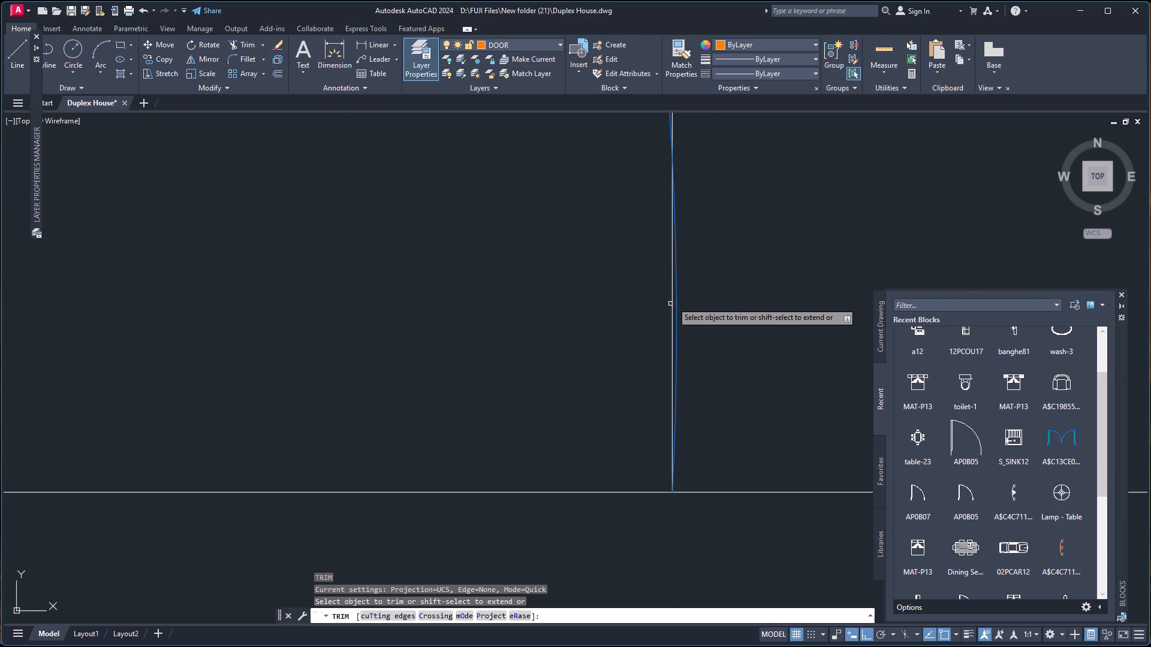
left_click(673, 301)
scroll(688, 250, "down", 5)
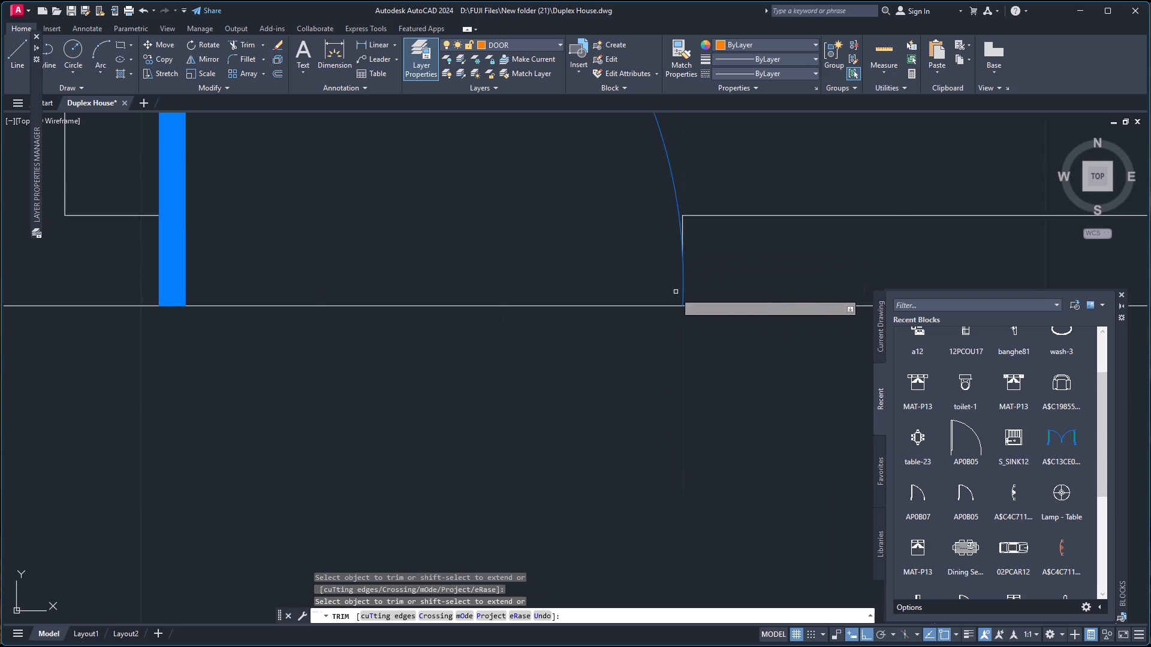
Trim the jamb line overlapping the swing arc at the upper-left room's door opening.
scroll(403, 274, "down", 2)
scroll(207, 282, "up", 2)
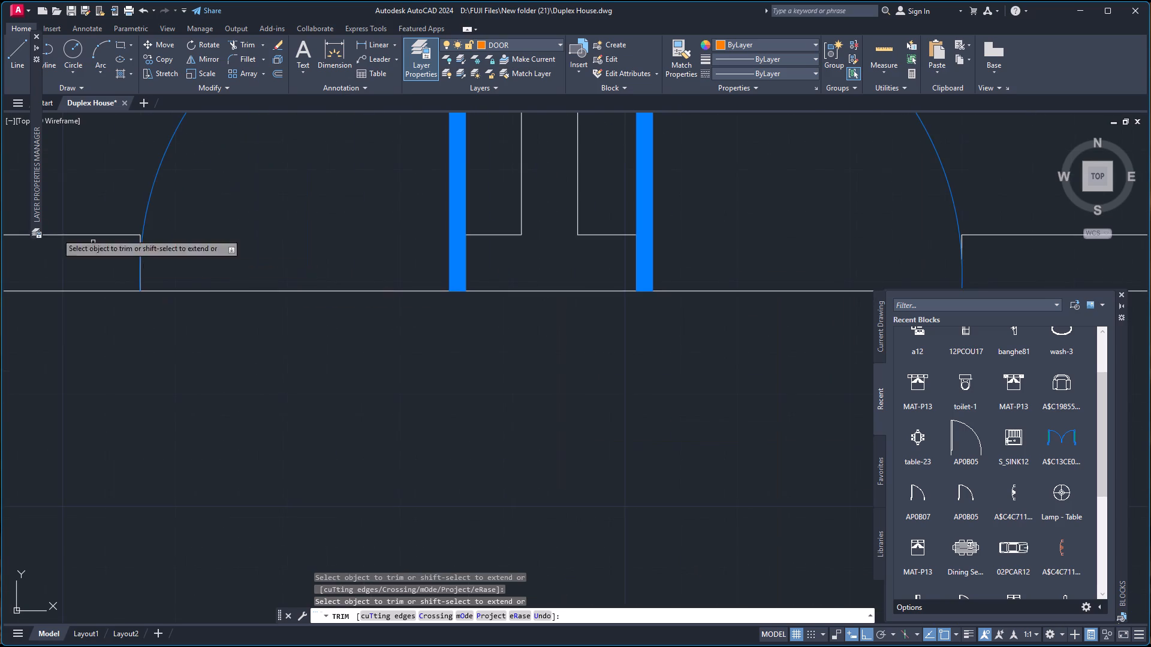
scroll(99, 253, "up", 4)
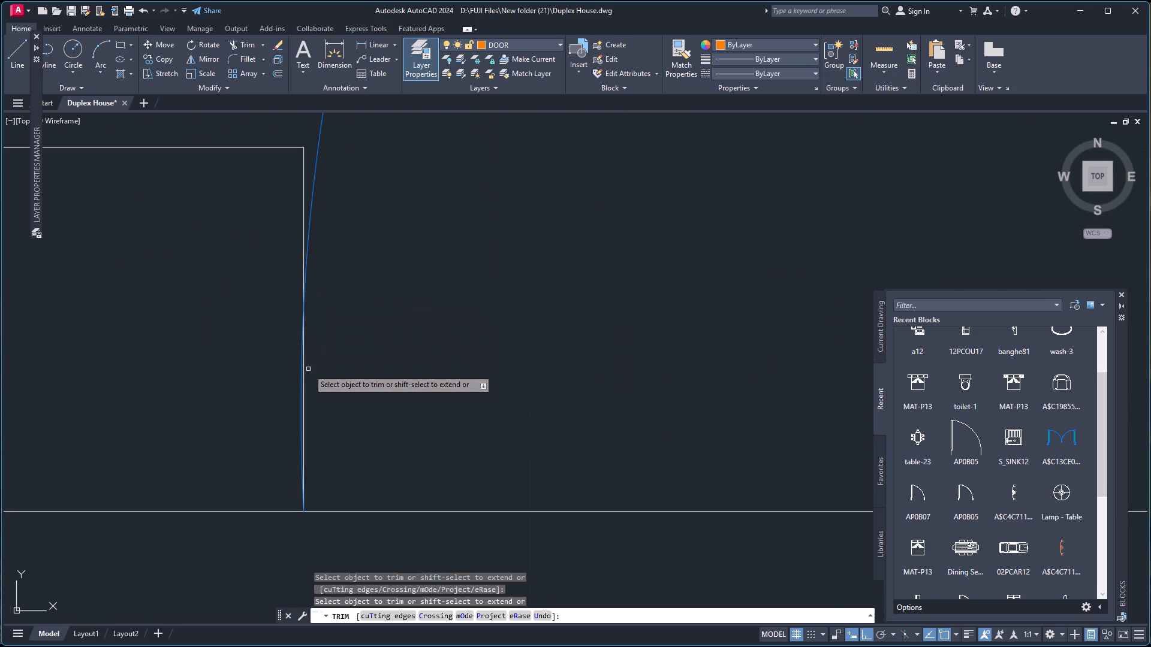
left_click(305, 379)
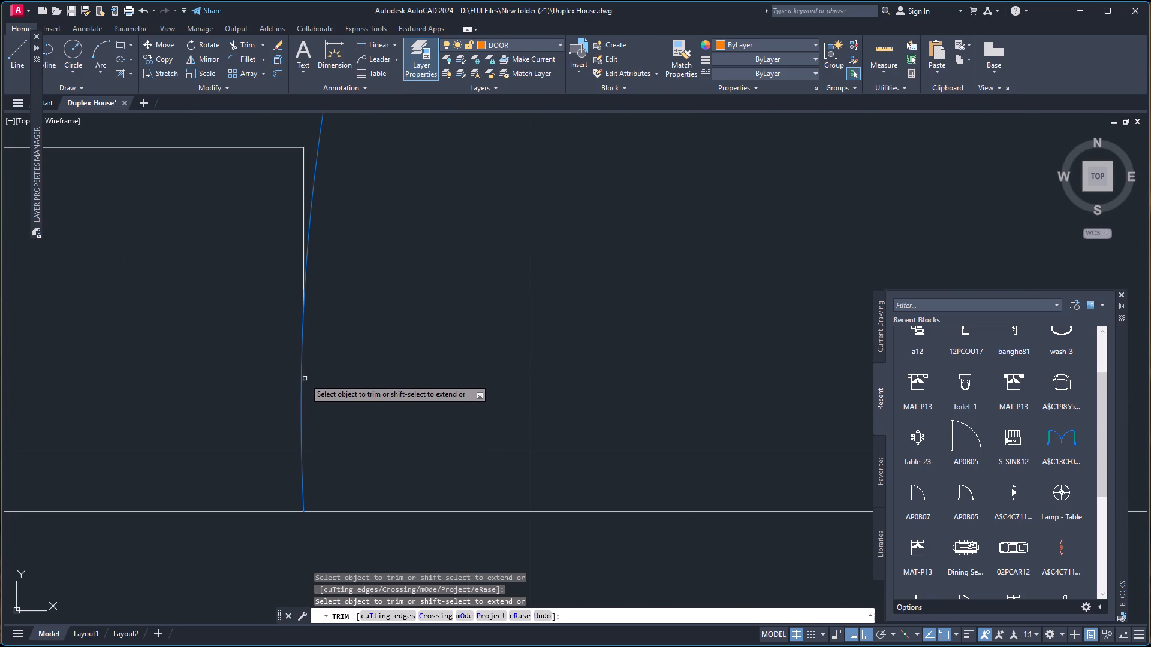
scroll(455, 193, "down", 4)
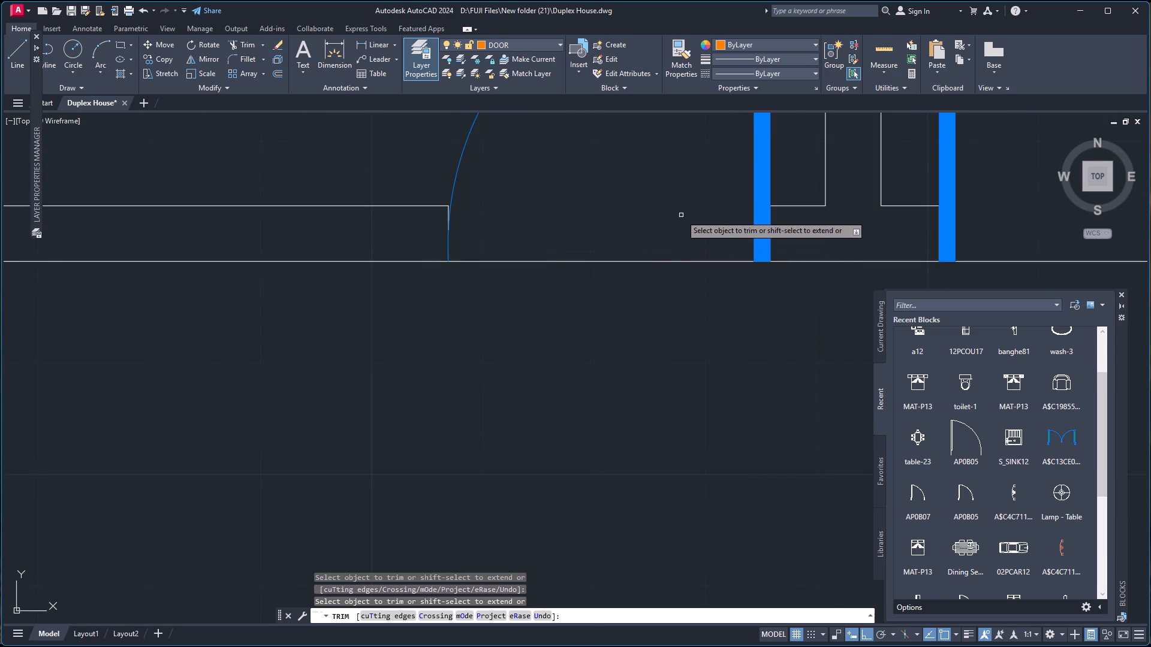
scroll(681, 215, "down", 4)
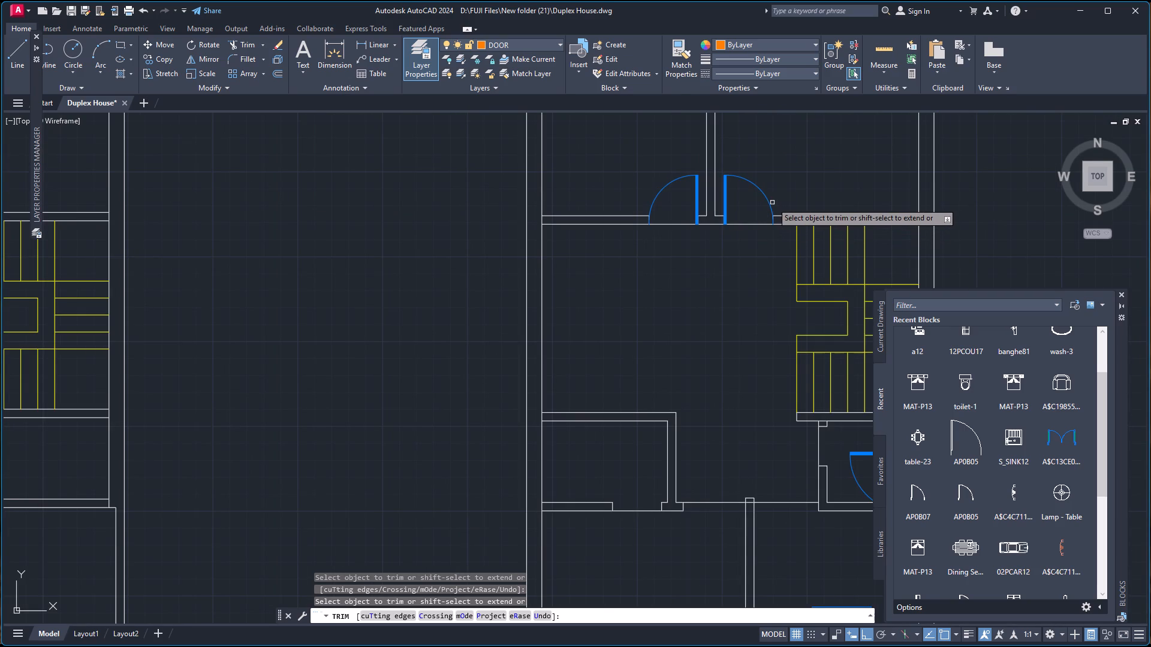
key("Escape")
Align the lower-left room's loose door to the lower jamb corners of the small left room's opening, hinge at the partition-side jamb, scaling to fit.
scroll(767, 309, "down", 3)
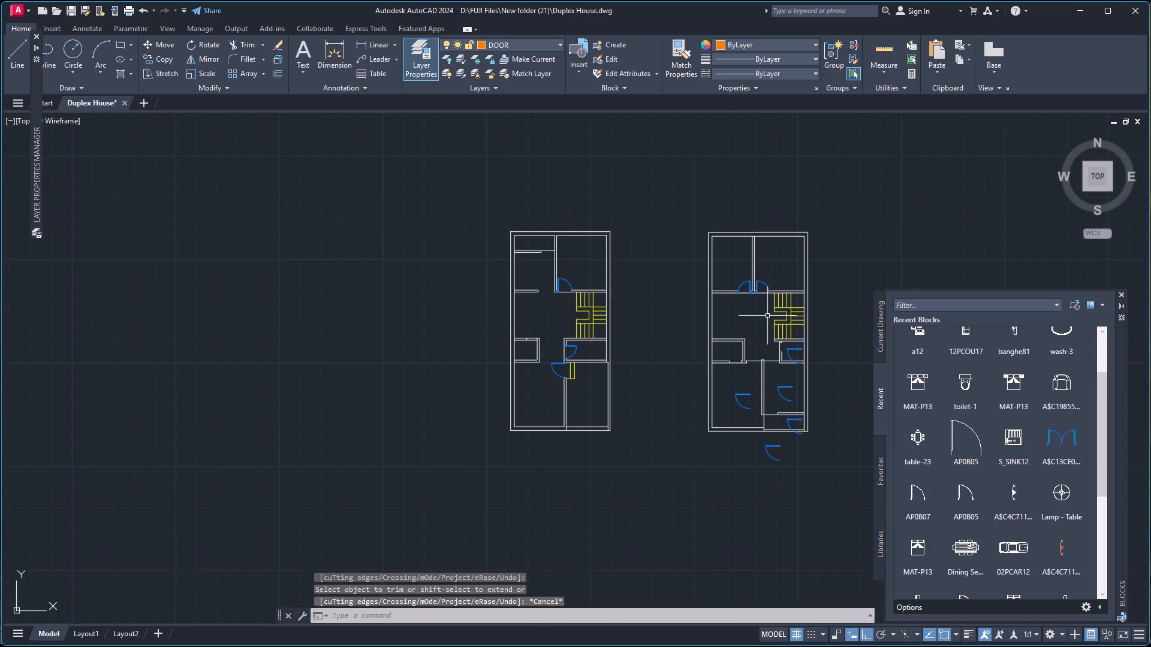
scroll(801, 399, "up", 3)
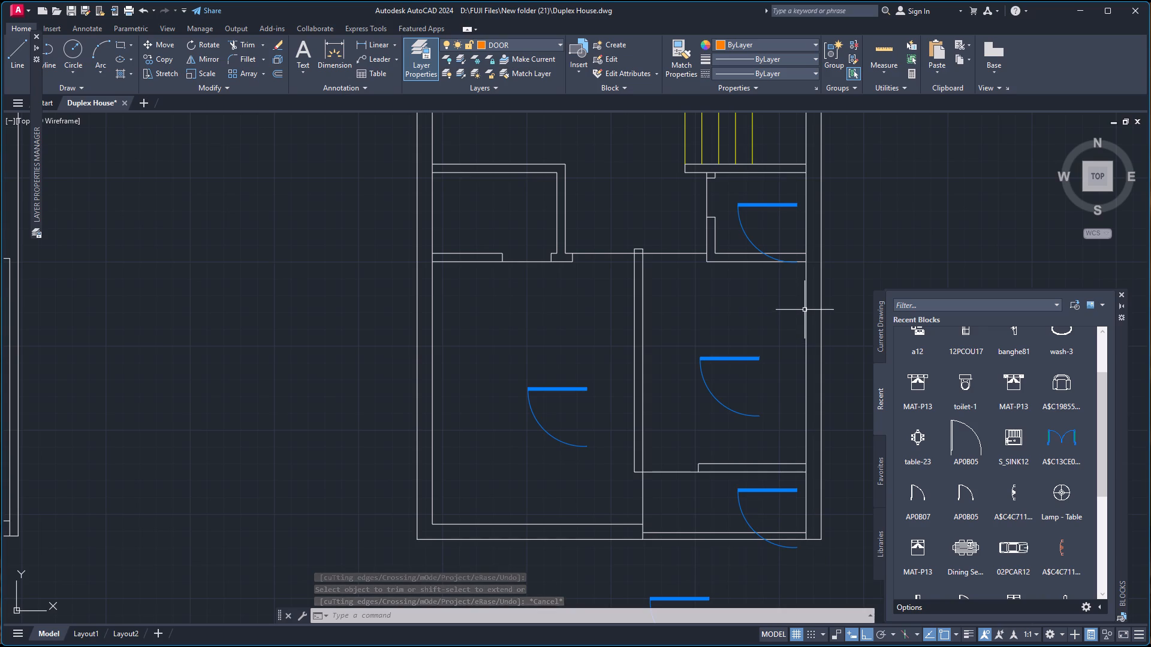
left_click(561, 388)
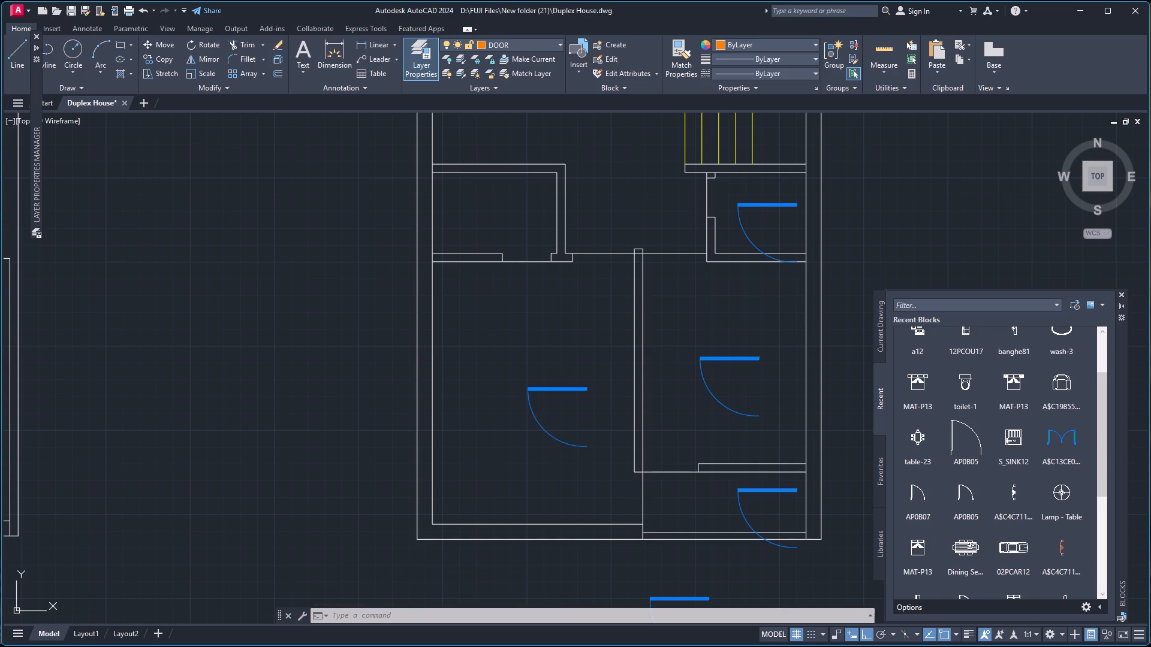
type("AL")
key("Return")
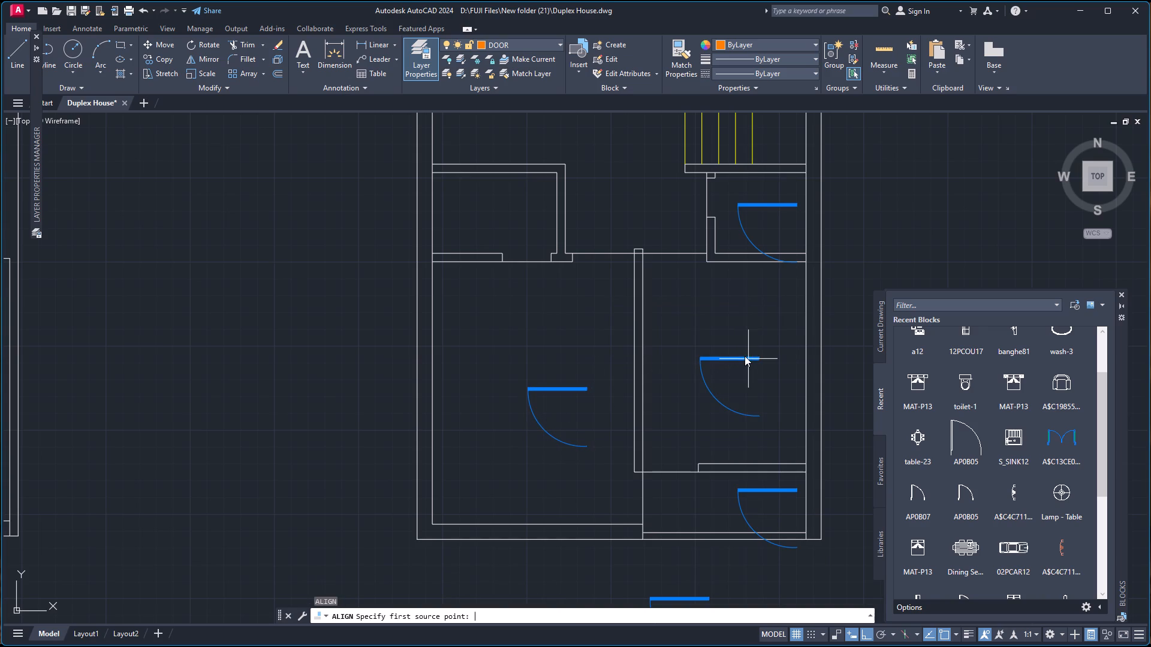
scroll(656, 401, "up", 4)
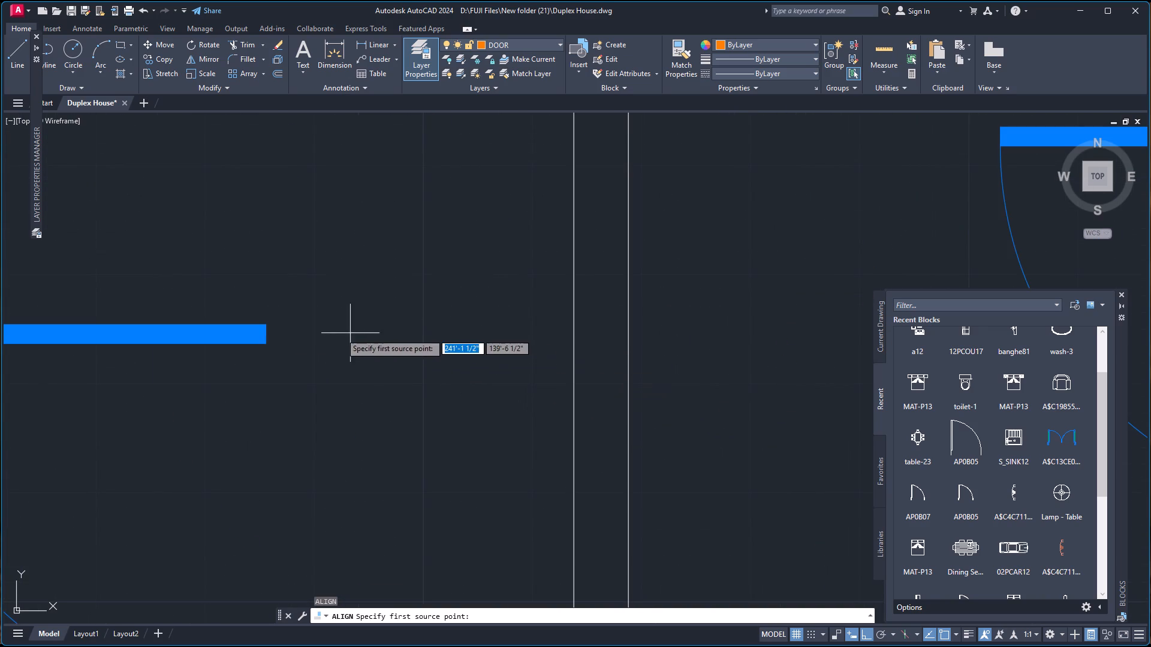
left_click(261, 323)
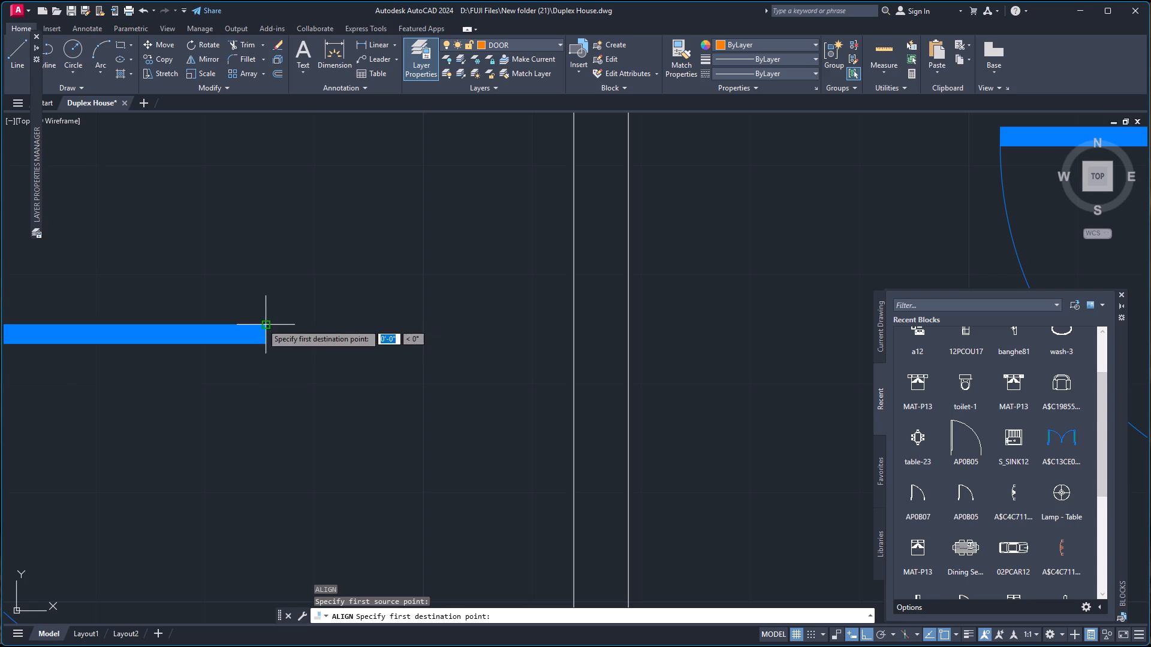
scroll(257, 313, "down", 5)
scroll(235, 179, "up", 5)
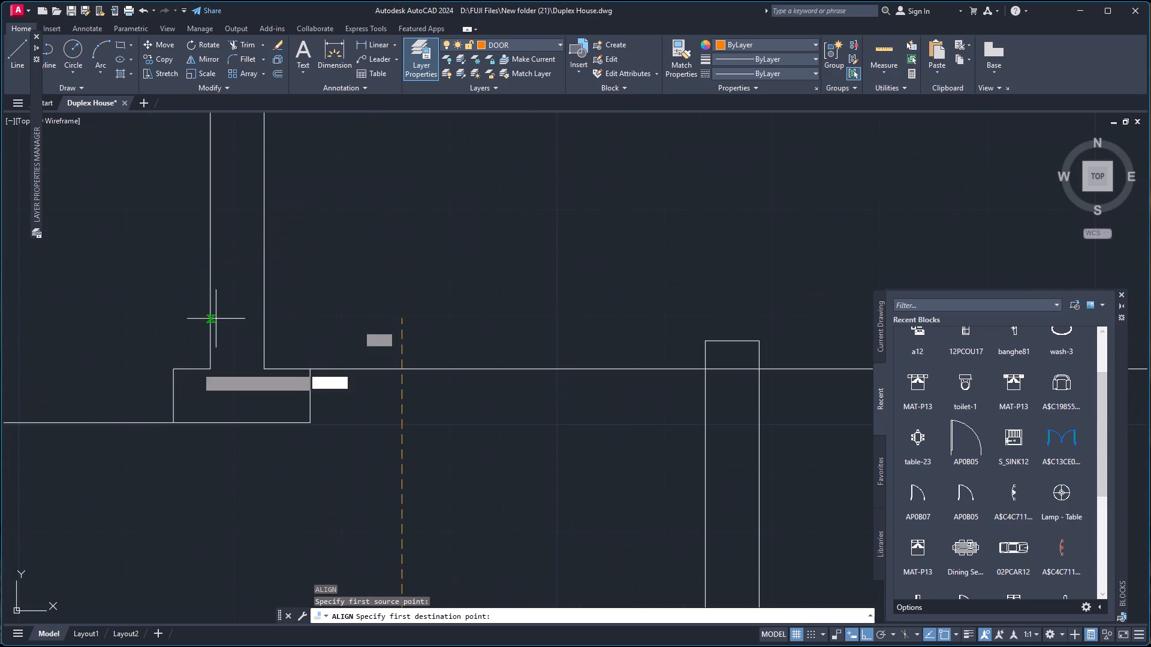
left_click(172, 421)
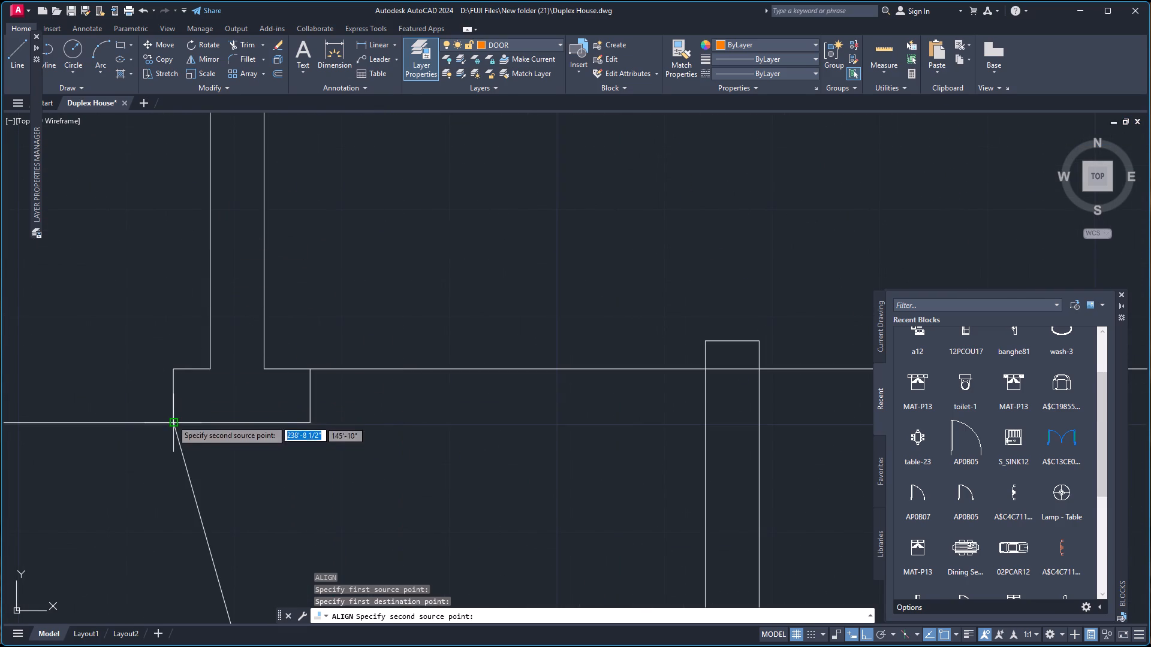
scroll(200, 359, "down", 5)
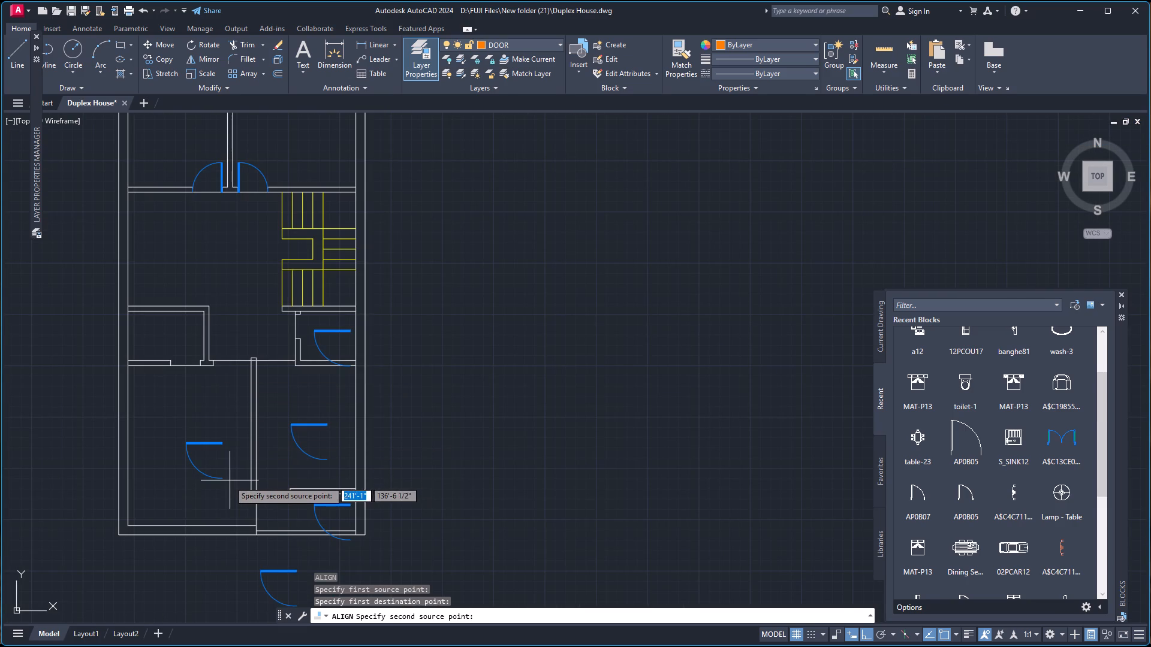
left_click(224, 479)
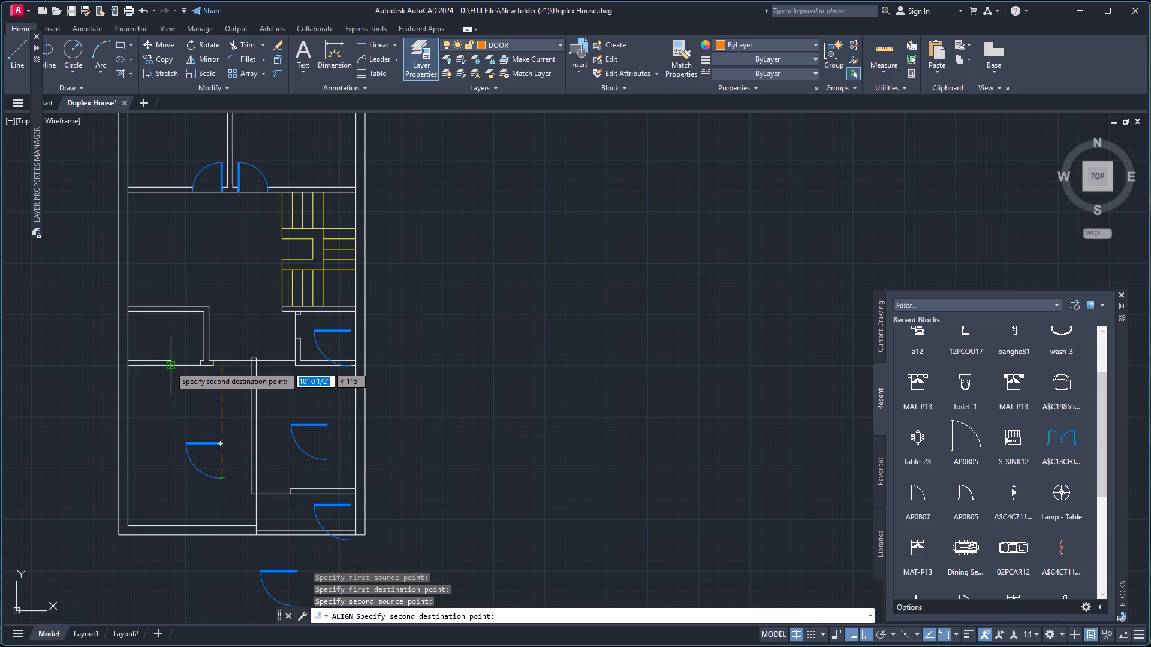
left_click(170, 366)
key("Return")
key("Up")
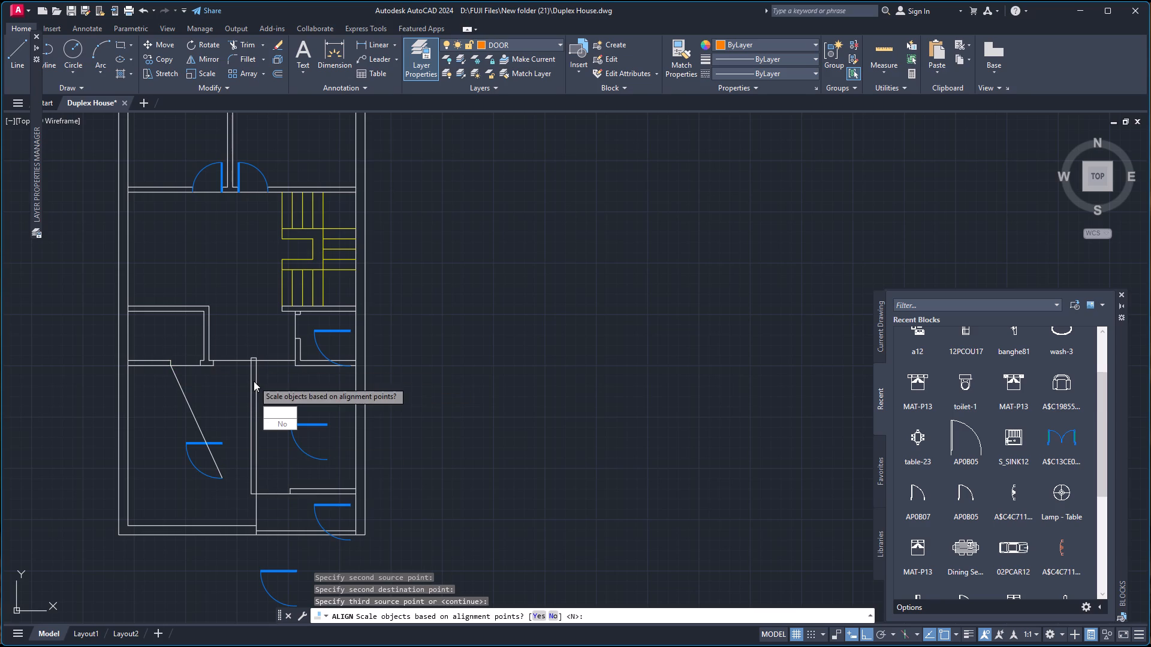
key("Return")
Trim the jamb line overlapping the door's swing arc at the small left room's opening.
scroll(186, 371, "up", 3)
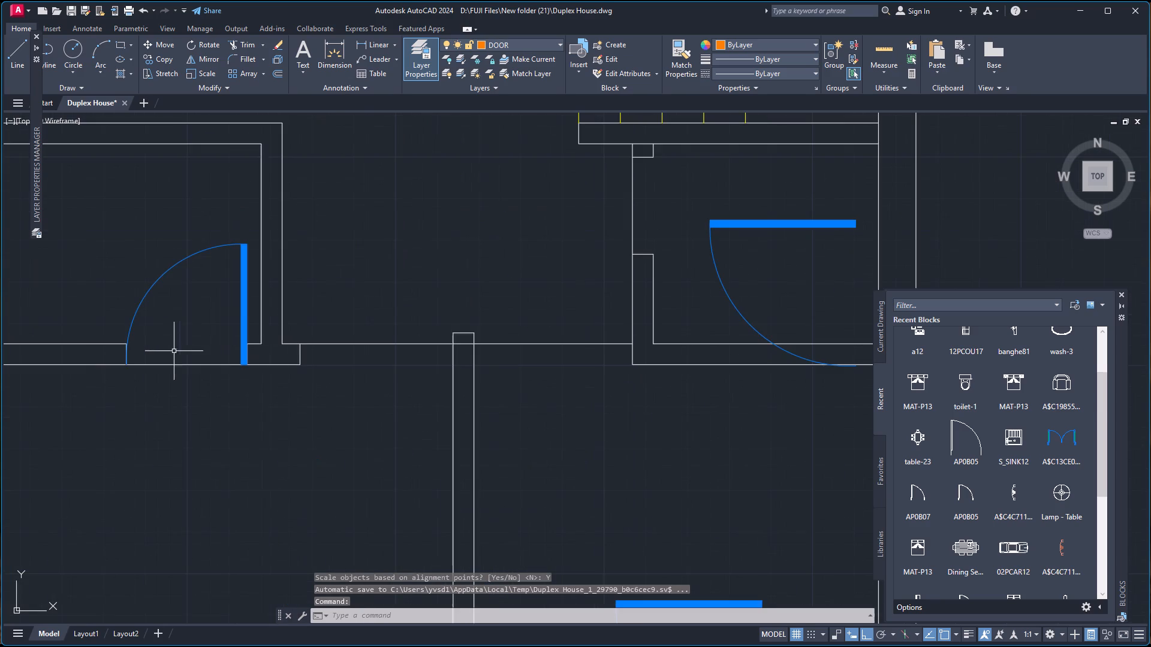
scroll(126, 351, "up", 5)
scroll(188, 352, "up", 1)
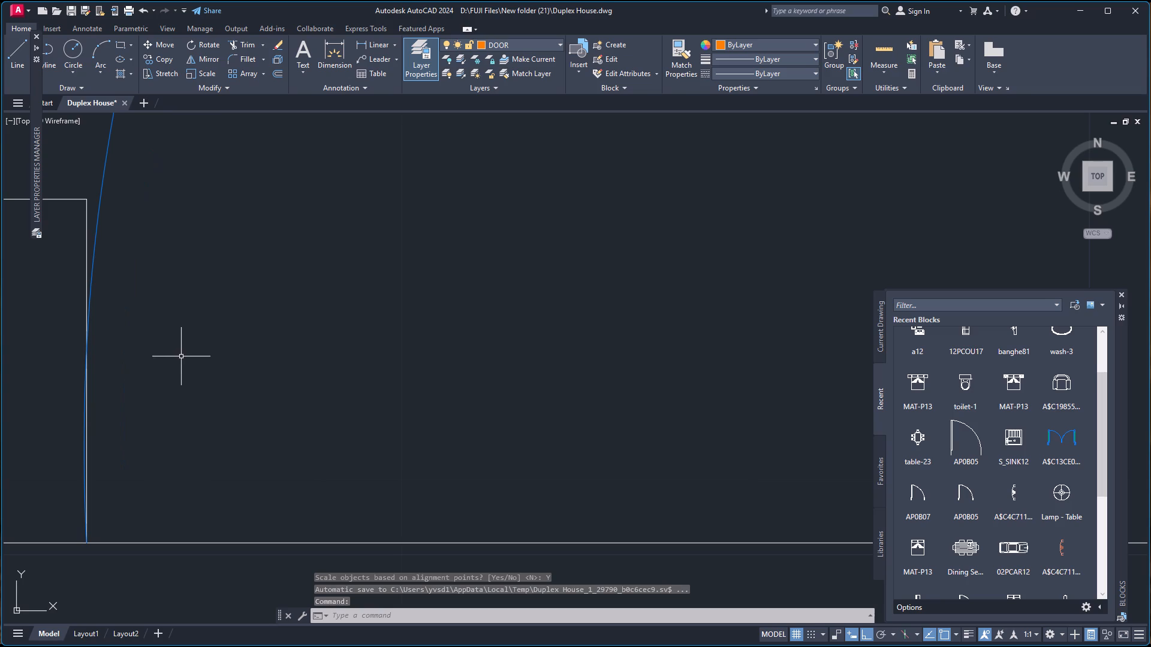
type("TR")
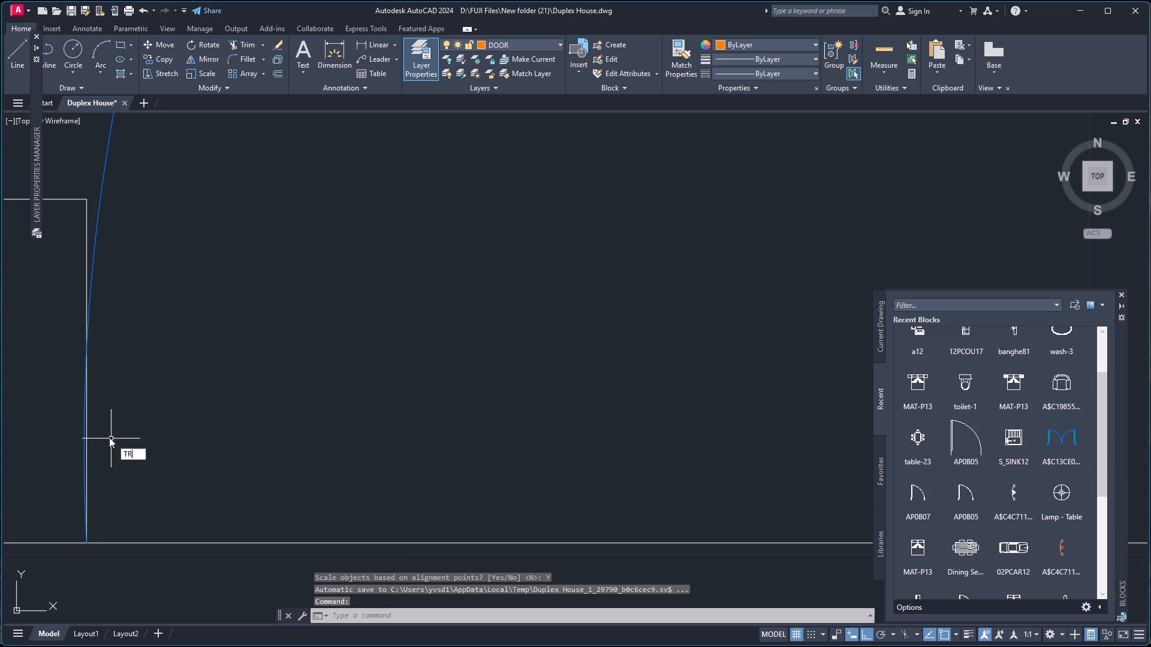
key("Return")
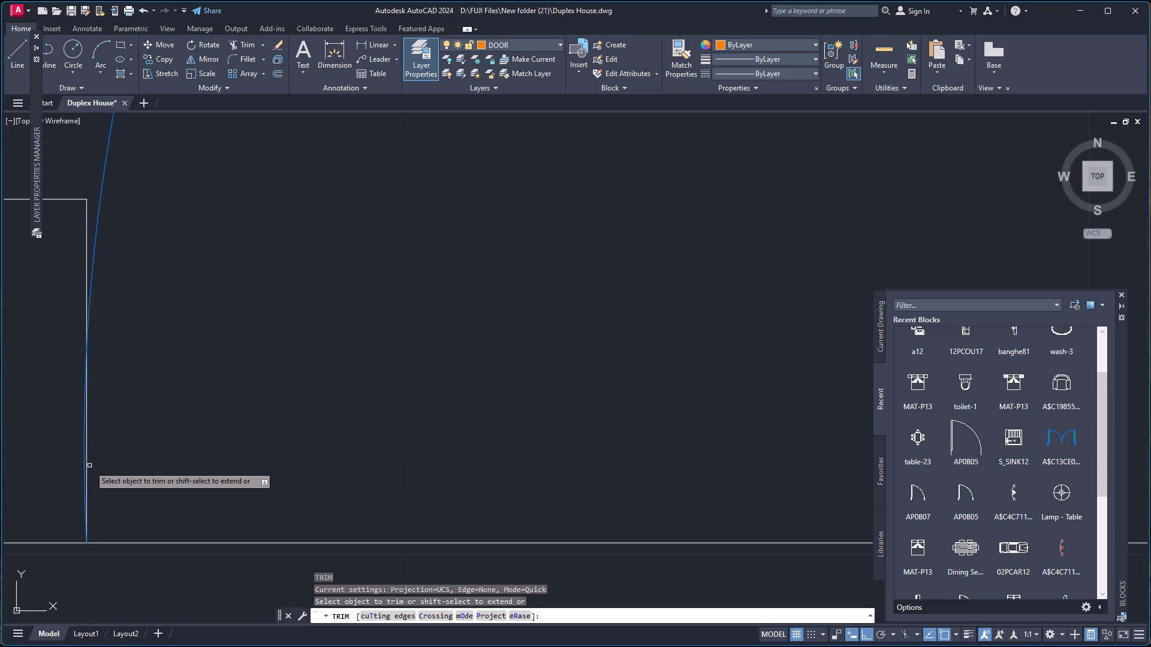
left_click(87, 467)
scroll(191, 388, "down", 3)
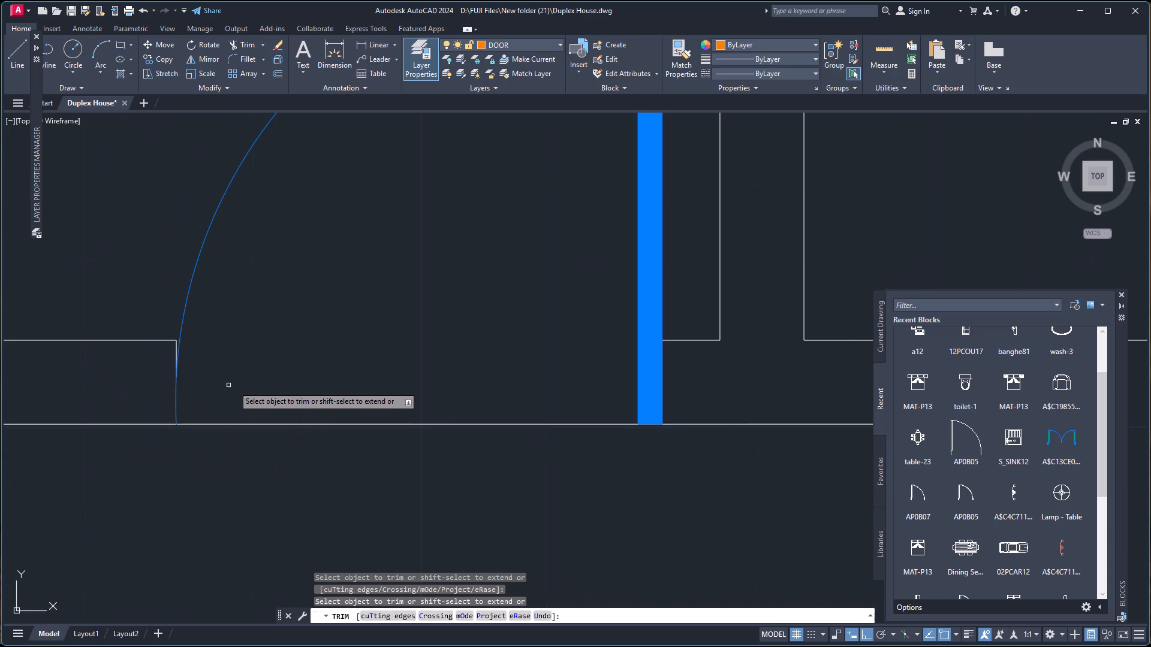
scroll(466, 422, "down", 3)
scroll(575, 425, "down", 1)
scroll(654, 420, "down", 1)
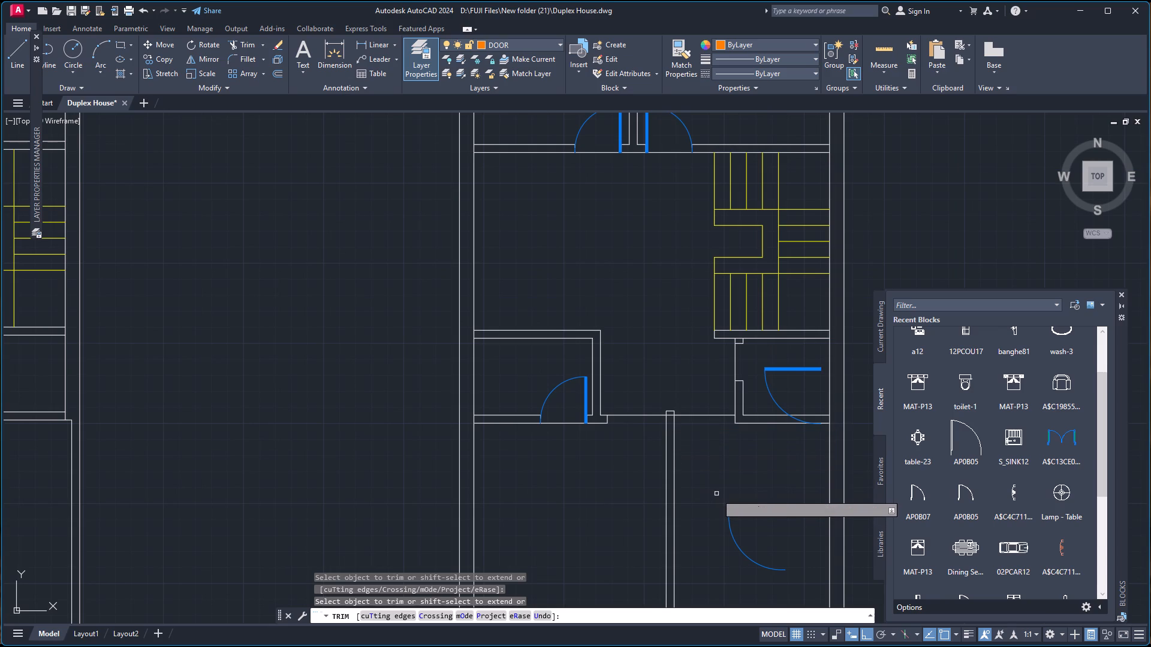
key("Escape")
Align the lower-right room's loose door across its upper opening, hinge on the central partition and arc end at the opposite upper jamb corner, scaling to fit.
left_click(754, 513)
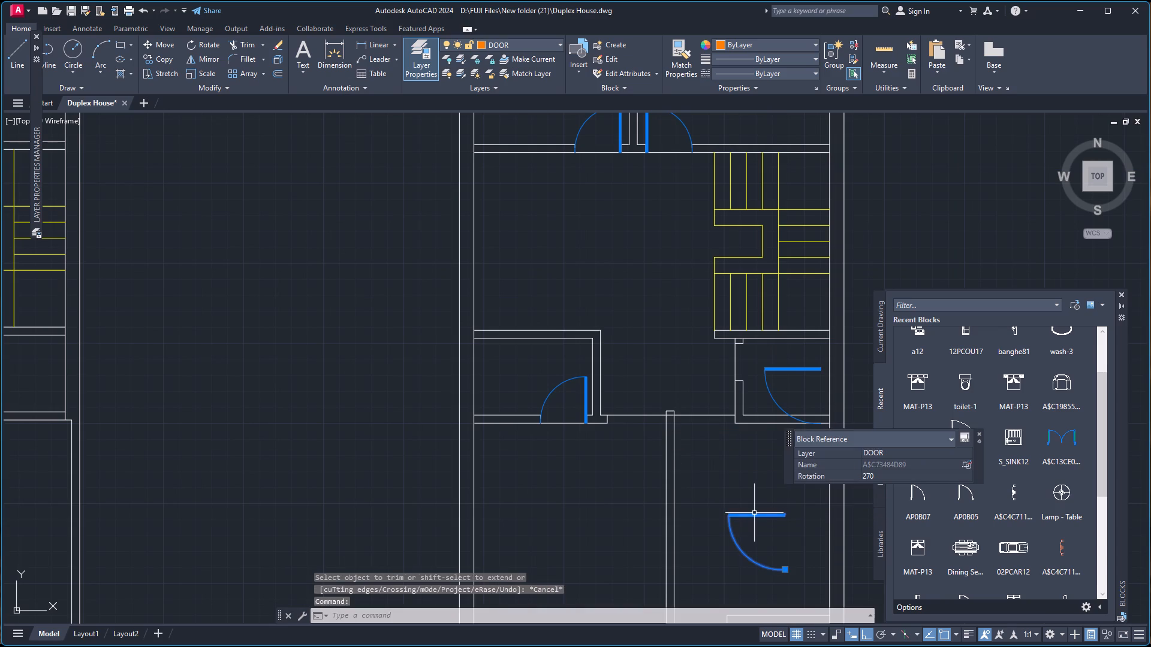
scroll(752, 484, "down", 5)
scroll(759, 488, "up", 4)
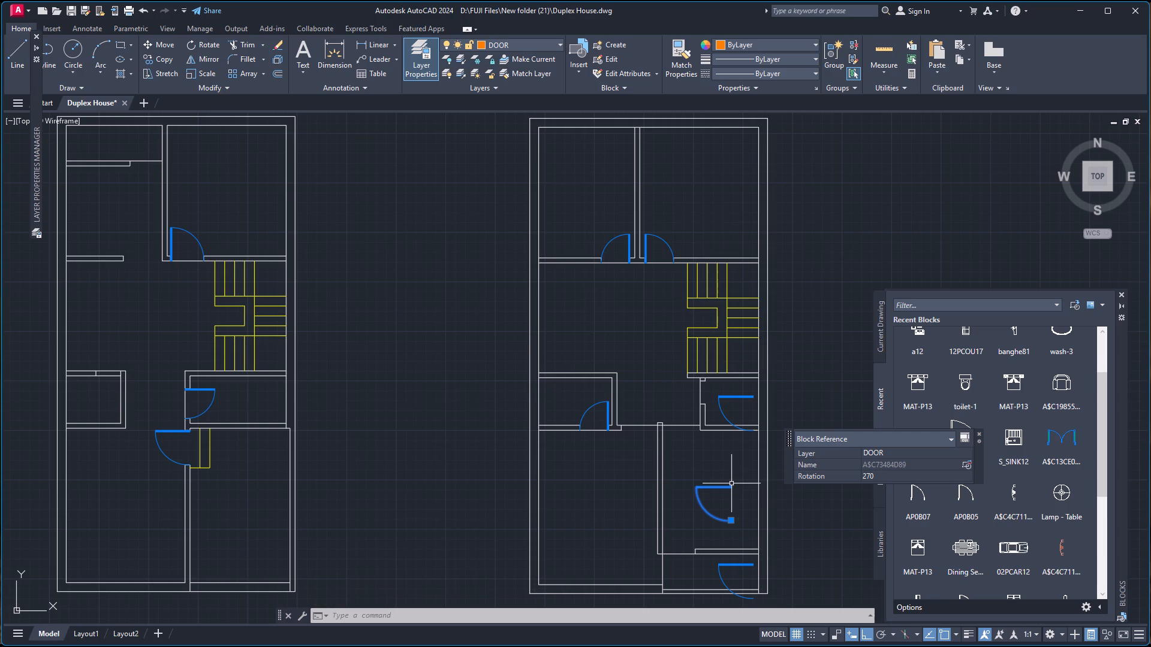
type("AL")
key("Return")
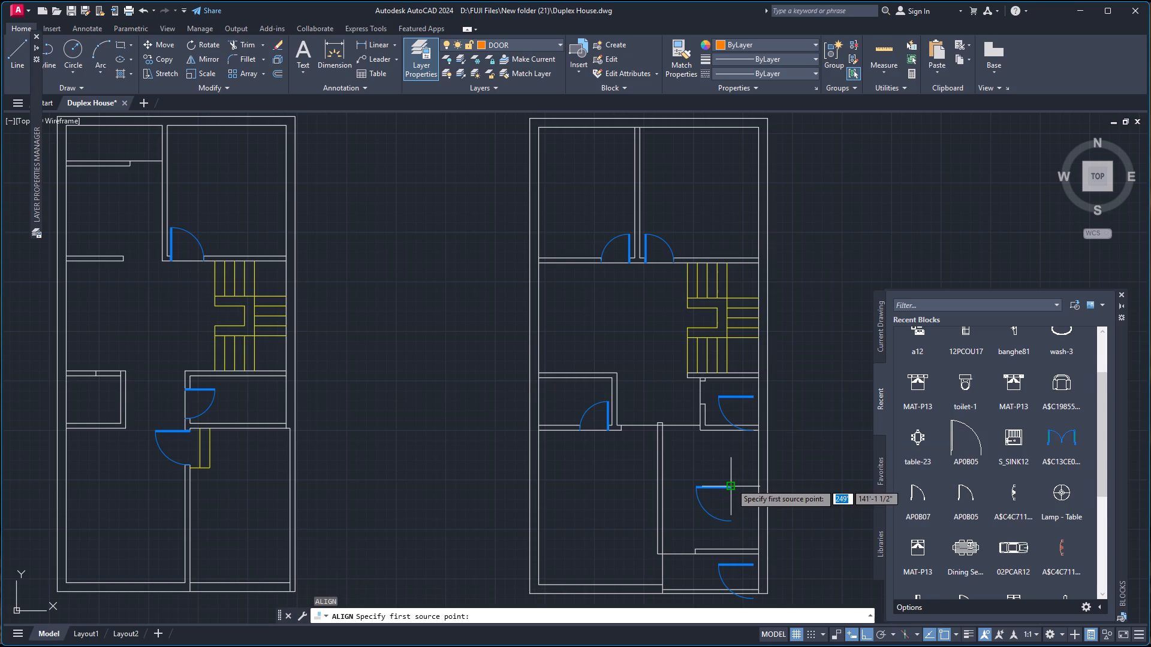
scroll(720, 474, "up", 4)
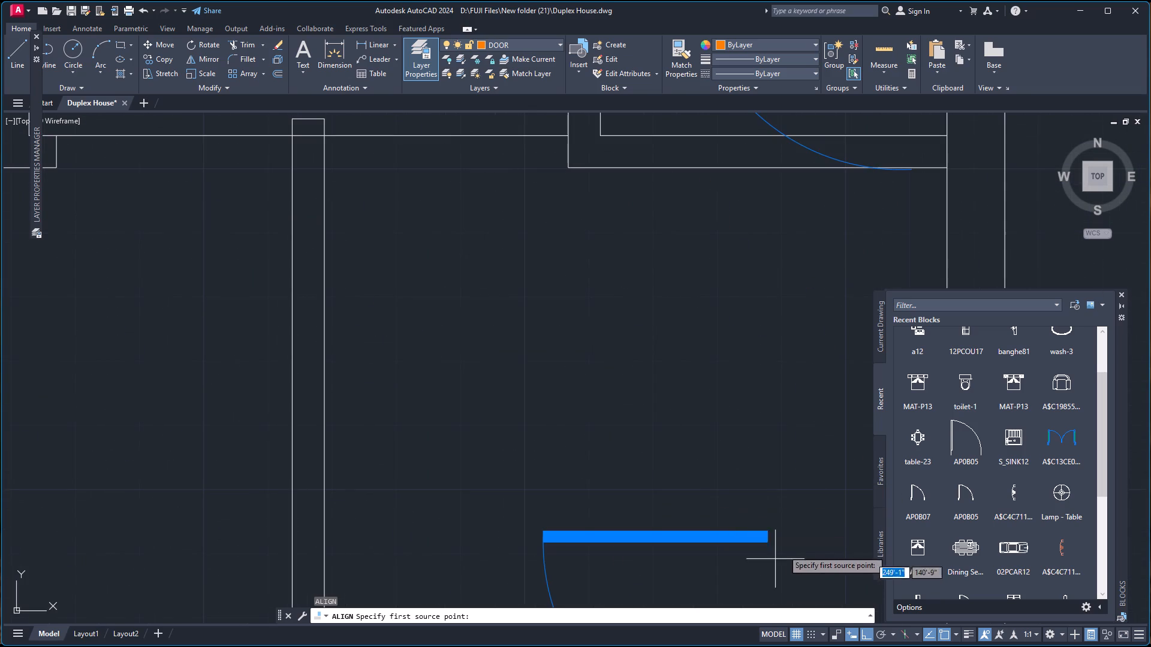
left_click(767, 531)
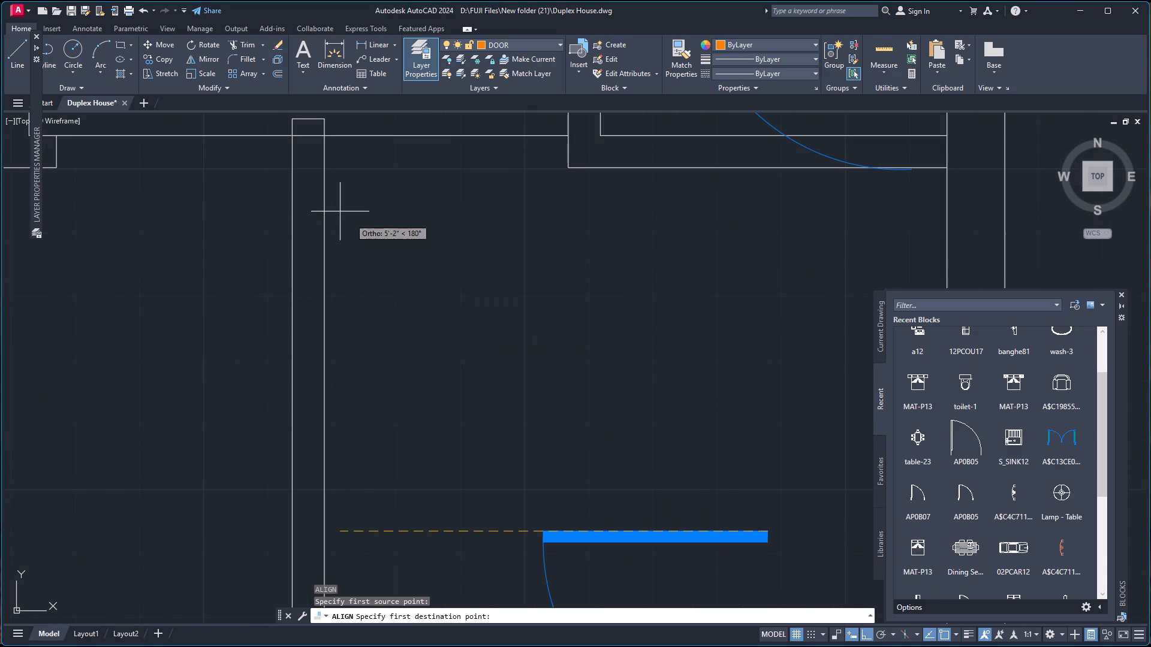
scroll(321, 137, "down", 3)
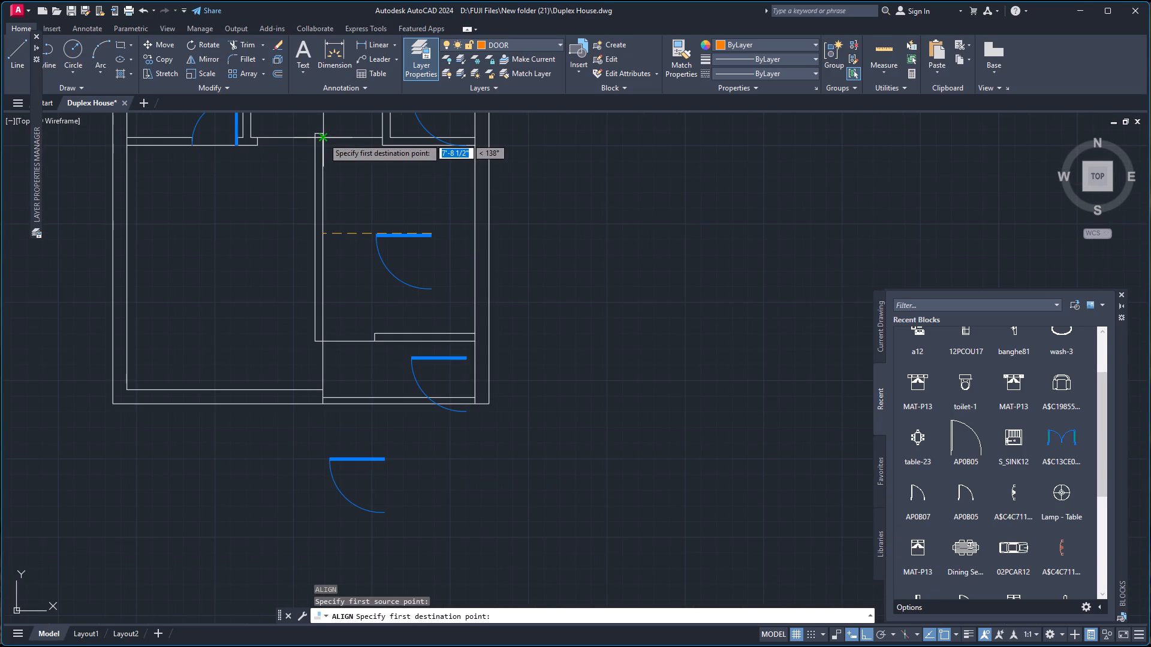
scroll(323, 138, "up", 2)
scroll(321, 140, "down", 3)
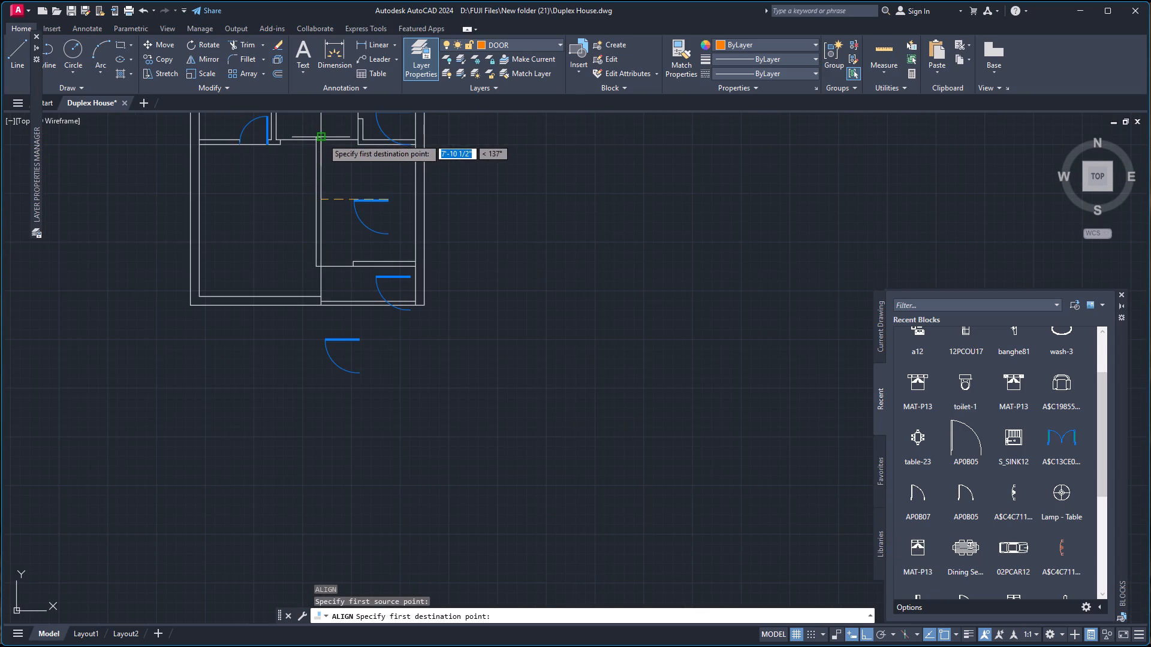
scroll(320, 141, "up", 3)
left_click(318, 141)
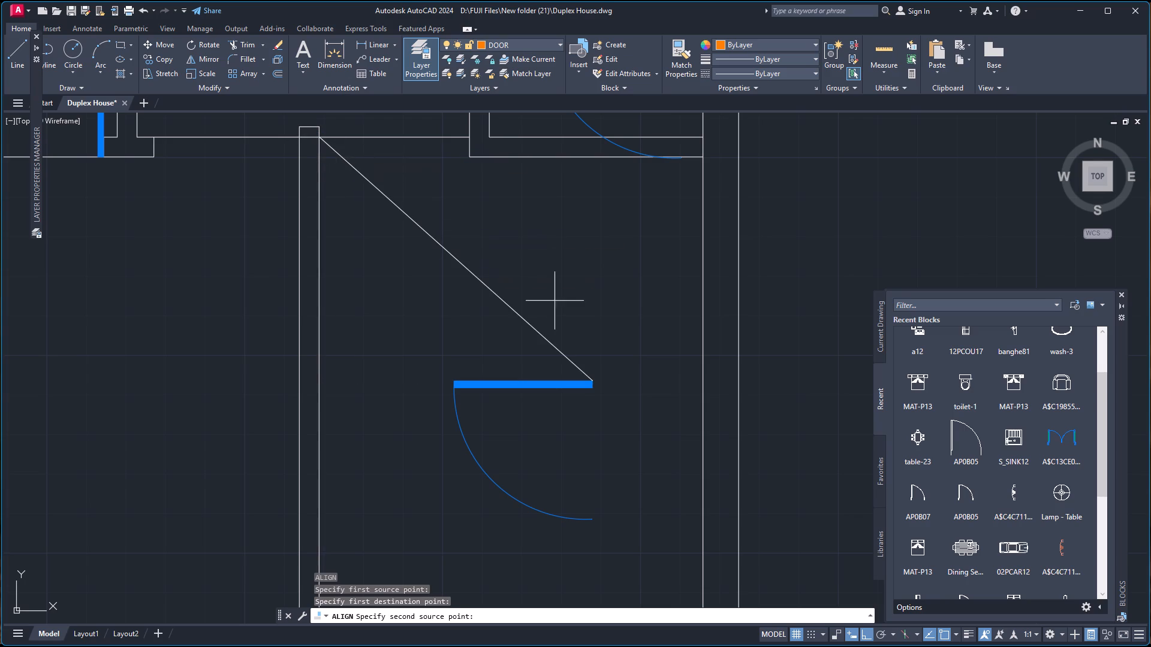
left_click(593, 518)
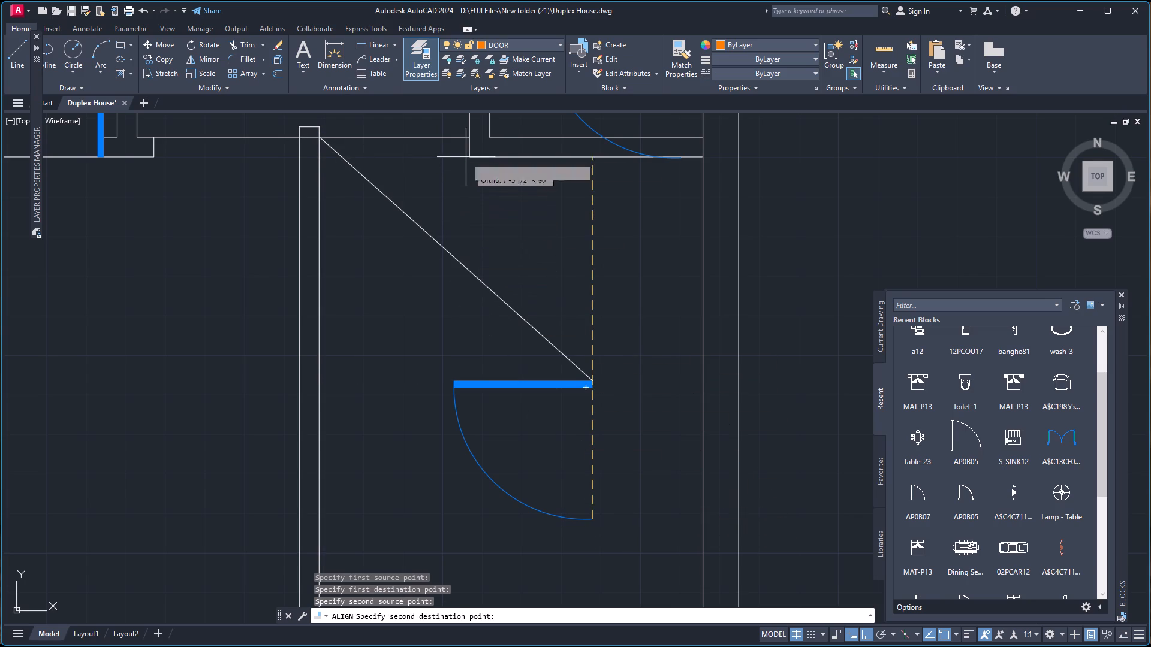
left_click(467, 140)
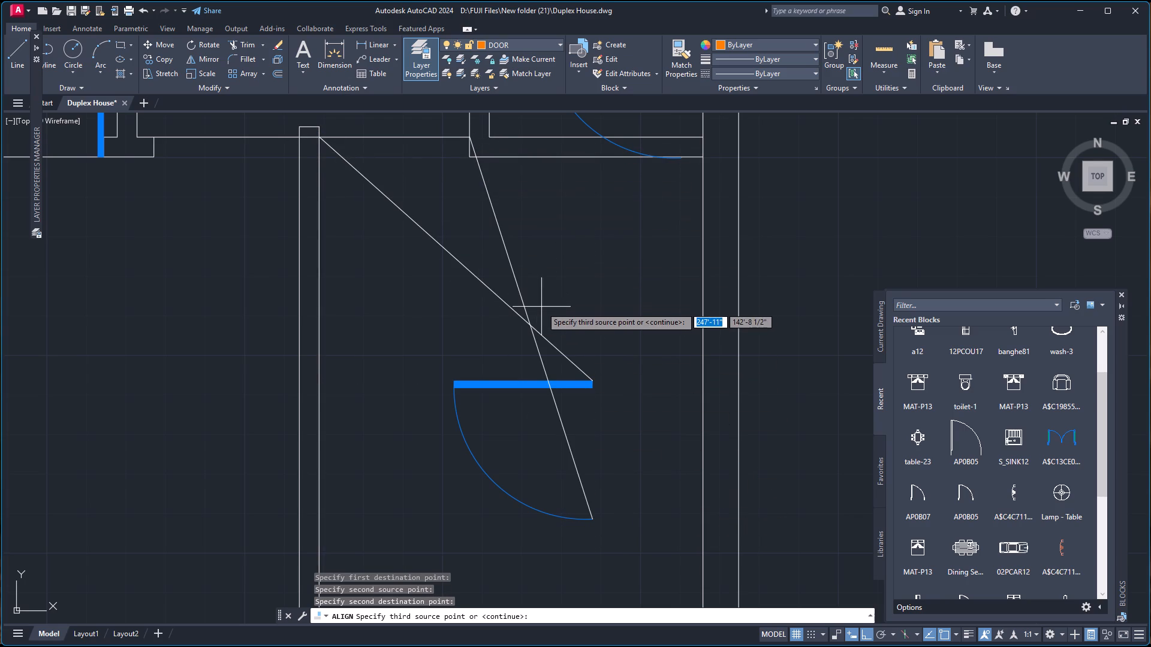
key("Return")
key("Up")
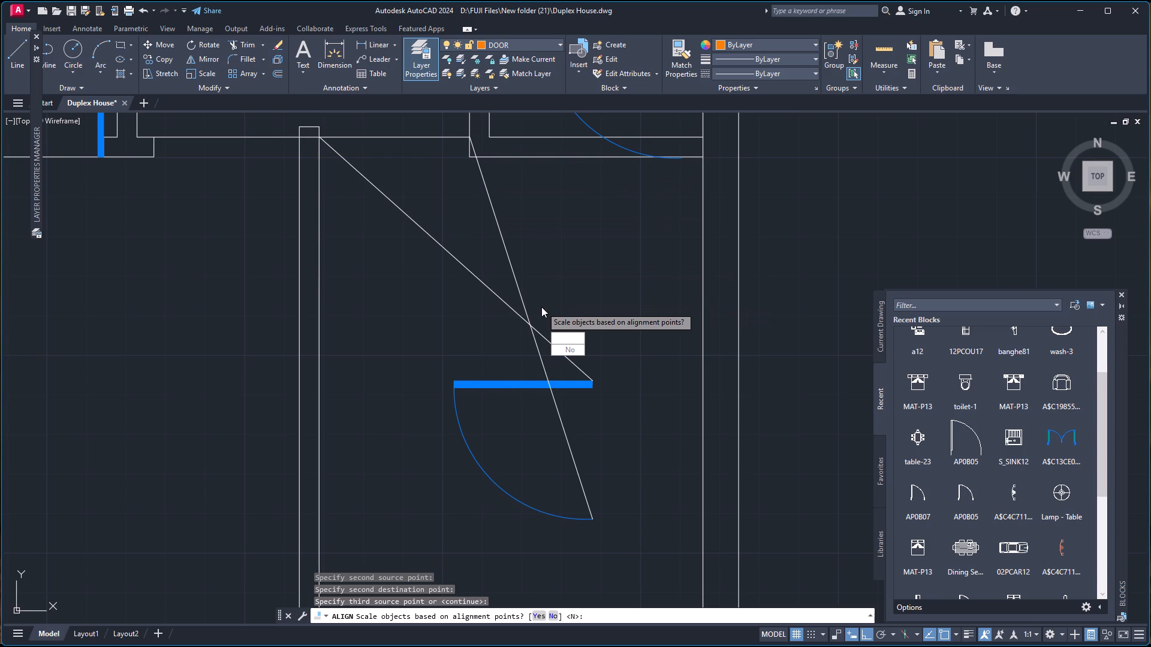
key("Return")
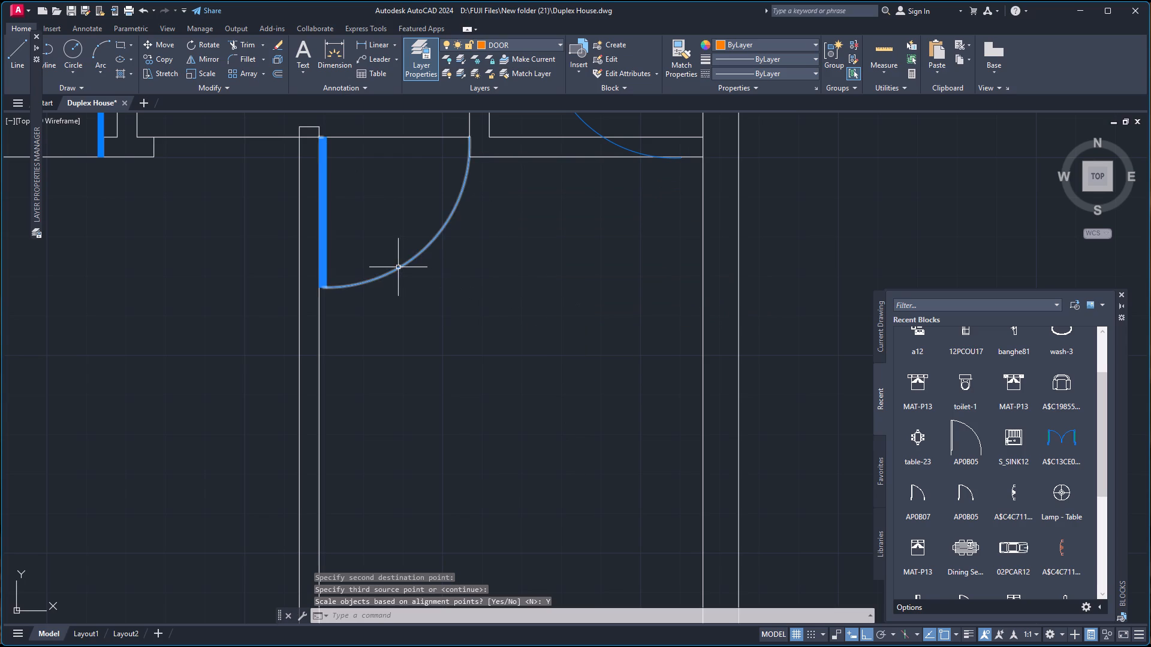
Trim the jamb line overlapping the swing arc at the lower-right room's upper door opening.
scroll(320, 205, "down", 1)
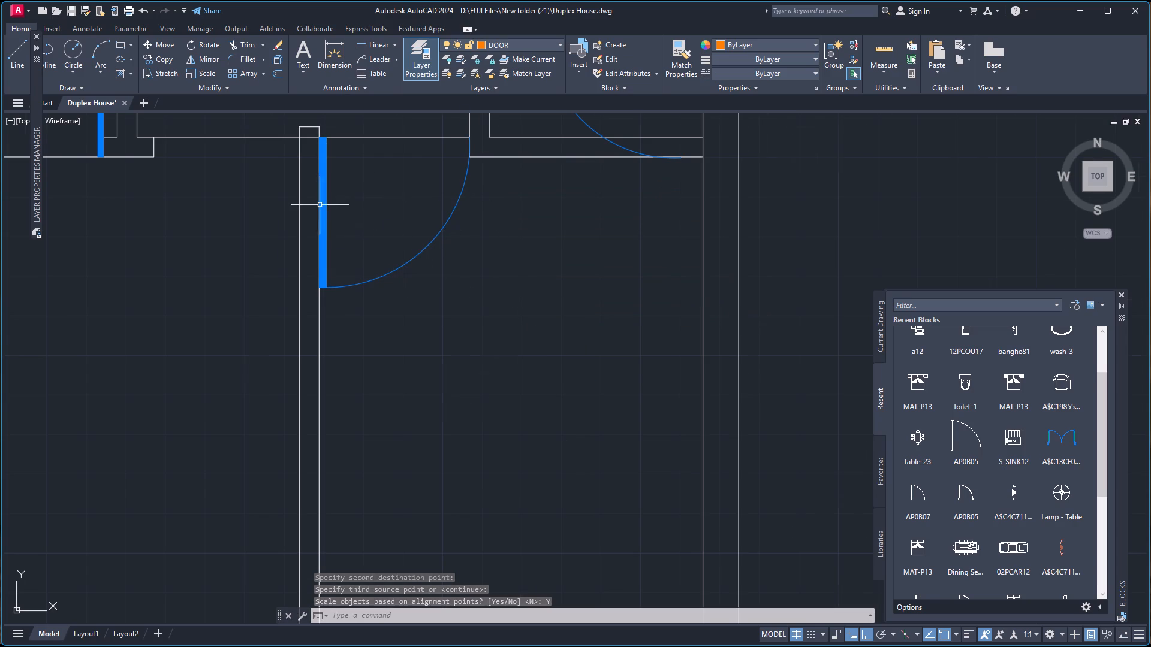
scroll(320, 205, "down", 2)
scroll(363, 175, "up", 5)
scroll(312, 303, "up", 3)
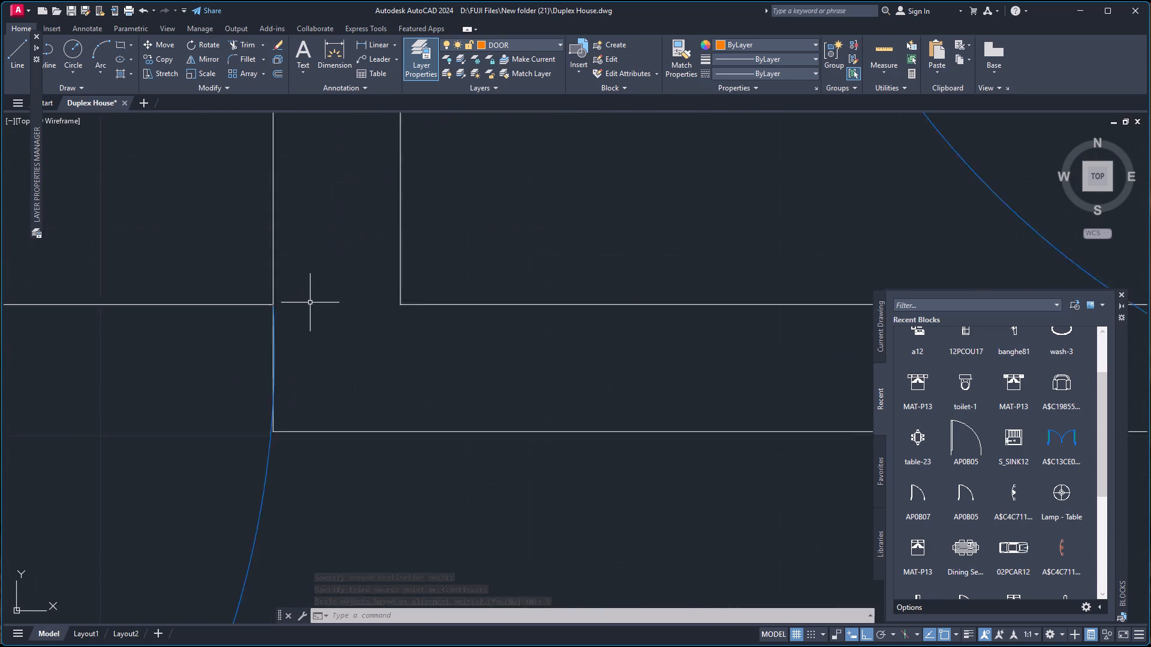
scroll(254, 395, "up", 2)
type("TR")
key("Return")
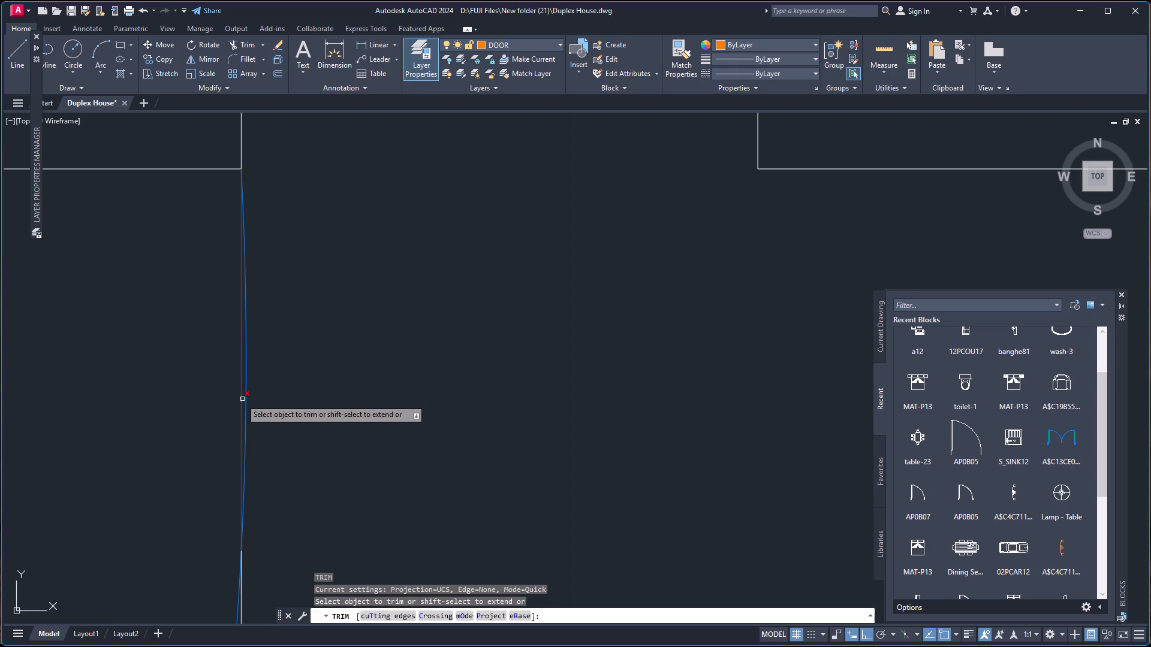
left_click(241, 399)
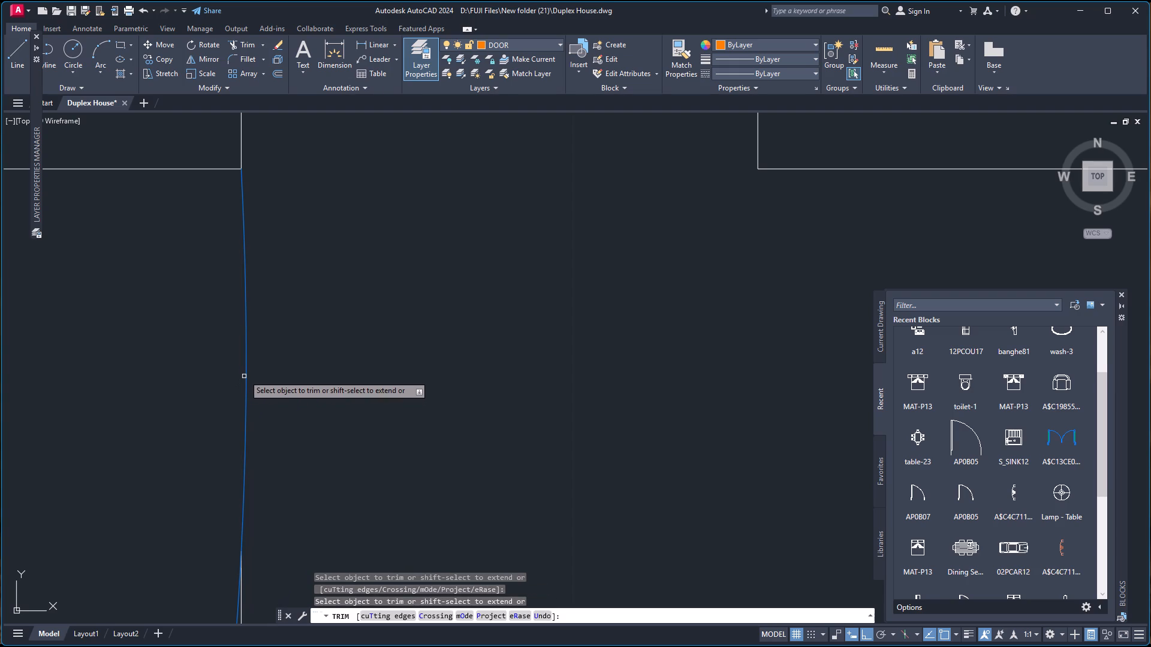
scroll(250, 362, "down", 4)
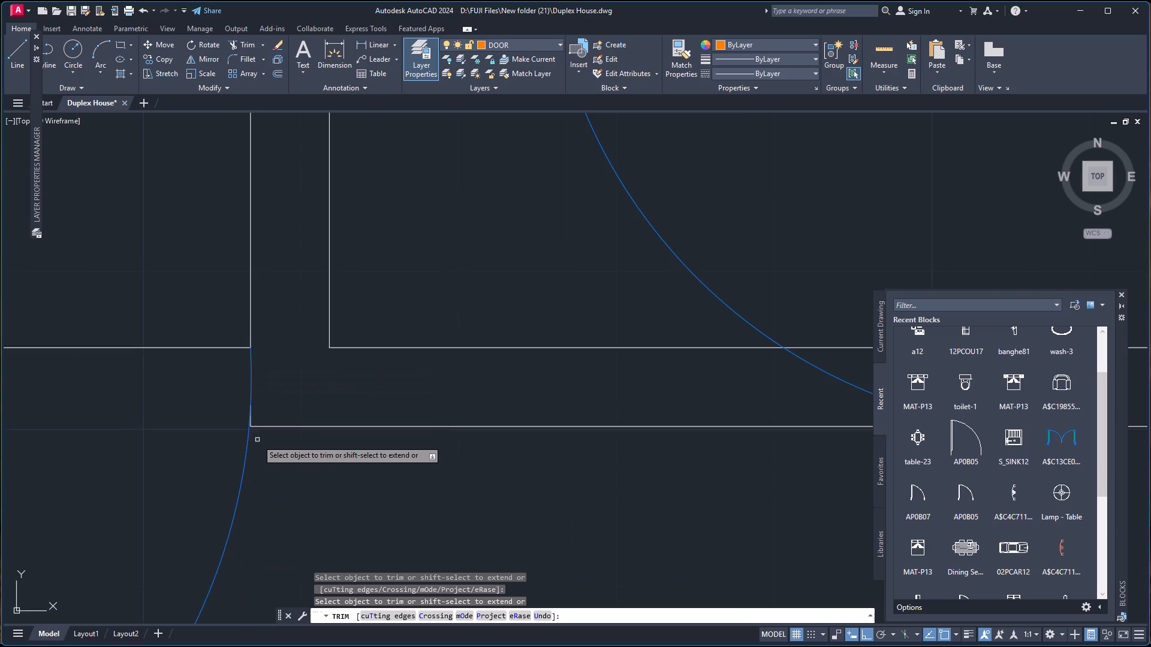
scroll(257, 440, "up", 3)
key("Escape")
scroll(250, 425, "down", 3)
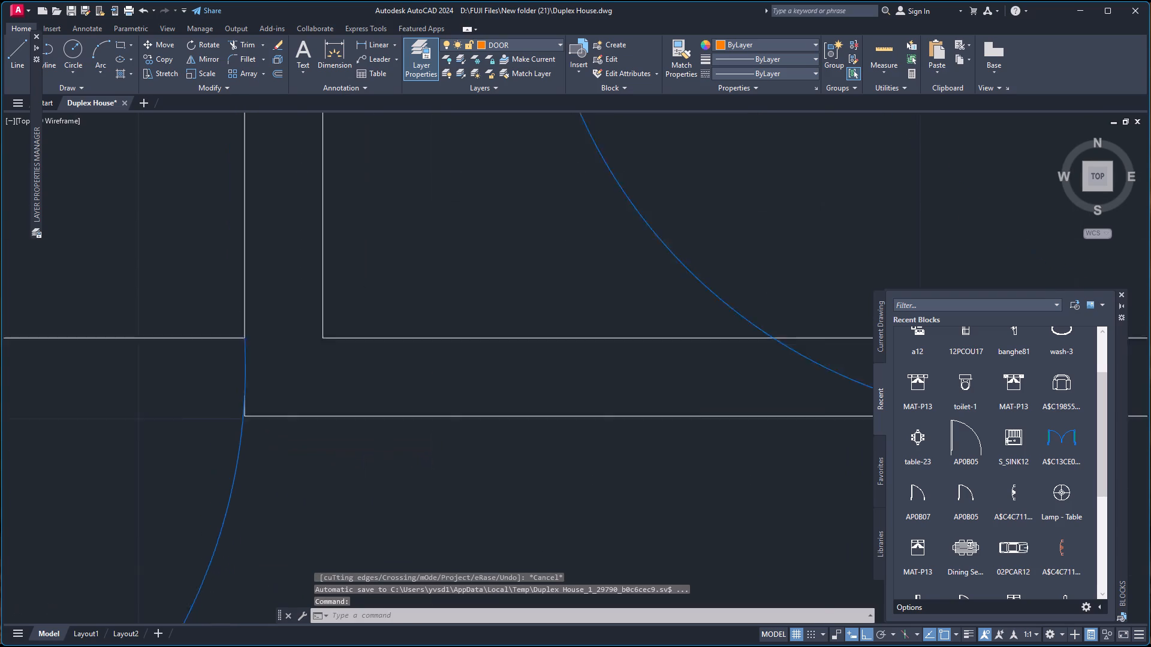
Mirror the lower-right room's upper door about a vertical line just beside its leaf, keeping the original door.
scroll(250, 425, "down", 3)
scroll(132, 436, "down", 2)
scroll(97, 434, "up", 3)
scroll(97, 429, "down", 3)
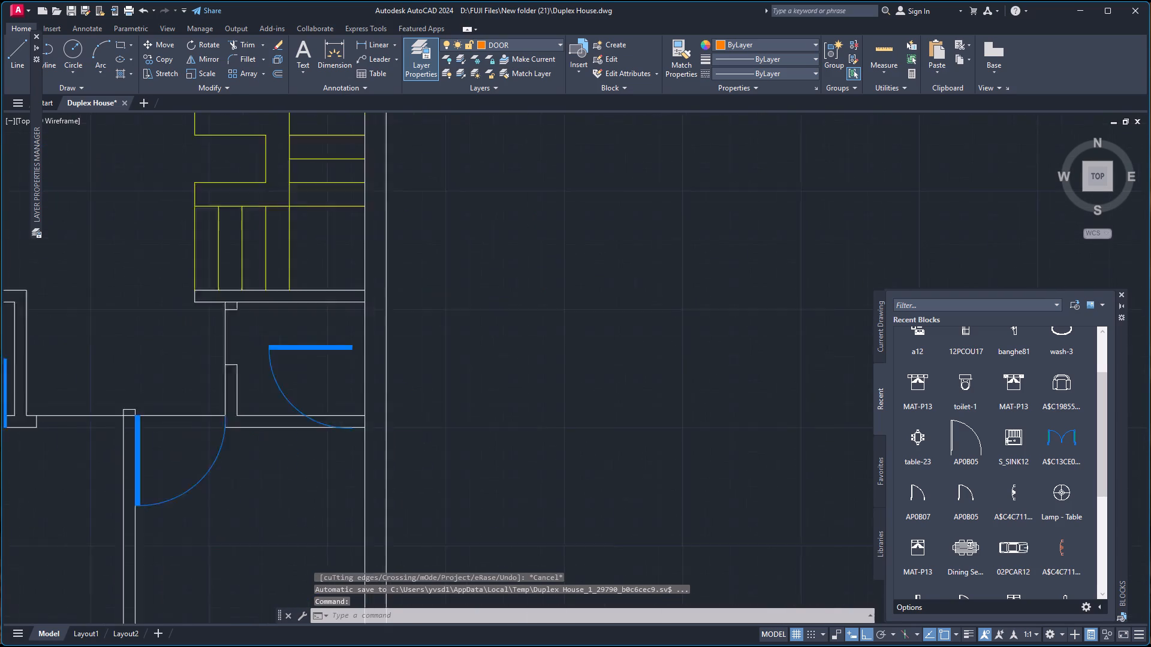
scroll(97, 429, "down", 1)
scroll(40, 414, "up", 4)
scroll(149, 466, "down", 3)
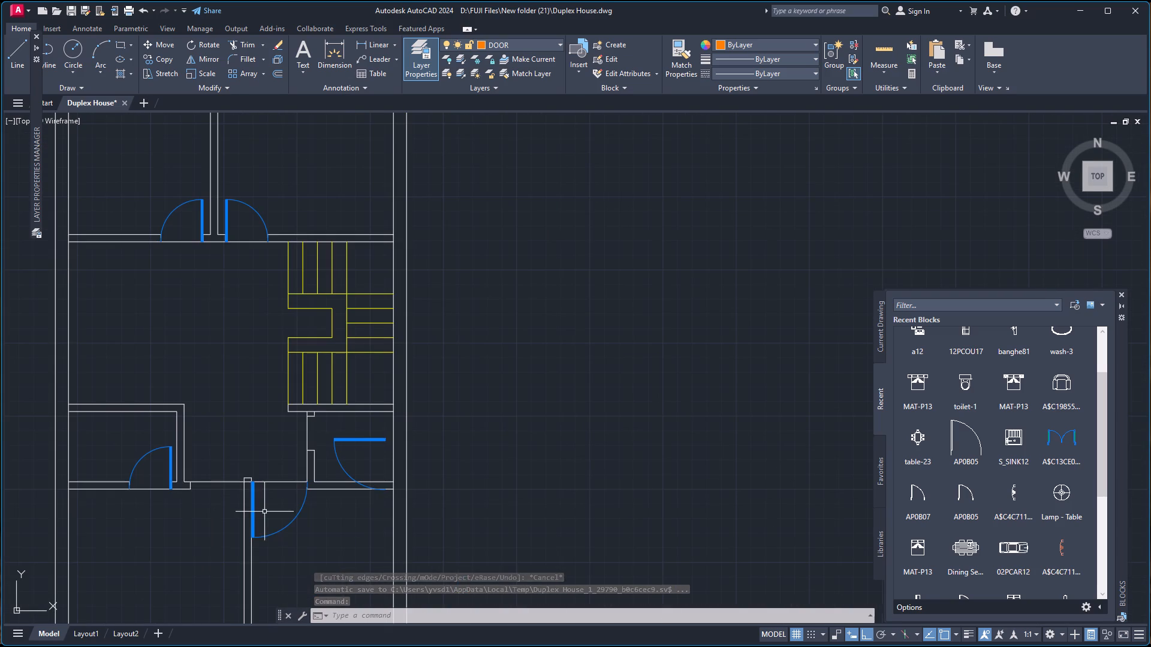
left_click(254, 519)
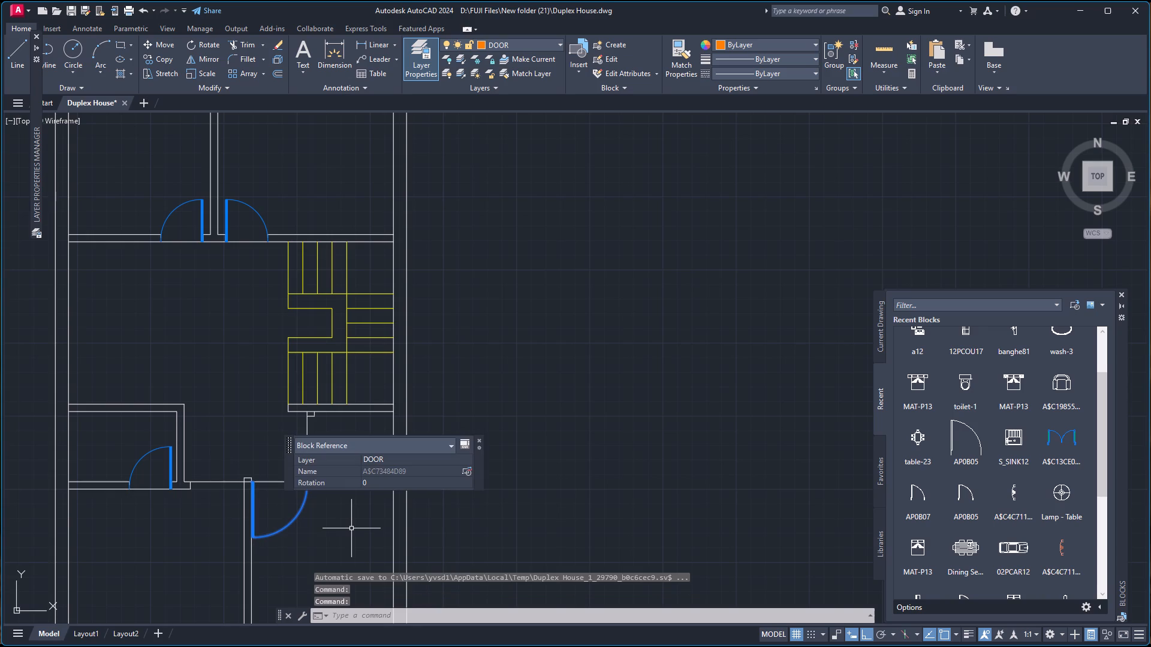
type("MI")
key("Return")
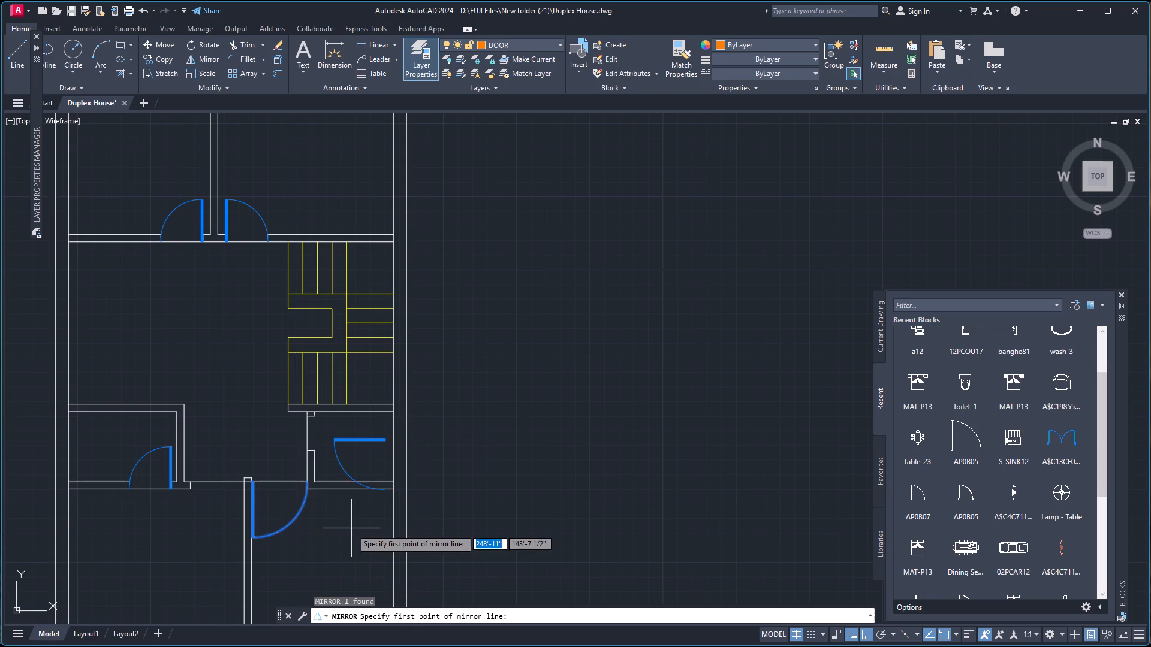
left_click(261, 524)
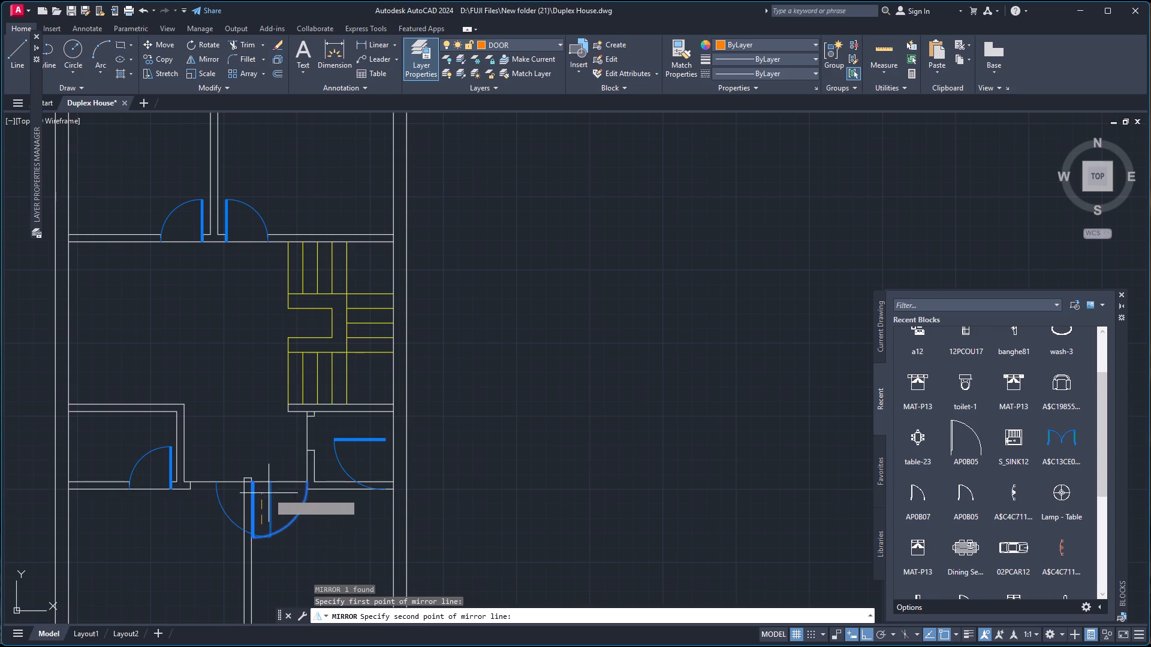
left_click(279, 468)
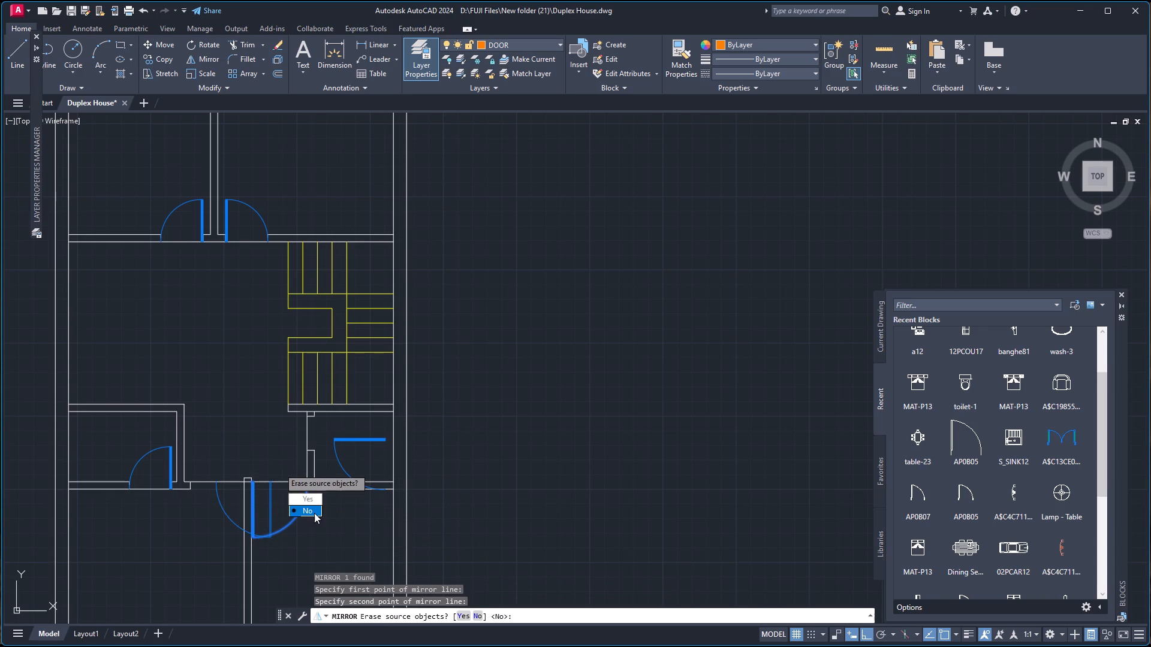
left_click_drag(317, 509, 279, 468)
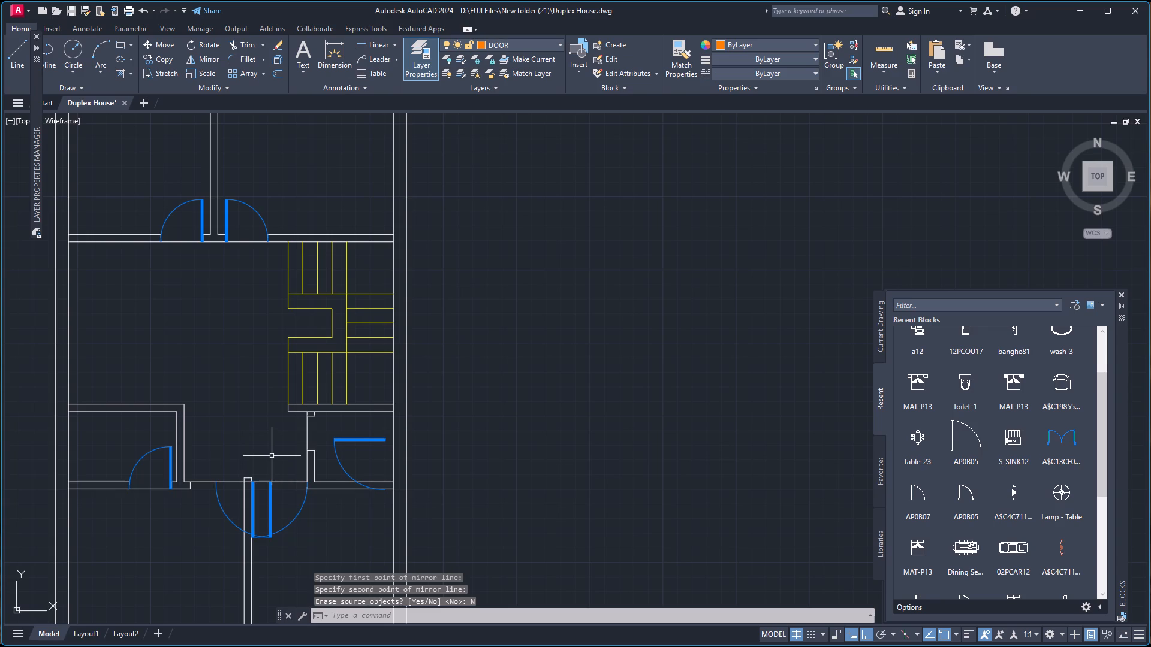
Start aligning the mirrored door copy beside the central partition.
type("AL")
key("Return")
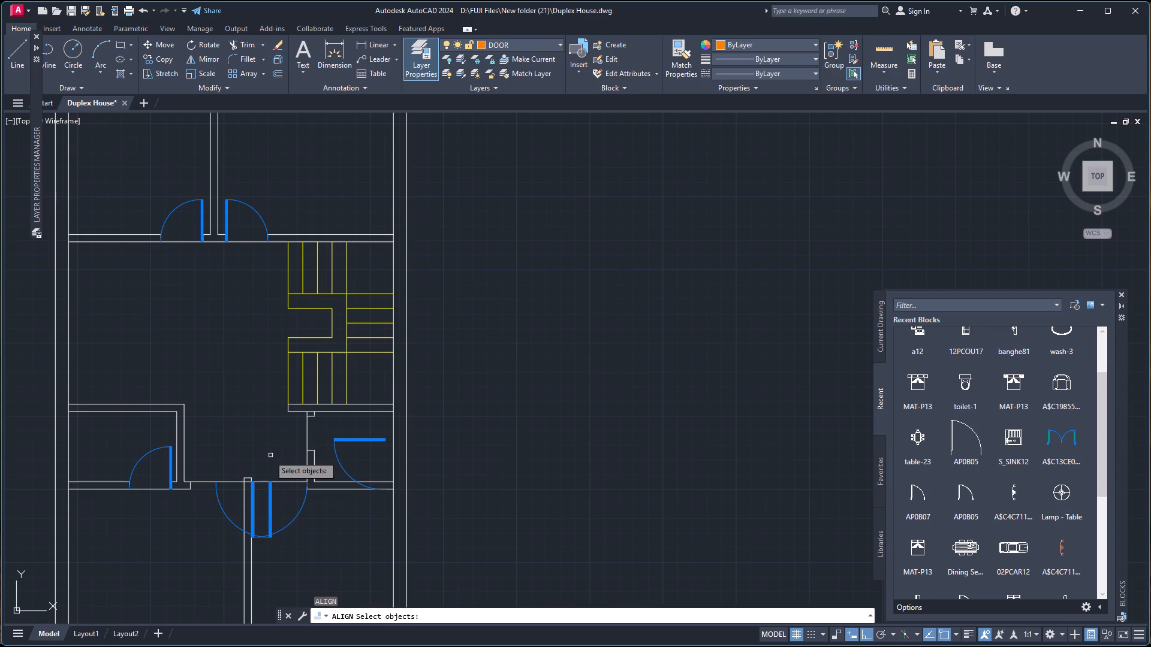
scroll(269, 483, "up", 4)
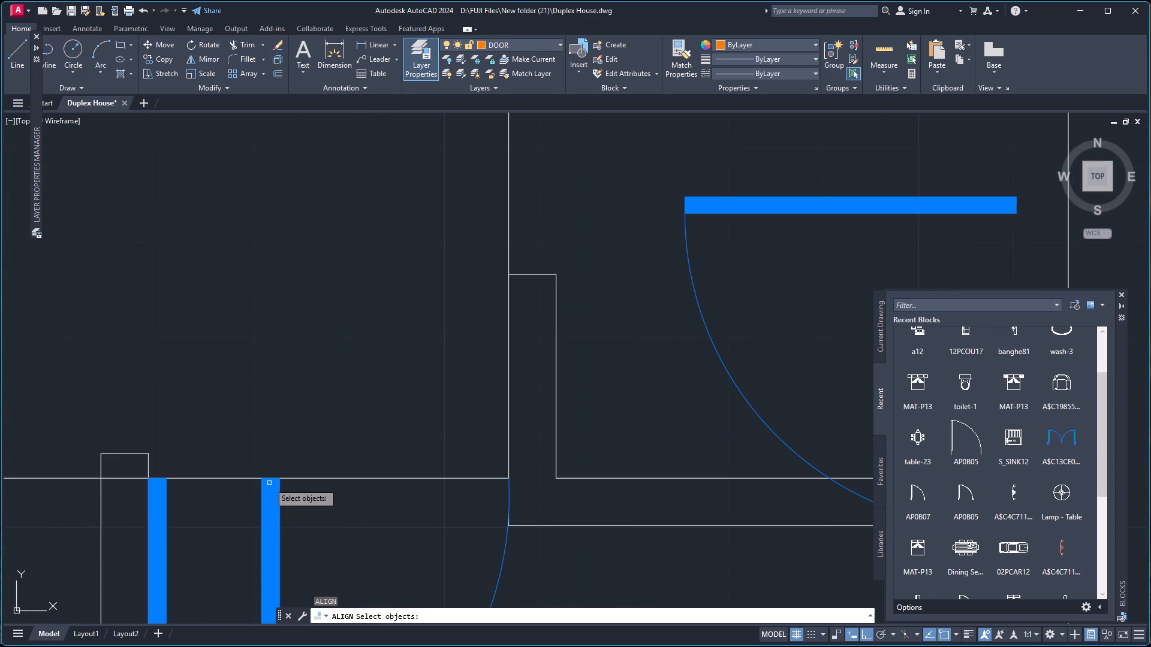
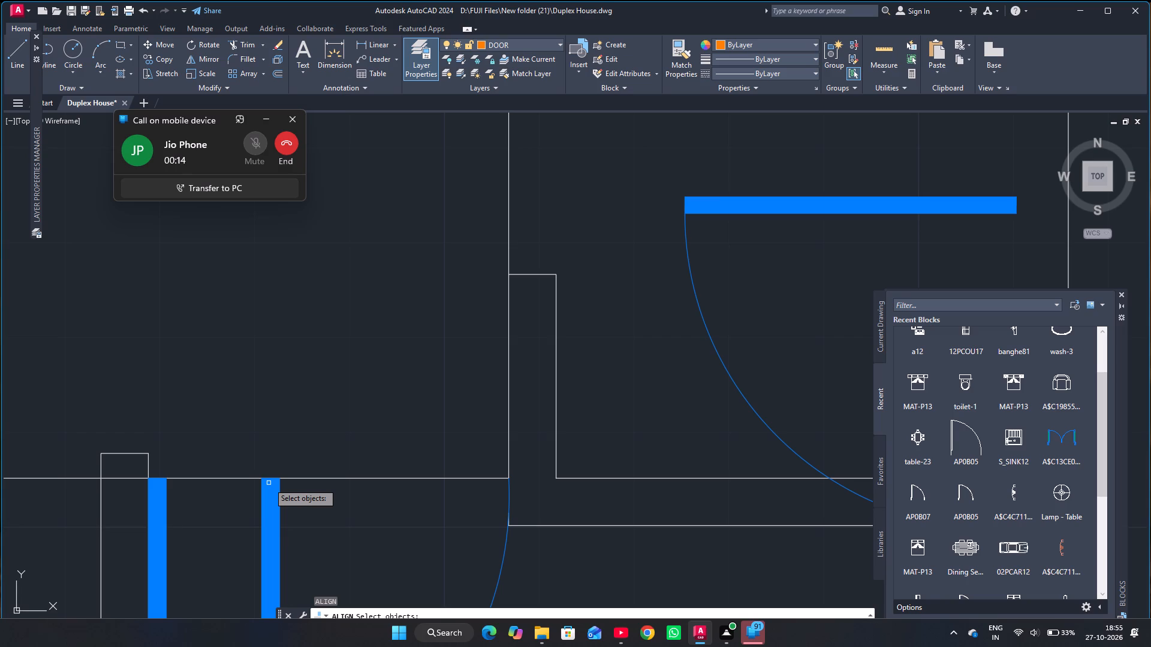
Align the mirrored door copy across the lower-left room's upper opening, hinge on the central partition and arc end at the opposite upper jamb corner, scaling to fit.
scroll(272, 498, "down", 5)
scroll(387, 380, "down", 3)
scroll(355, 462, "up", 3)
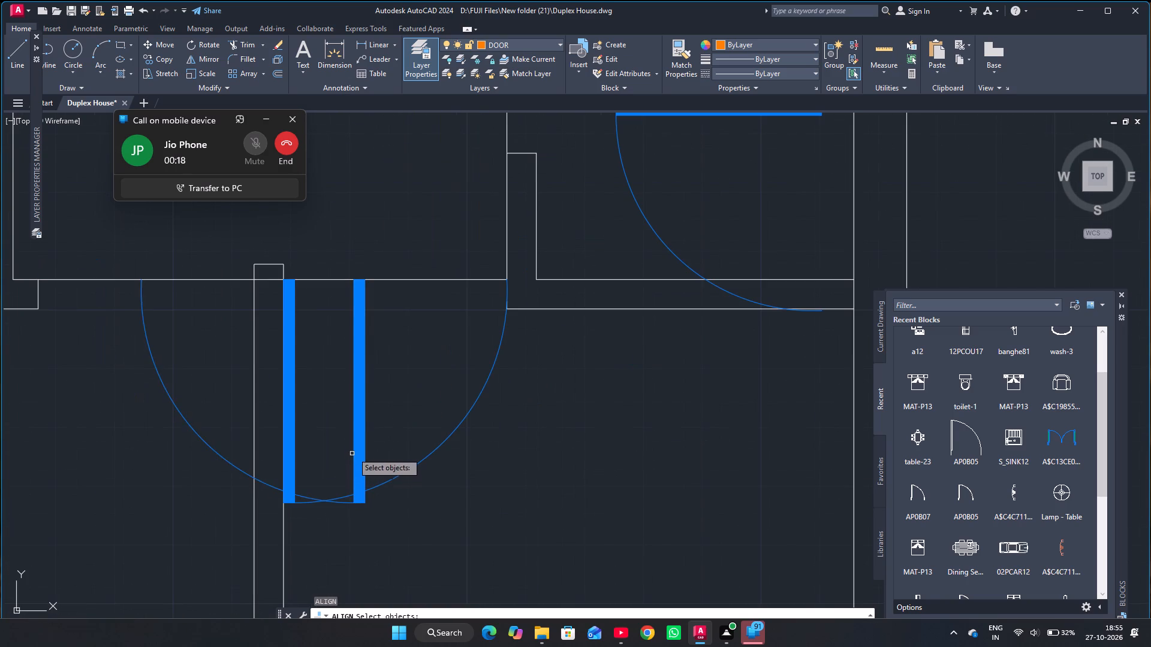
left_click(357, 445)
left_click(361, 459)
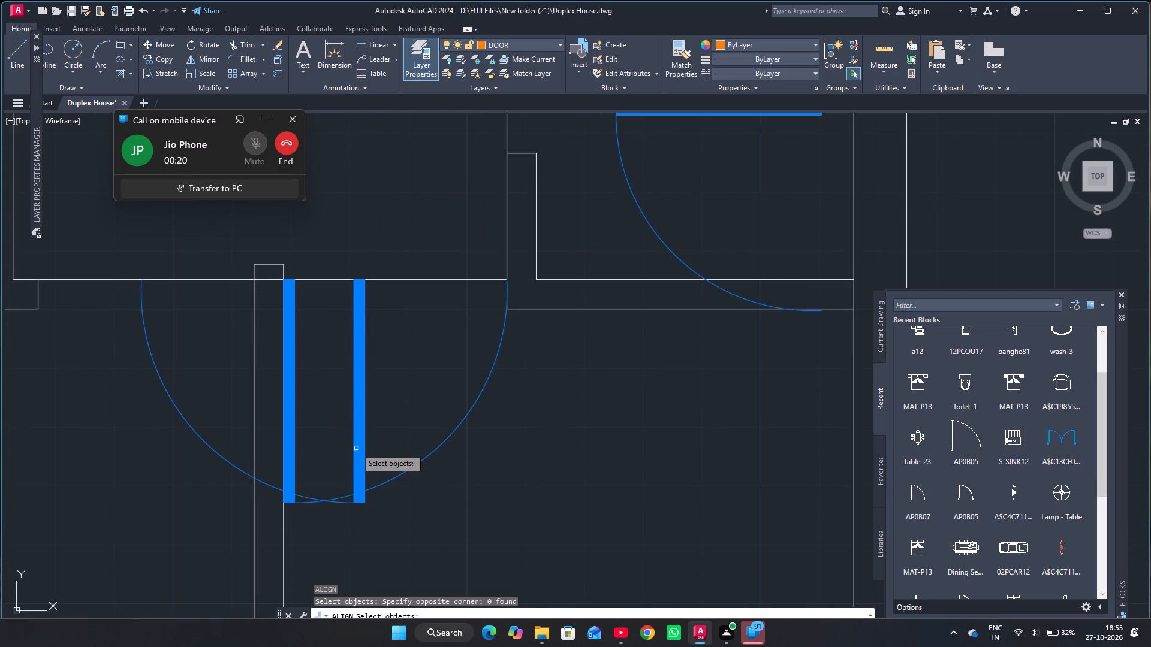
left_click(374, 430)
left_click(326, 430)
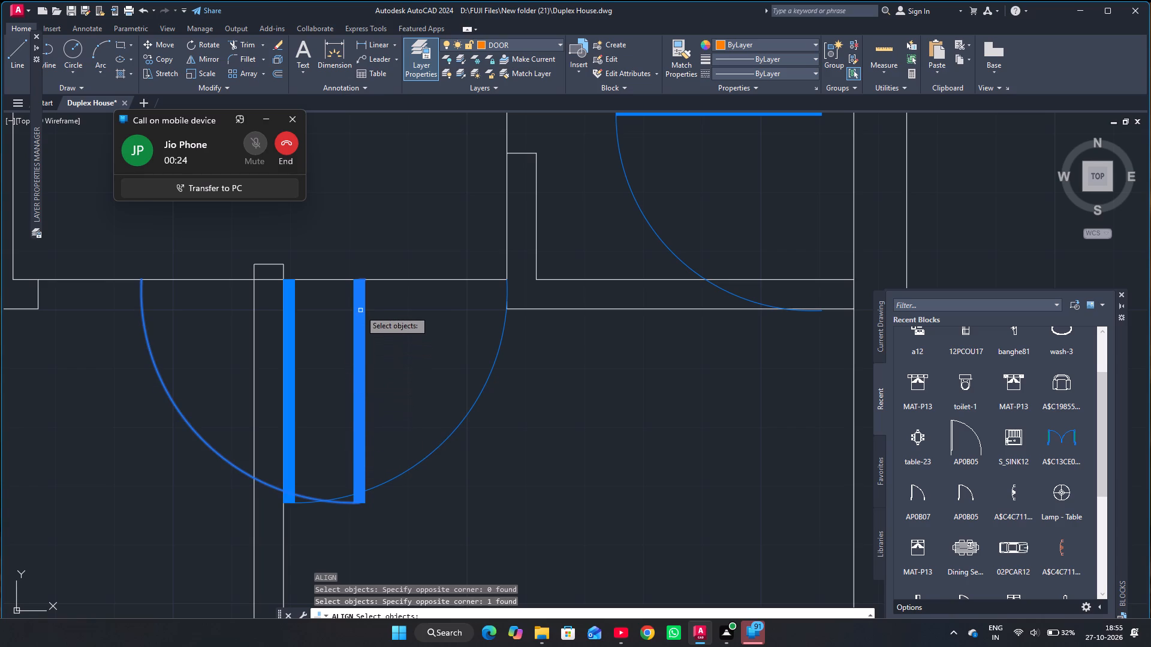
key("Return")
scroll(364, 265, "up", 4)
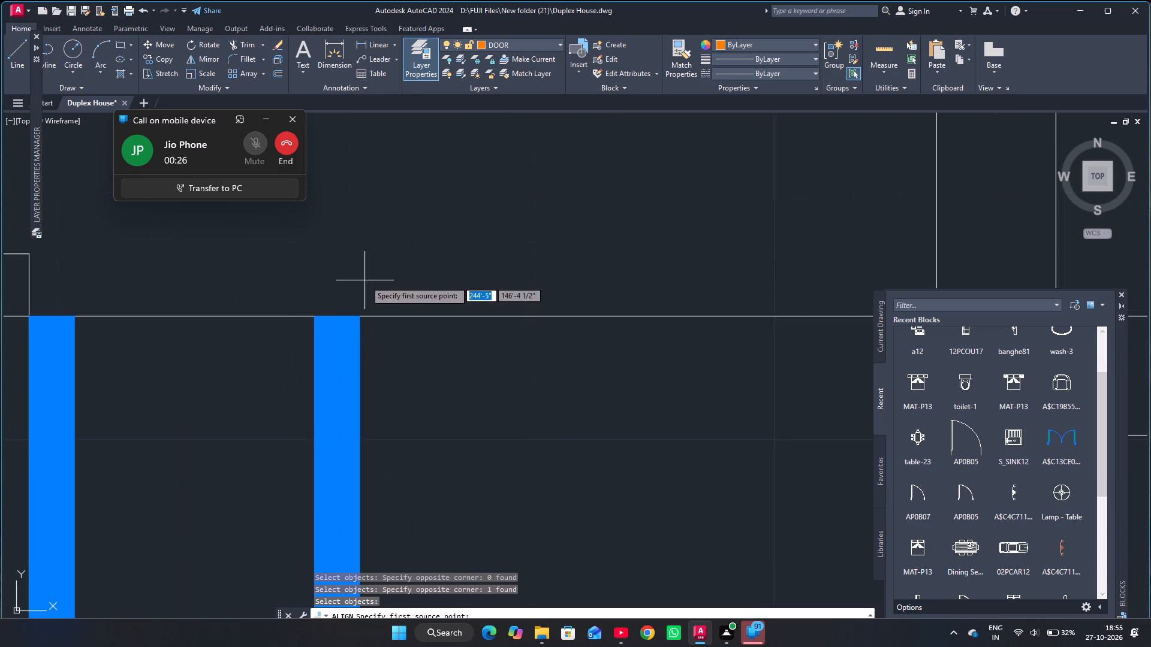
left_click(355, 339)
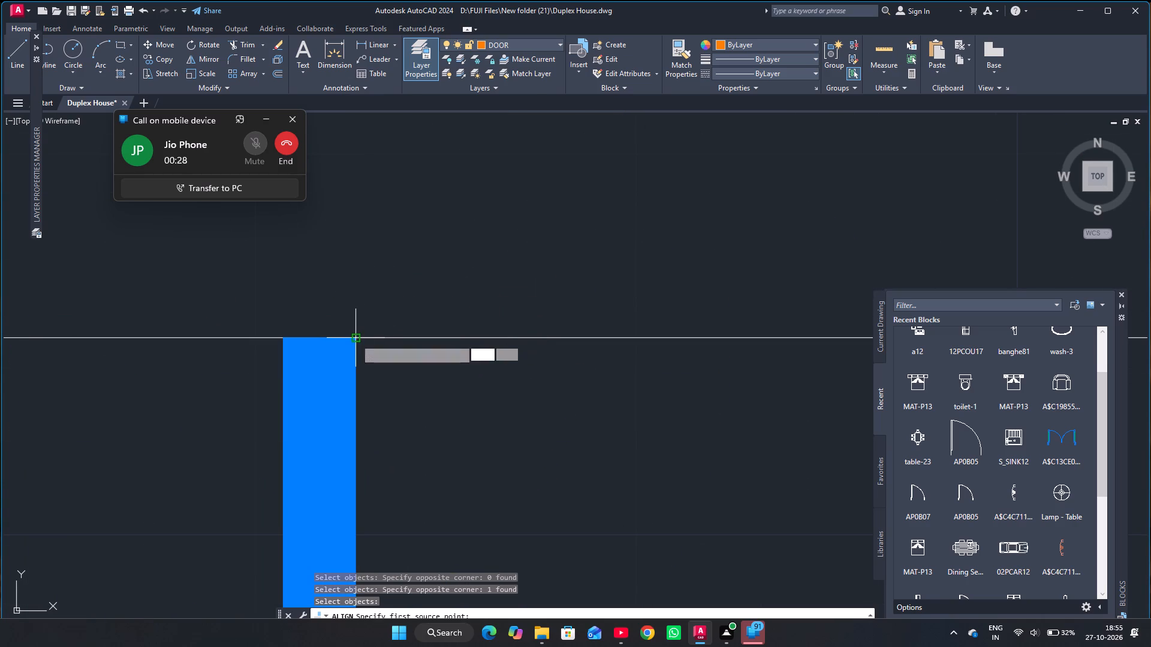
scroll(297, 340, "down", 9)
scroll(240, 356, "up", 2)
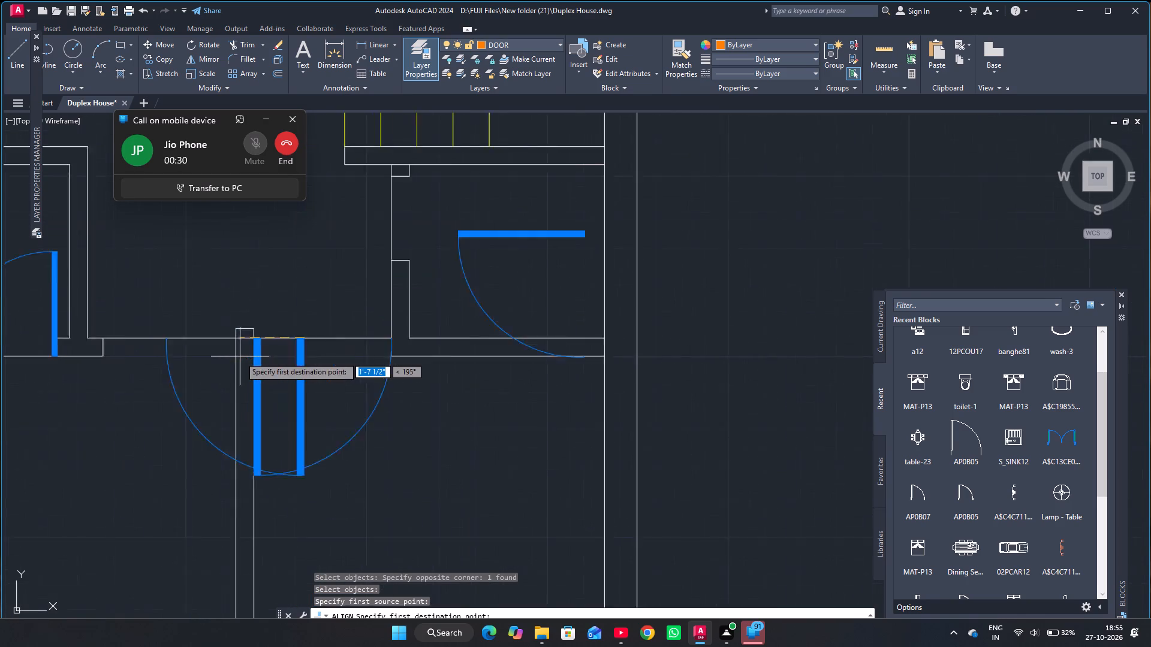
scroll(240, 356, "up", 1)
left_click(231, 326)
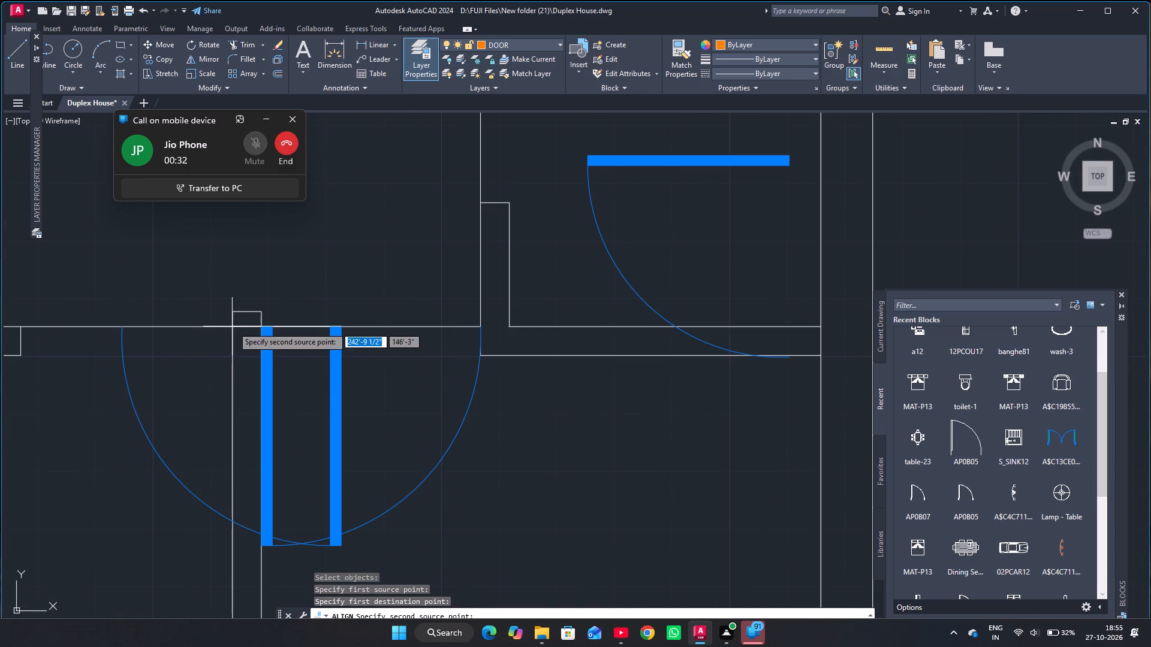
left_click(122, 327)
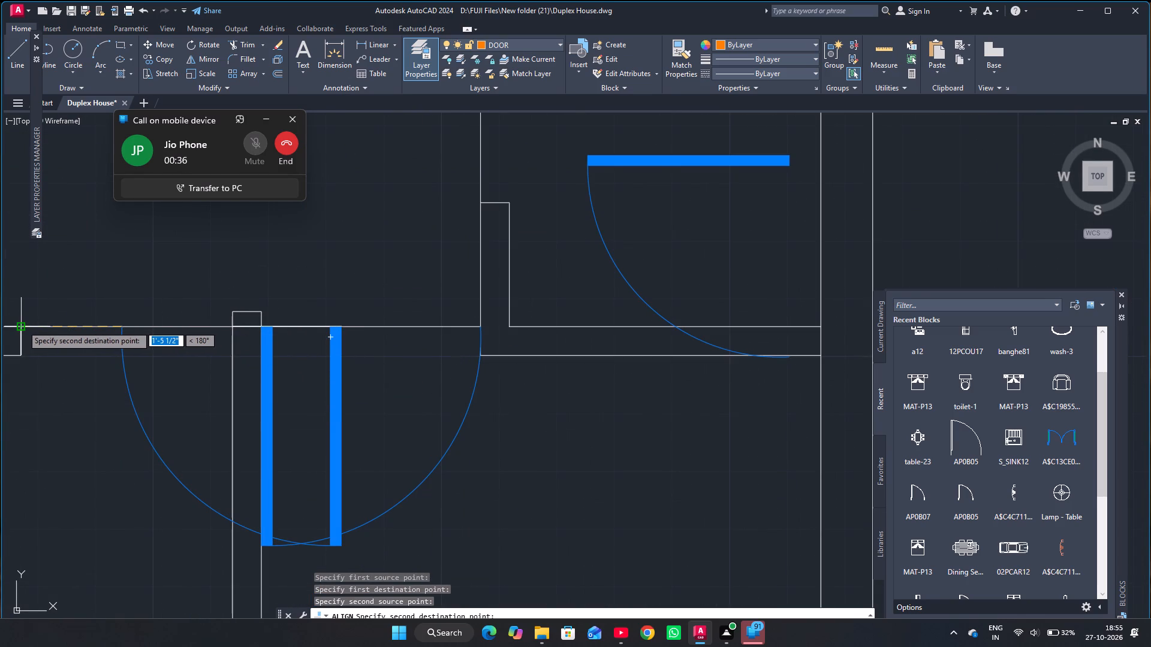
left_click(19, 325)
key("Return")
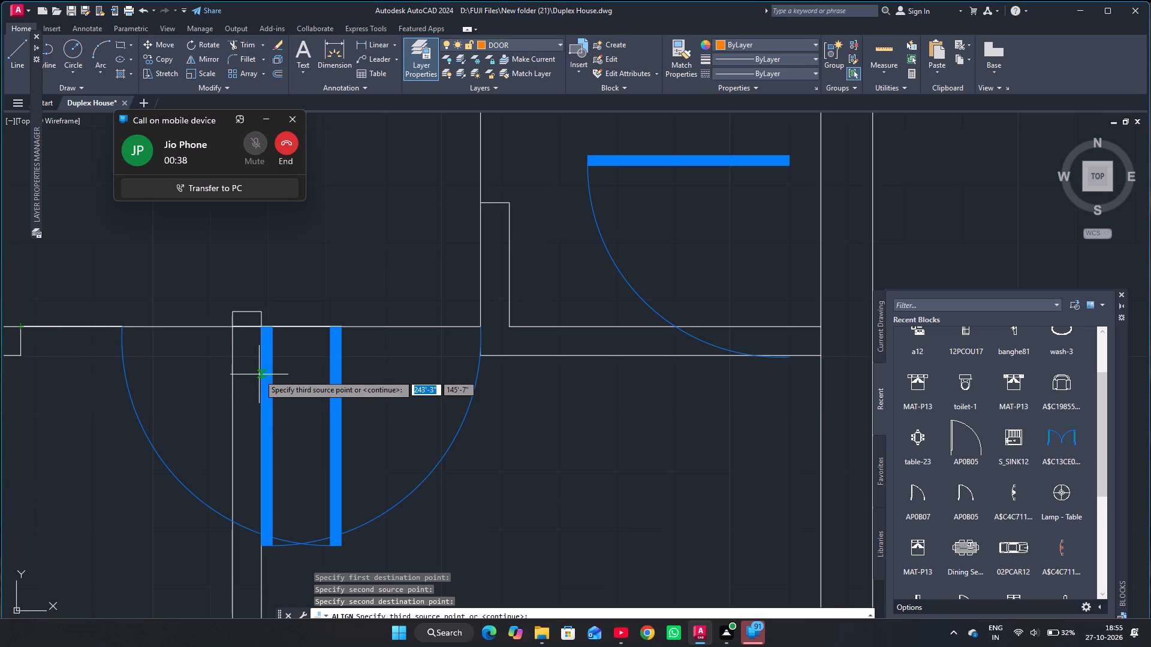
key("Up")
key("Return")
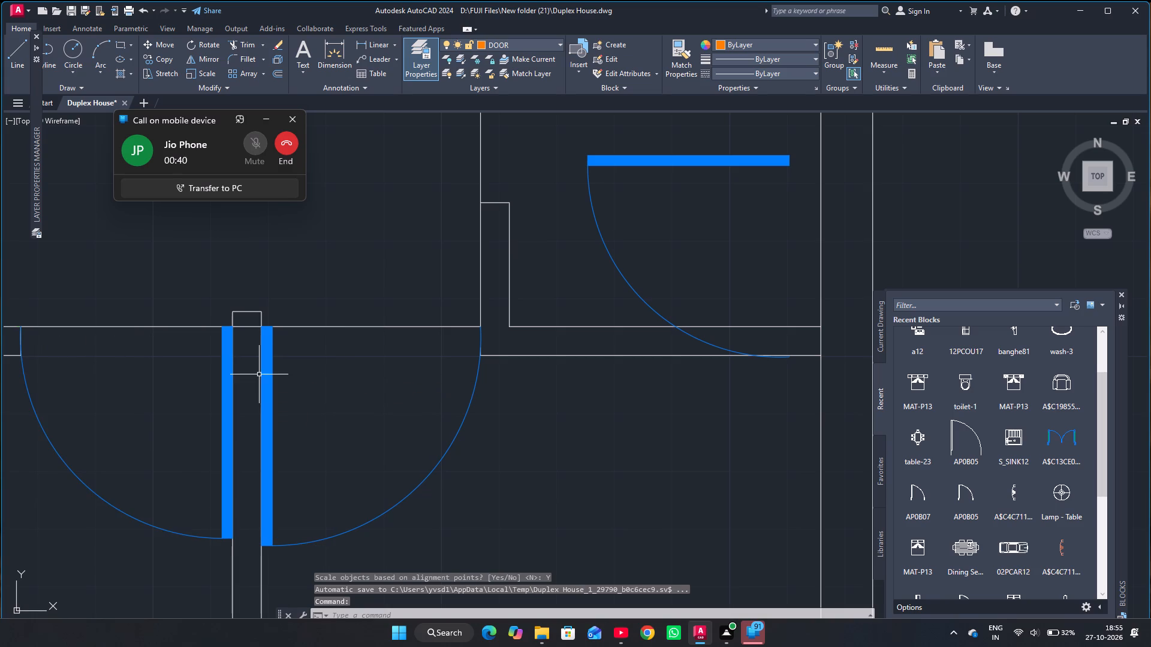
key("Escape")
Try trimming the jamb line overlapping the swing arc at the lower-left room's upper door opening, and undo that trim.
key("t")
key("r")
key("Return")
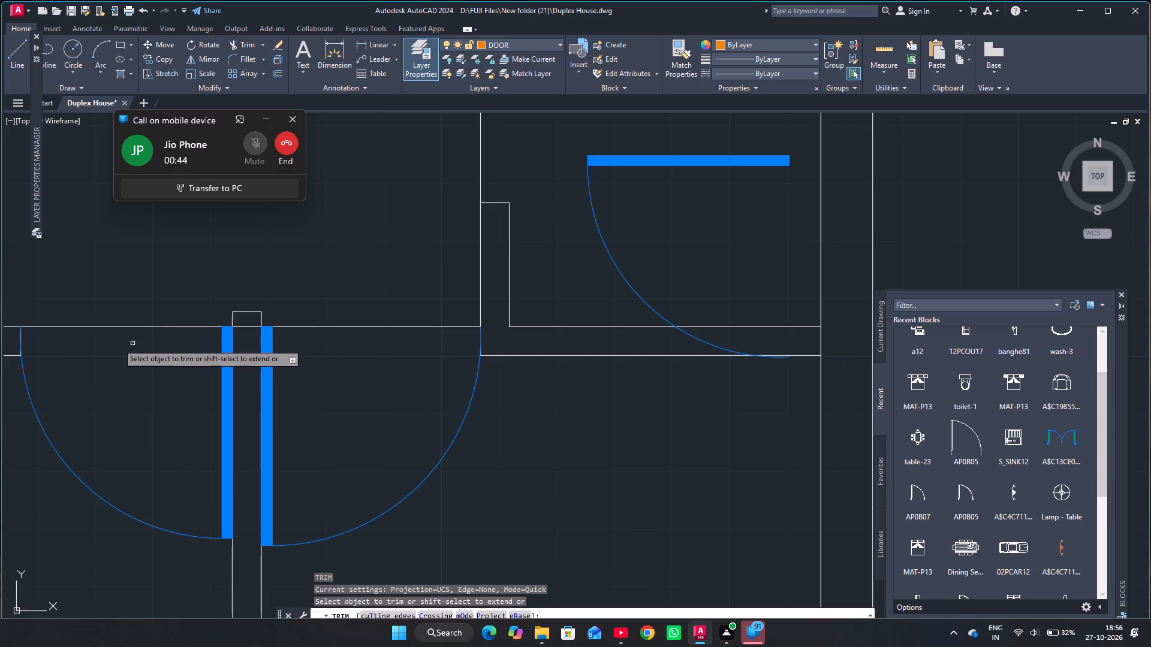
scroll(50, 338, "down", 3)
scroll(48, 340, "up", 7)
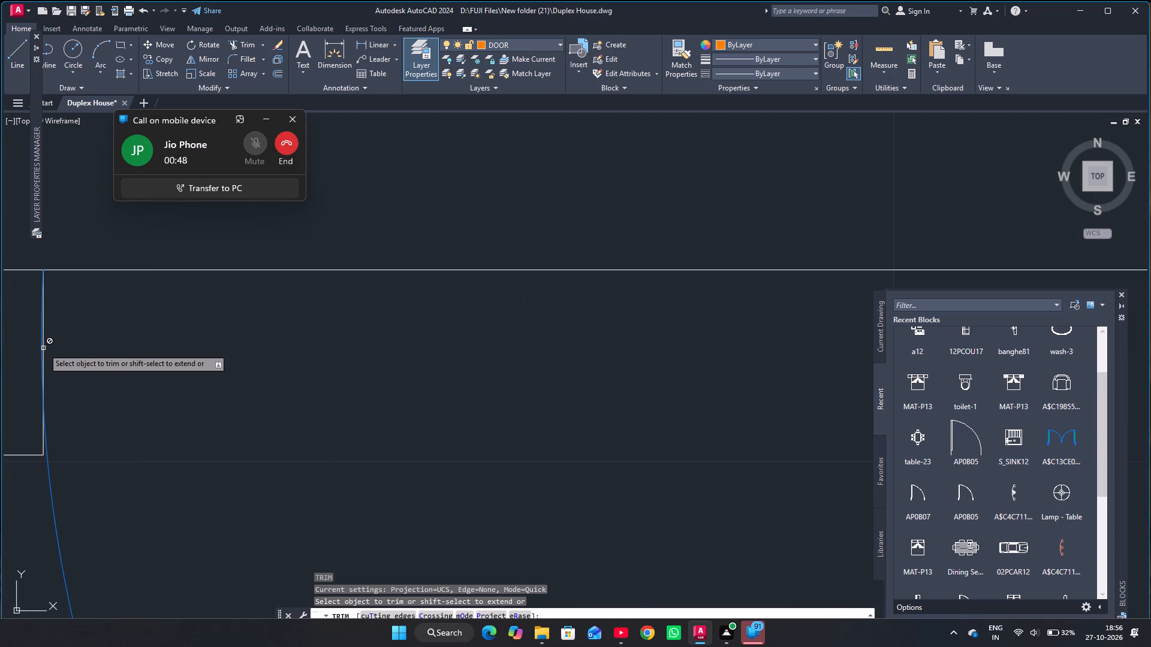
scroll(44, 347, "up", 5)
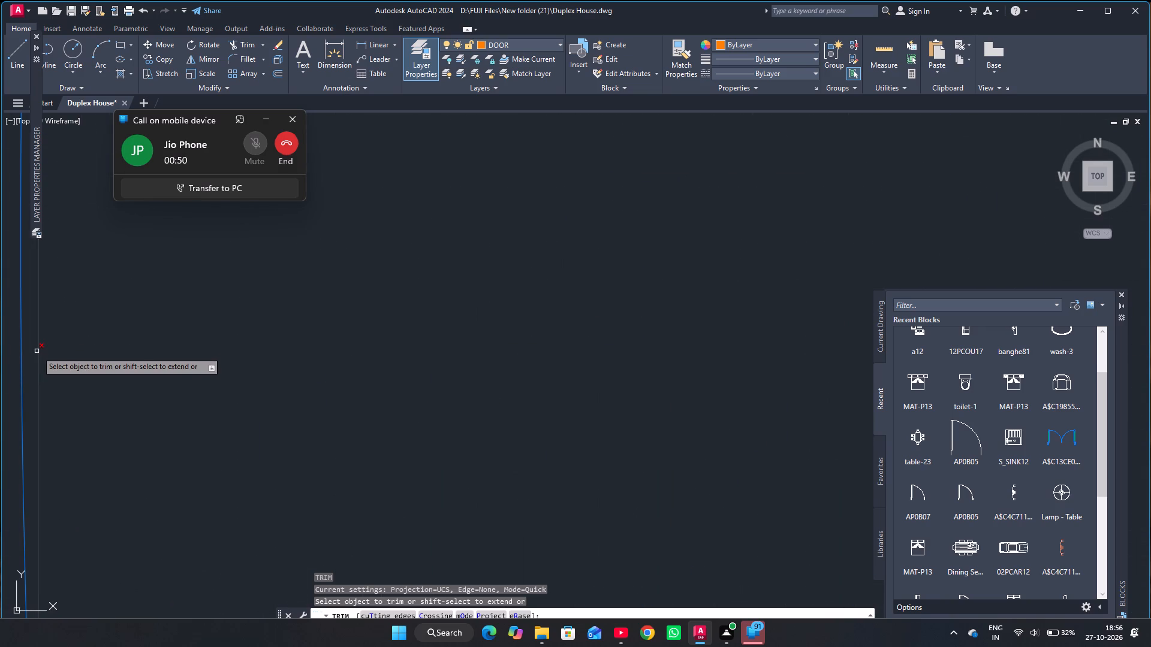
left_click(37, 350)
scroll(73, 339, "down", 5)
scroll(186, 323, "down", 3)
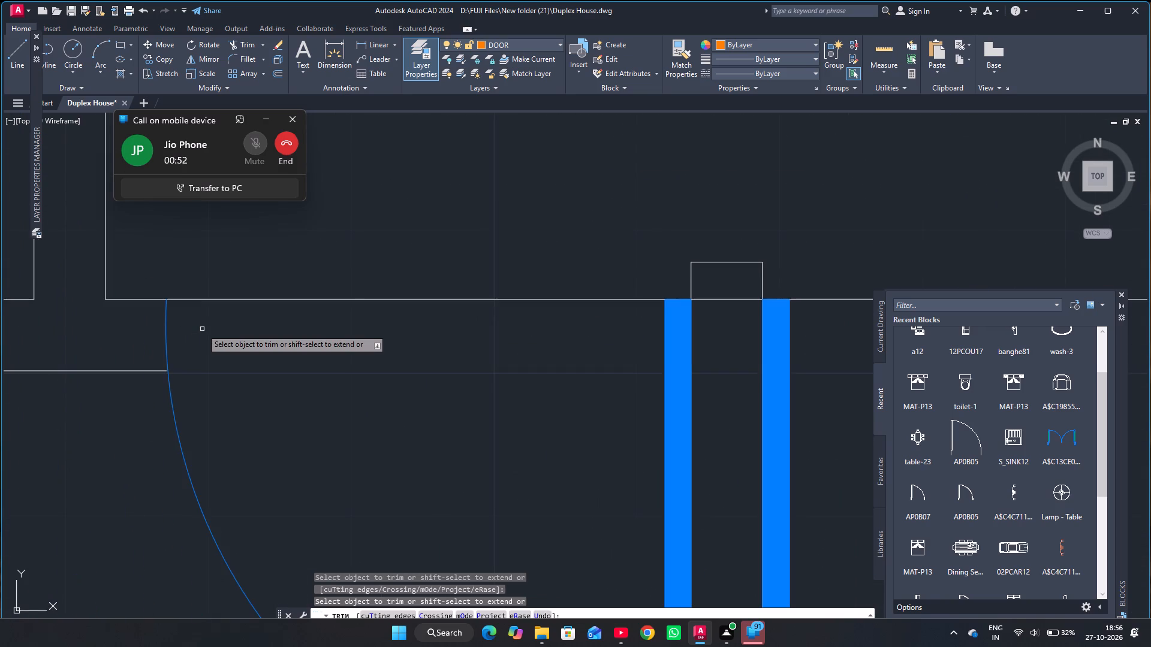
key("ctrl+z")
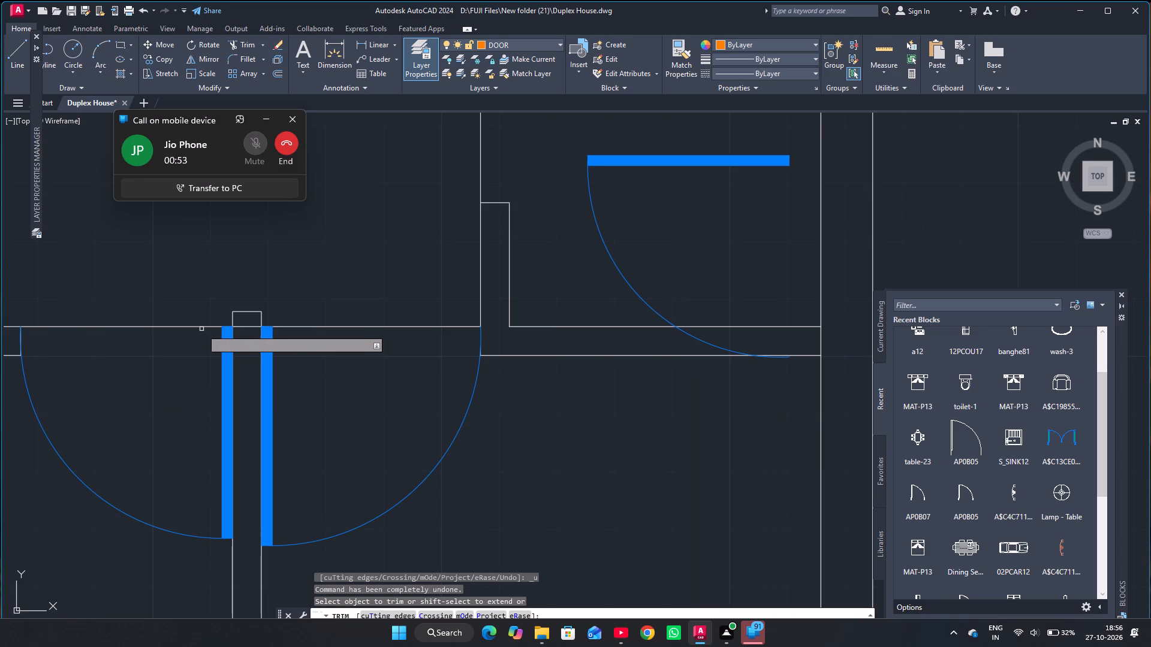
Trim the jamb line overlapping the swing arc at the lower-left room's upper door opening.
scroll(45, 349, "down", 5)
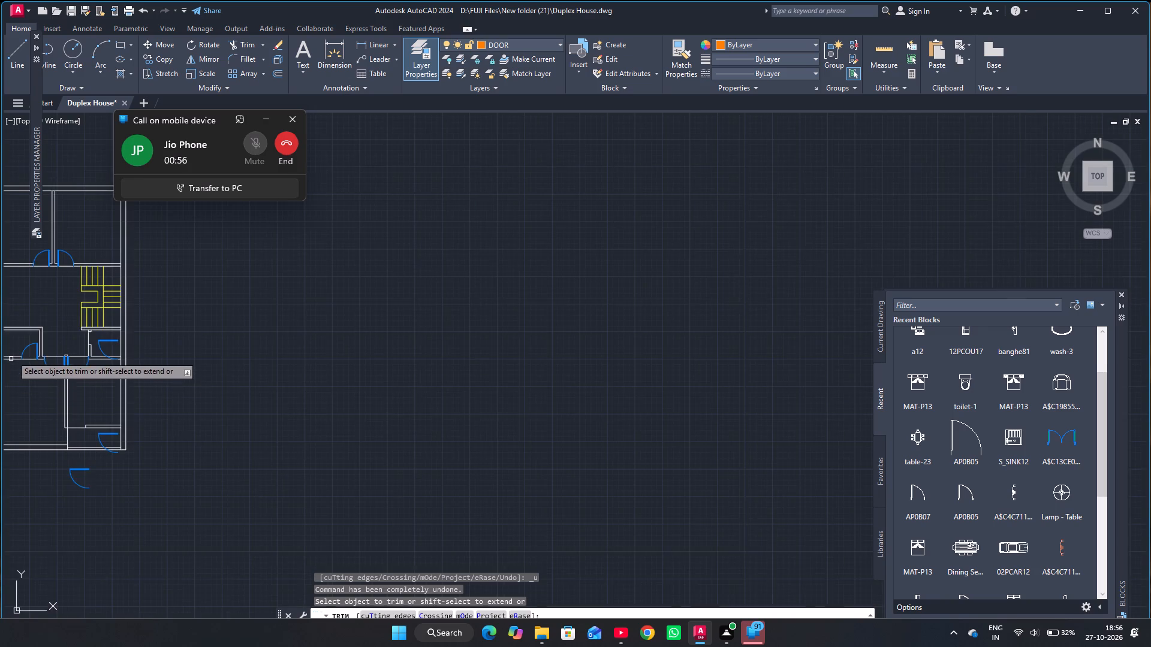
scroll(21, 347, "up", 4)
scroll(168, 421, "up", 4)
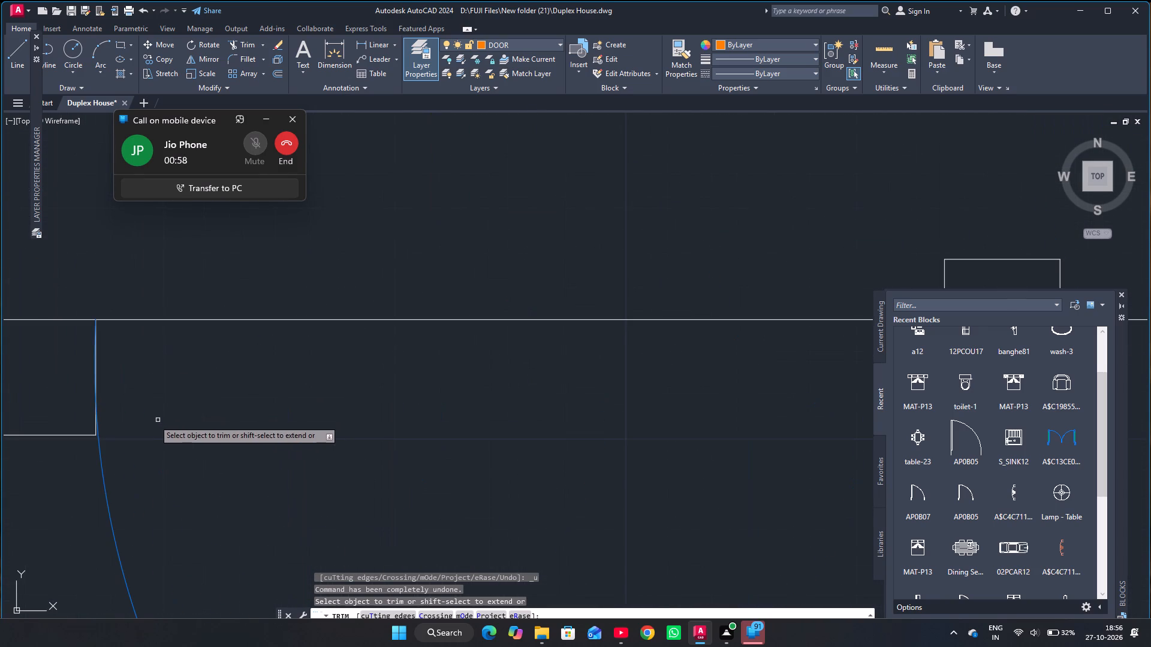
scroll(63, 379, "up", 3)
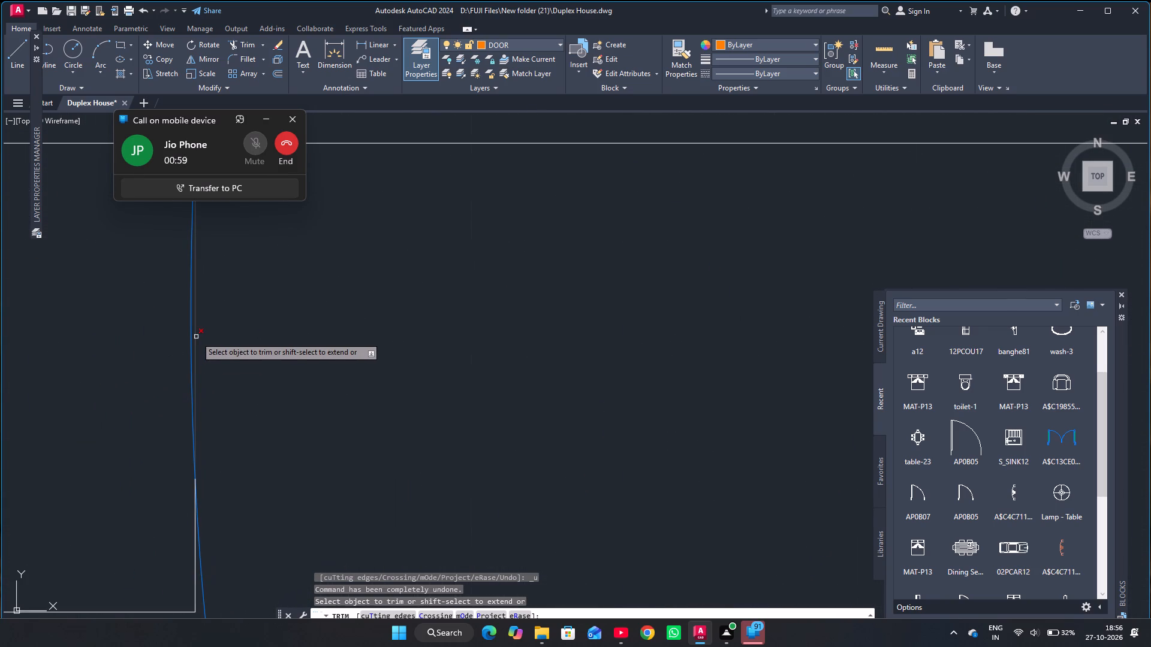
left_click(196, 337)
scroll(226, 325, "down", 4)
scroll(470, 331, "down", 1)
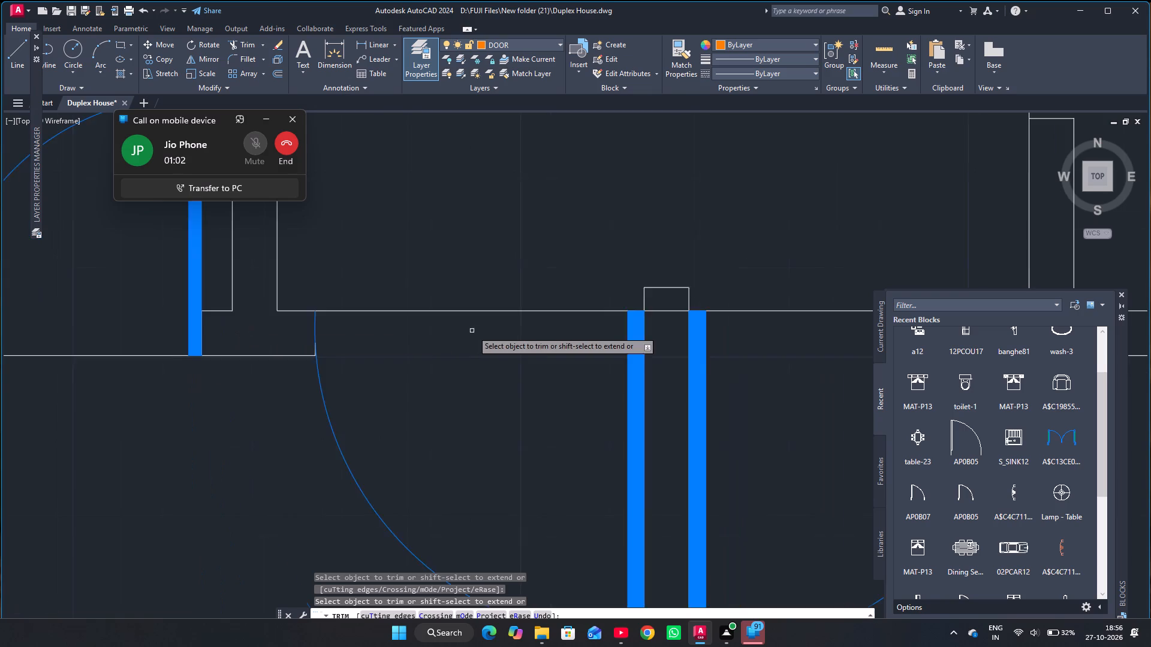
scroll(472, 331, "down", 3)
scroll(625, 332, "up", 3)
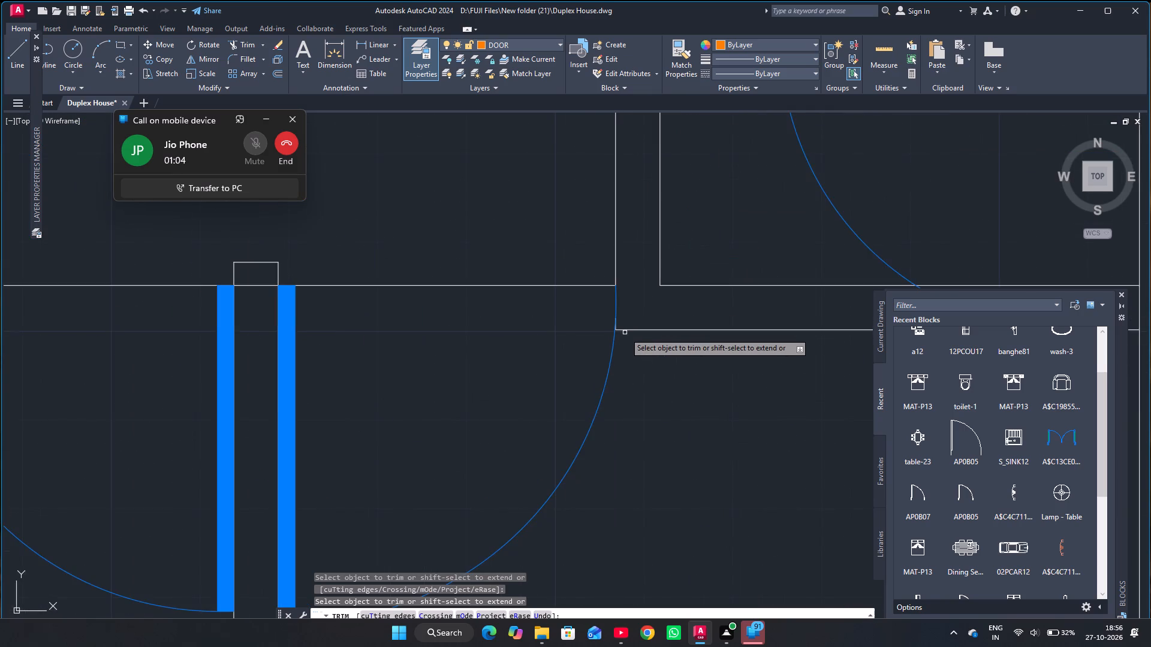
scroll(625, 332, "up", 3)
scroll(623, 332, "down", 9)
scroll(625, 331, "up", 2)
scroll(624, 331, "down", 1)
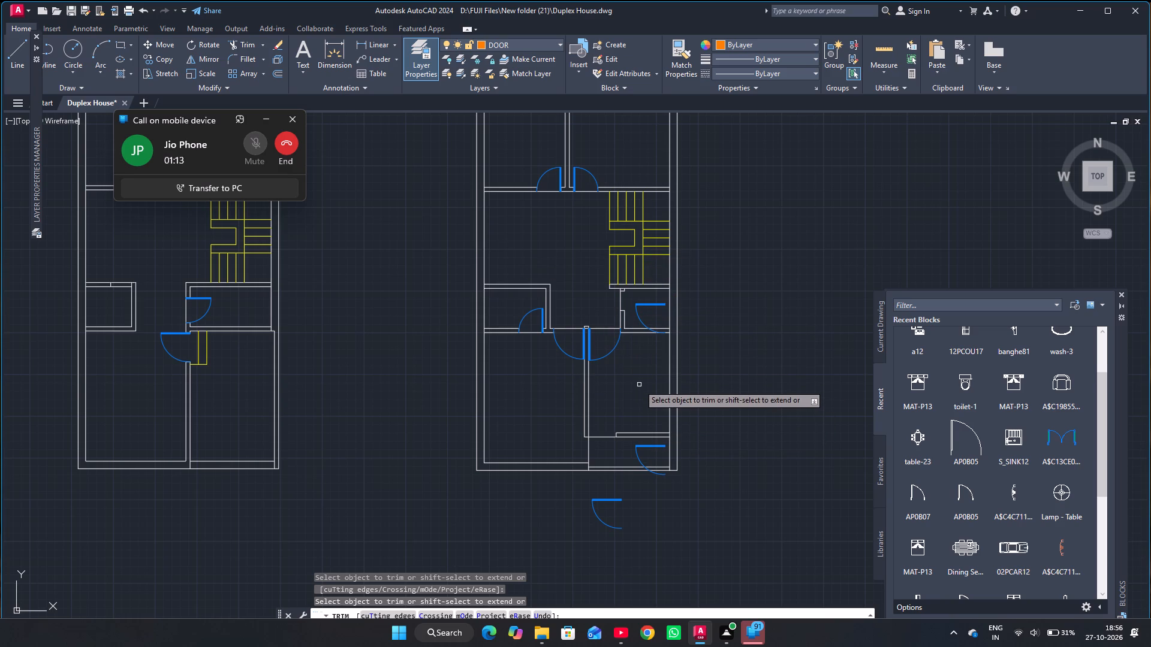
key("Escape")
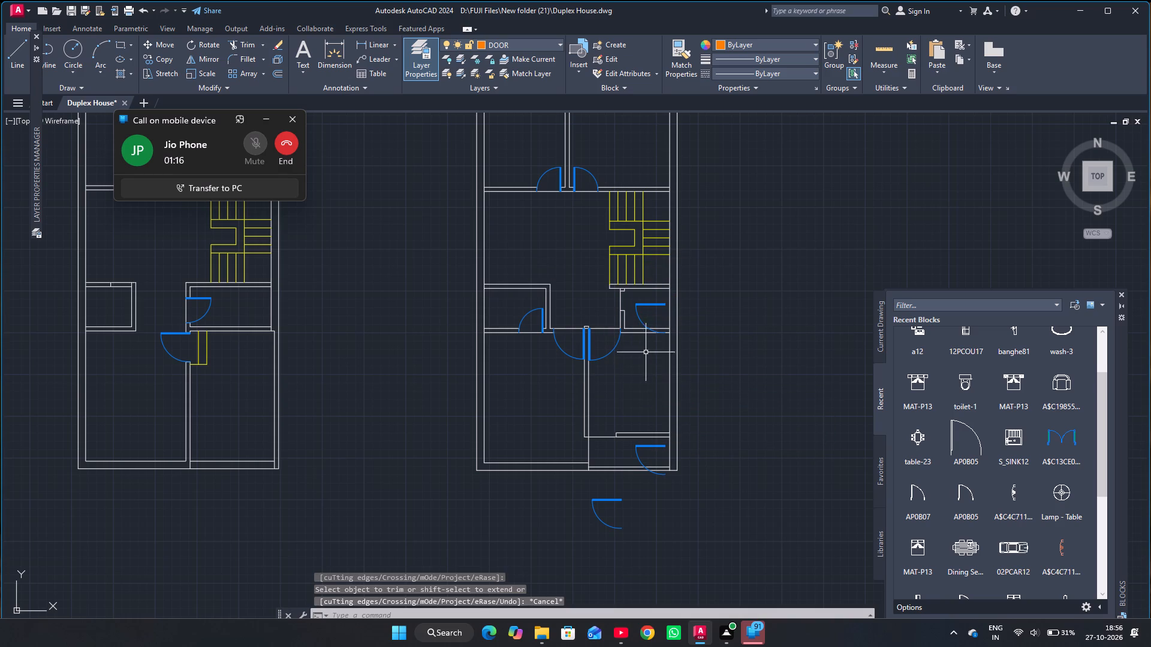
Mirror the loose door in the small room below the staircase about a vertical line outside the outer wall, keeping the original.
left_click(652, 304)
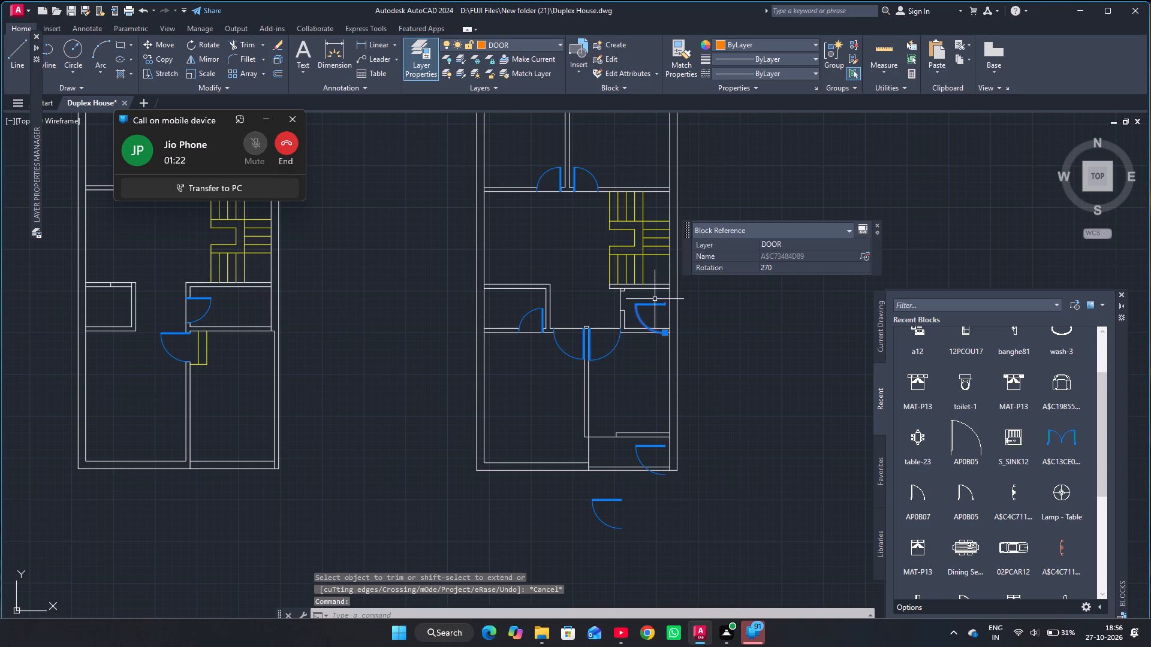
type("MI")
key("Return")
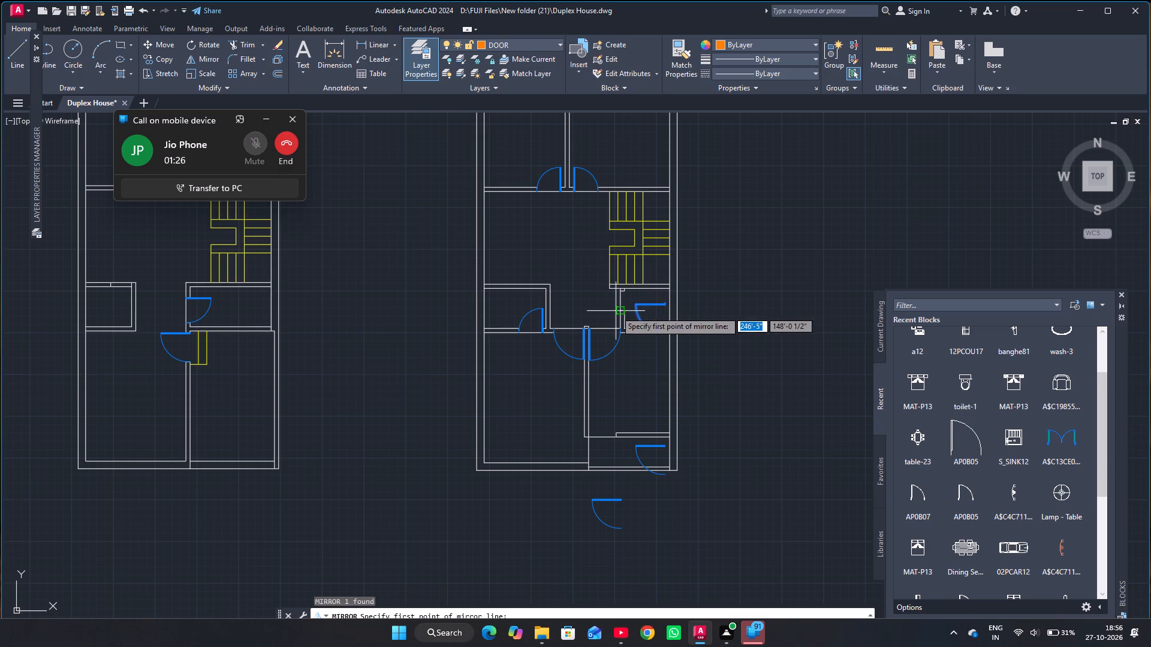
left_click(707, 321)
left_click(708, 294)
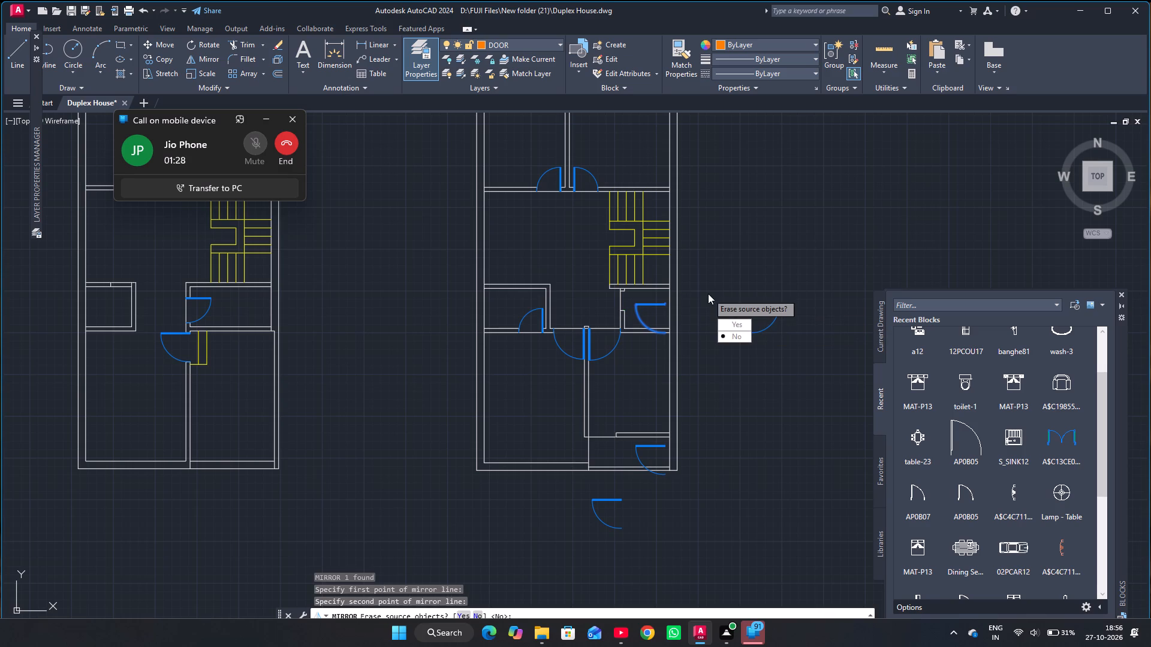
left_click_drag(733, 336, 708, 294)
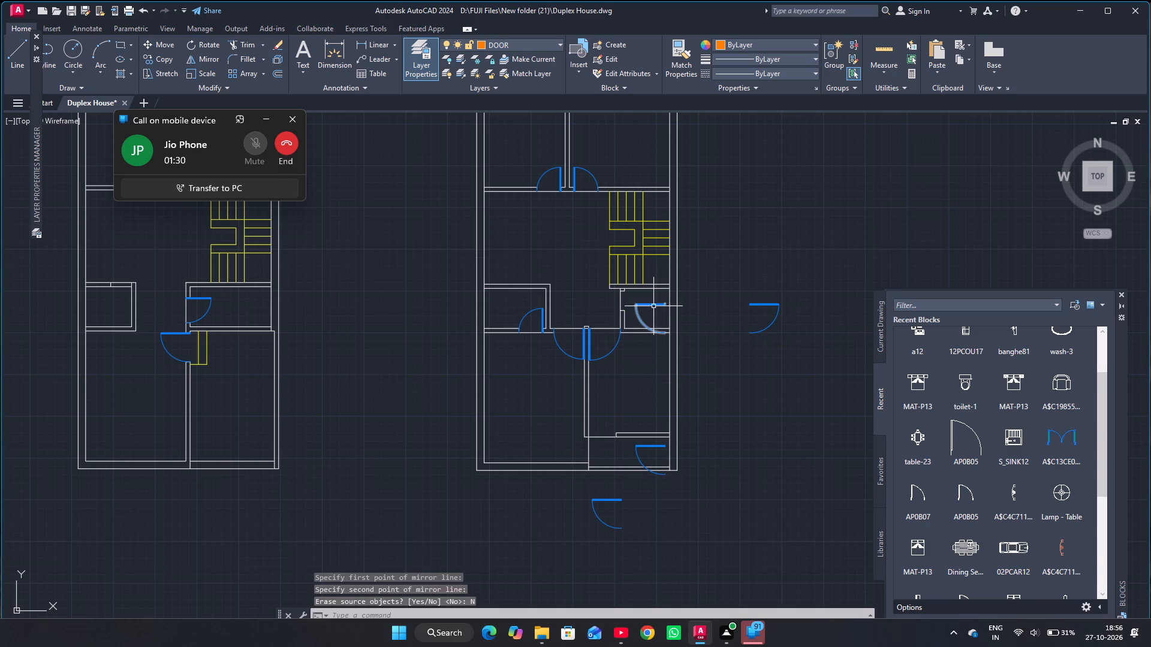
Delete the original loose door inside the small room below the staircase.
left_click(655, 302)
key("Delete")
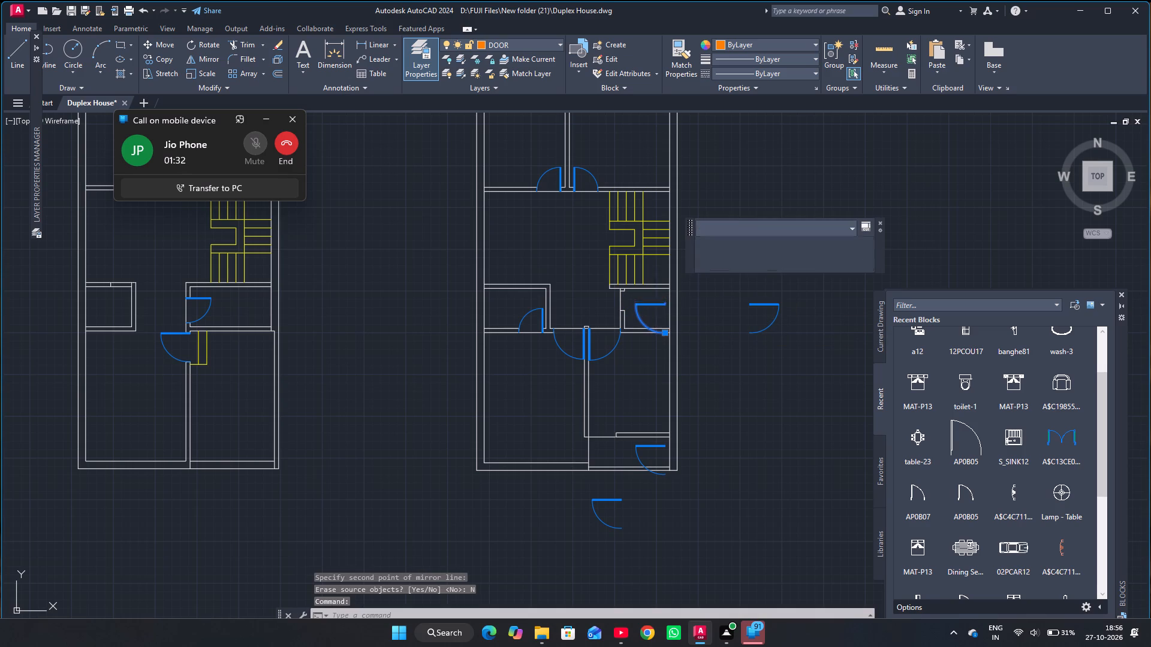
Align the loose mirrored door outside the outer wall to the opening of the small room below the staircase, scaling it to fit.
left_click(769, 304)
type("AL")
key("Return")
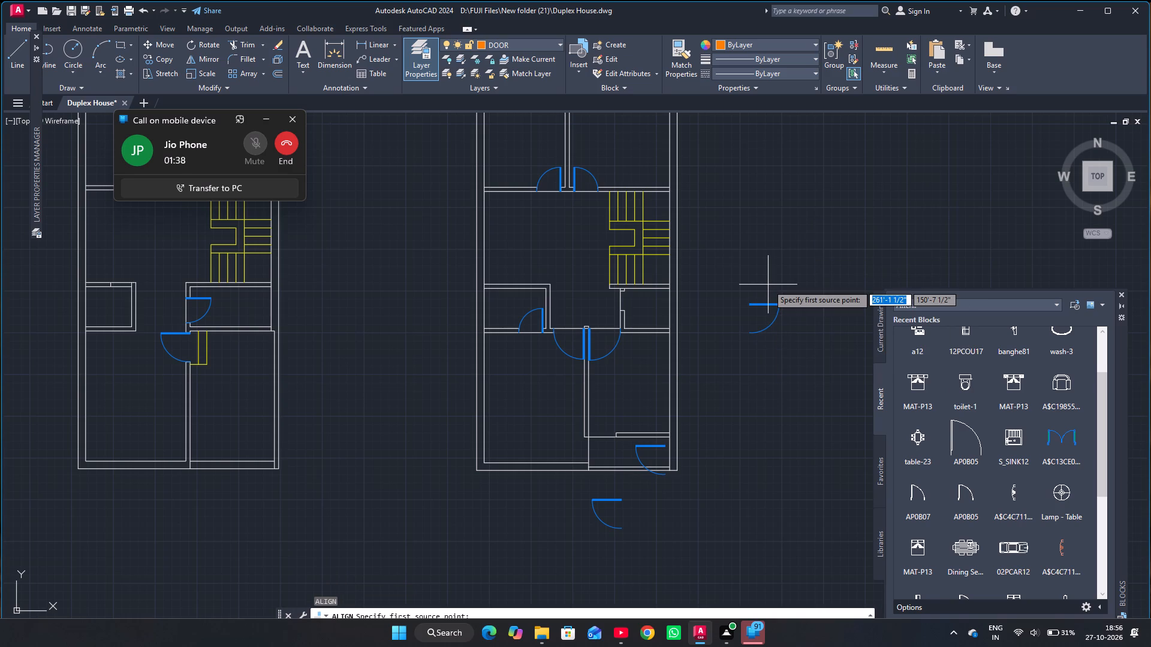
scroll(751, 326, "up", 2)
scroll(737, 265, "up", 1)
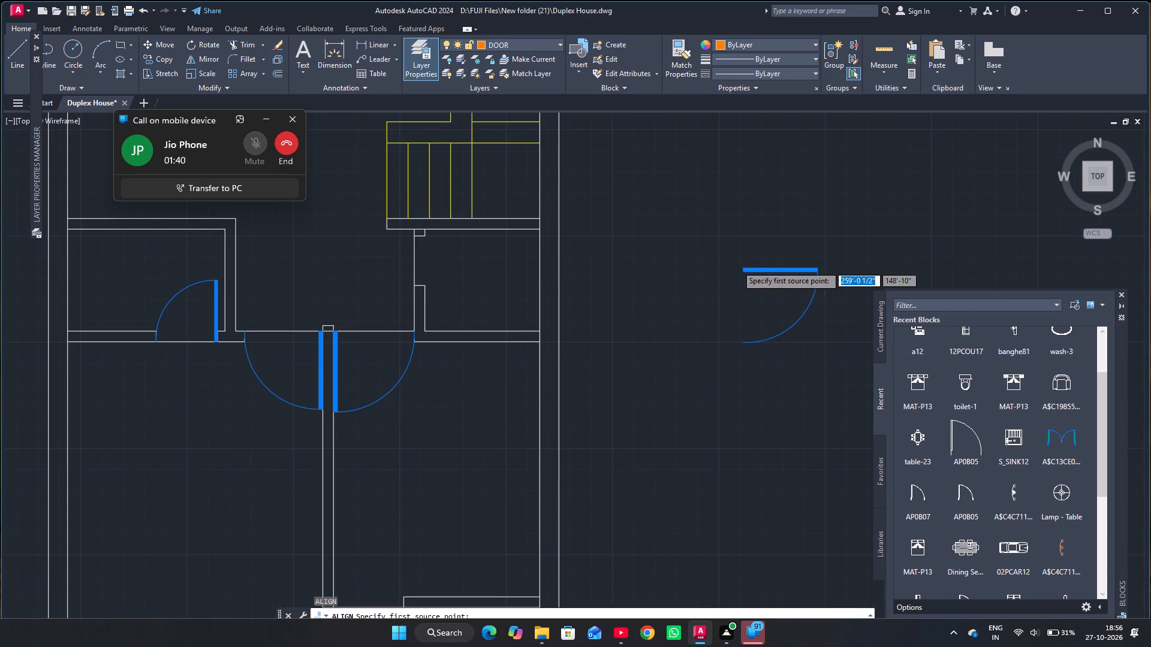
scroll(737, 265, "up", 3)
left_click(756, 277)
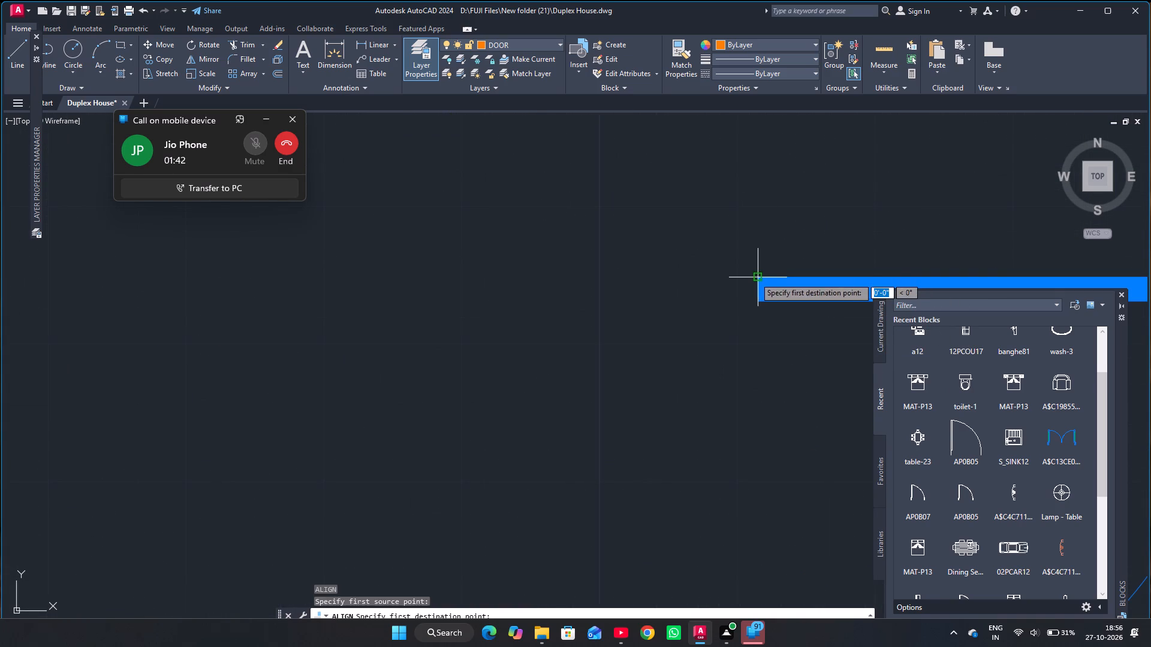
scroll(527, 263, "down", 6)
scroll(361, 262, "up", 5)
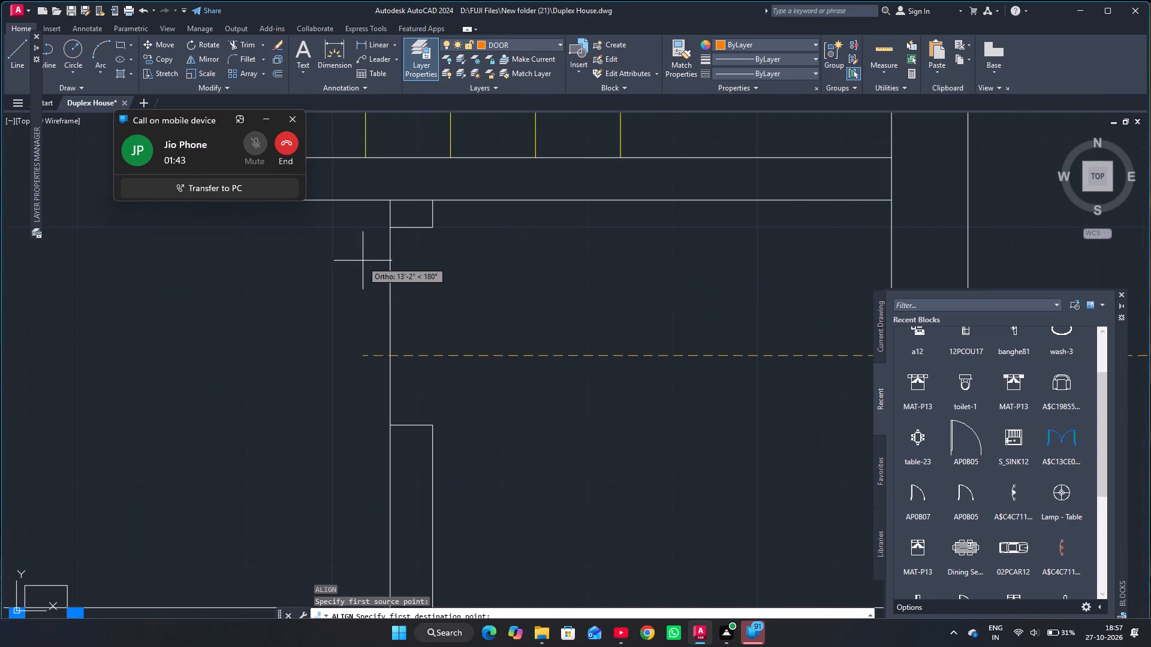
left_click(390, 226)
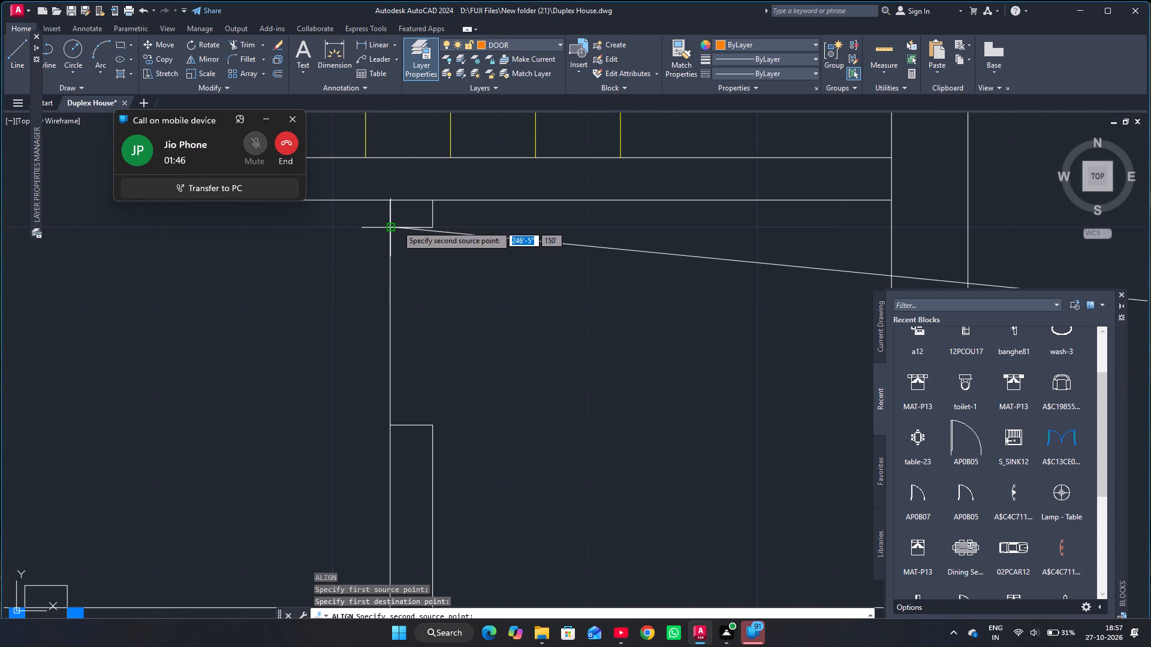
scroll(498, 231, "down", 5)
scroll(616, 280, "up", 3)
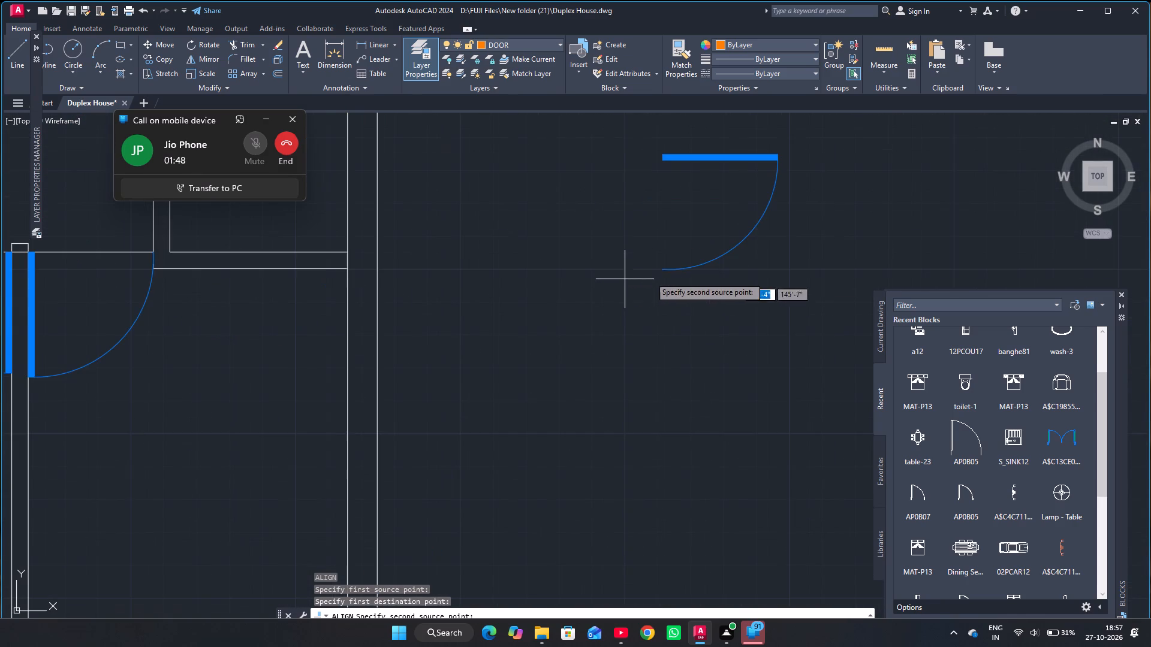
scroll(671, 271, "up", 4)
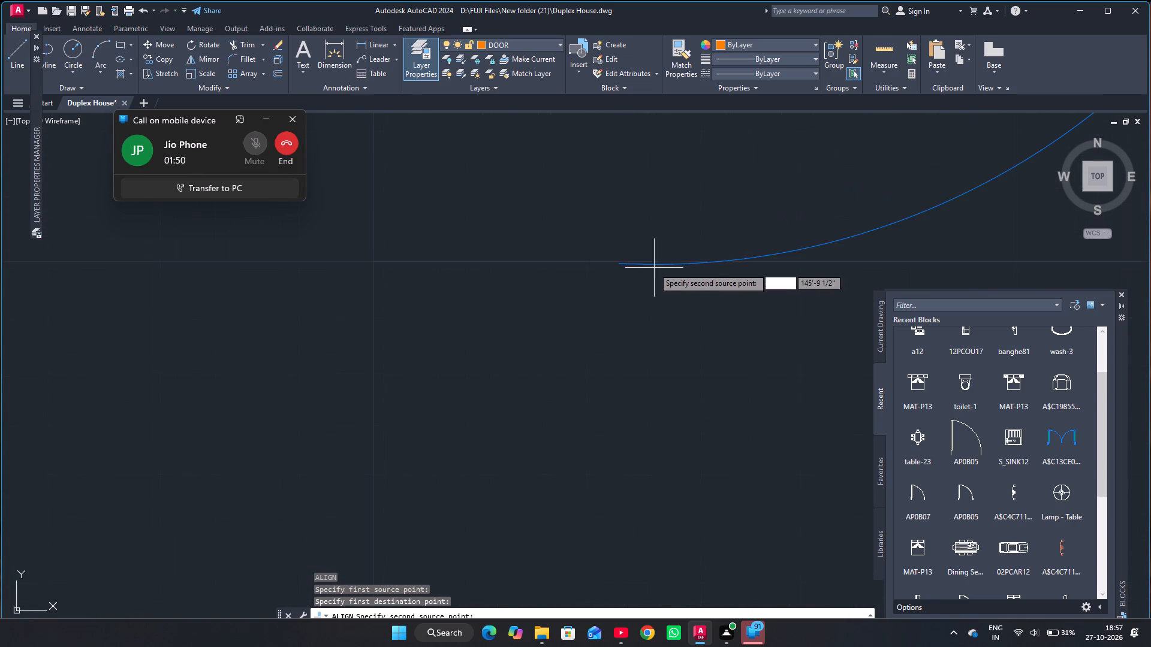
left_click(620, 265)
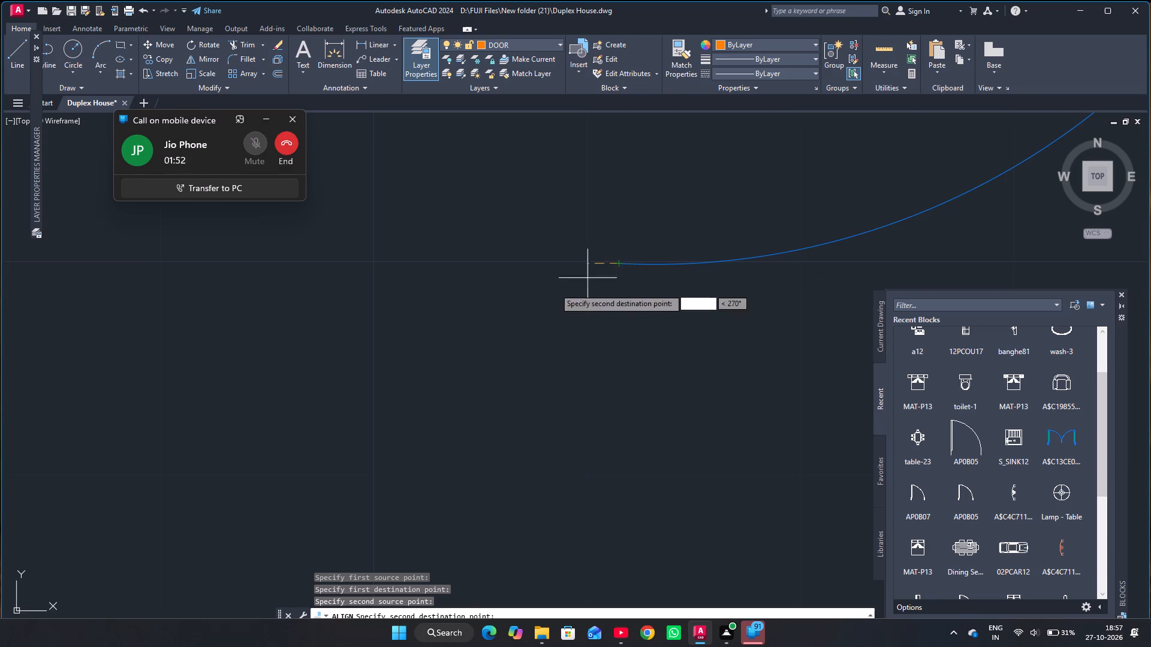
scroll(523, 297, "down", 4)
scroll(45, 273, "down", 5)
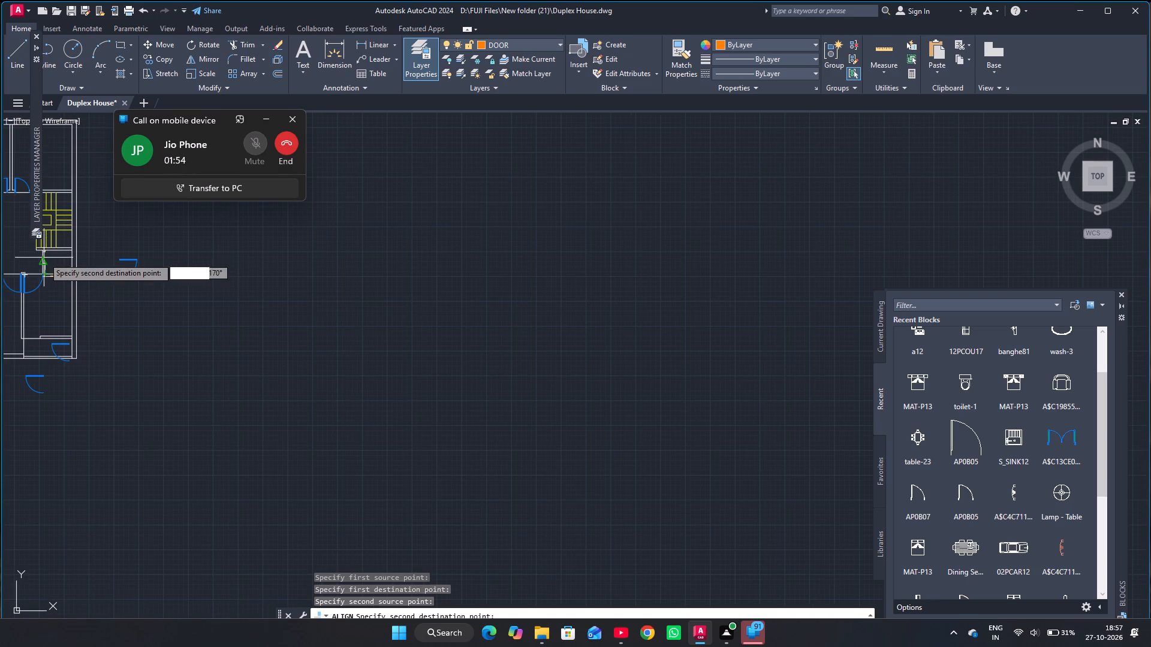
scroll(44, 258, "up", 4)
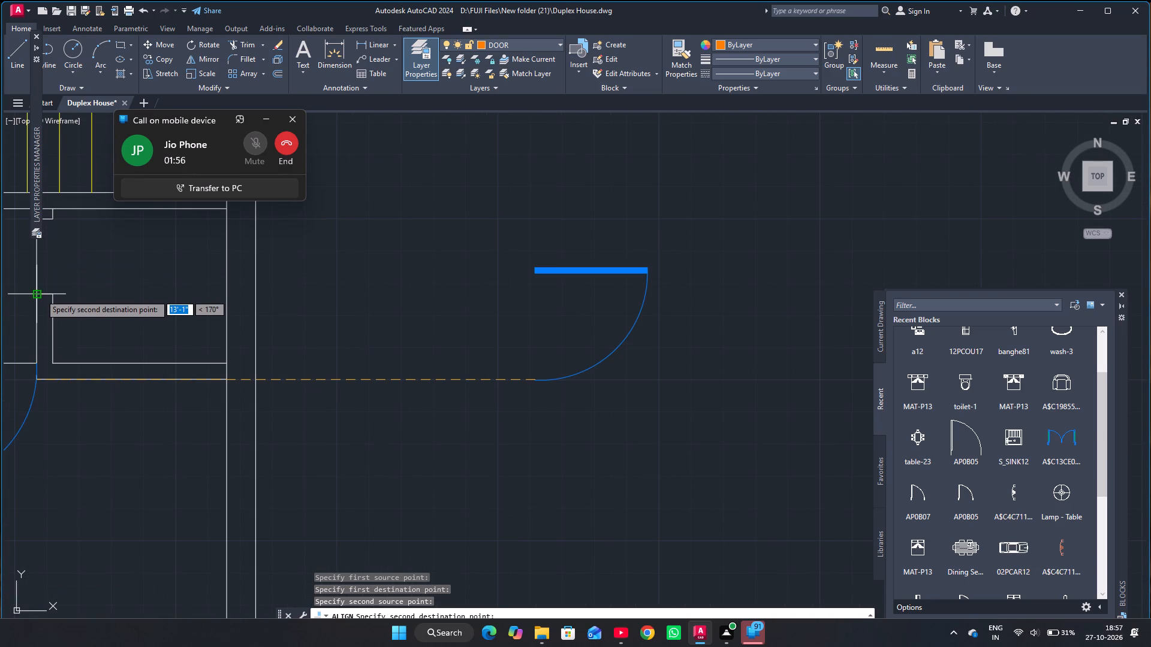
left_click(38, 294)
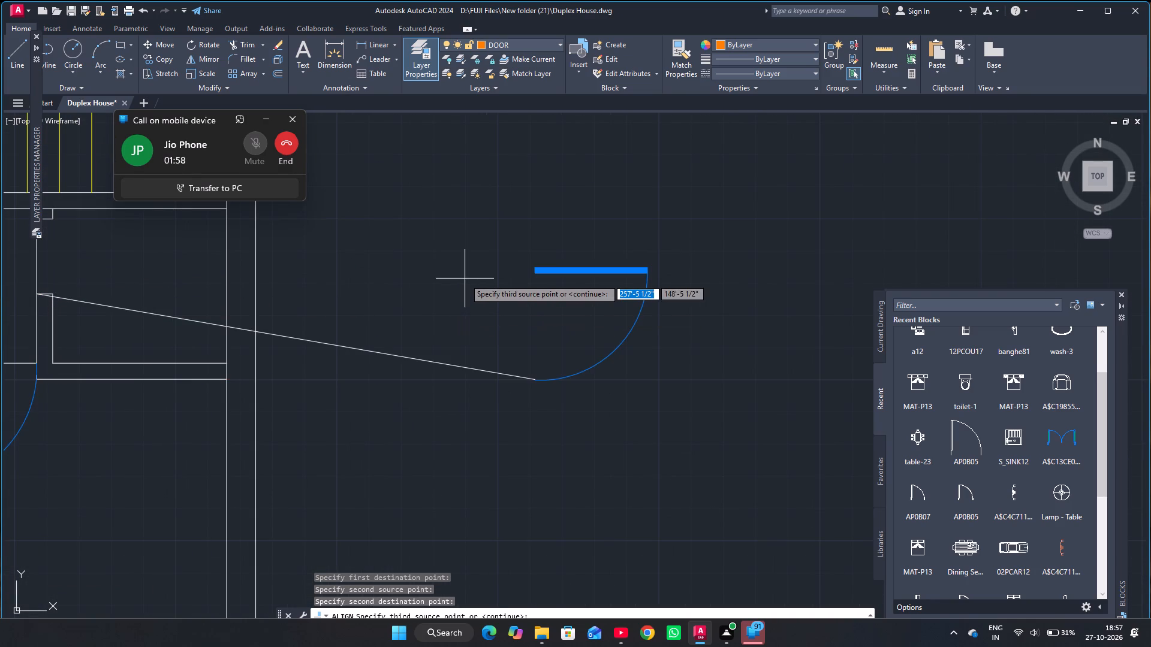
key("Return")
key("Up")
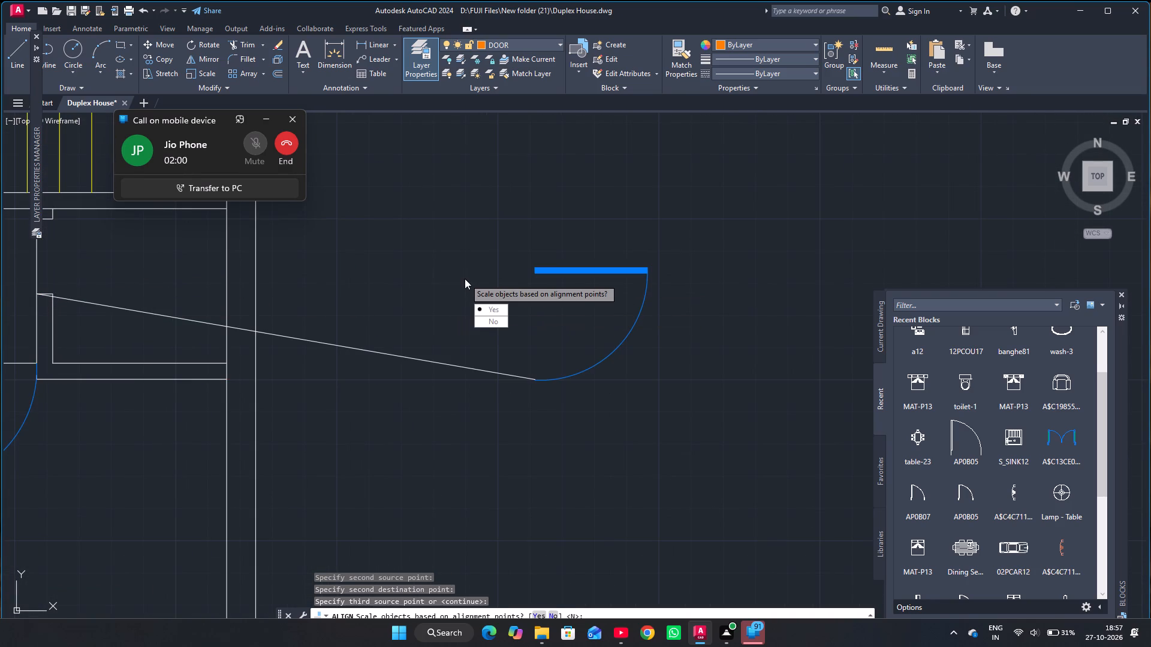
key("Return")
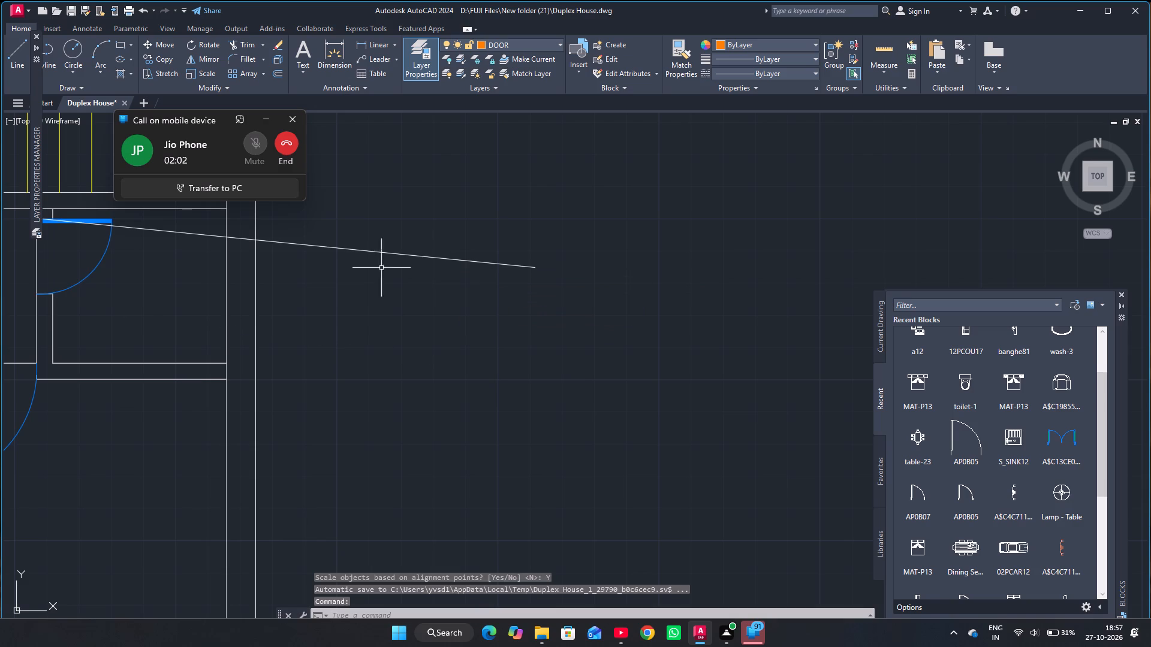
Trim the lower jamb line overlapping the swing arc at the door opening of the small room below the staircase.
scroll(29, 289, "up", 4)
scroll(109, 312, "up", 4)
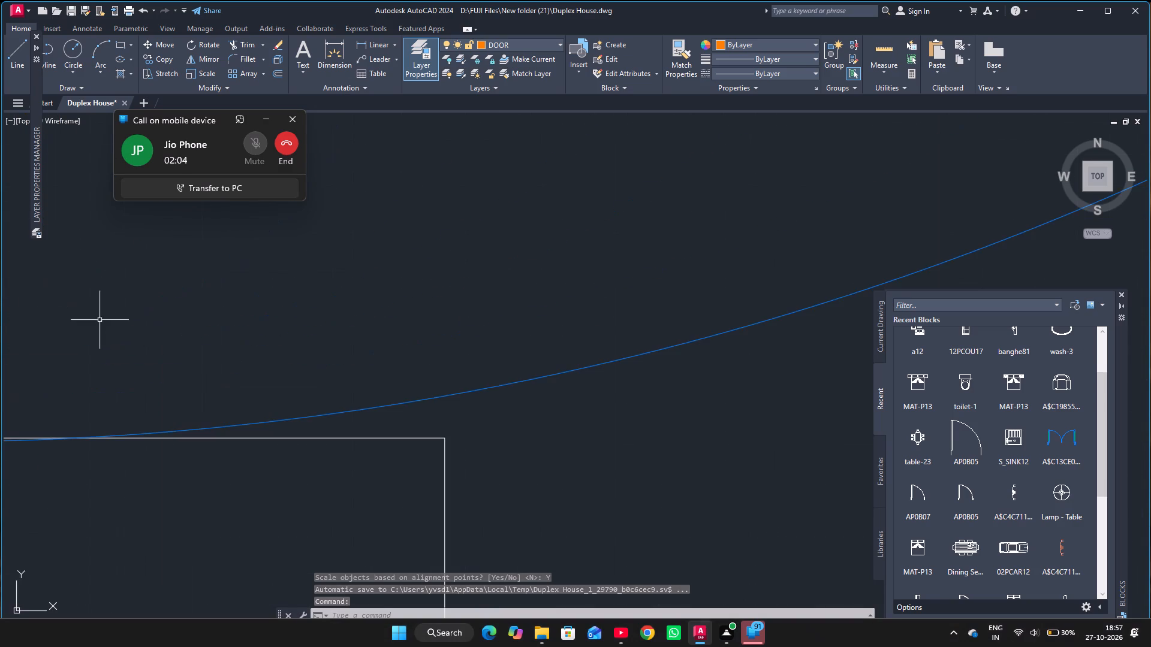
scroll(92, 370, "down", 4)
scroll(44, 410, "up", 6)
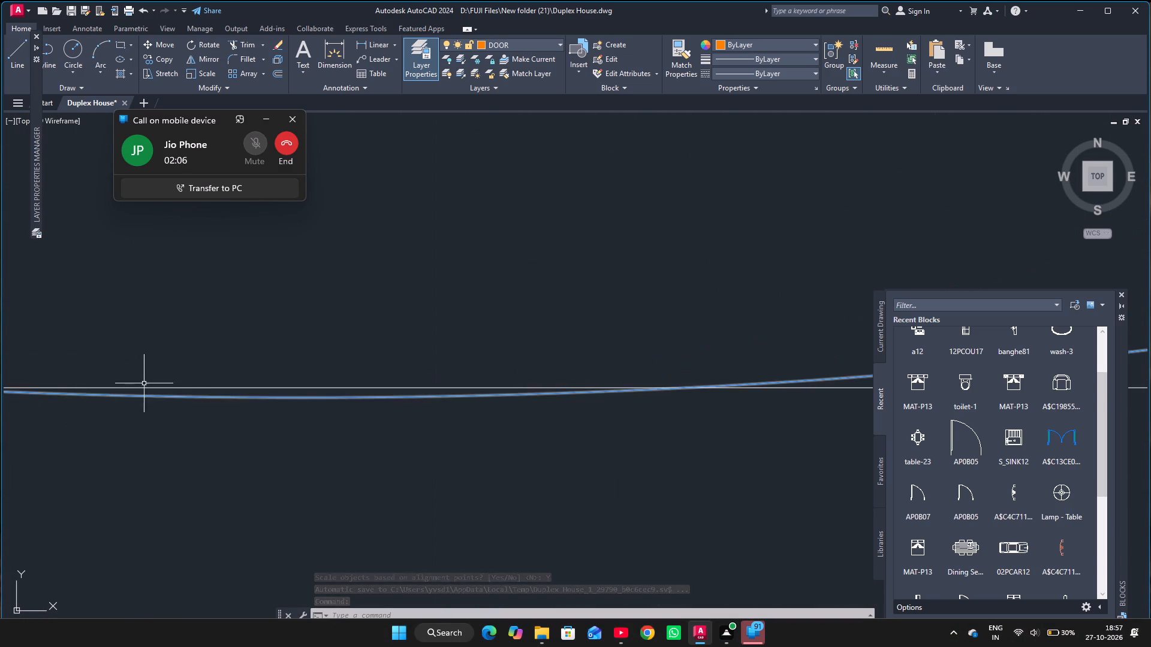
type("TR")
key("Return")
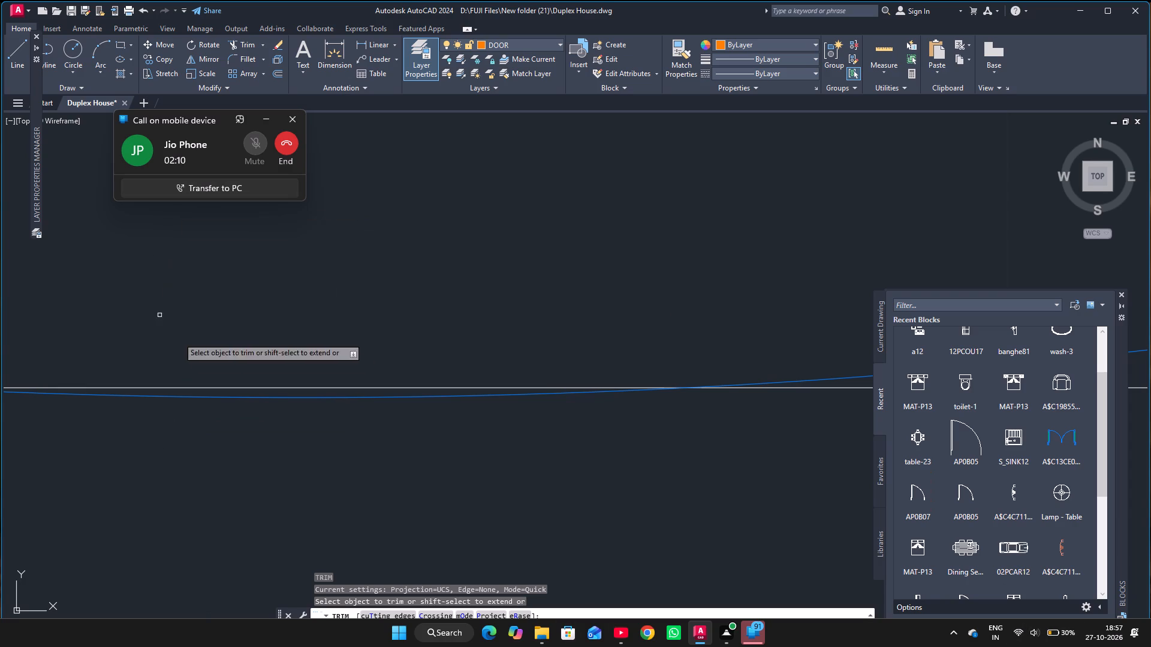
left_click(260, 389)
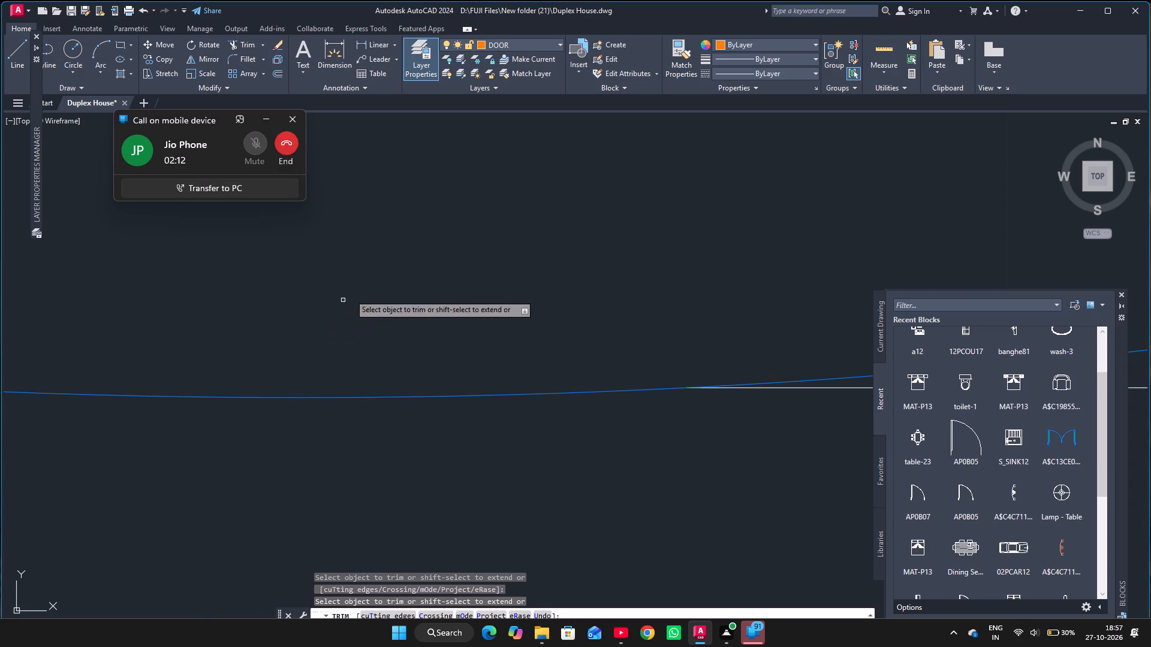
scroll(351, 294, "down", 10)
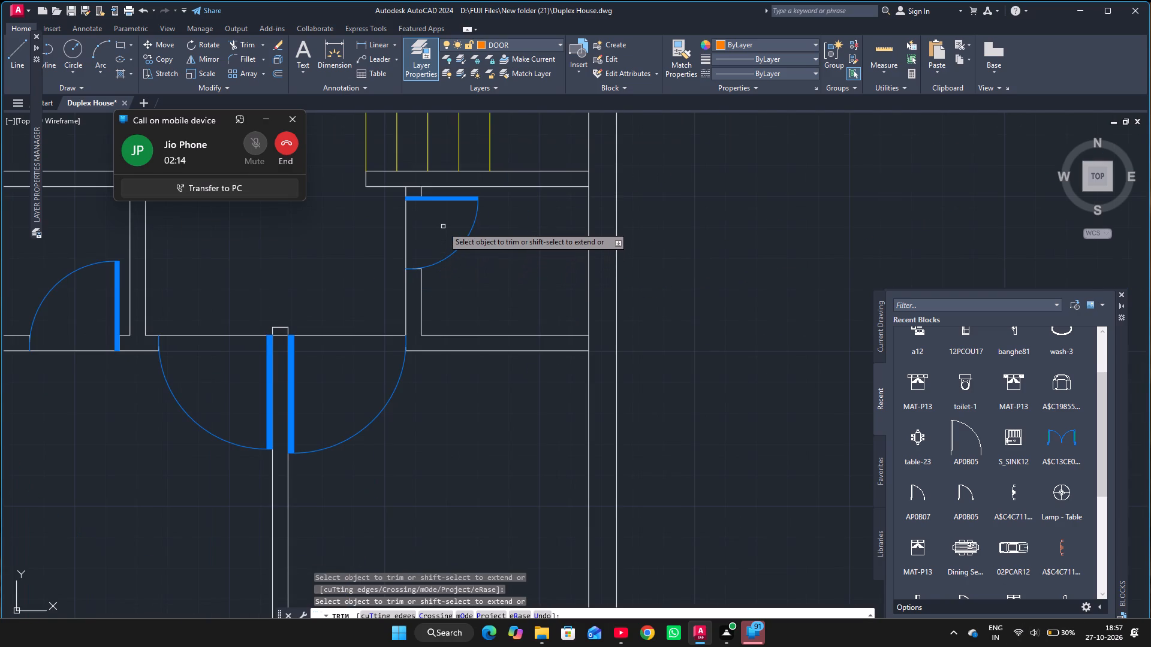
key("Escape")
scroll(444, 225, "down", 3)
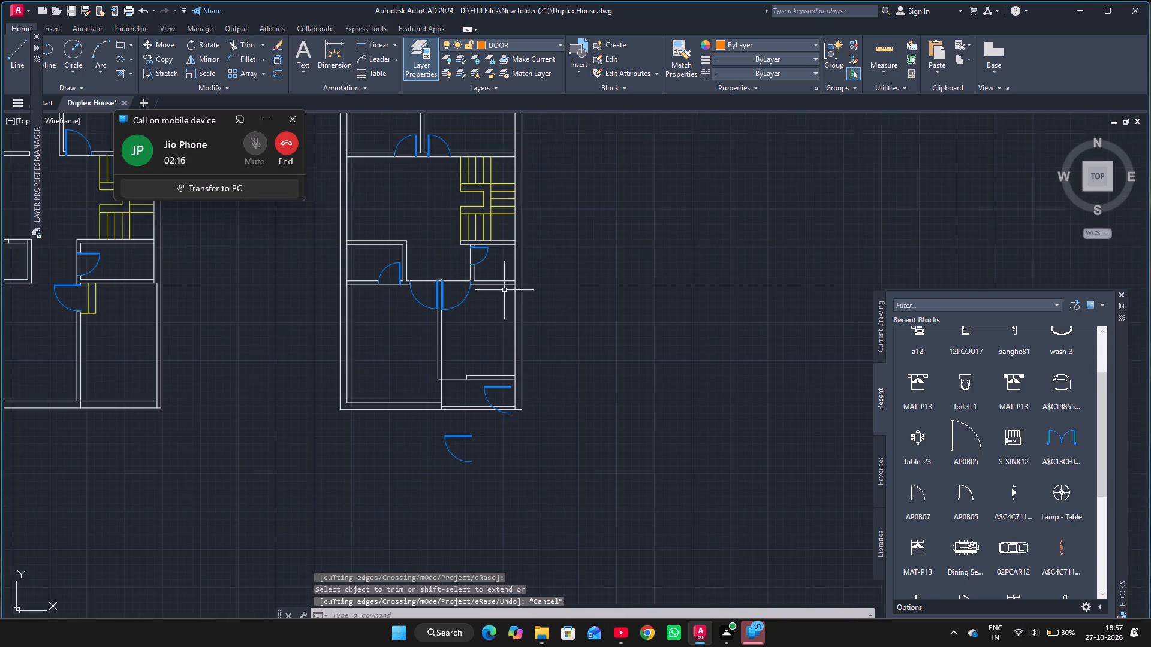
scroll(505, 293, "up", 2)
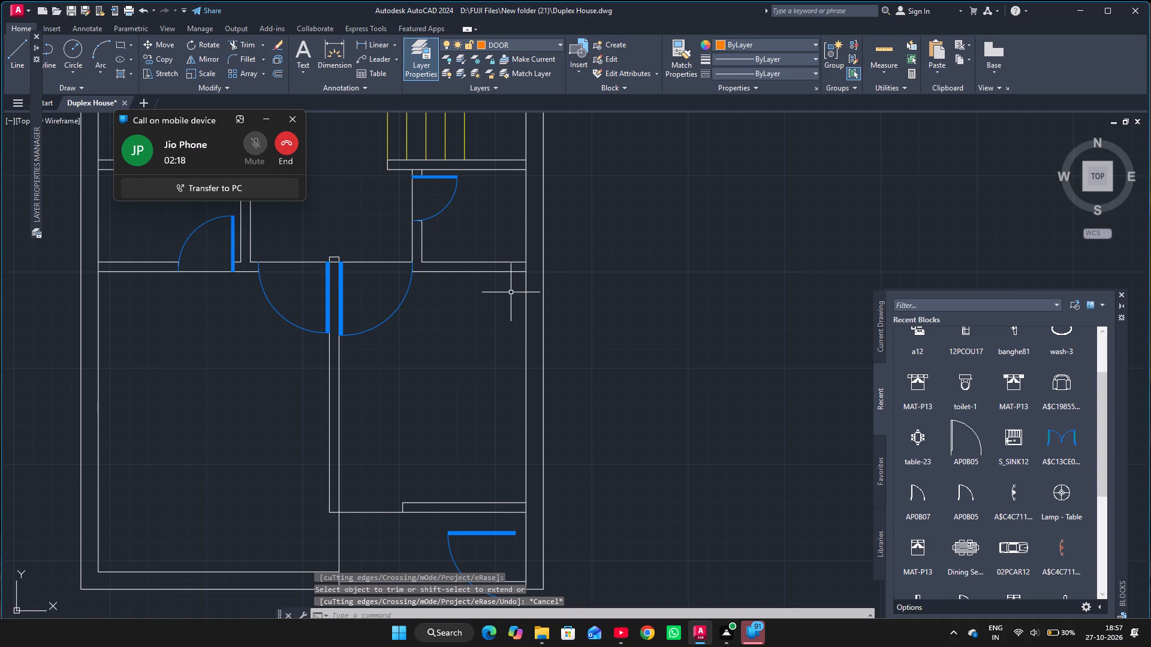
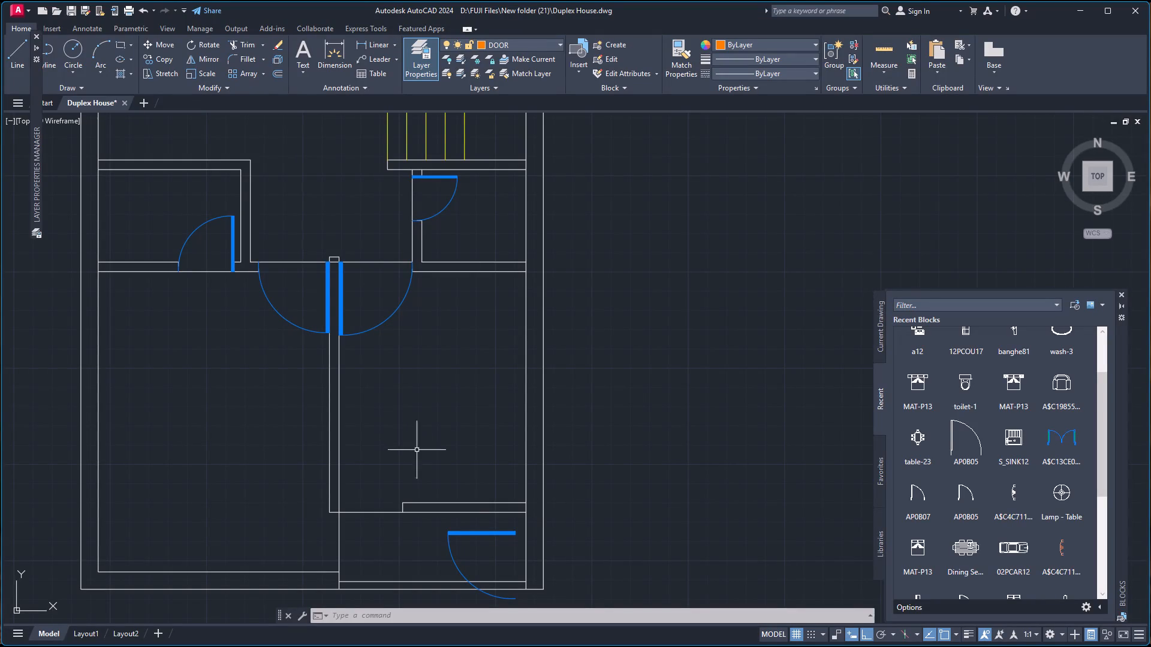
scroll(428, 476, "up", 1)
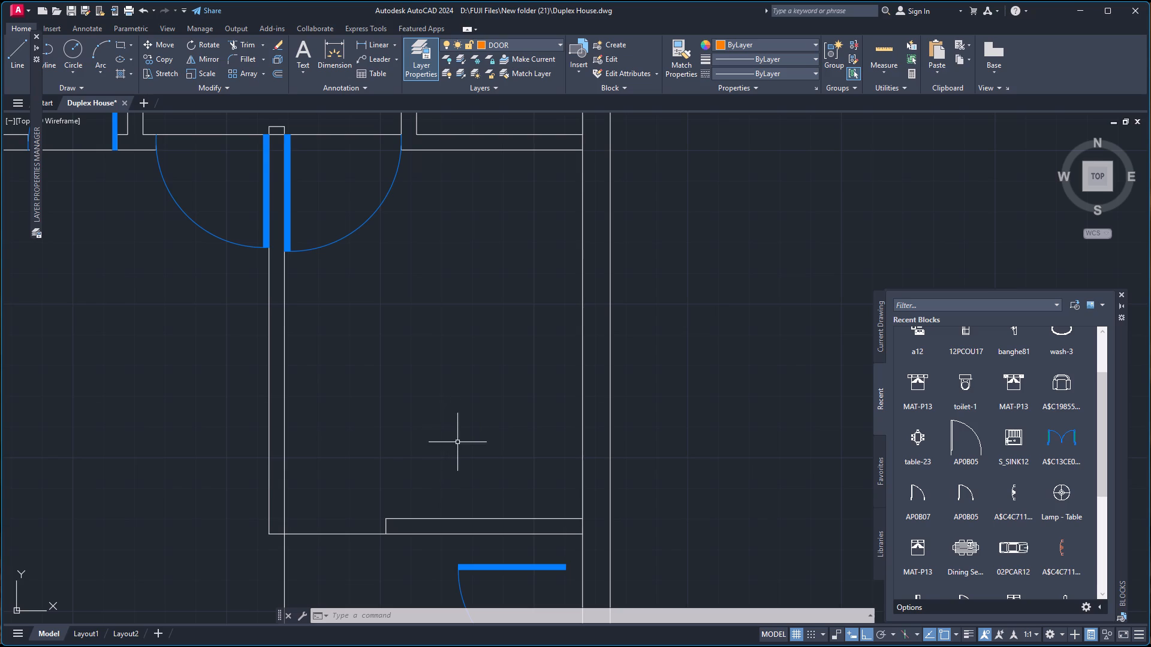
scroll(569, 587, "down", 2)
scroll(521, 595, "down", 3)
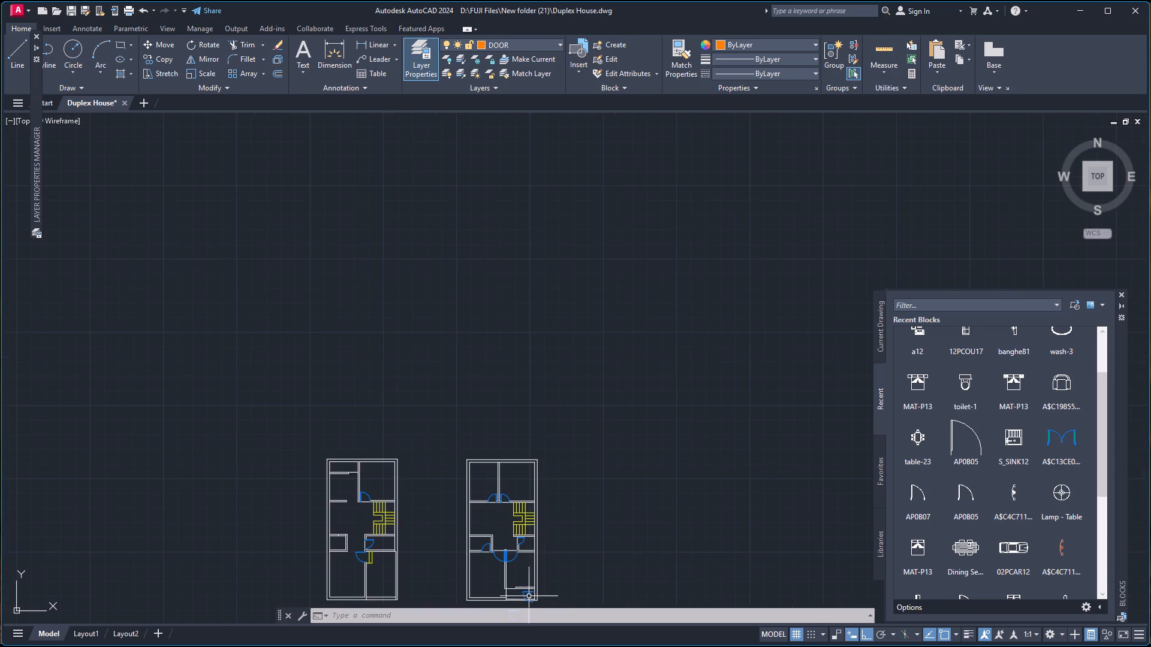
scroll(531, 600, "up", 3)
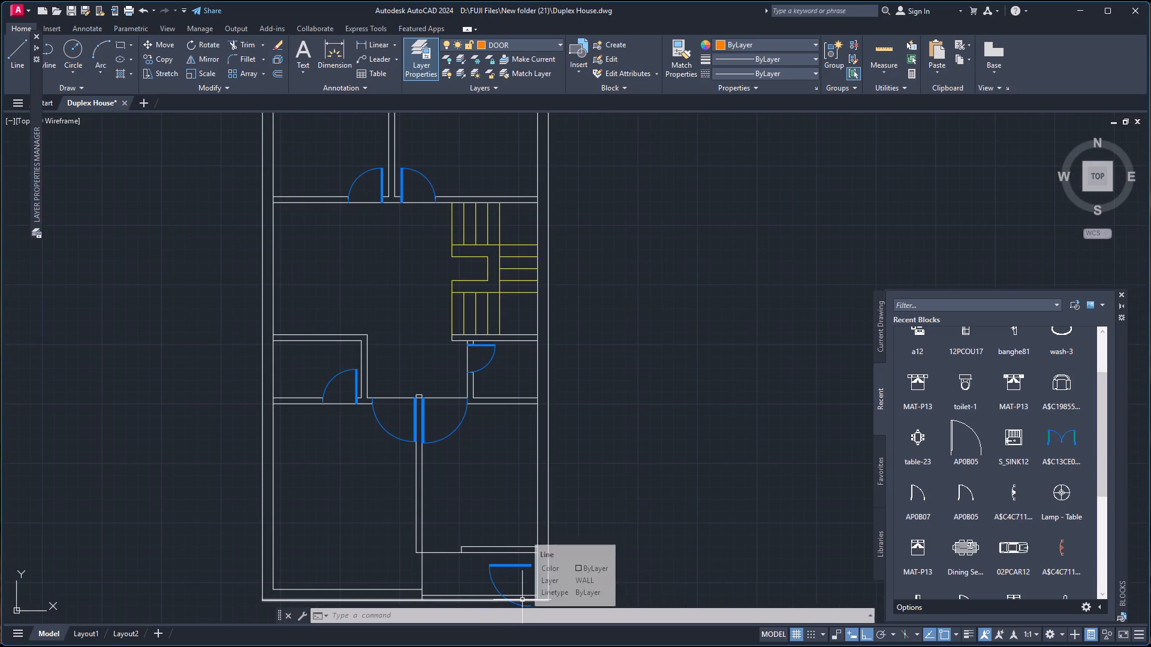
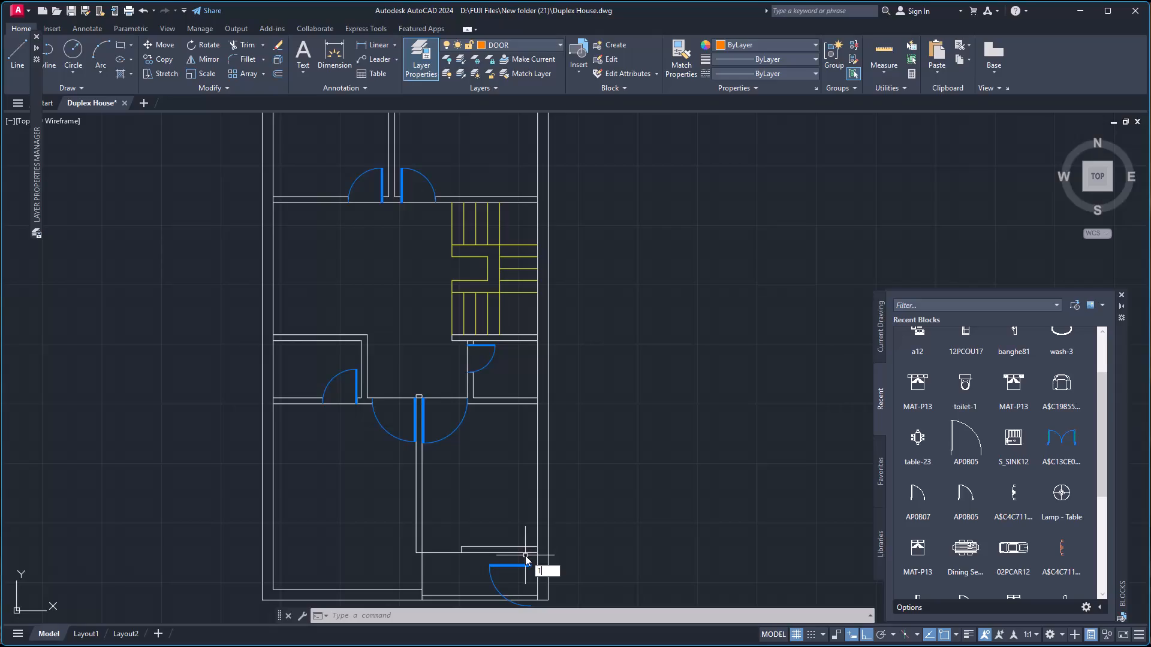
Mirror the loose door block below the right-hand floor plan about a horizontal line beneath it, keeping the source object.
scroll(617, 548, "down", 4)
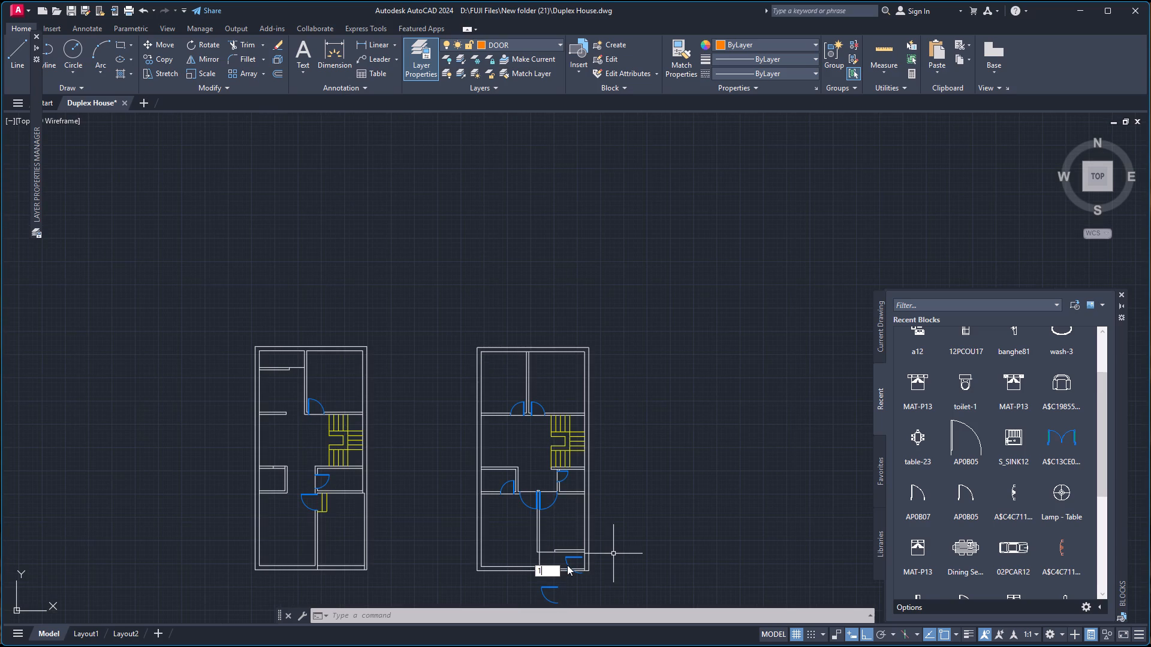
key("grave")
key("Escape")
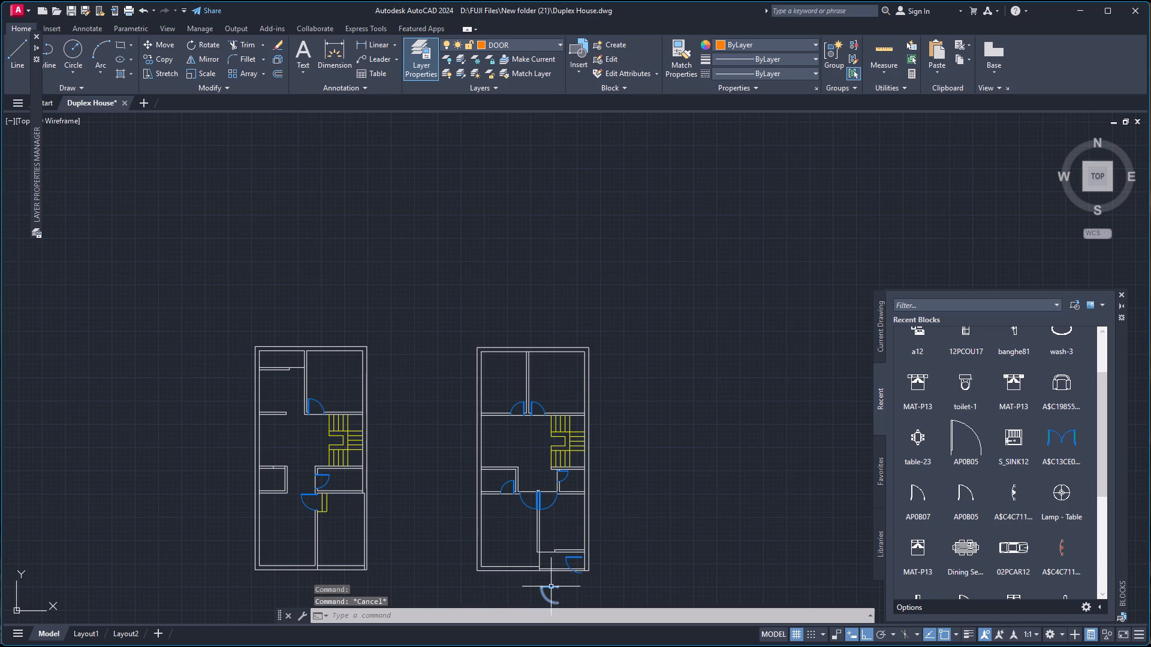
scroll(552, 596, "up", 4)
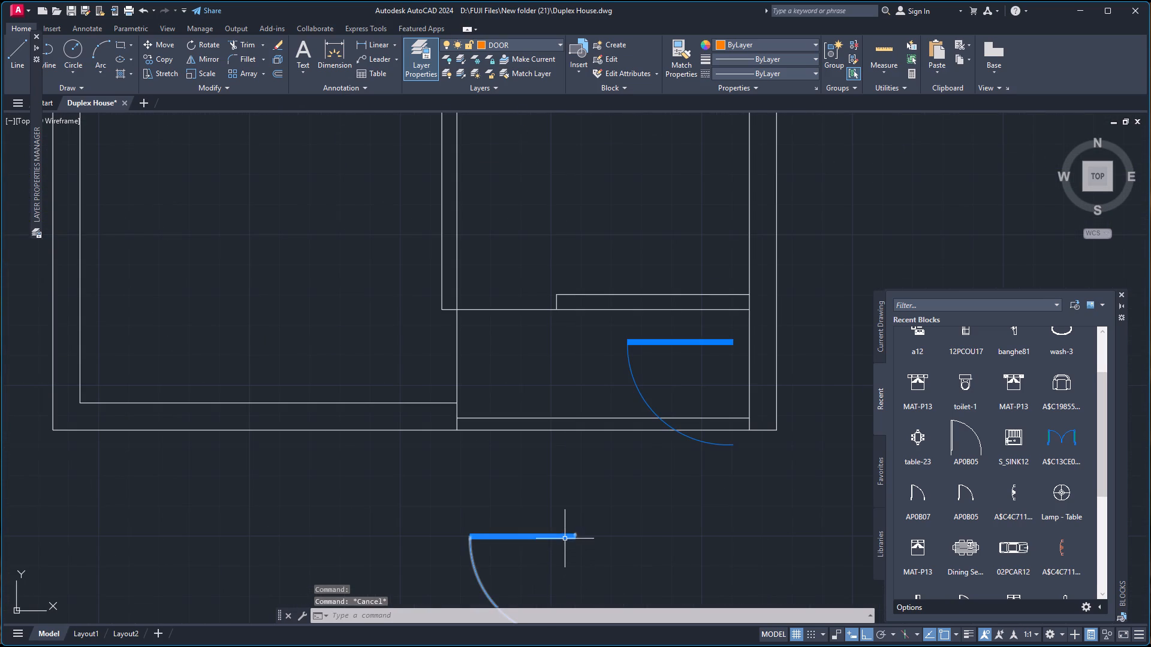
left_click(565, 539)
scroll(566, 576, "down", 5)
scroll(569, 588, "up", 1)
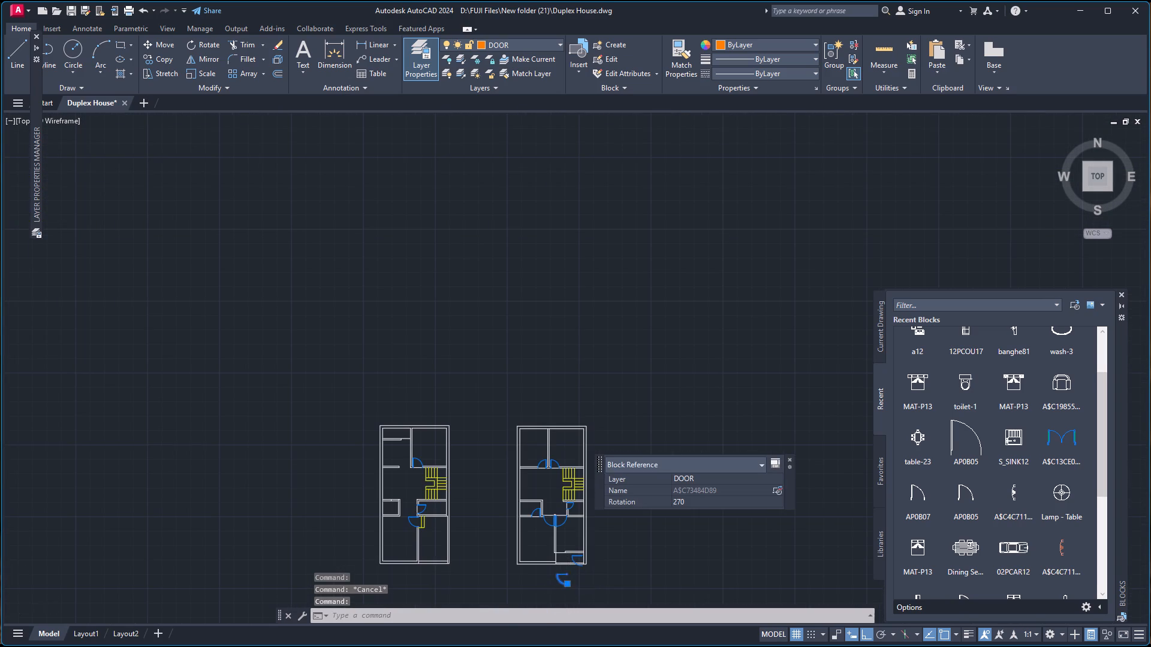
scroll(569, 588, "up", 1)
type("MI")
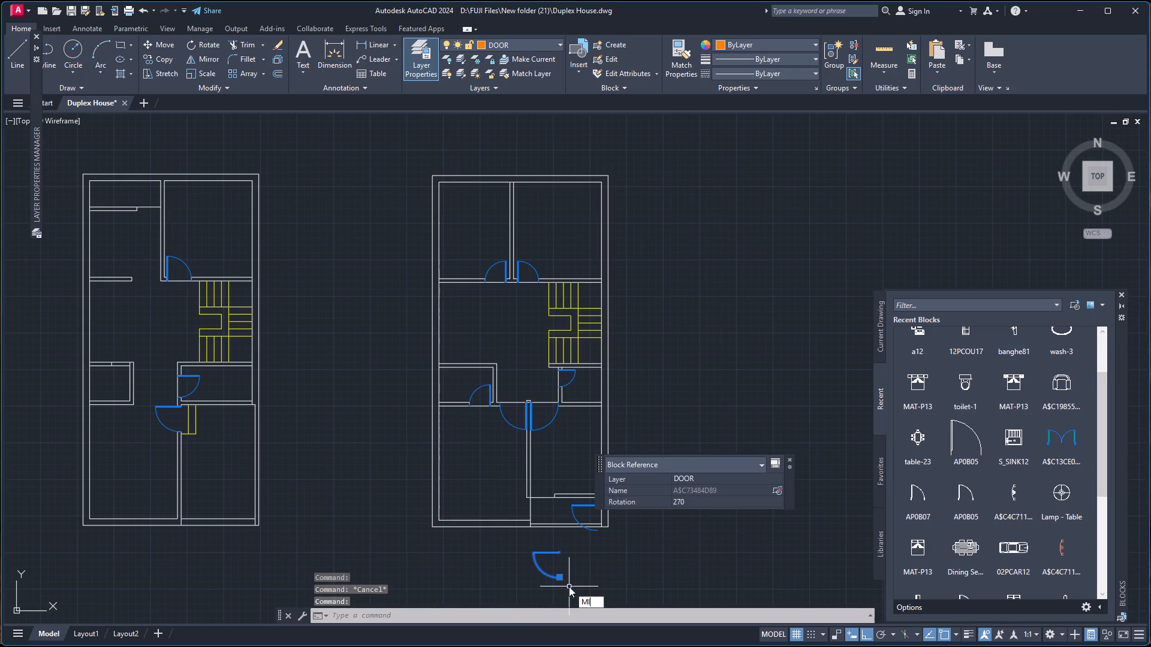
key("Return")
left_click(564, 597)
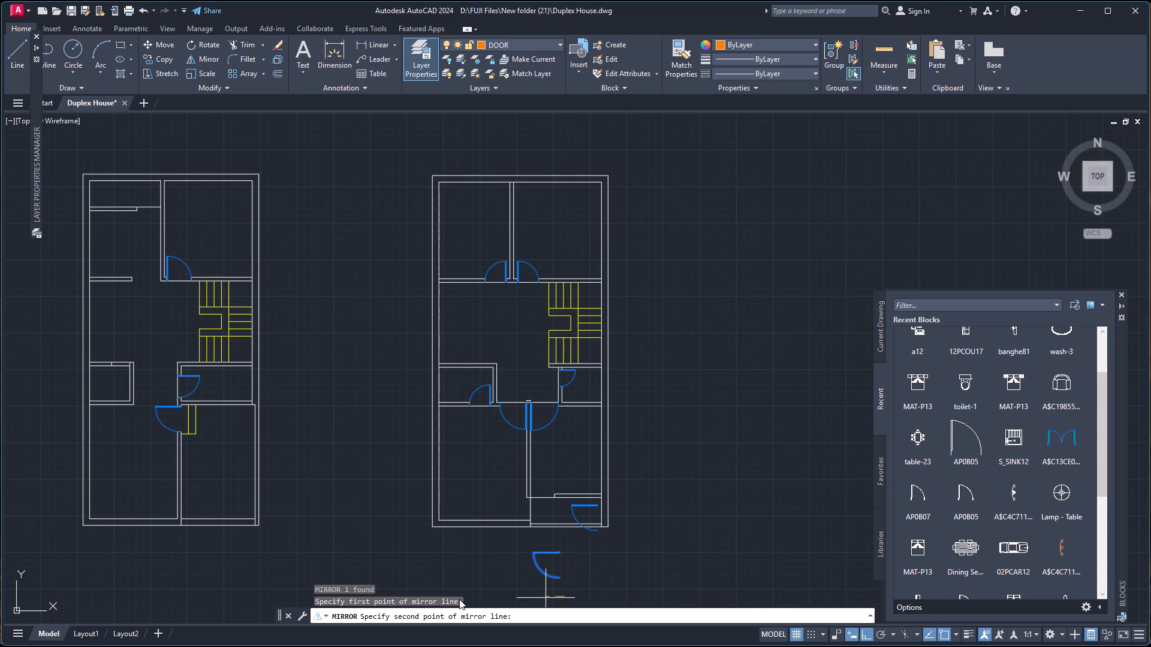
left_click(457, 599)
left_click(474, 592)
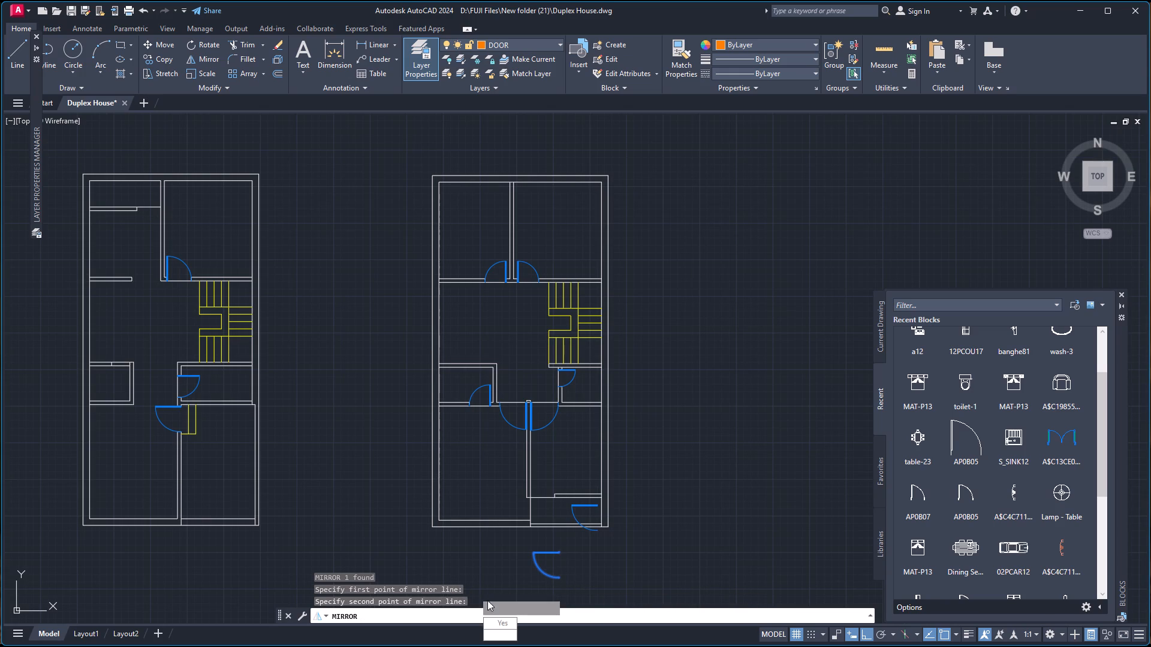
scroll(490, 607, "down", 3)
left_click(499, 633)
scroll(500, 545, "down", 3)
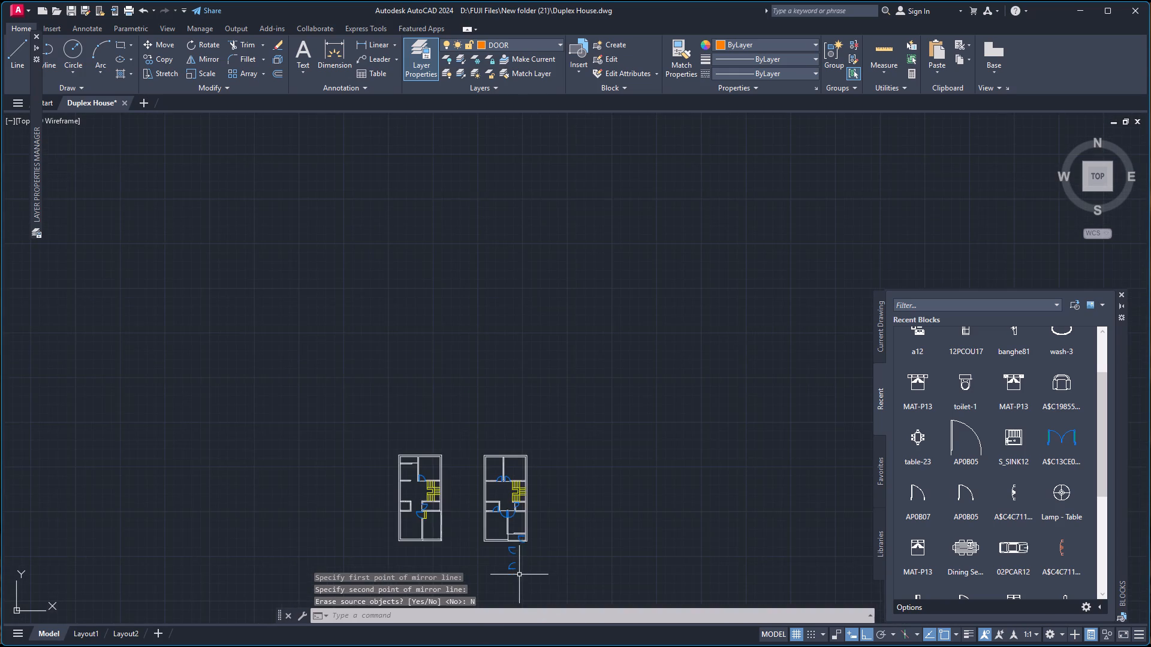
Erase the original loose door block just below the right-hand floor plan, leaving its mirrored copy.
scroll(519, 575, "up", 2)
scroll(497, 516, "up", 2)
left_click(507, 489)
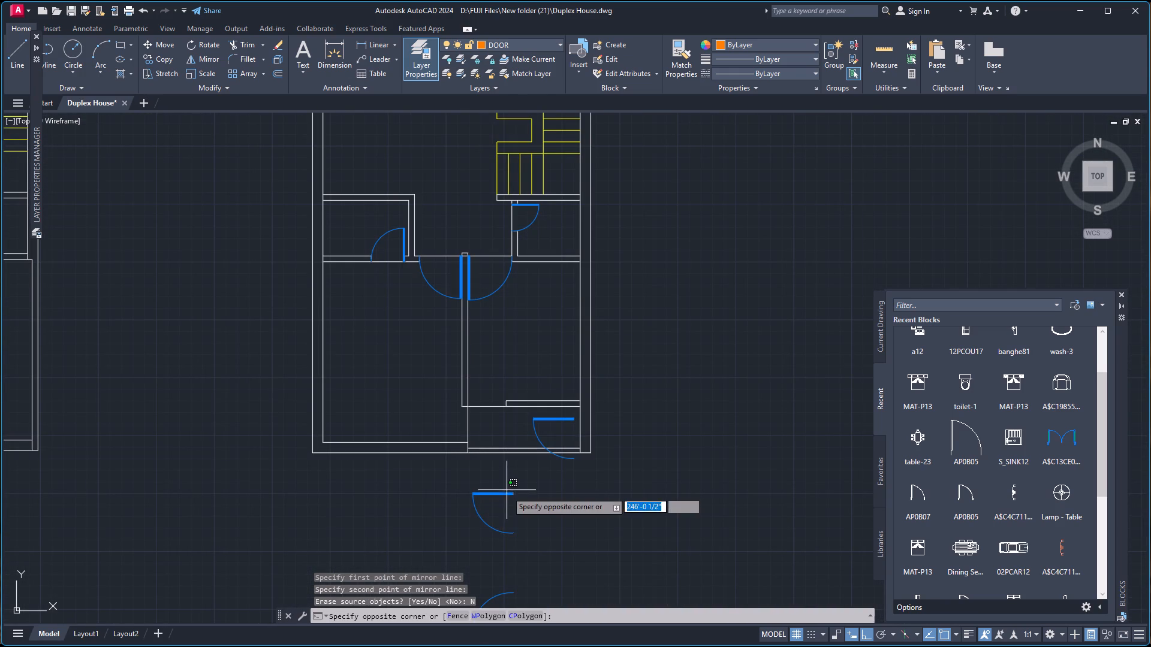
left_click(498, 505)
key("Delete")
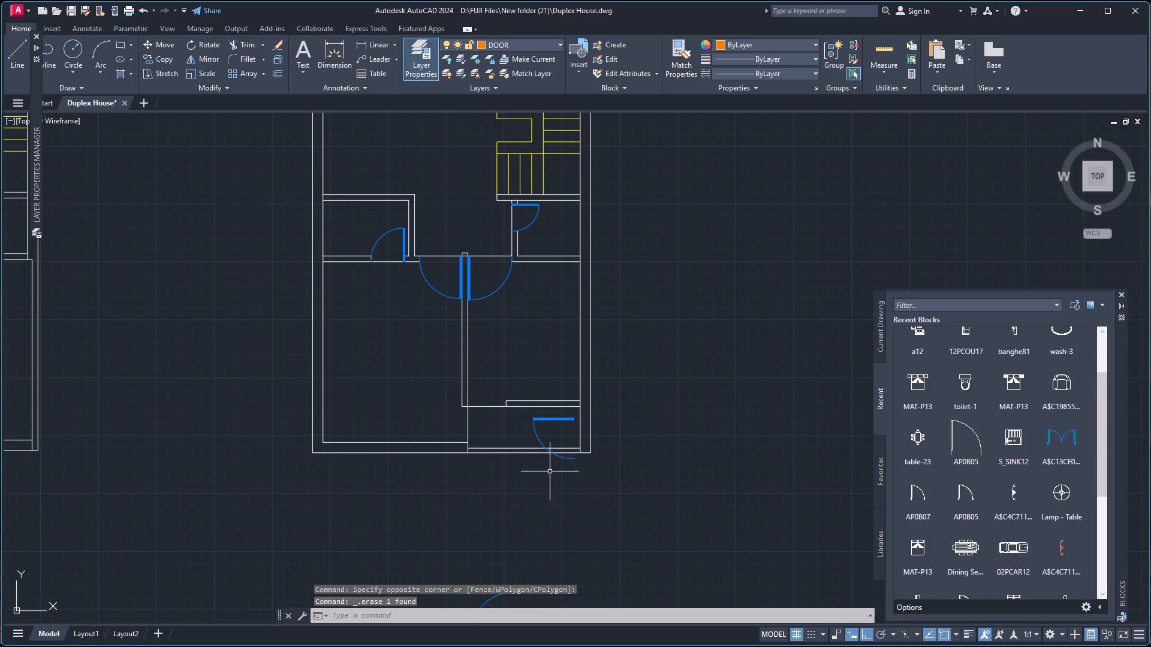
Mirror the door block overlapping the plan's bottom-right room about a vertical line outside the exterior wall, keeping the source.
left_click(559, 419)
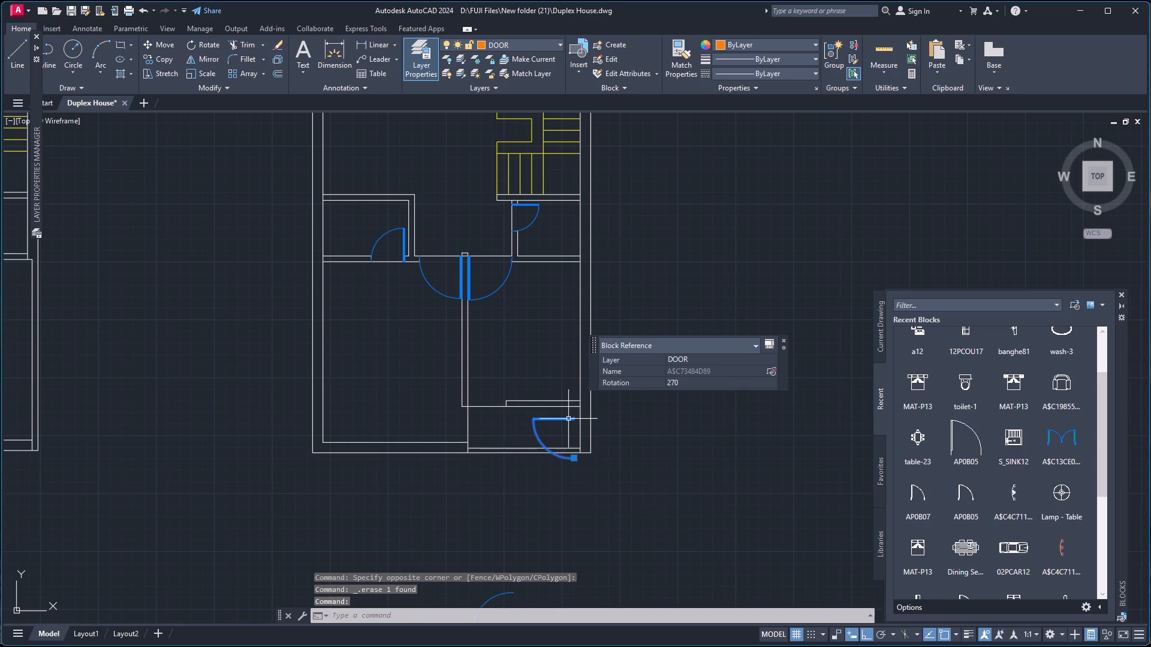
type("MI")
key("Return")
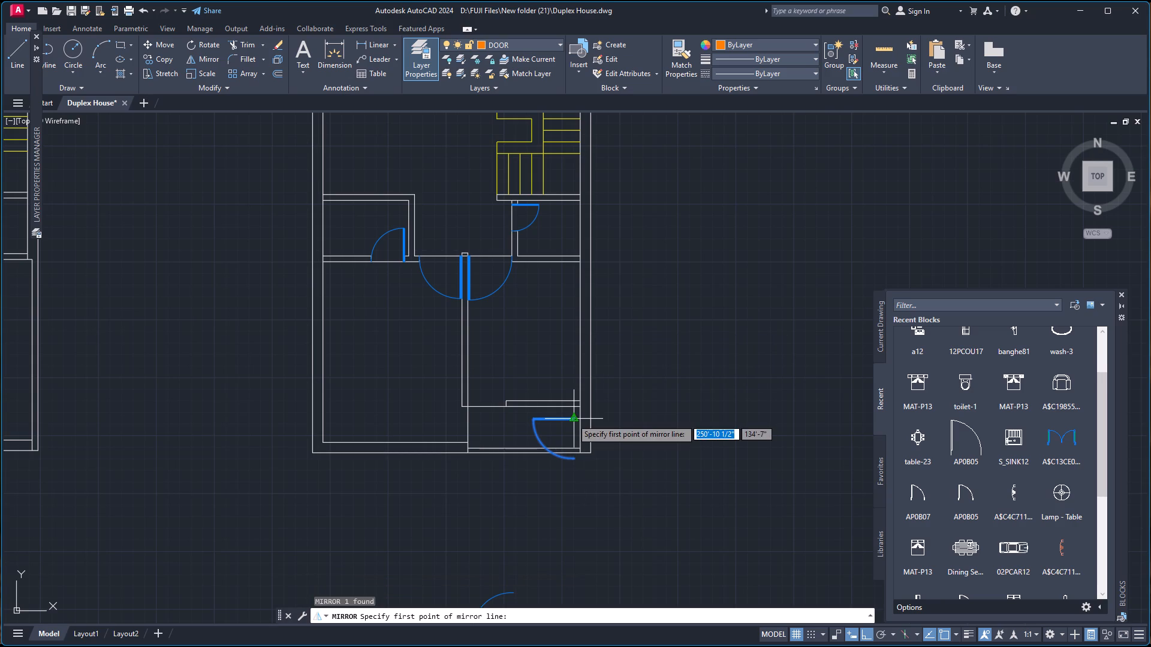
left_click(624, 457)
left_click(632, 391)
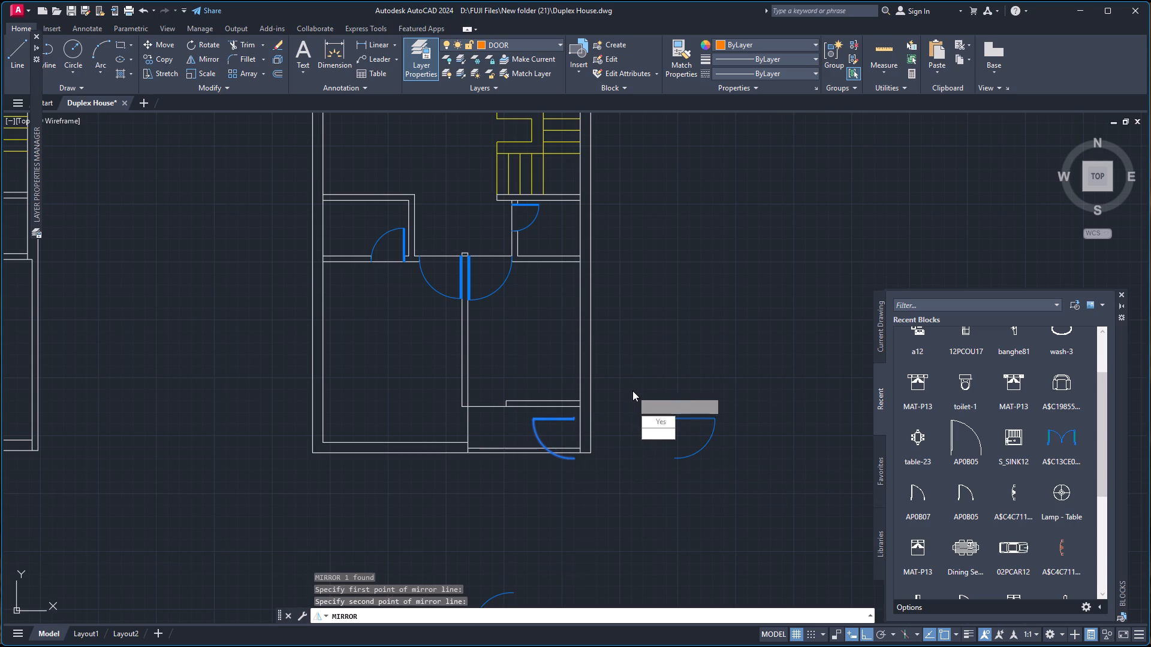
key("Return")
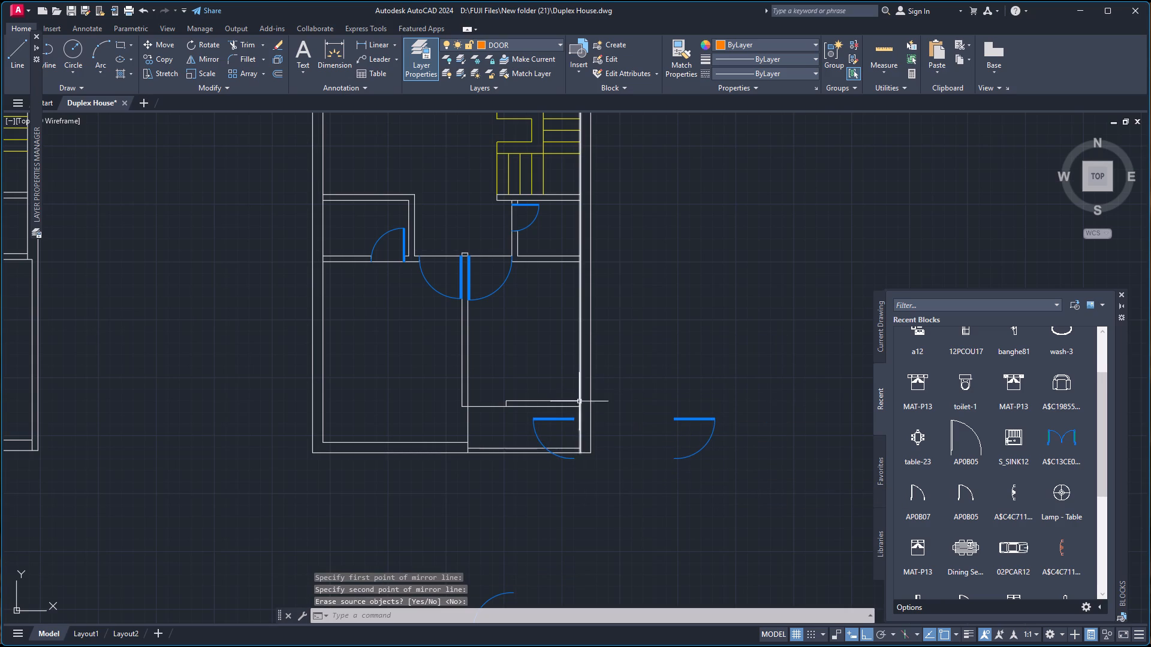
Erase the original door block overlapping the plan's bottom-right room.
left_click(569, 418)
key("Delete")
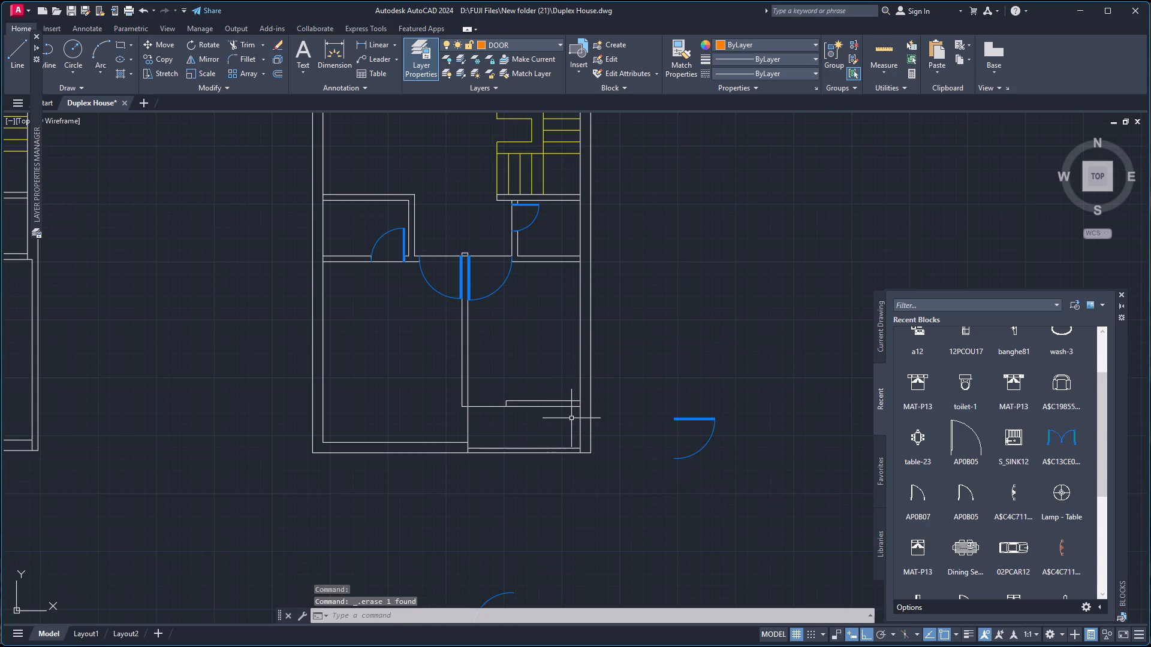
Align the mirrored door block beside the plan to the opening in the bottom-right room's lower wall, scaling it to the alignment points.
left_click(691, 418)
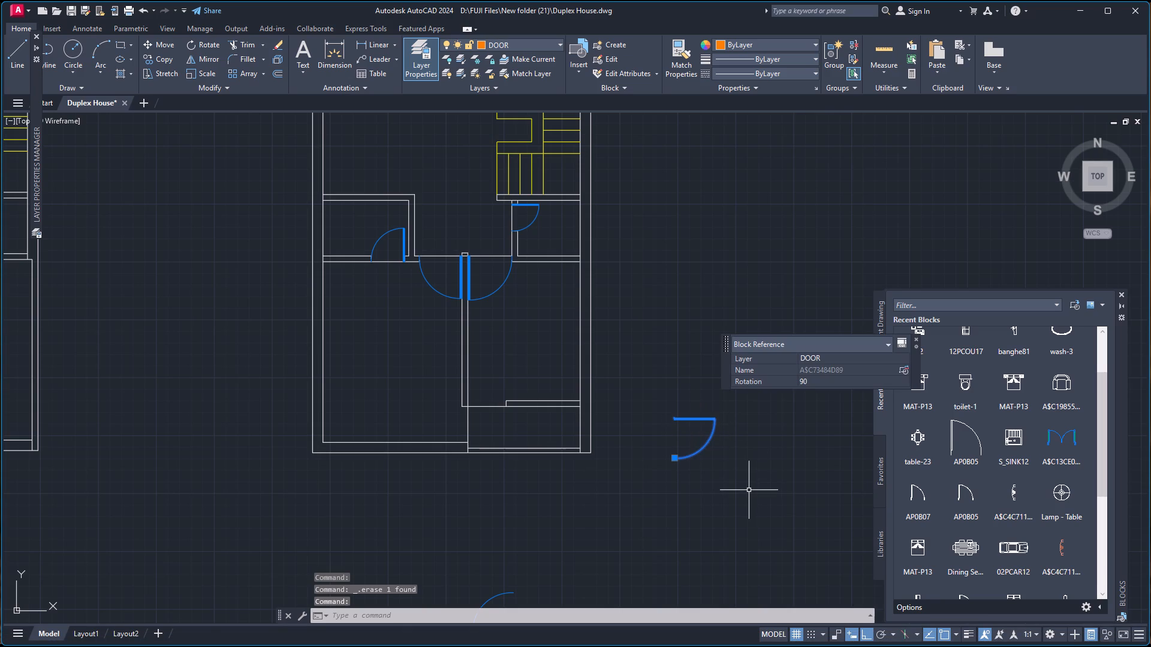
type("AL")
key("Return")
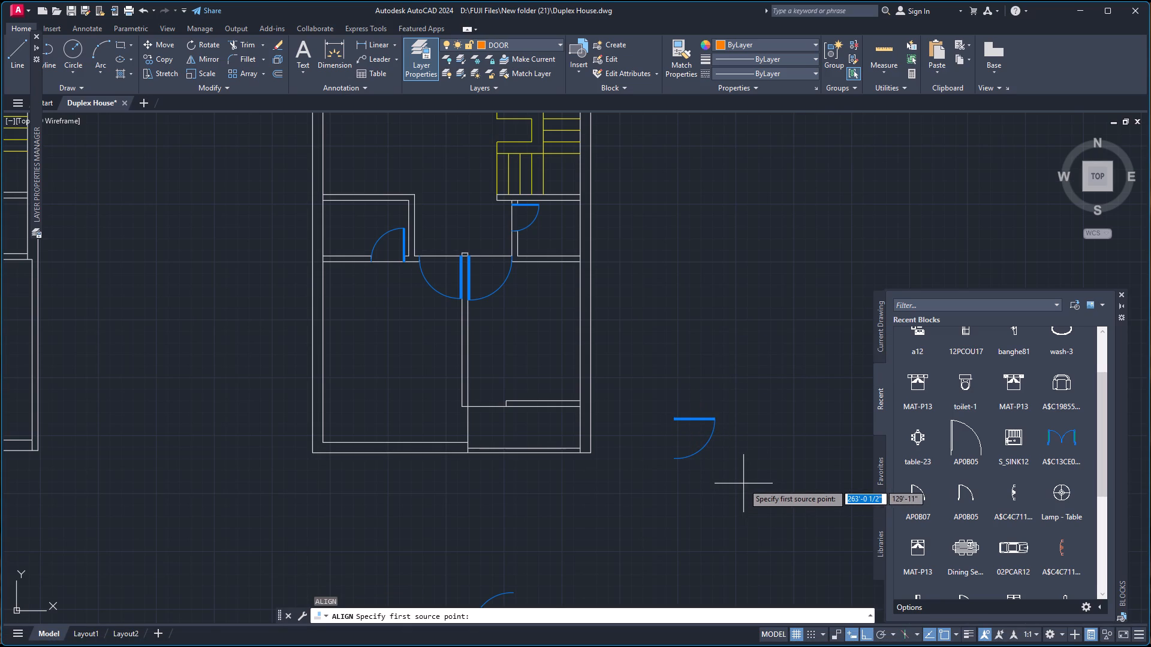
scroll(668, 415, "up", 3)
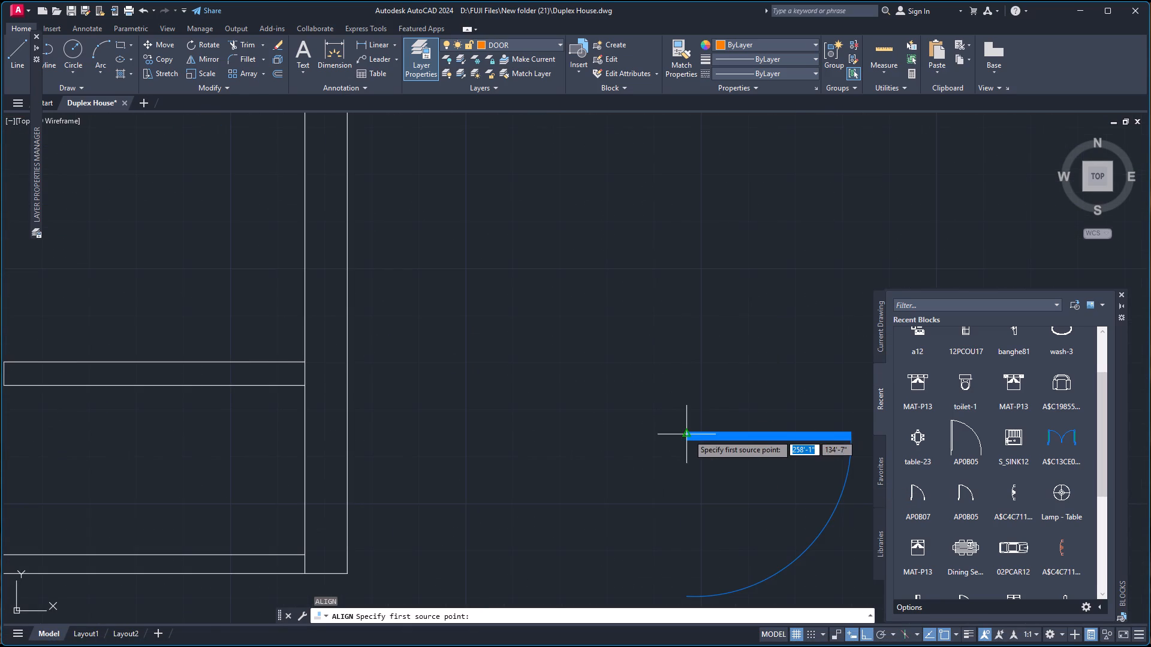
scroll(686, 430, "up", 3)
left_click(681, 439)
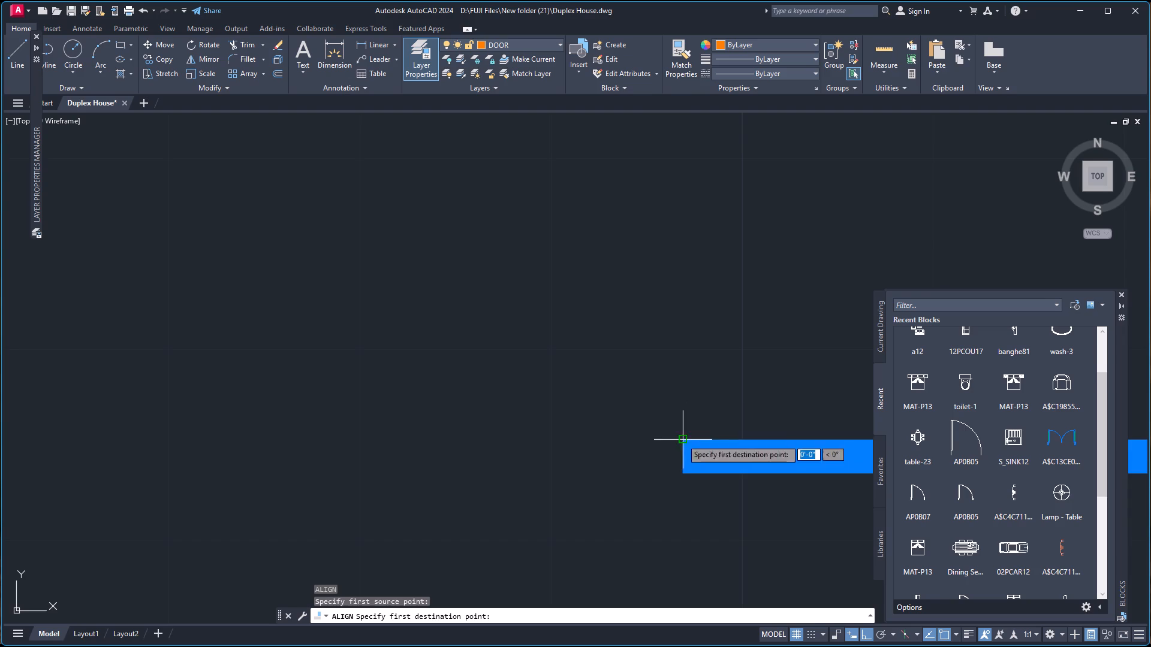
scroll(487, 448, "down", 5)
scroll(366, 442, "down", 3)
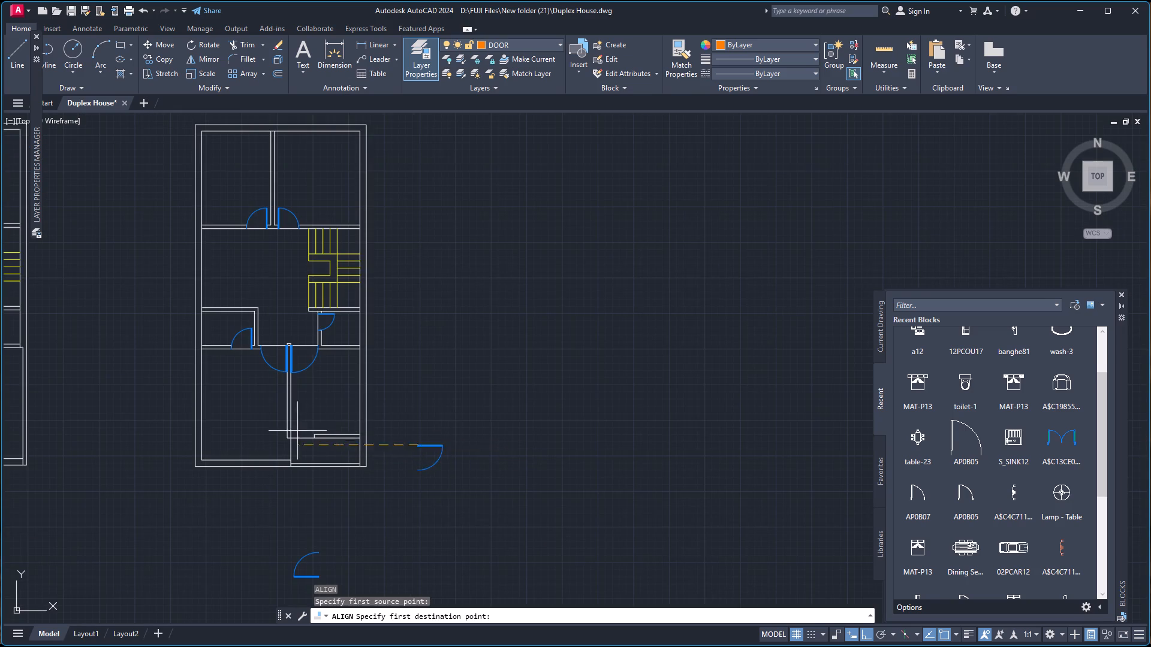
scroll(288, 434, "up", 3)
left_click(294, 449)
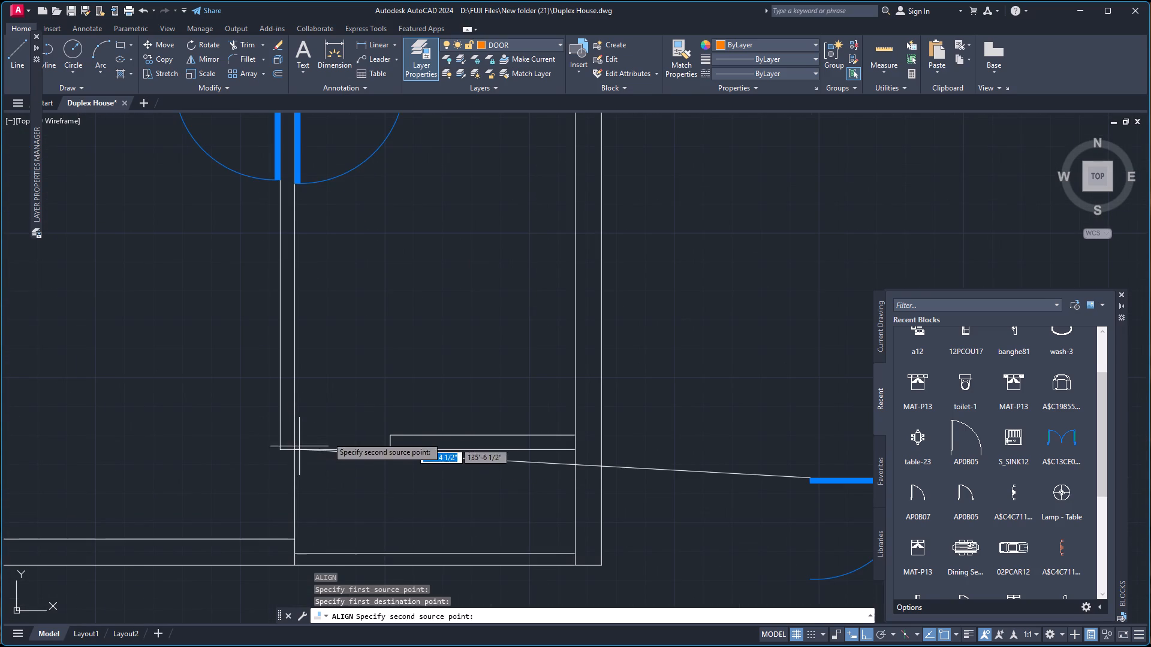
scroll(394, 439, "down", 5)
scroll(505, 498, "up", 3)
scroll(445, 392, "up", 4)
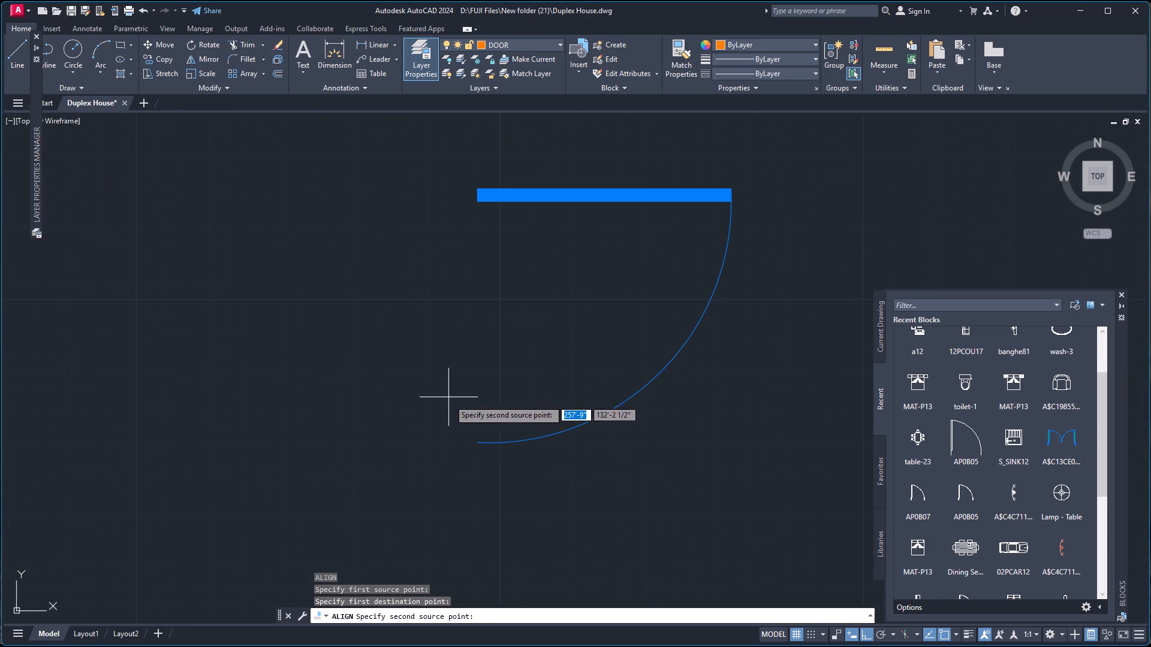
left_click(477, 443)
scroll(394, 443, "down", 6)
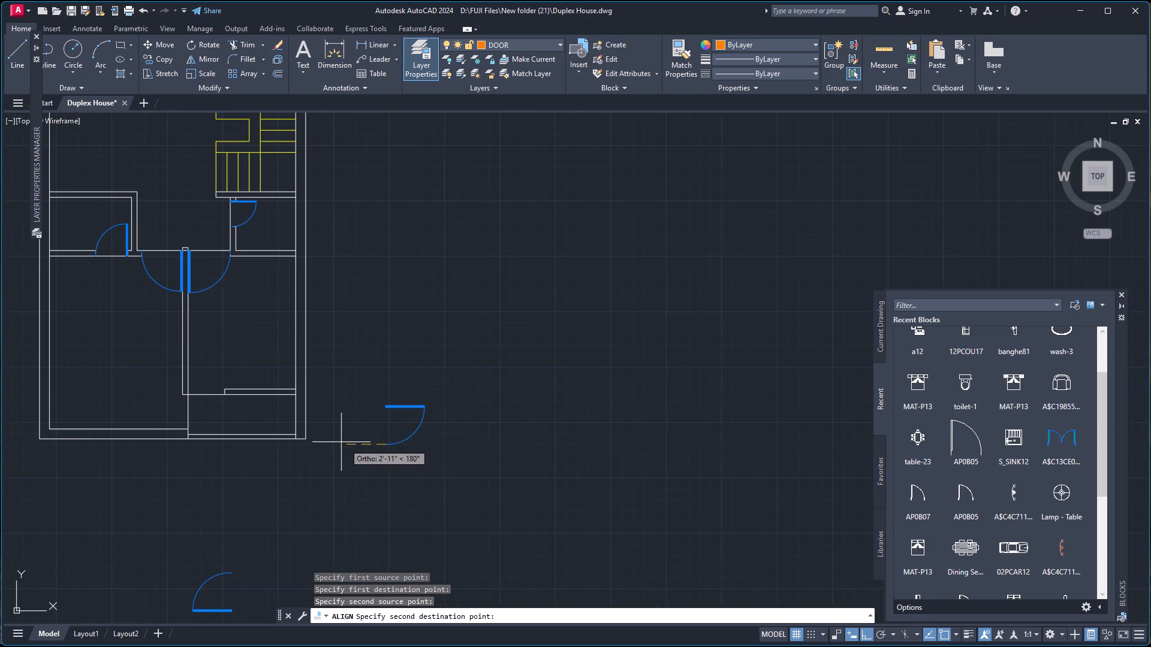
scroll(227, 390, "up", 3)
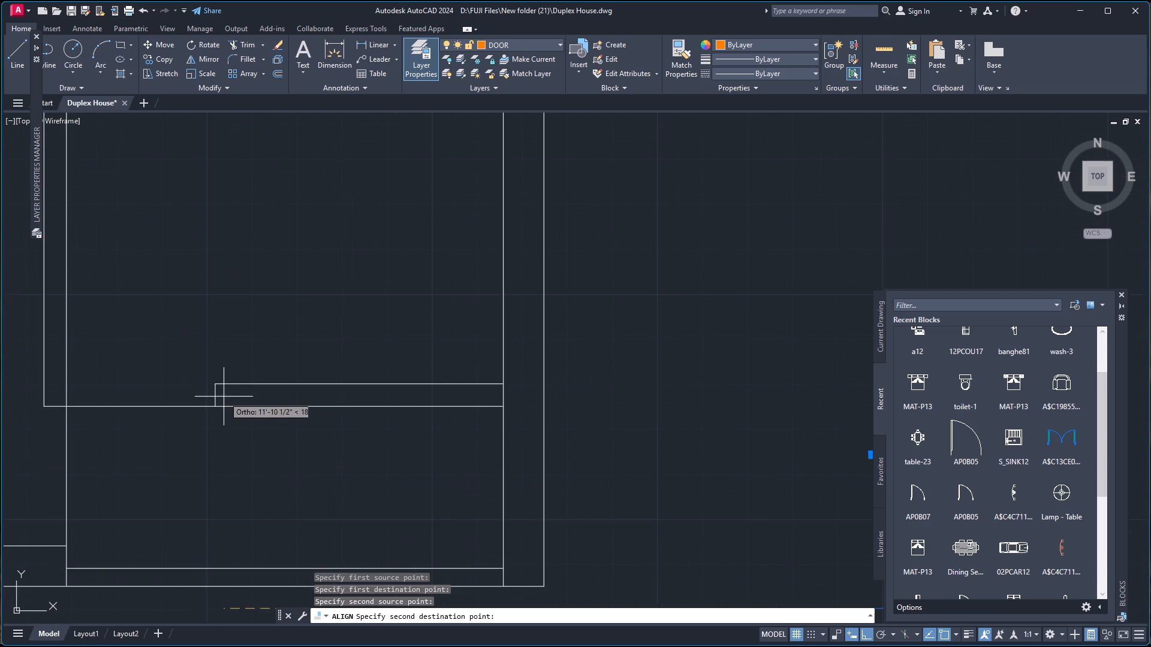
scroll(223, 398, "up", 2)
left_click(198, 421)
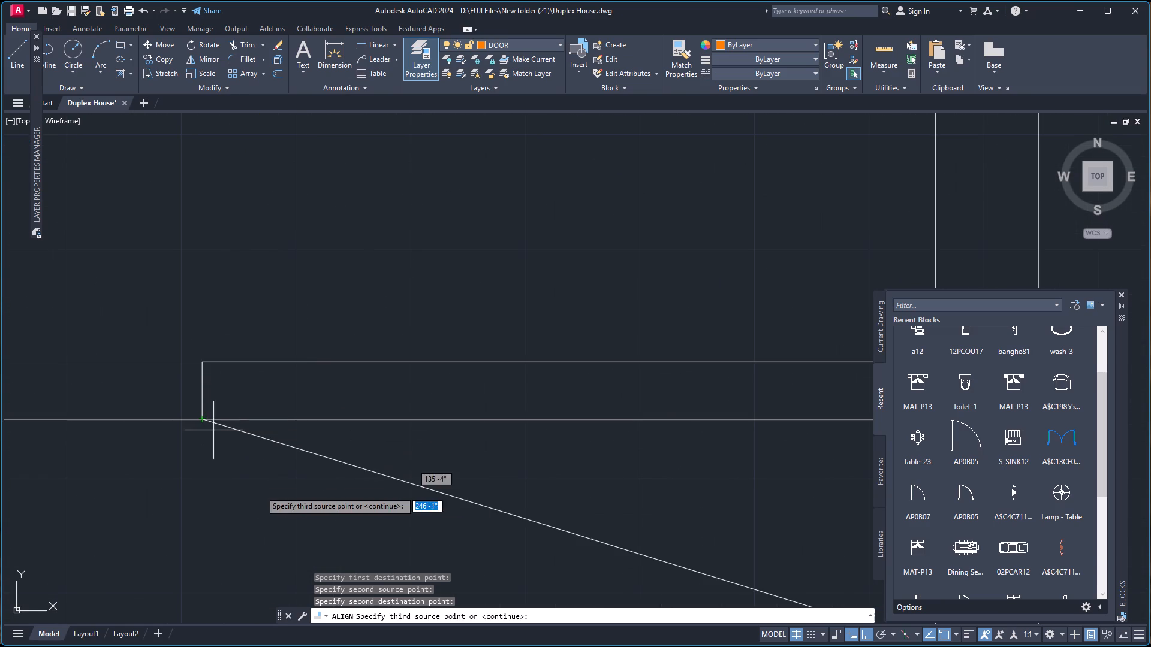
key("Return")
key("Up")
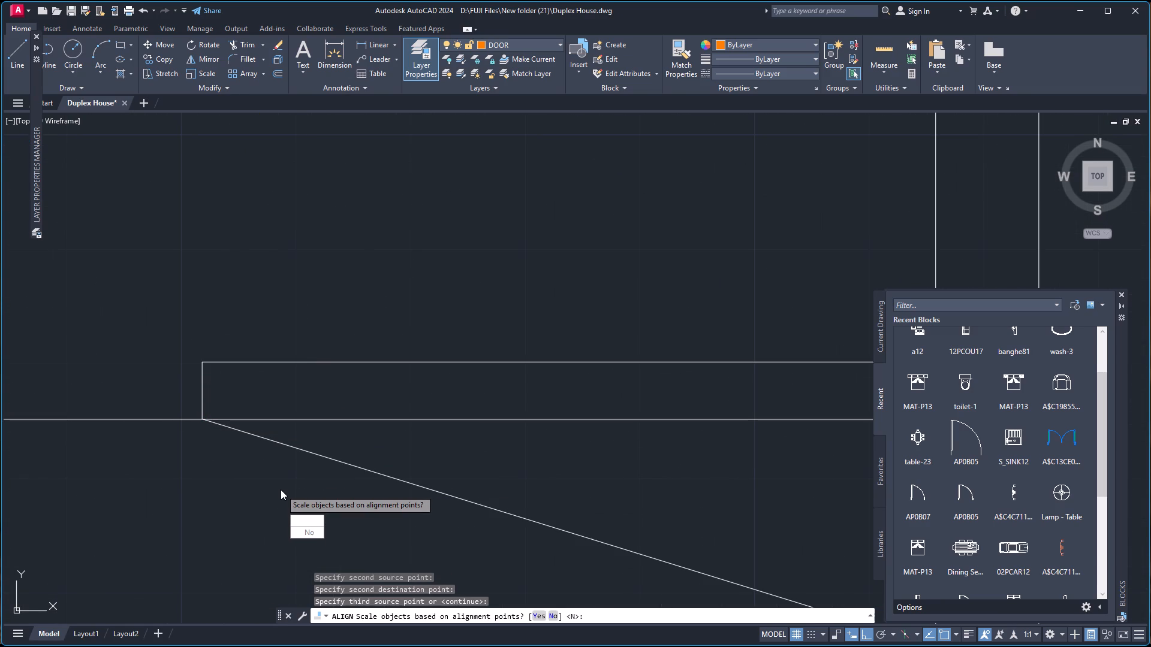
key("Return")
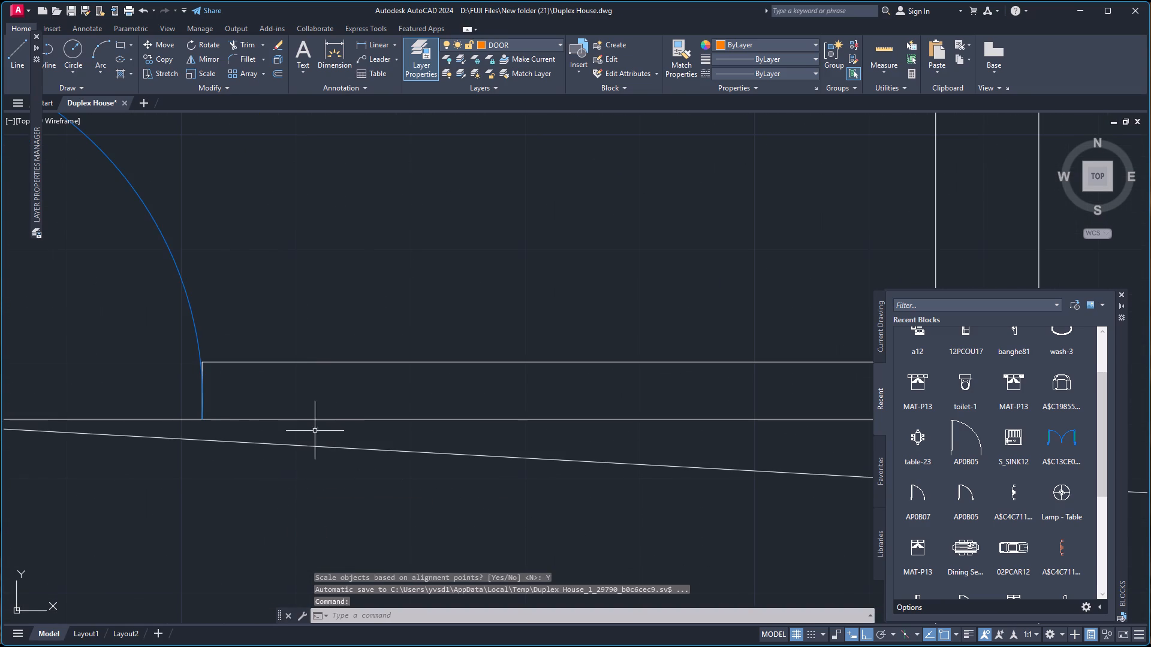
Trim the jamb line overlapping the door arc at the wall end of the newly fitted door.
scroll(148, 418, "down", 3)
scroll(160, 418, "up", 8)
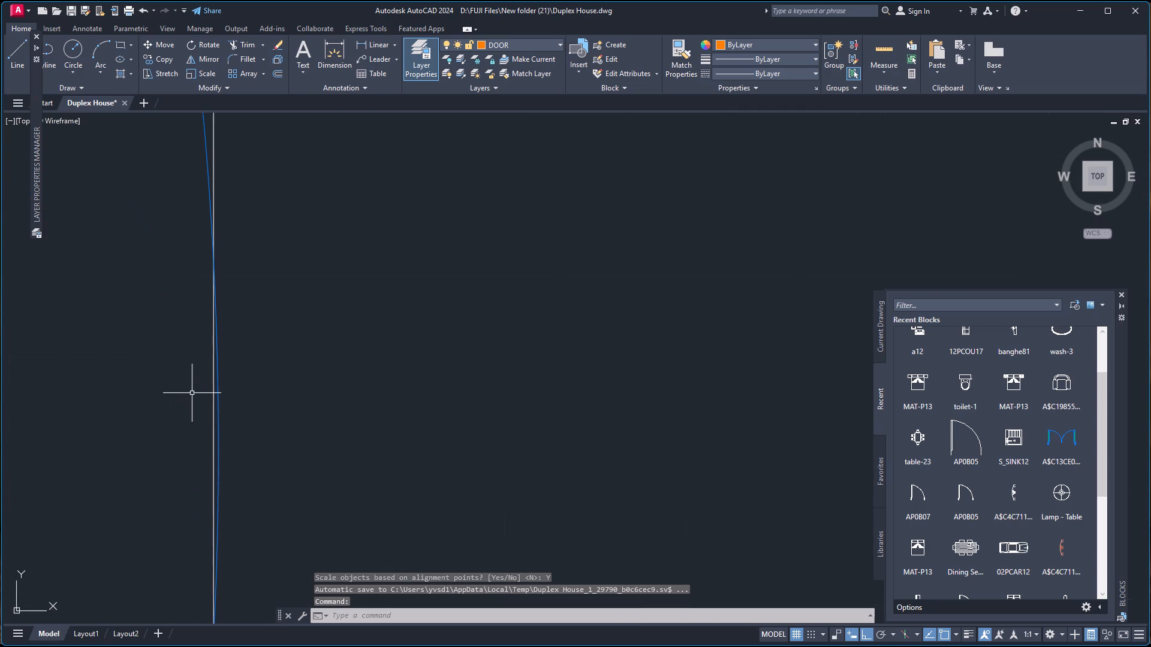
key("t")
key("r")
key("Return")
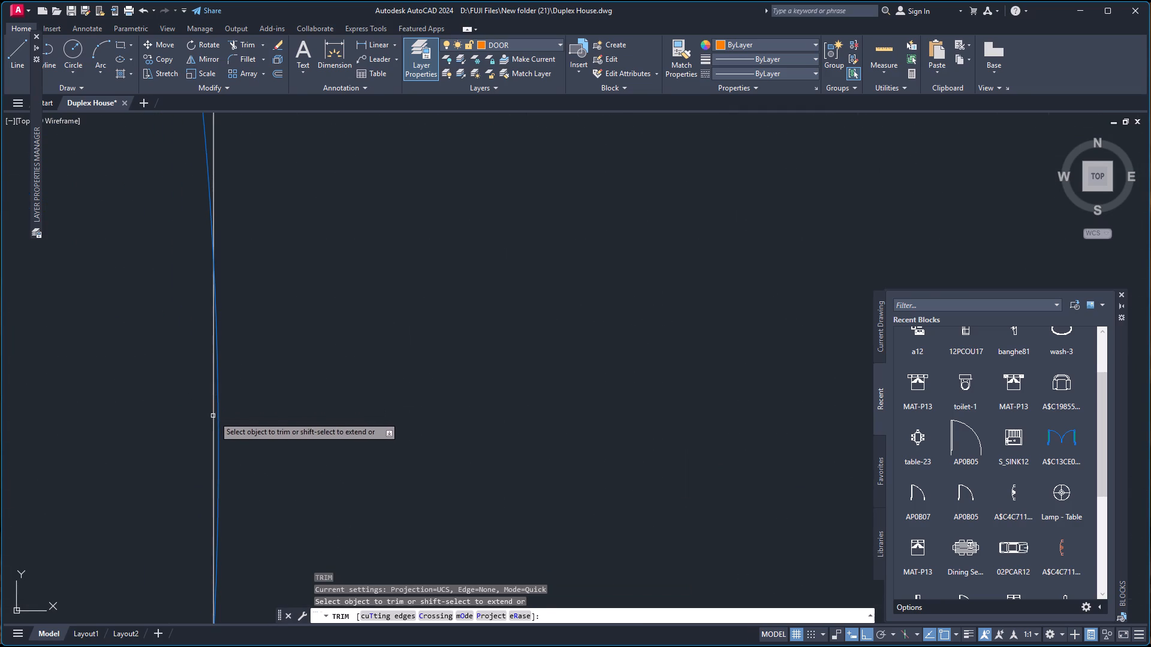
left_click(213, 417)
scroll(266, 383, "down", 6)
scroll(331, 396, "down", 3)
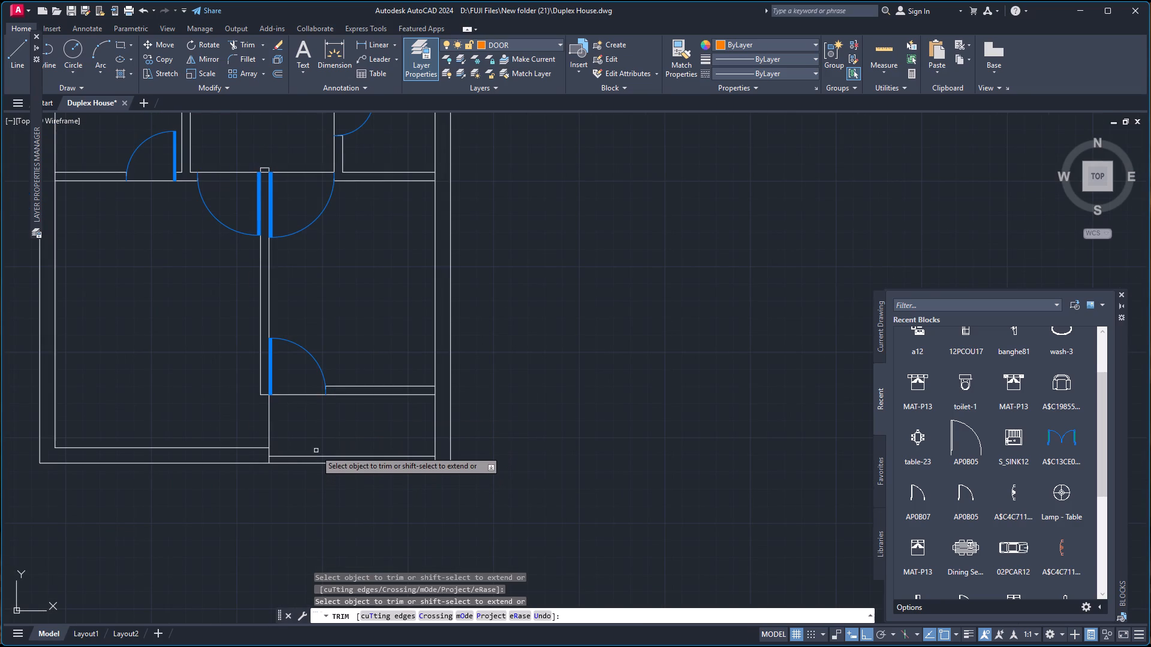
key("Escape")
Align the door block below the plan to the opening between the lower exterior wall and the partition end, scaling it to the alignment points.
scroll(317, 457, "down", 4)
scroll(309, 521, "up", 3)
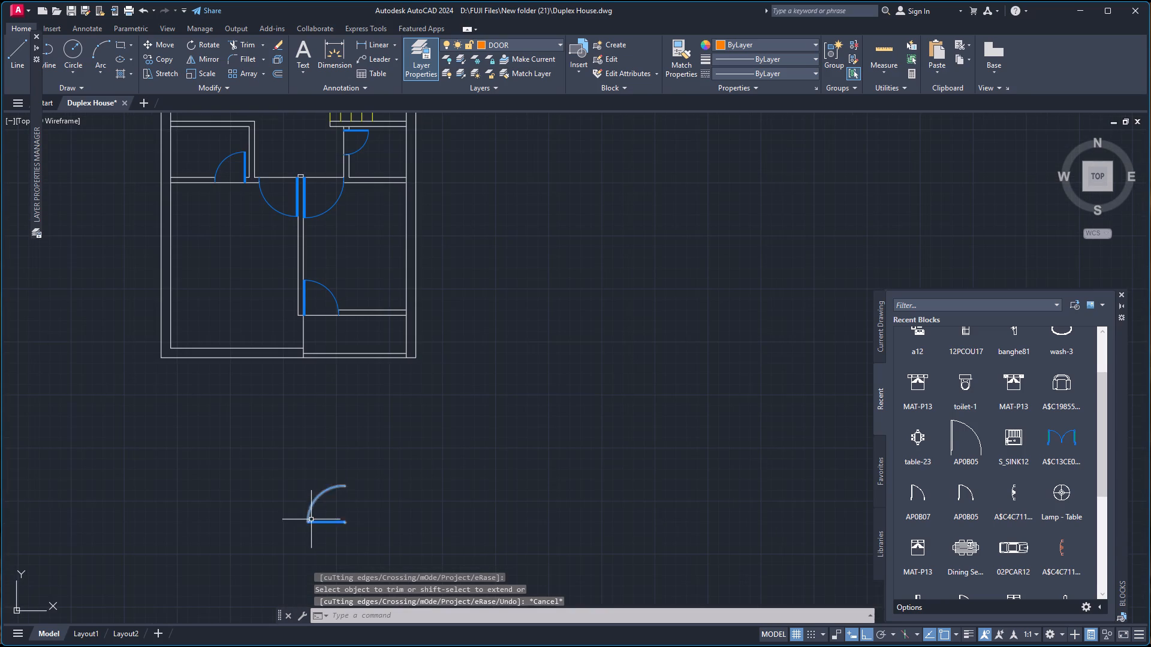
left_click(309, 518)
type("AL")
key("Return")
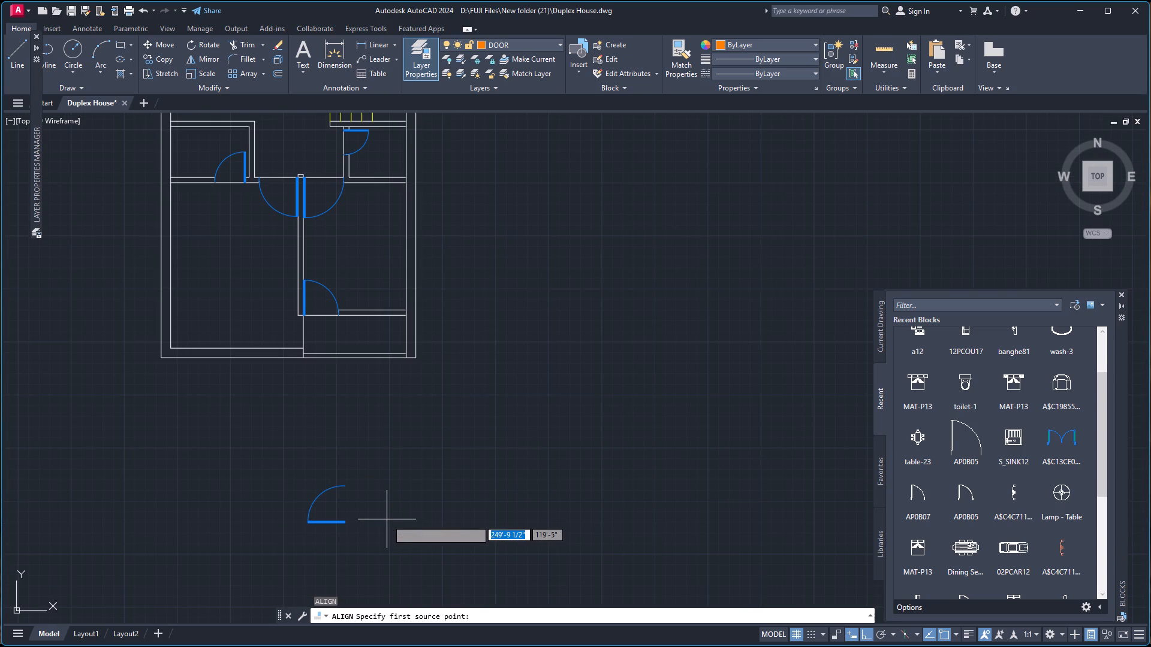
scroll(358, 531, "up", 3)
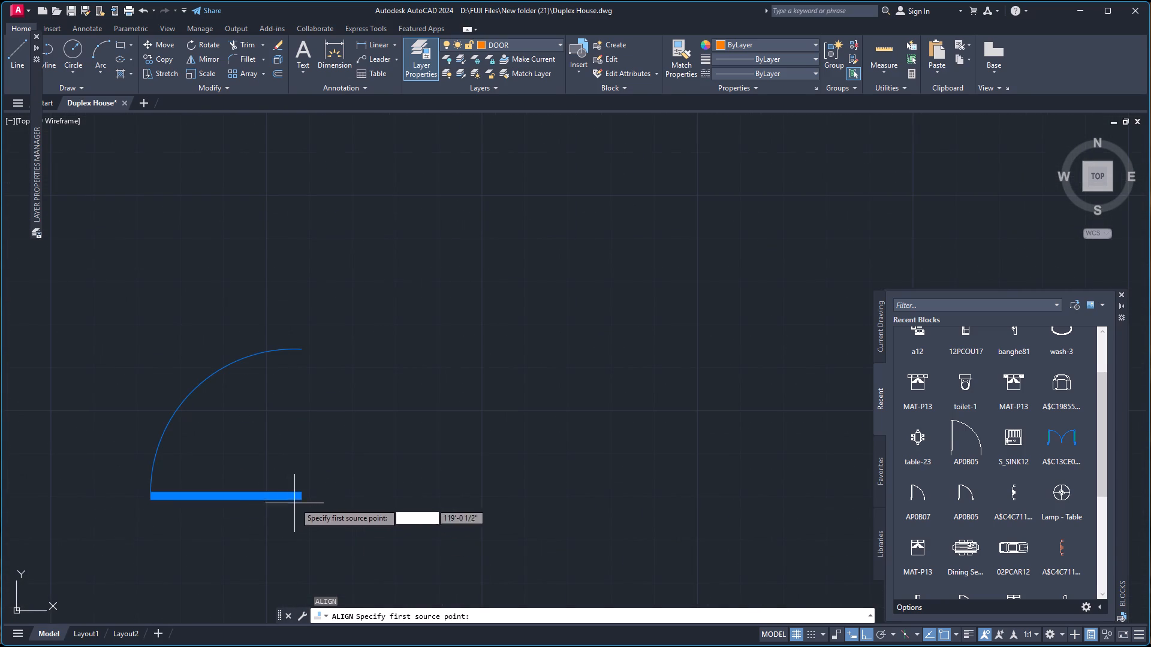
left_click(302, 498)
scroll(277, 344, "down", 6)
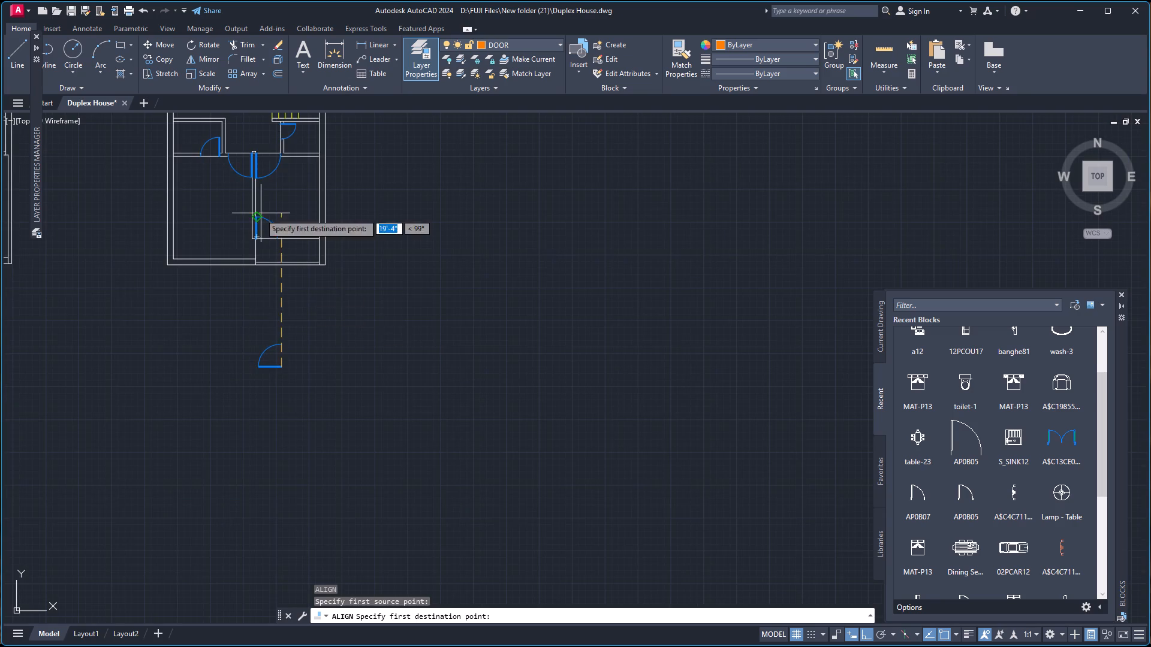
scroll(257, 213, "up", 4)
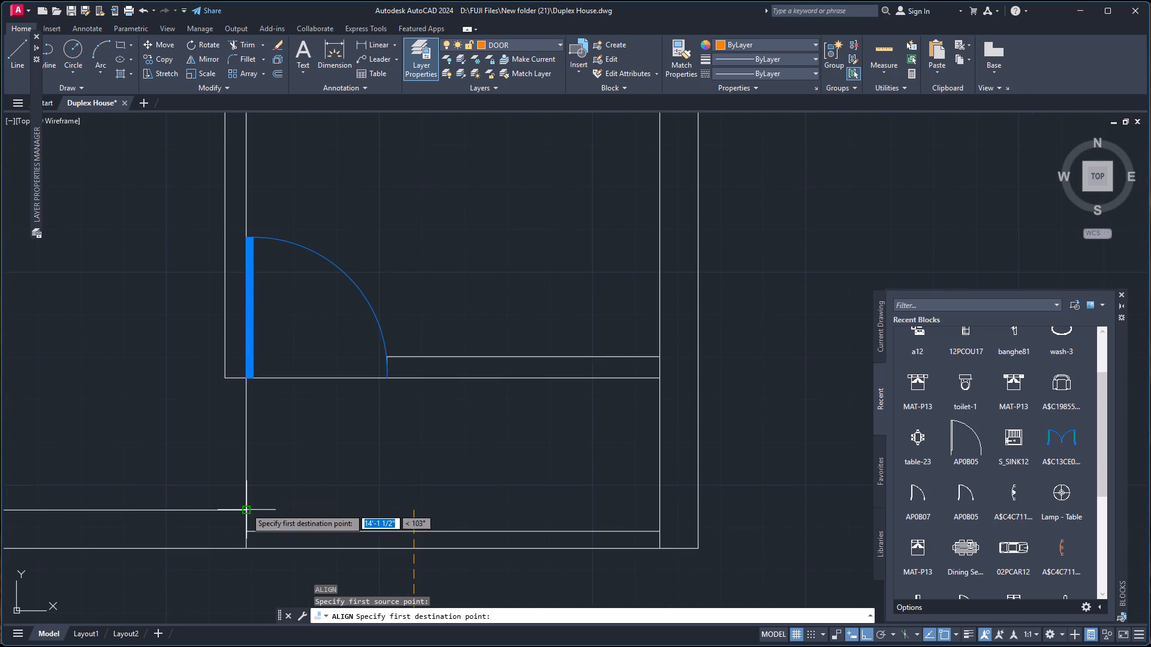
left_click(245, 509)
scroll(273, 404, "down", 7)
scroll(279, 455, "up", 4)
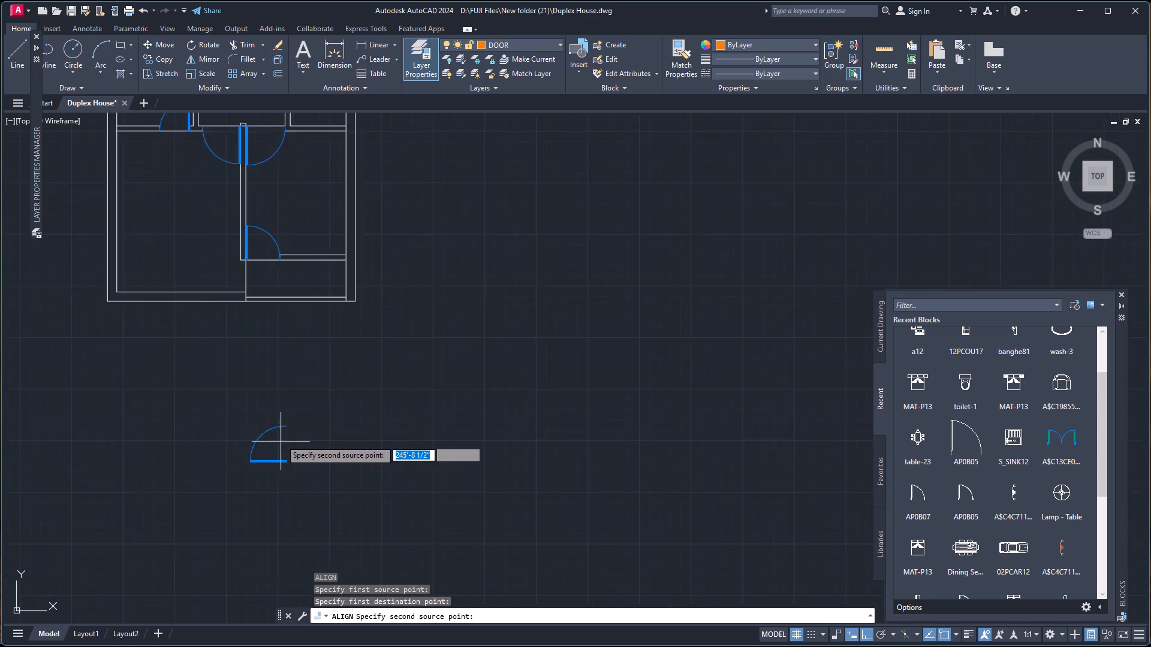
scroll(281, 437, "up", 2)
left_click(302, 392)
scroll(252, 301, "down", 4)
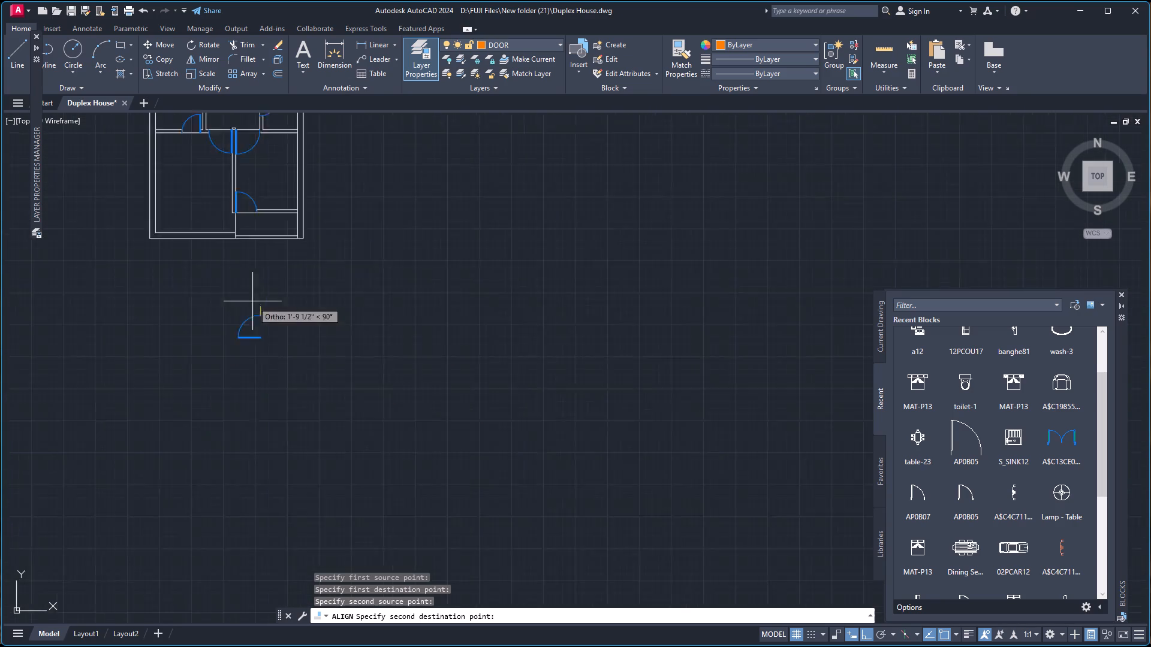
scroll(253, 301, "down", 3)
scroll(249, 262, "up", 5)
scroll(233, 437, "up", 3)
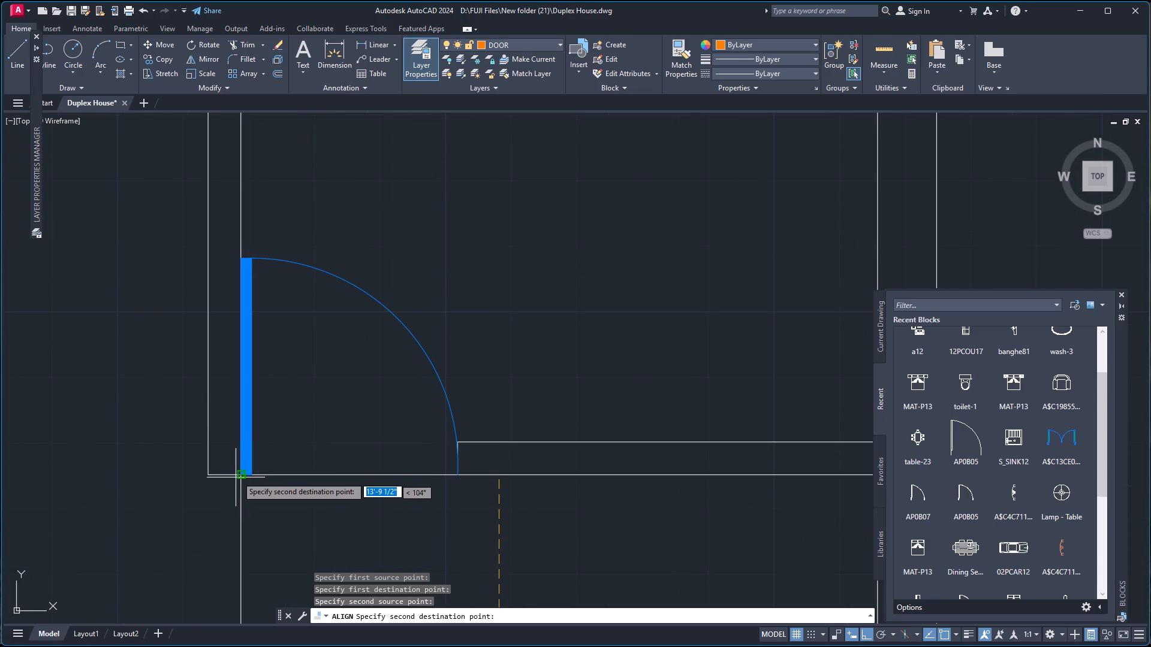
left_click(238, 474)
key("Return")
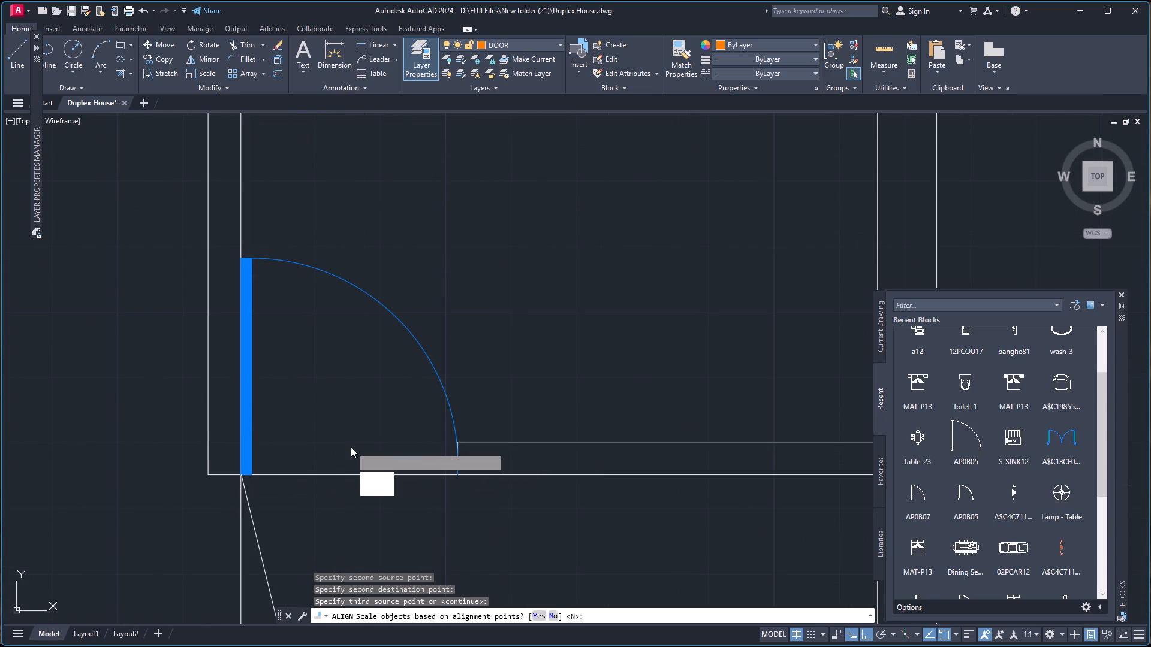
key("Up")
key("Return")
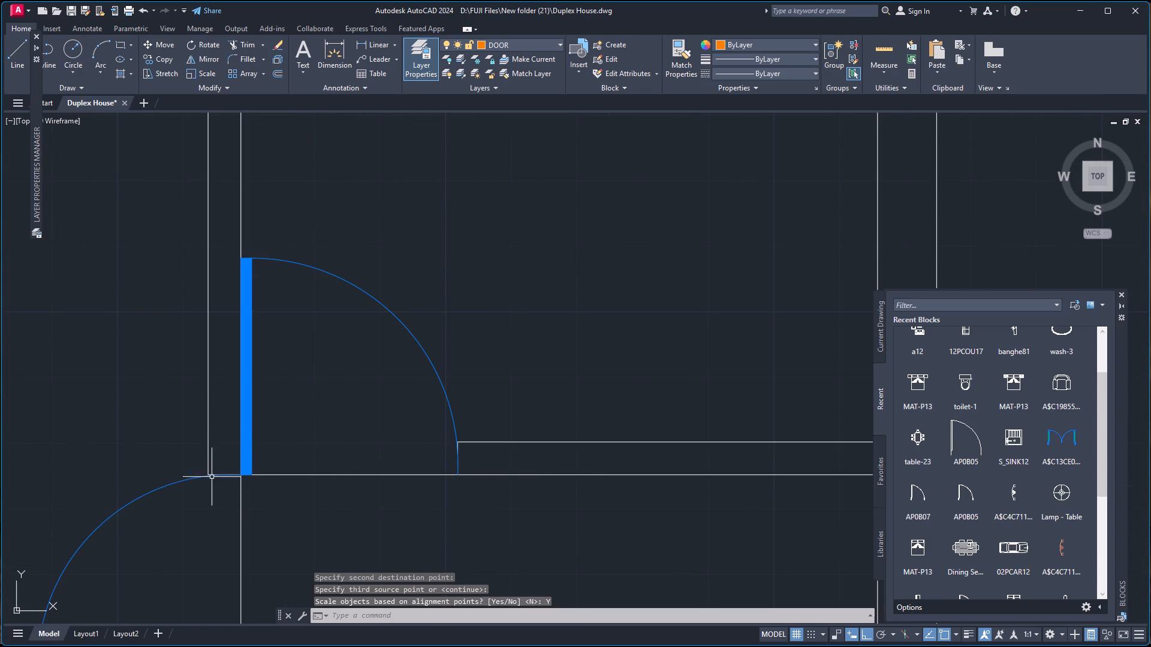
Trim the partition's end line where it overlaps the arc of the newly fitted door.
key("t")
key("r")
key("Return")
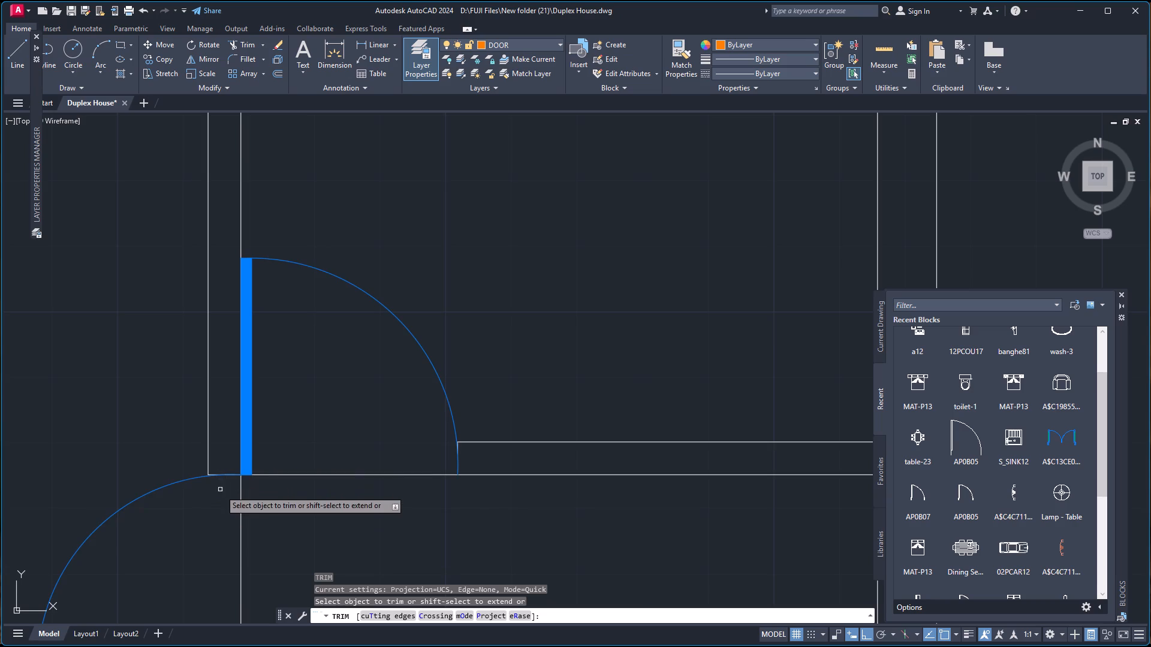
scroll(220, 490, "up", 4)
scroll(280, 382, "up", 3)
left_click(314, 451)
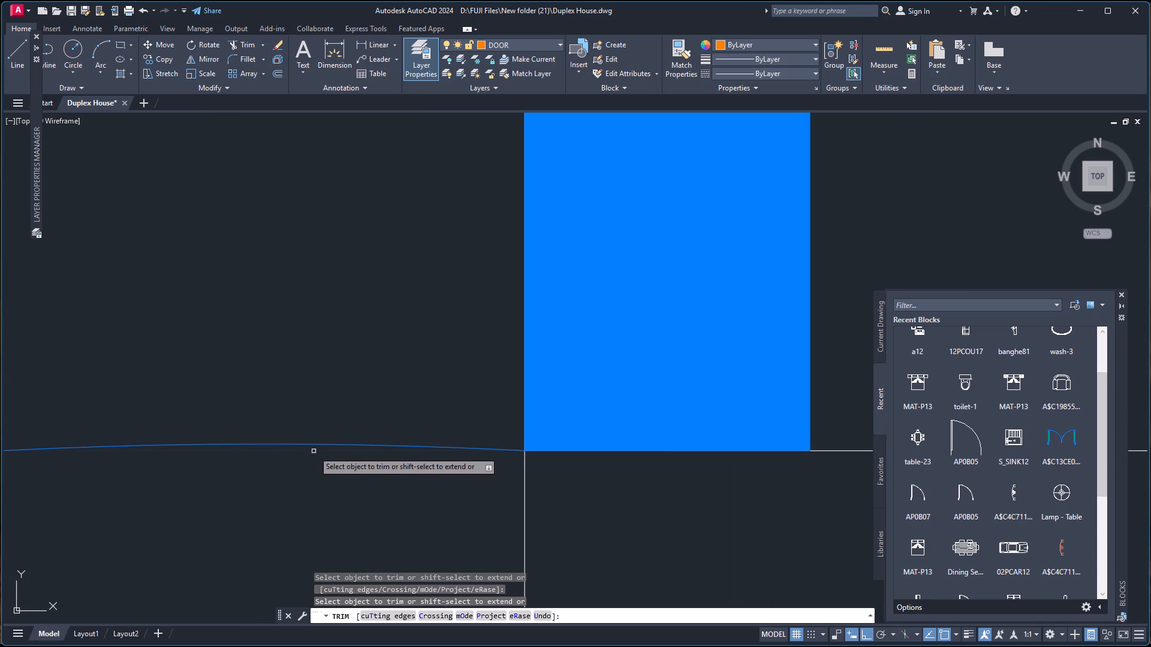
scroll(322, 397, "down", 8)
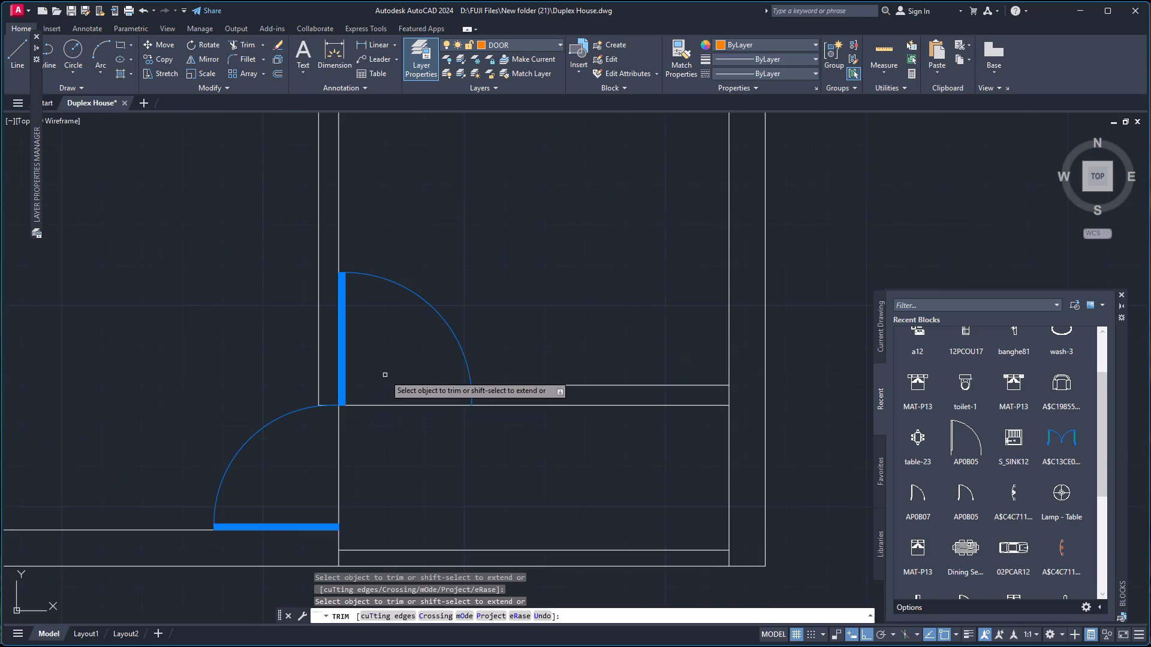
Examine where the door arcs meet the wall ends throughout the right-hand floor plan, looking for overlapping jamb lines.
scroll(385, 375, "down", 4)
scroll(379, 286, "up", 3)
scroll(416, 362, "up", 3)
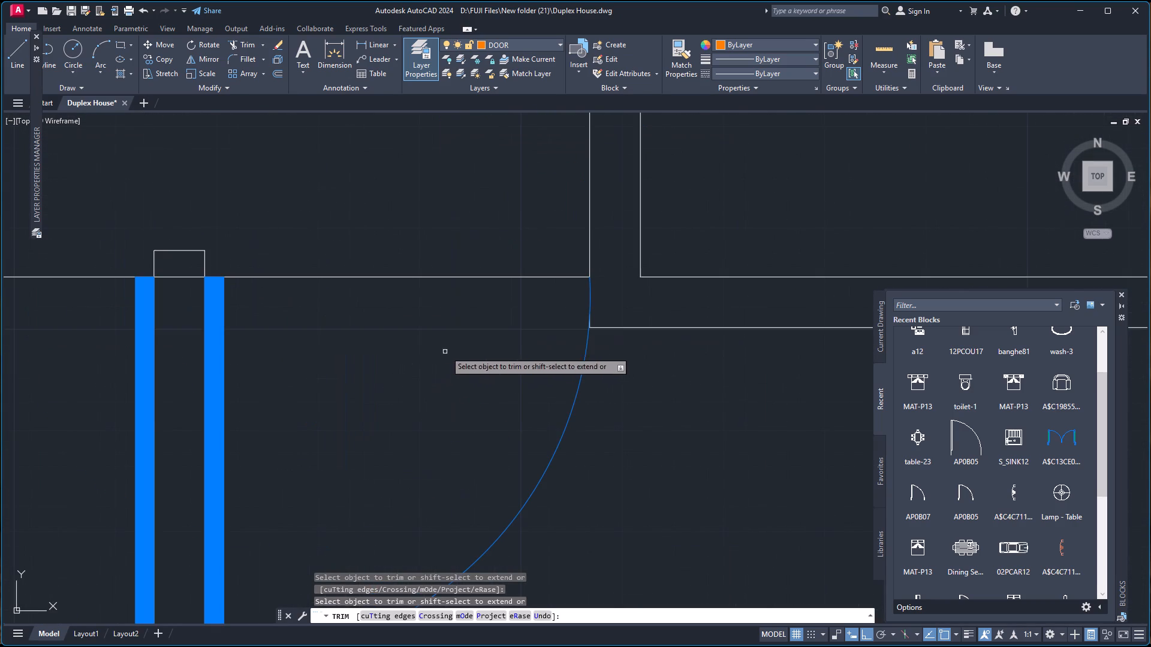
scroll(266, 331, "down", 3)
scroll(332, 198, "up", 3)
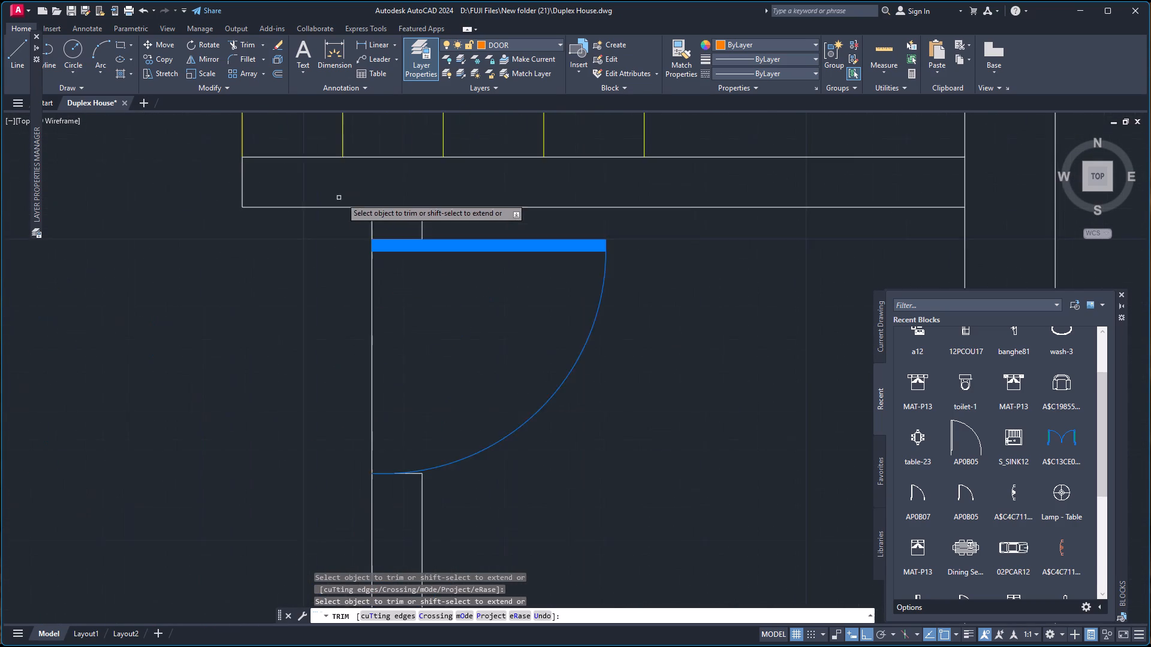
scroll(345, 198, "up", 1)
scroll(444, 294, "up", 1)
scroll(451, 355, "down", 4)
scroll(450, 432, "up", 5)
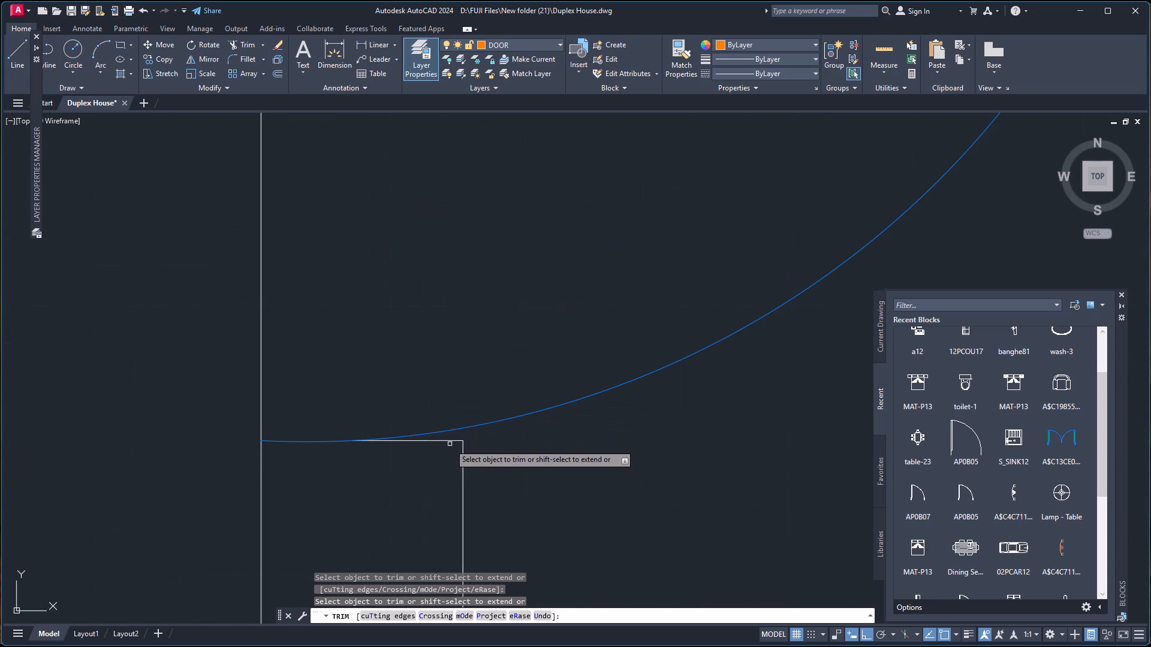
scroll(291, 337, "down", 6)
scroll(171, 219, "down", 3)
scroll(150, 274, "up", 4)
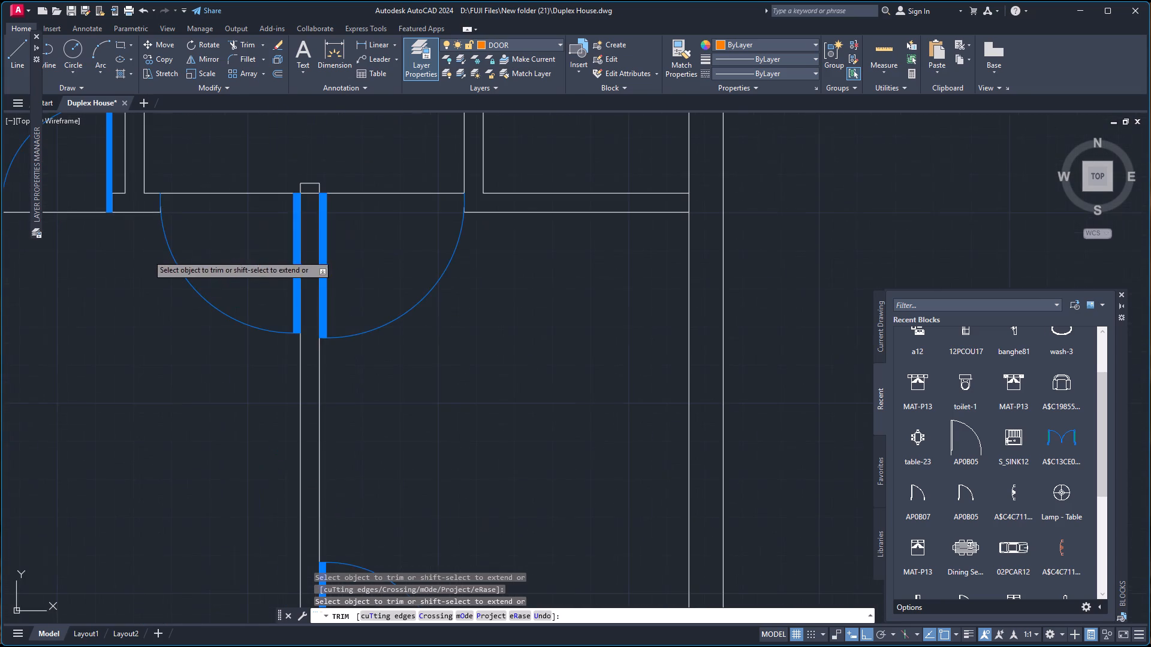
scroll(88, 229, "down", 5)
scroll(64, 226, "up", 4)
scroll(131, 288, "up", 4)
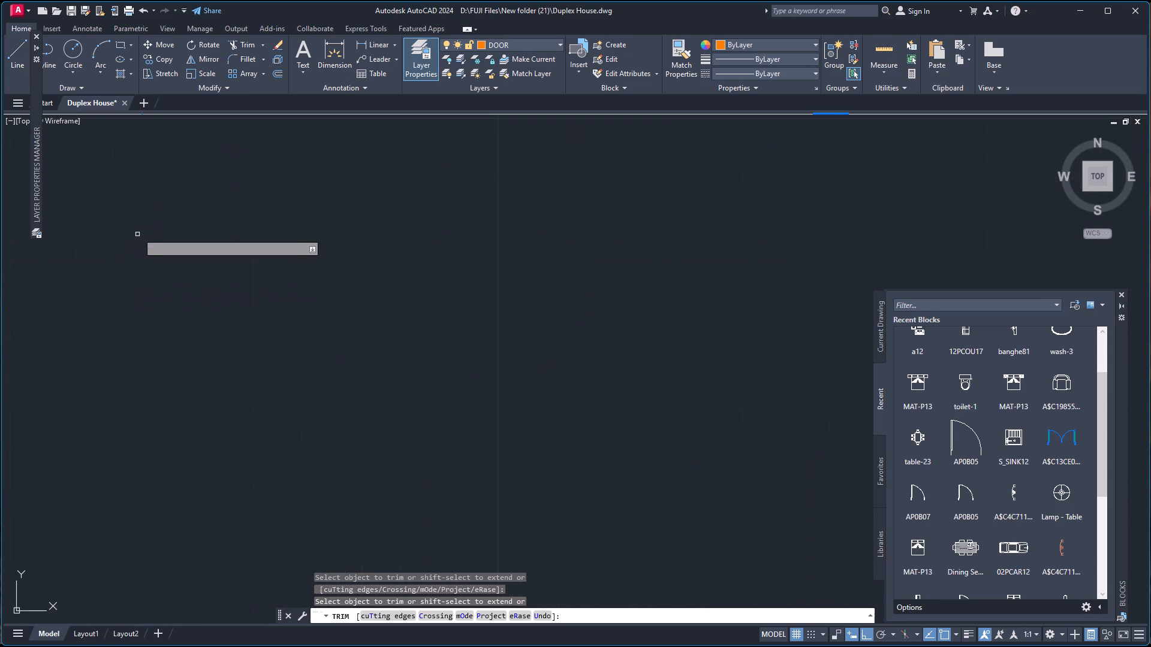
scroll(133, 194, "down", 4)
scroll(132, 165, "up", 7)
scroll(134, 164, "down", 1)
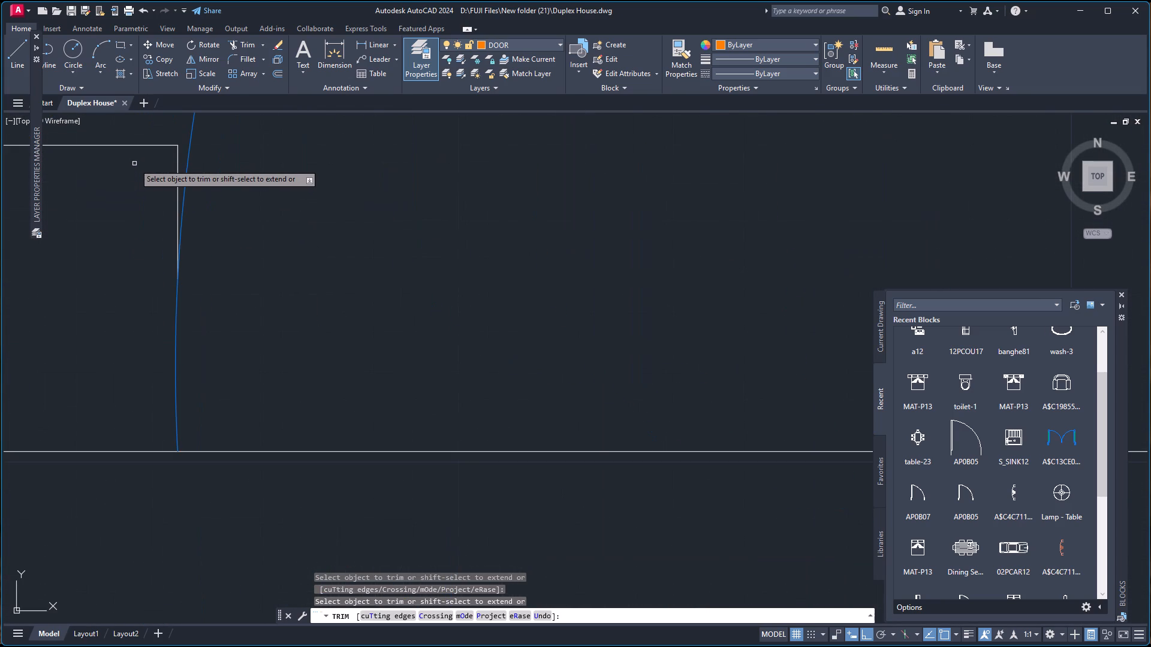
scroll(134, 166, "down", 17)
scroll(174, 131, "up", 3)
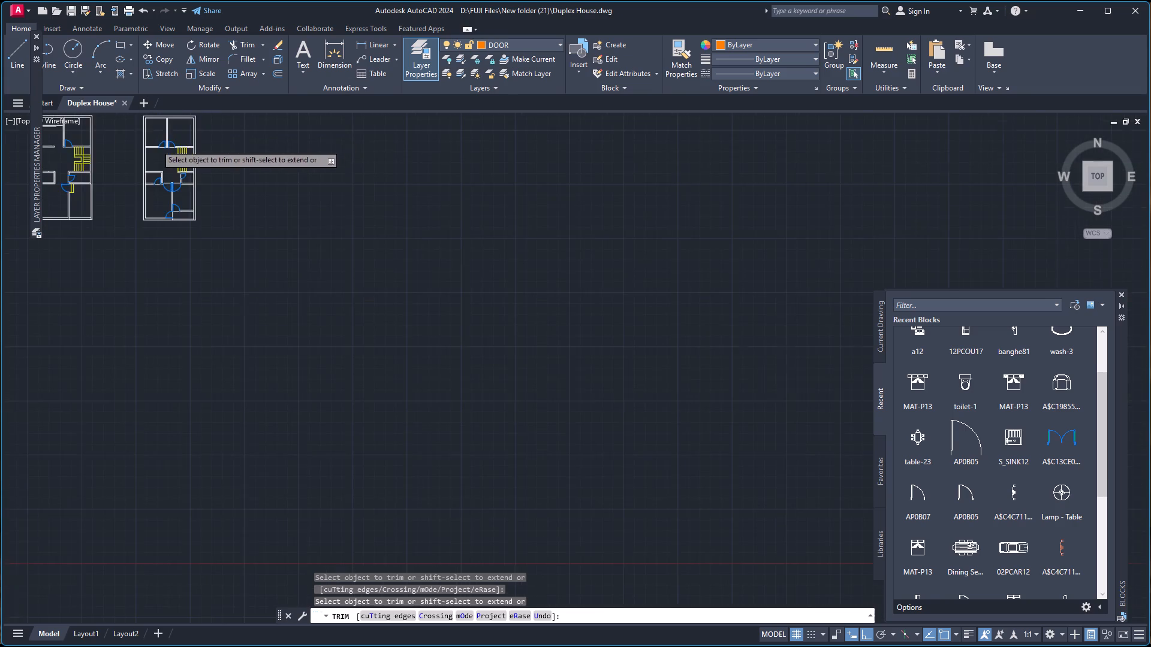
scroll(155, 145, "up", 7)
scroll(233, 199, "up", 2)
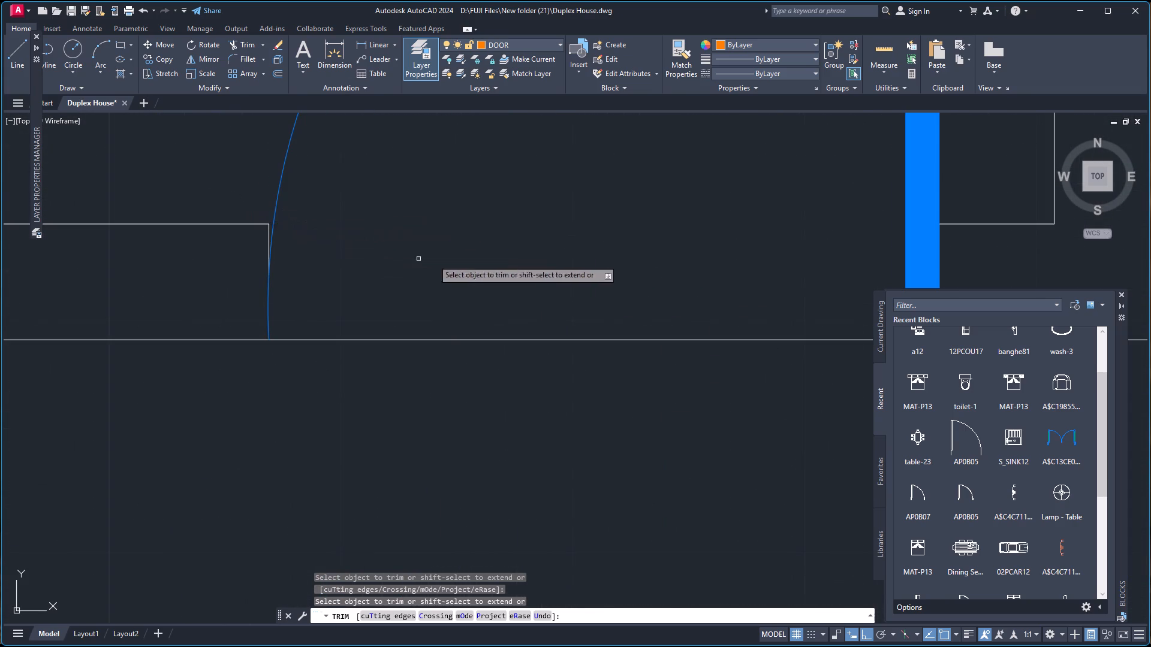
scroll(482, 267, "down", 4)
scroll(905, 271, "up", 3)
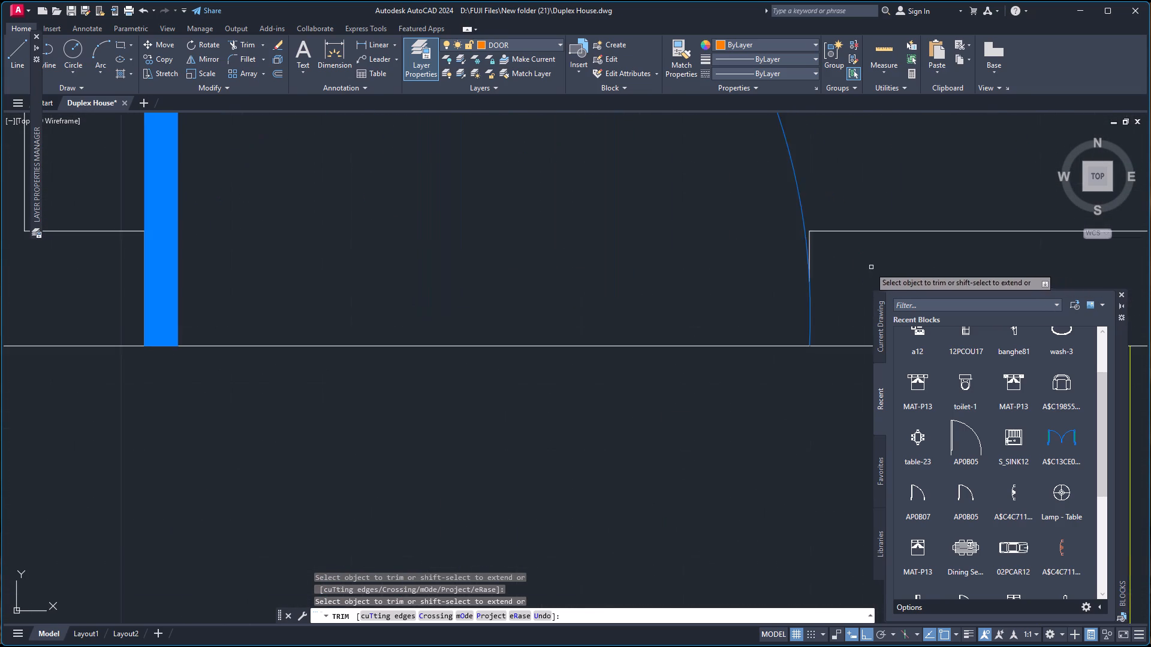
Trim the jamb line overlapping the door arc of the upper-right bedroom in the left-hand floor plan.
scroll(863, 268, "down", 5)
scroll(782, 259, "down", 5)
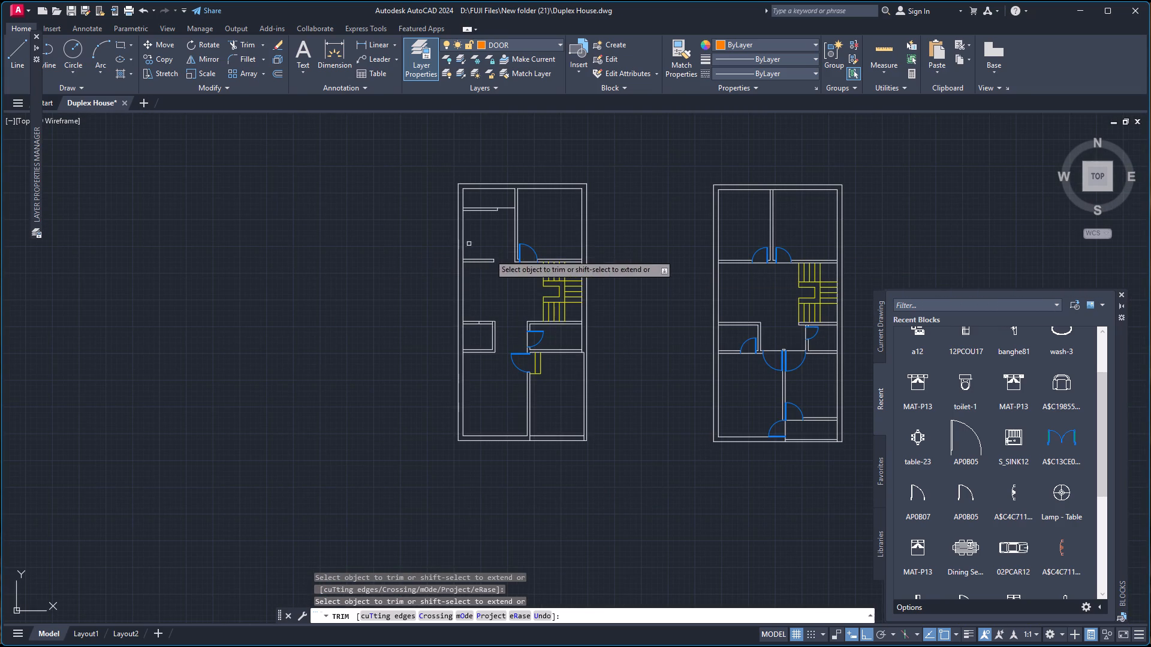
scroll(525, 262, "up", 6)
scroll(423, 232, "up", 4)
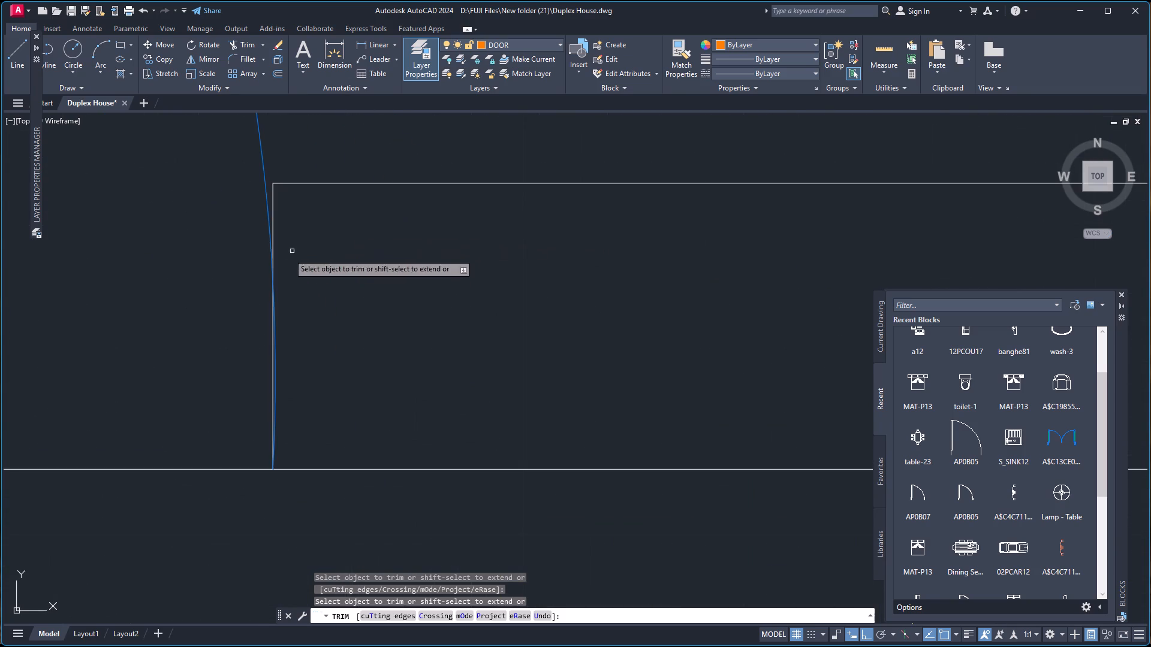
scroll(278, 300, "up", 2)
left_click(261, 400)
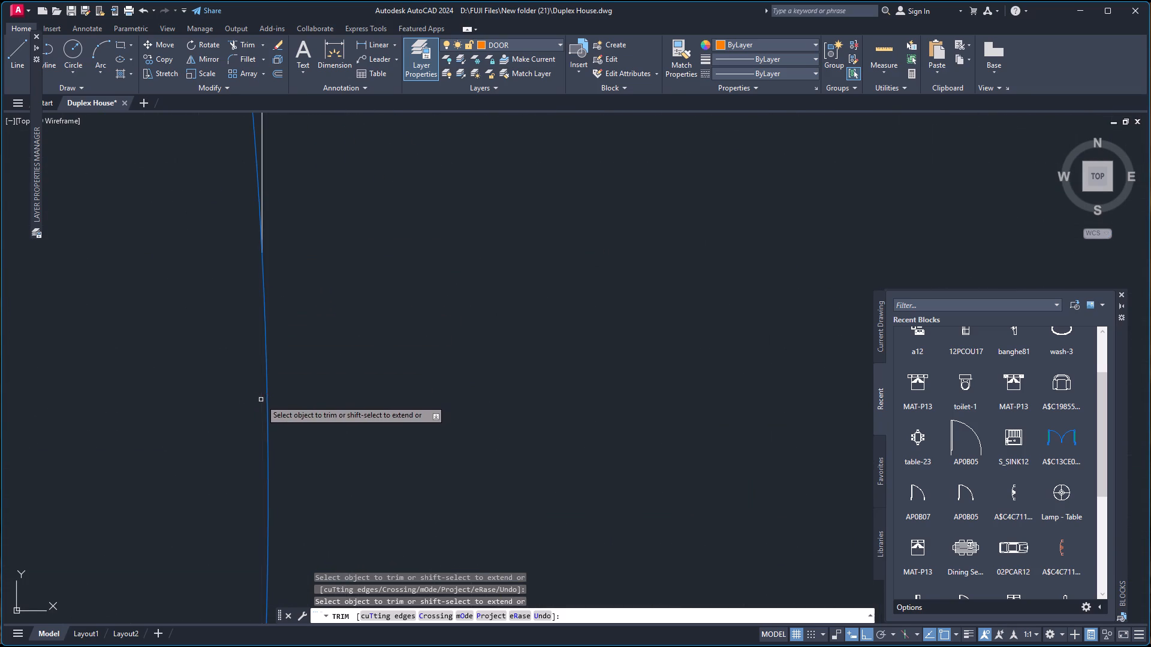
Trim the jamb line overlapping the door arc of the small room below the staircase in the left-hand floor plan.
scroll(261, 352, "down", 11)
scroll(159, 407, "down", 2)
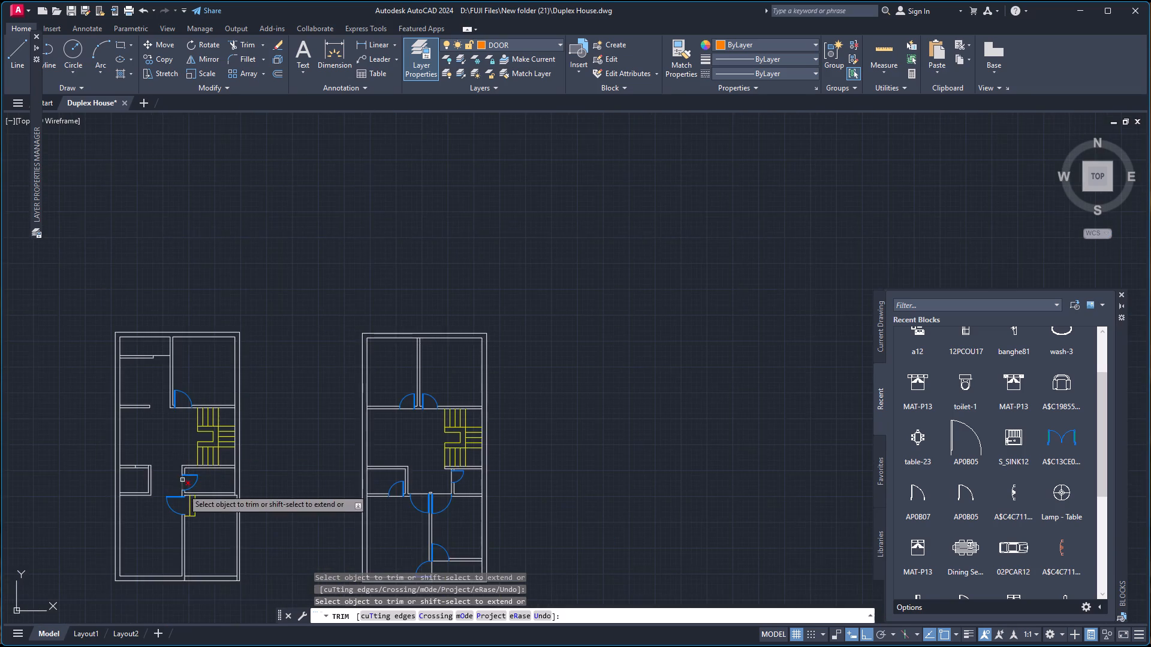
scroll(182, 492, "up", 11)
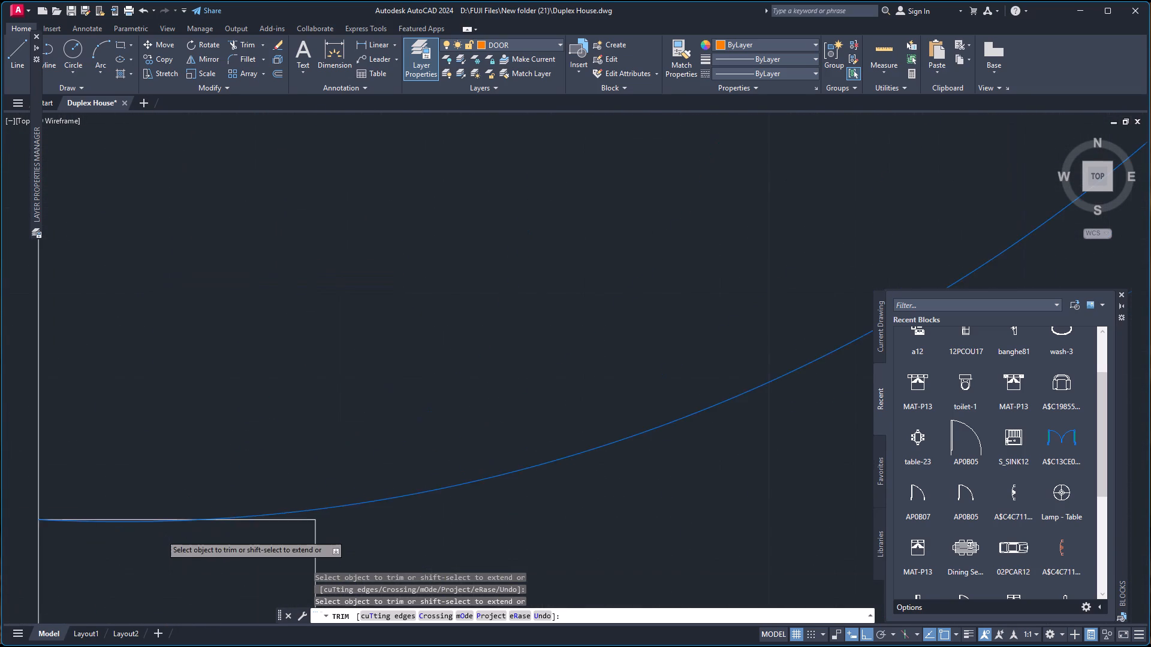
scroll(161, 534, "up", 3)
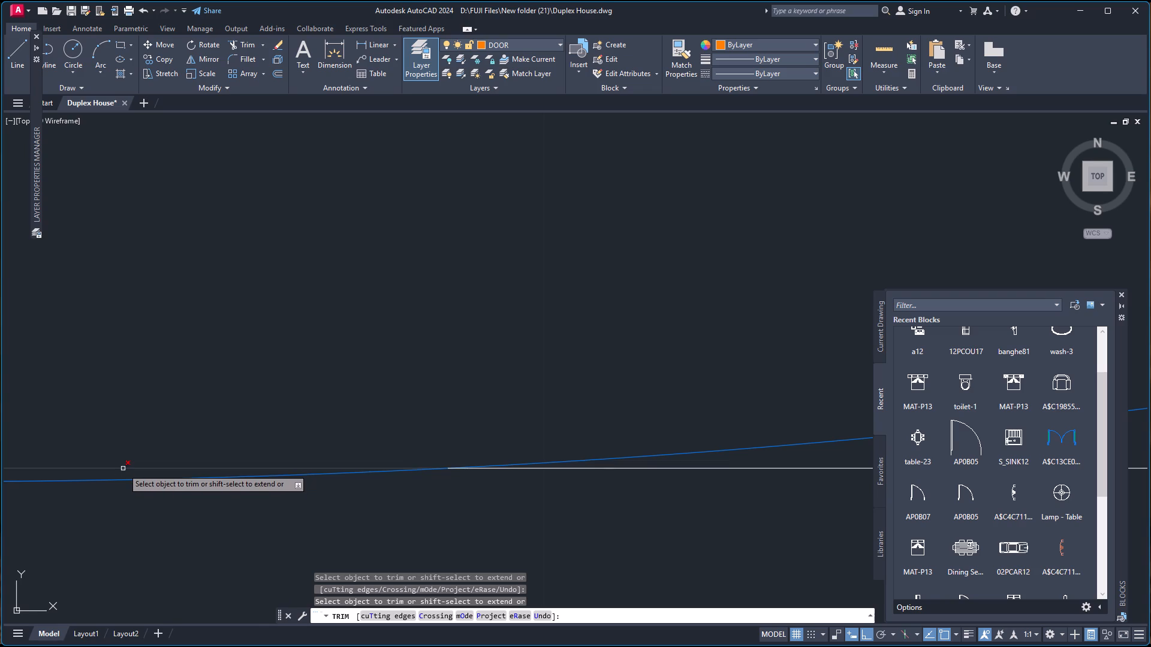
left_click(123, 468)
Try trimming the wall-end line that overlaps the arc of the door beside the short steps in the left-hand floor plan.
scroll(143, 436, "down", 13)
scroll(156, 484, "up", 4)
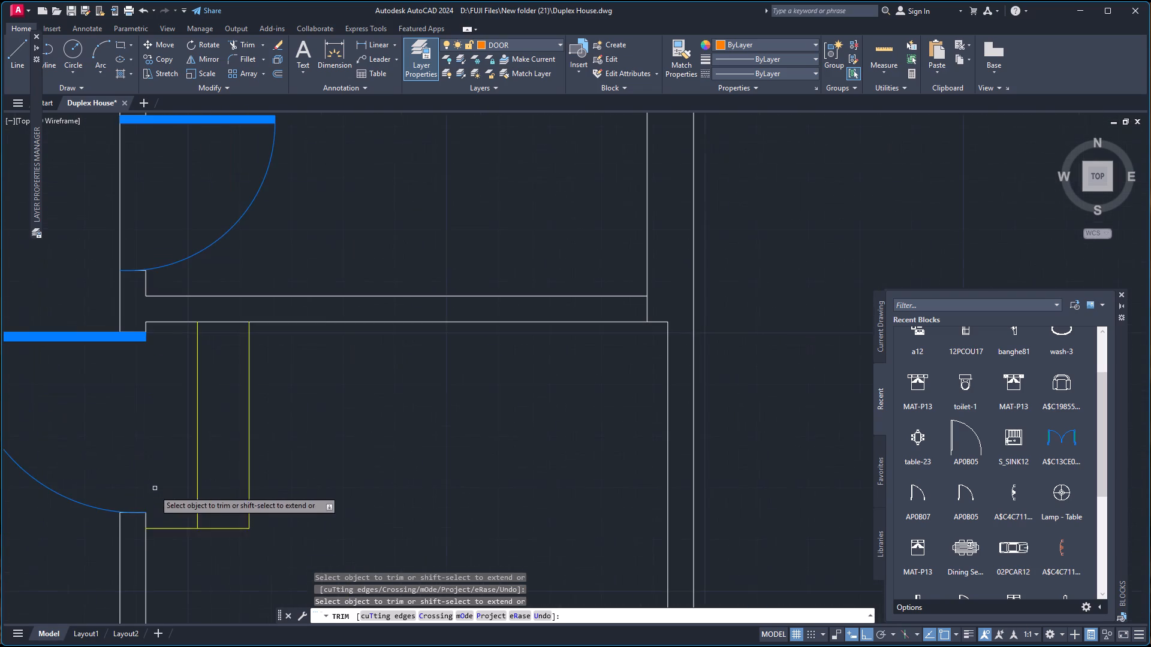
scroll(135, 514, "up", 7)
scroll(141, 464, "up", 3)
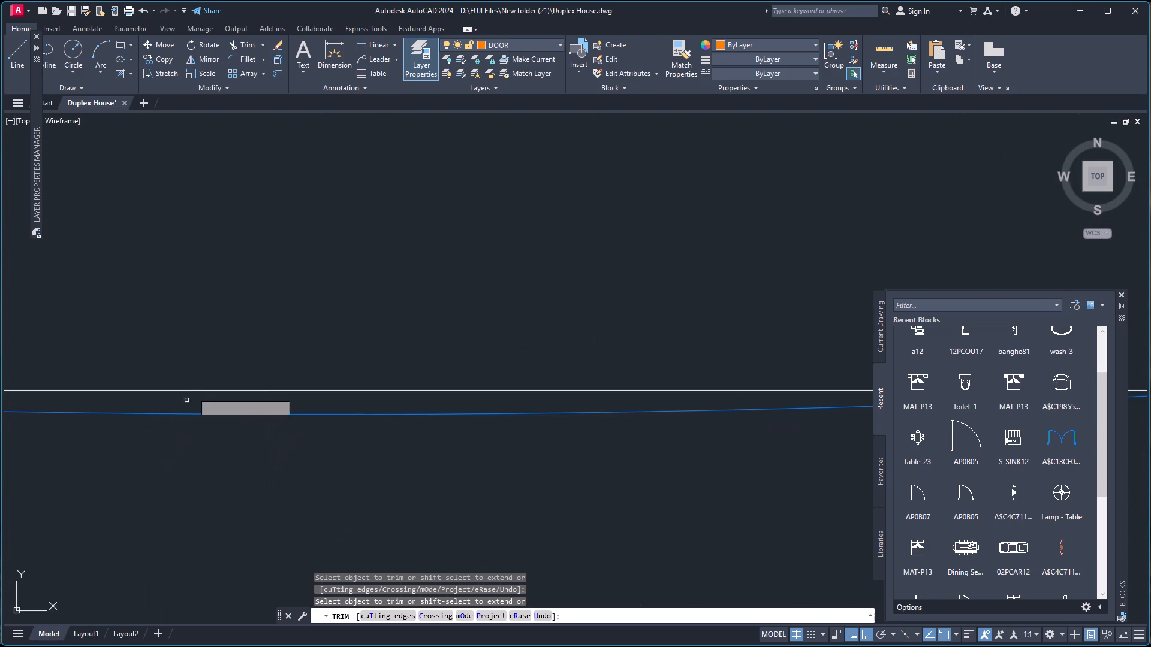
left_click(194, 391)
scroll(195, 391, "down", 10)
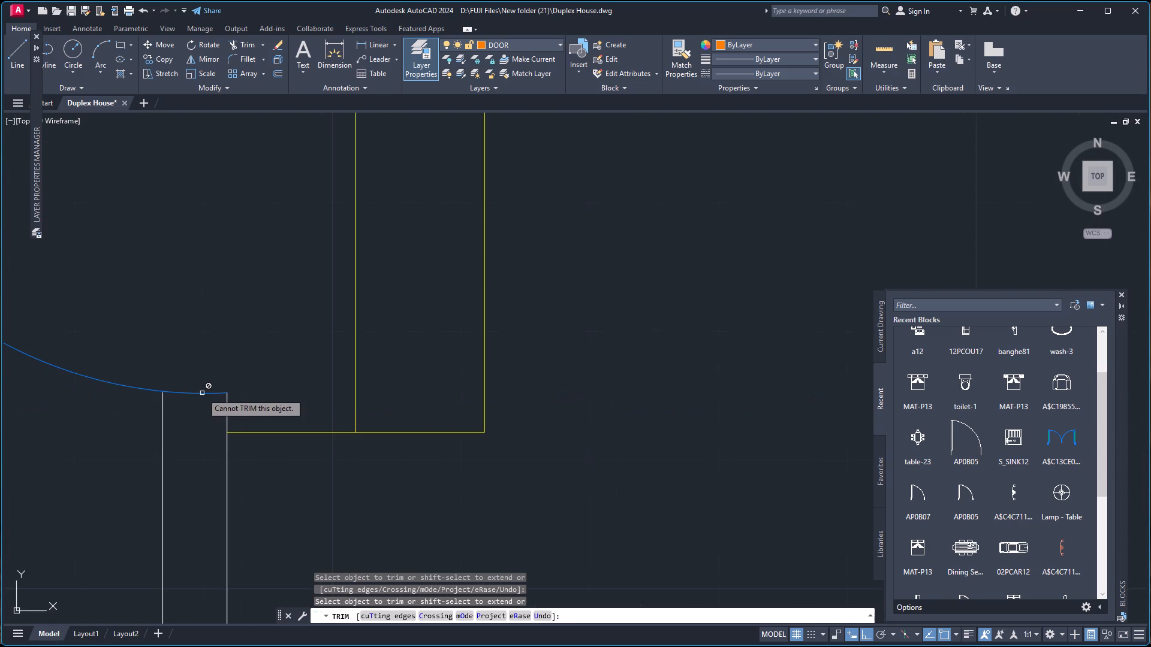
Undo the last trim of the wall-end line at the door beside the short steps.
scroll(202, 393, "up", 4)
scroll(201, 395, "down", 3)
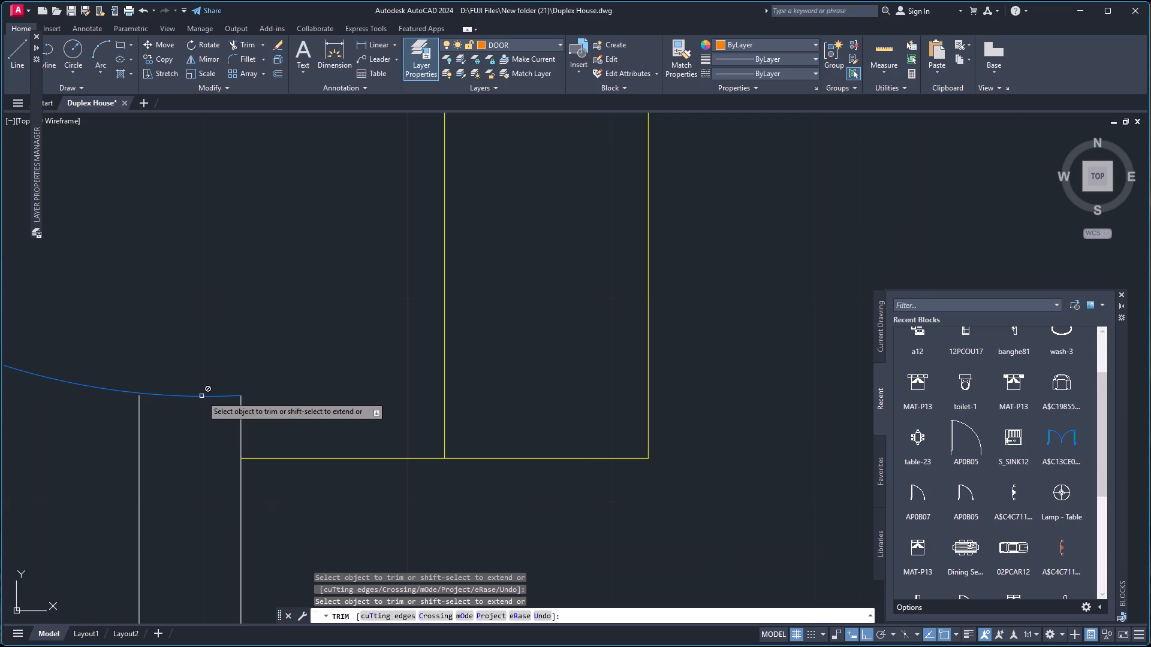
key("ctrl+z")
Trim the wall-end line overlapping the arc of the door beside the short steps in the left-hand floor plan.
scroll(188, 413, "down", 5)
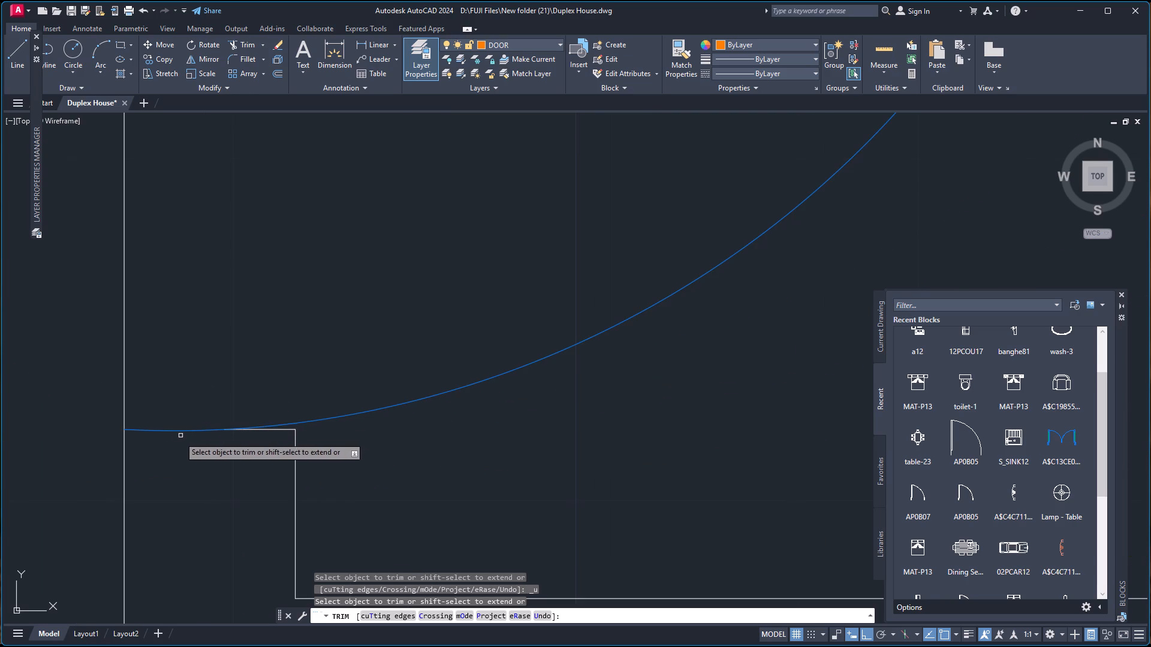
scroll(208, 417, "down", 5)
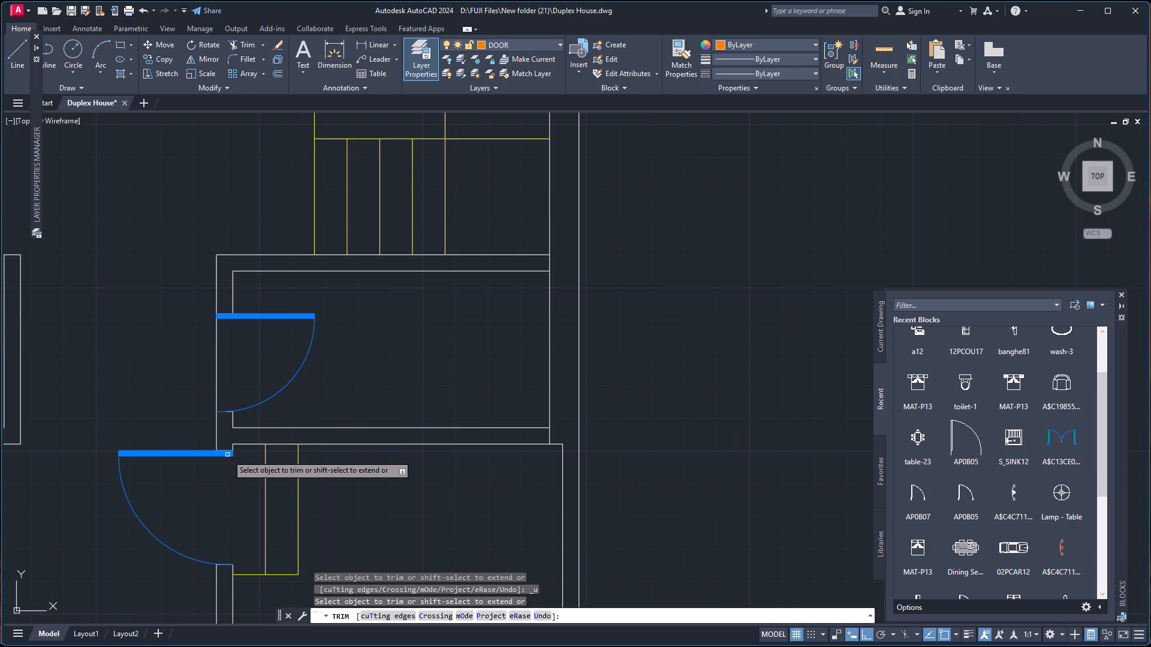
scroll(229, 497, "down", 3)
scroll(225, 514, "up", 6)
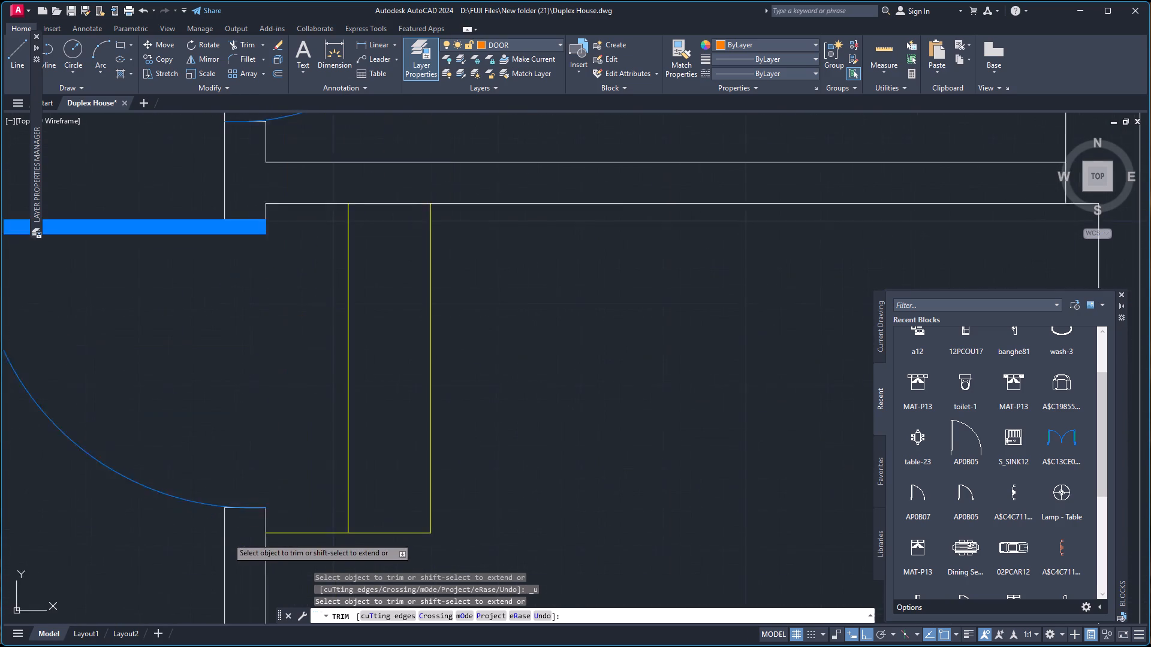
scroll(236, 519, "up", 3)
scroll(287, 413, "up", 2)
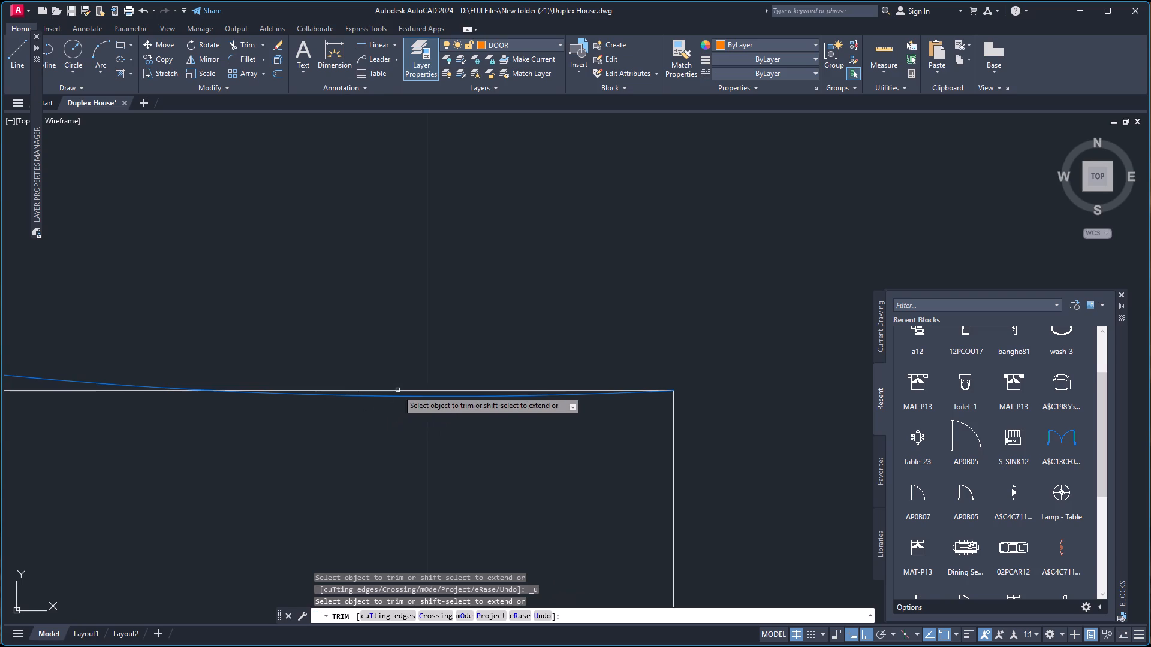
left_click(397, 390)
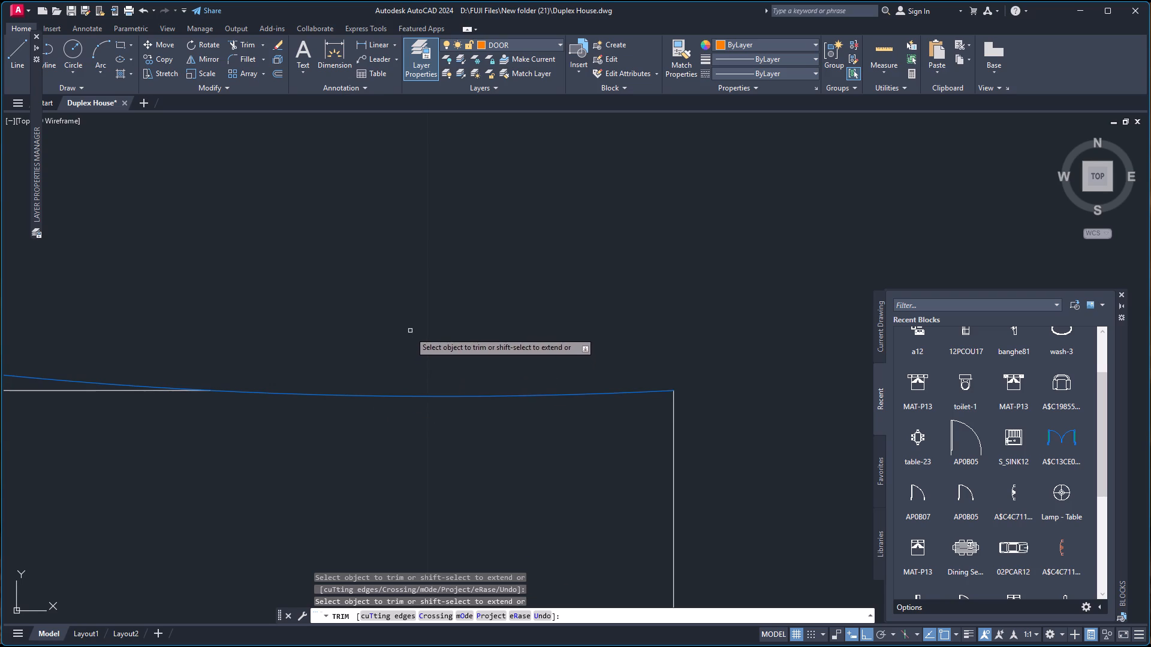
scroll(409, 337, "down", 10)
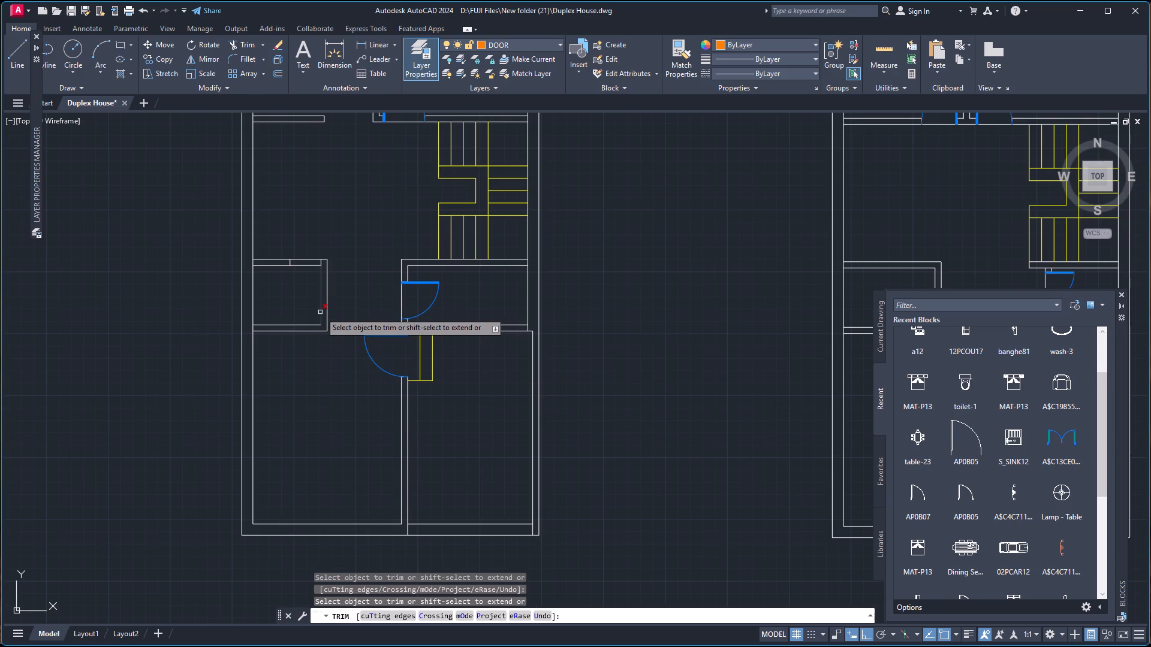
scroll(327, 279, "down", 3)
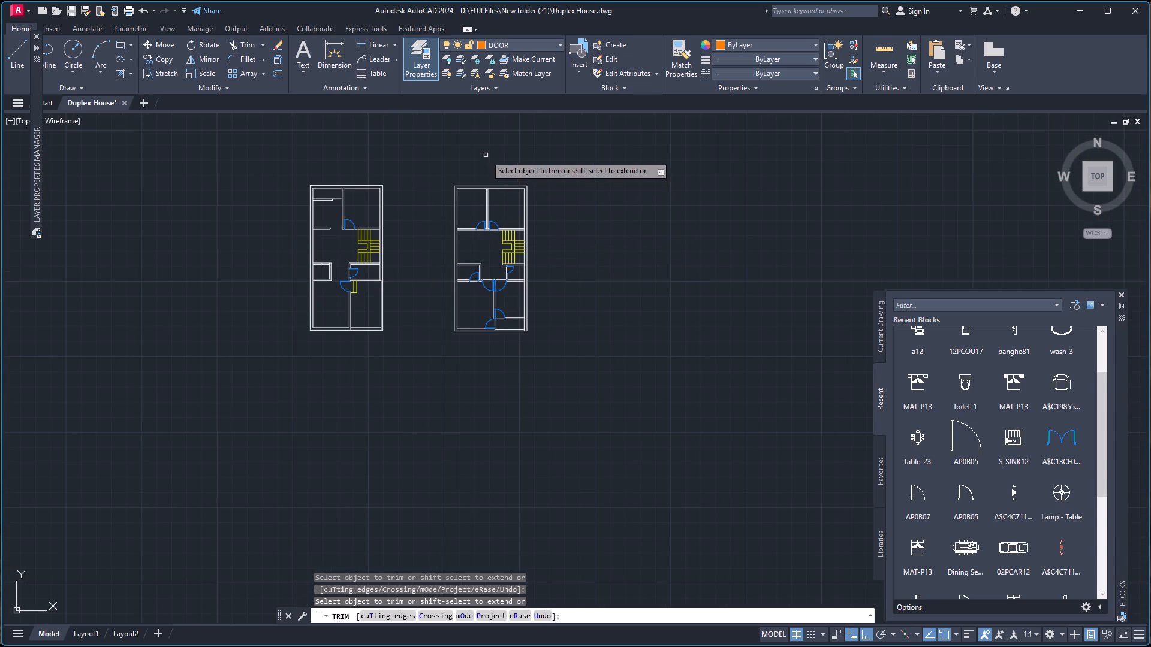
scroll(504, 322, "up", 2)
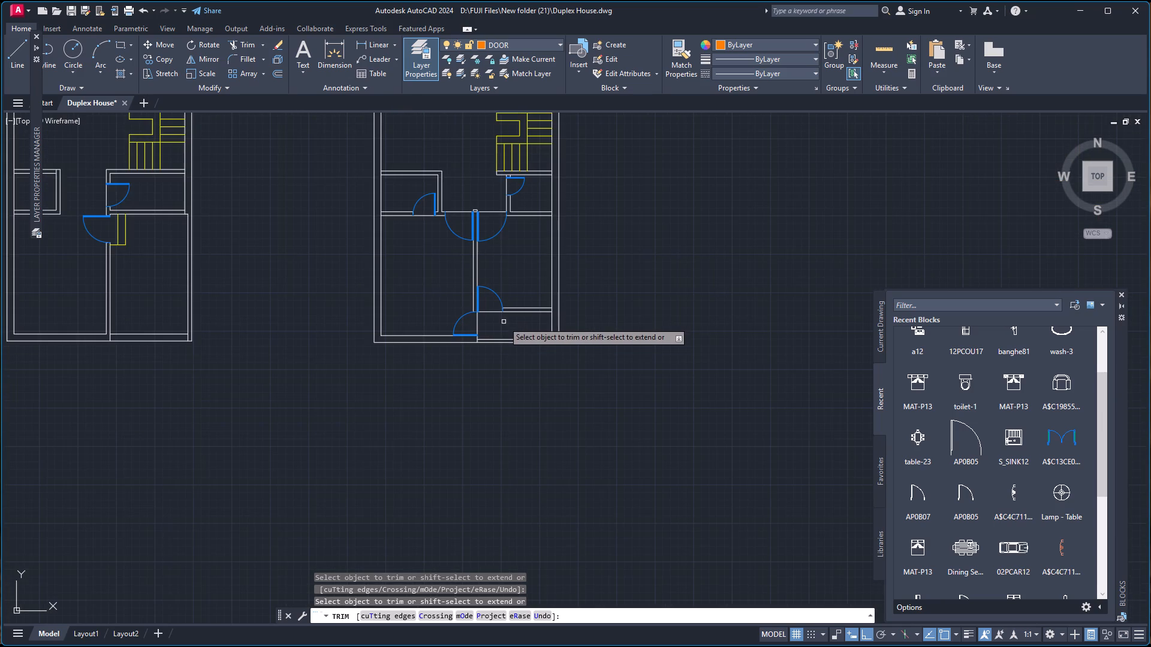
scroll(504, 306, "up", 1)
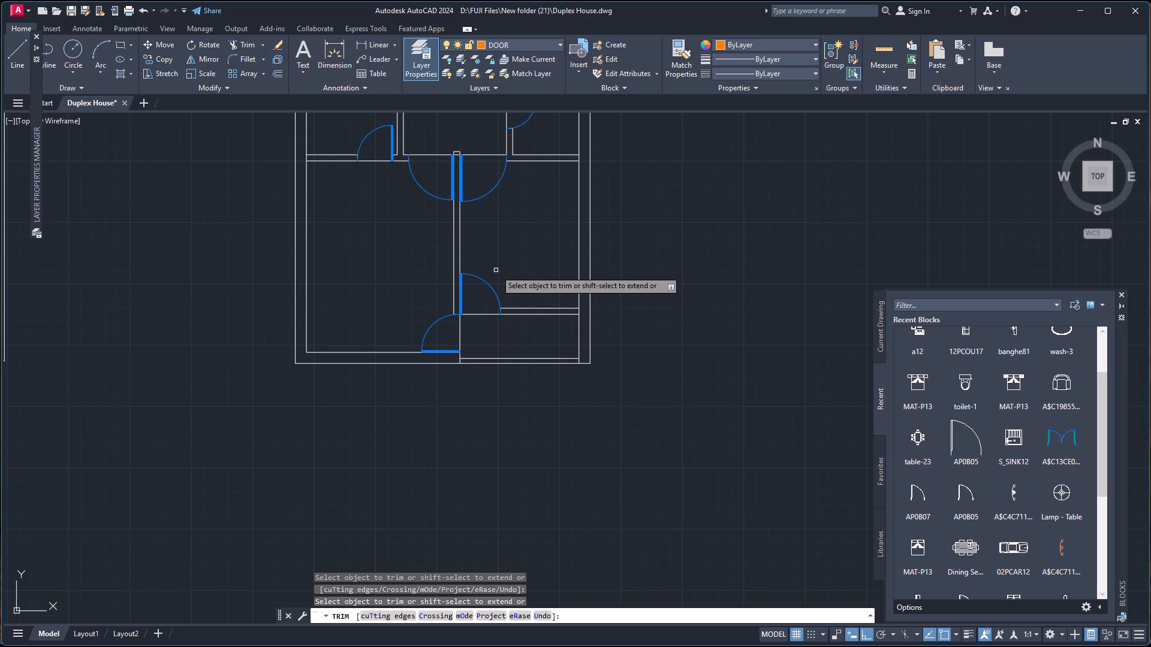
key("Escape")
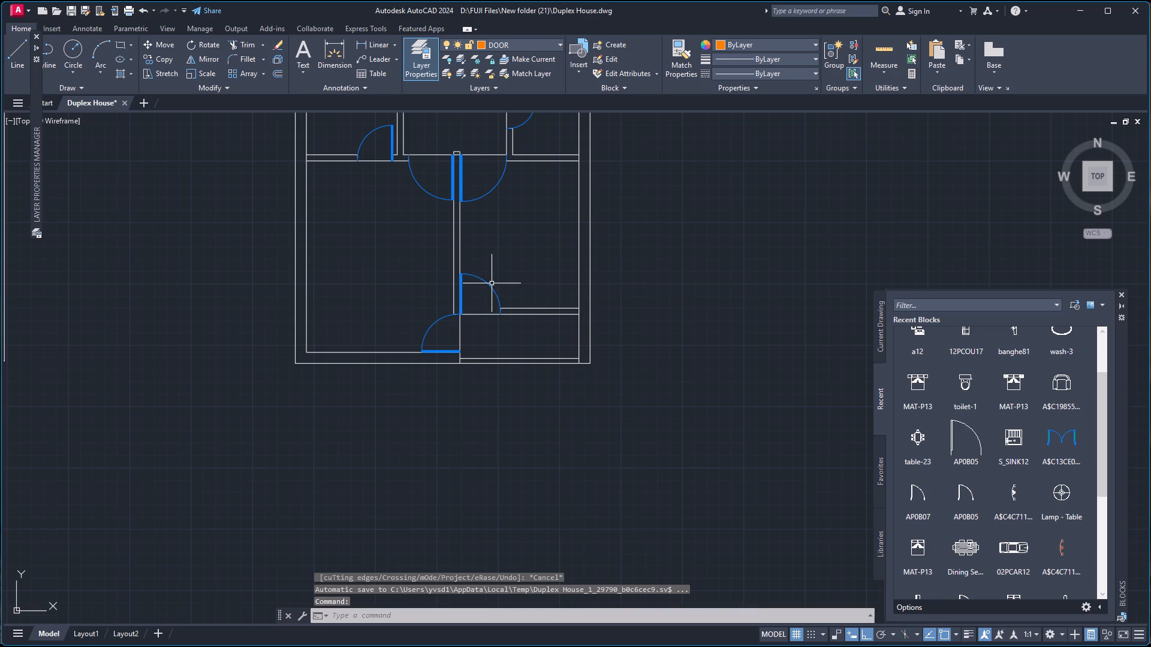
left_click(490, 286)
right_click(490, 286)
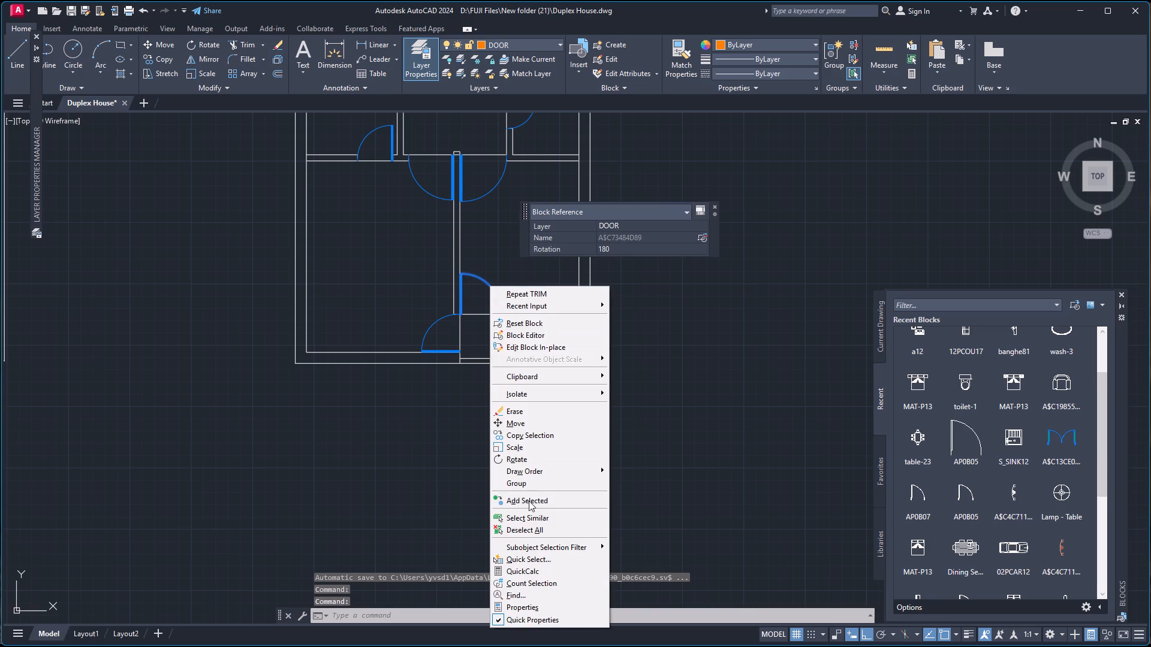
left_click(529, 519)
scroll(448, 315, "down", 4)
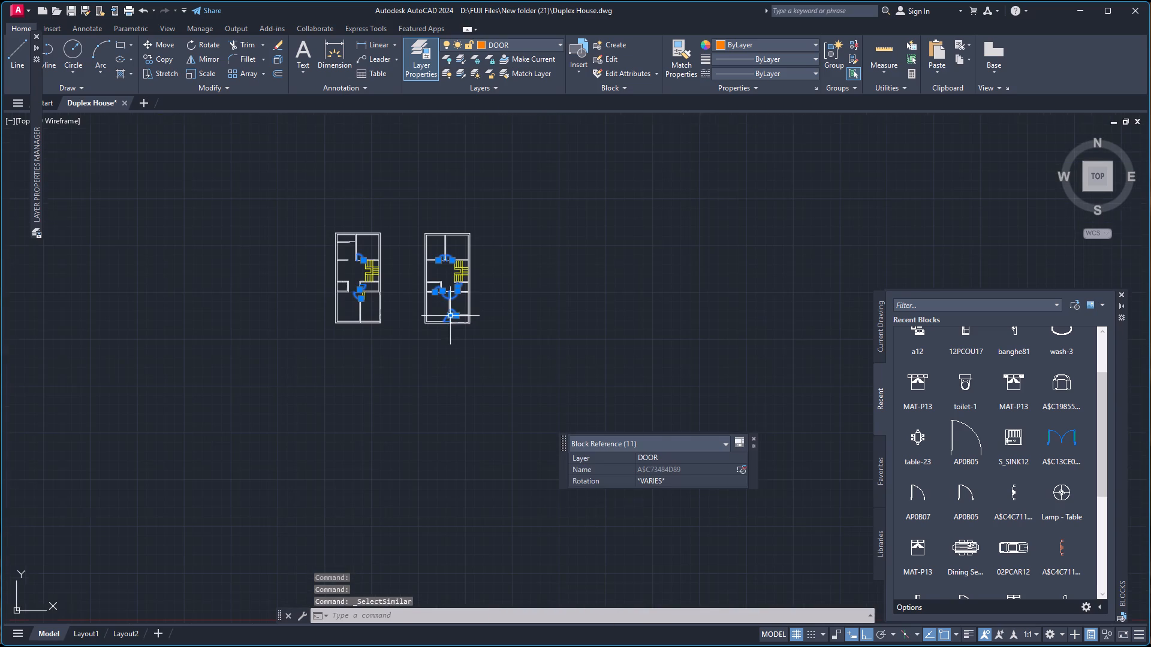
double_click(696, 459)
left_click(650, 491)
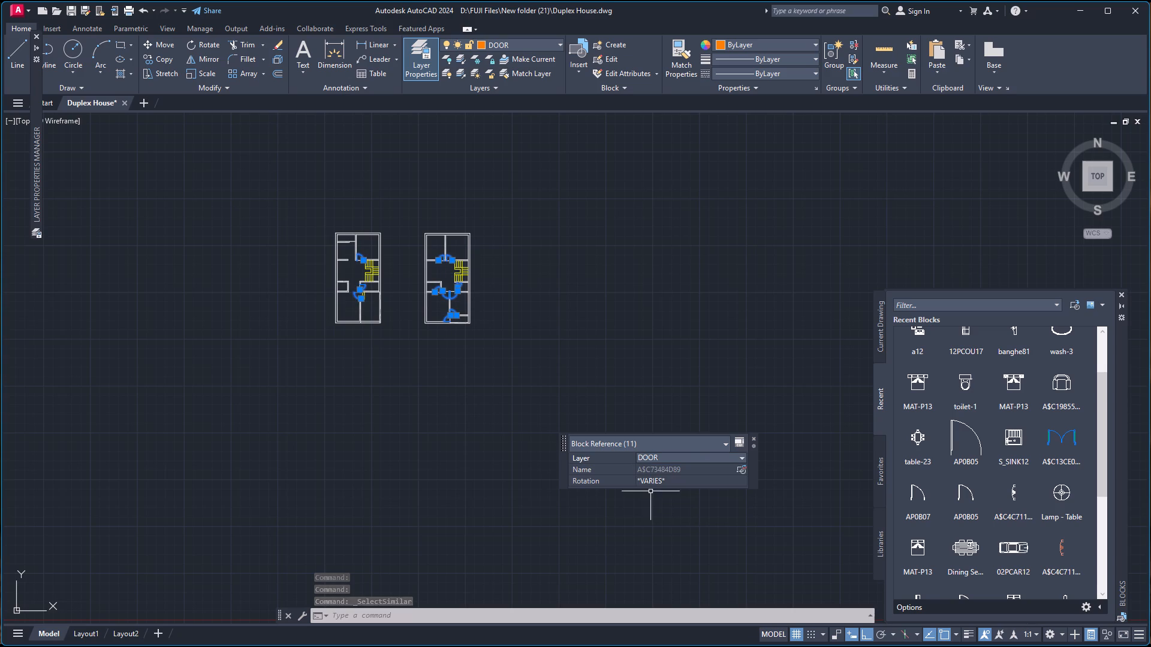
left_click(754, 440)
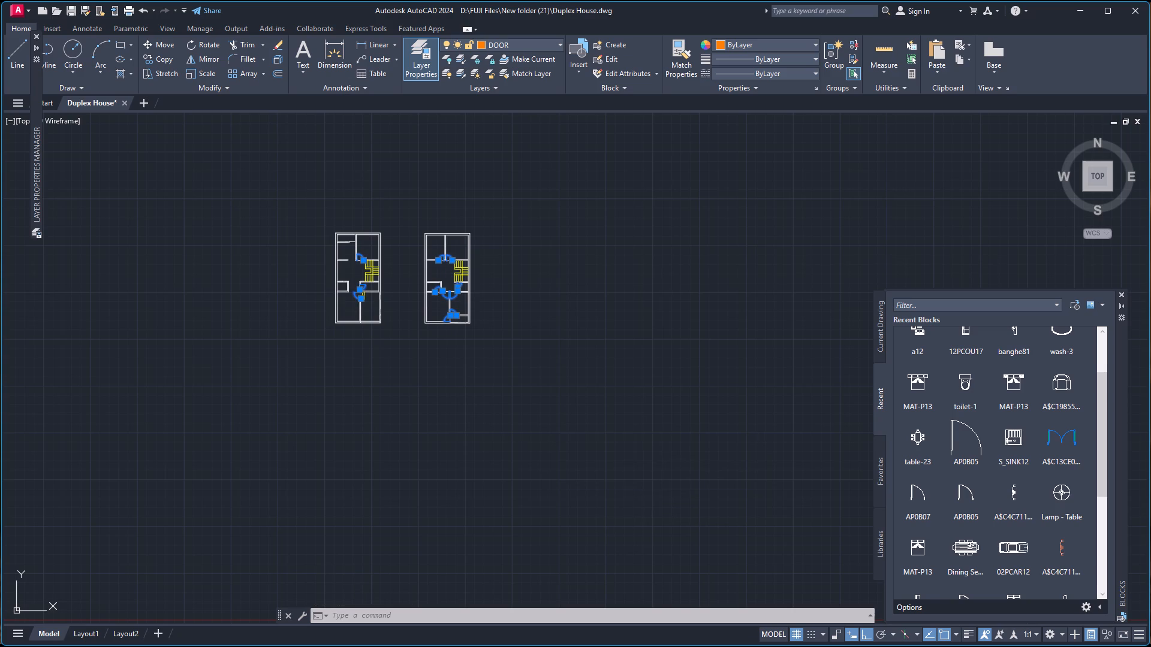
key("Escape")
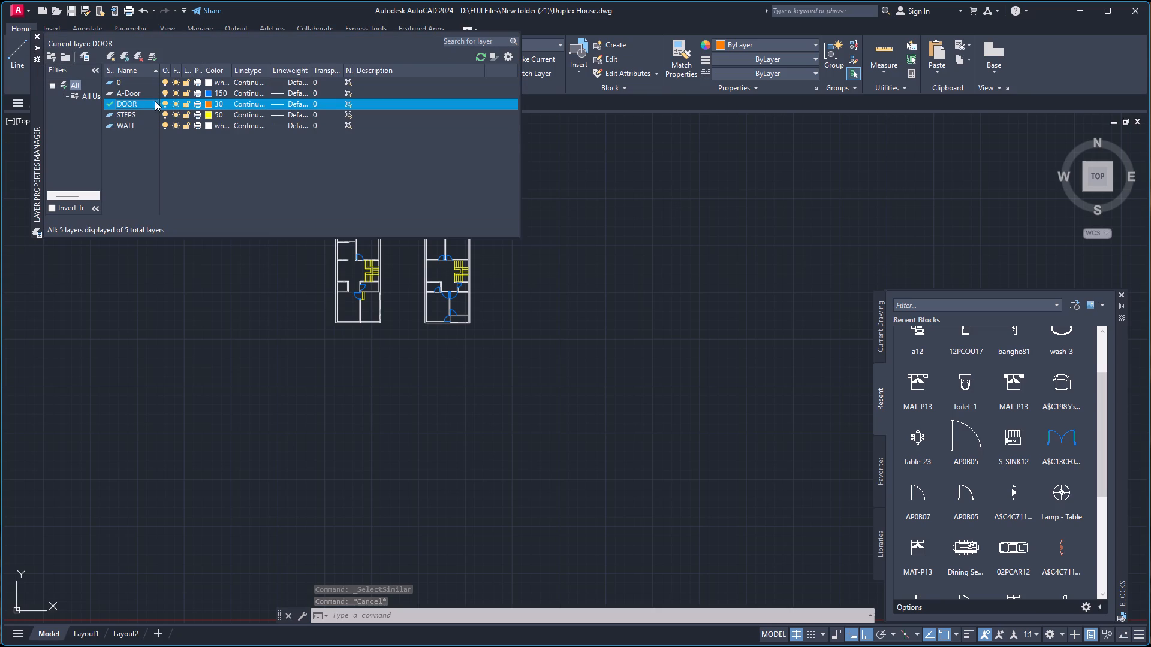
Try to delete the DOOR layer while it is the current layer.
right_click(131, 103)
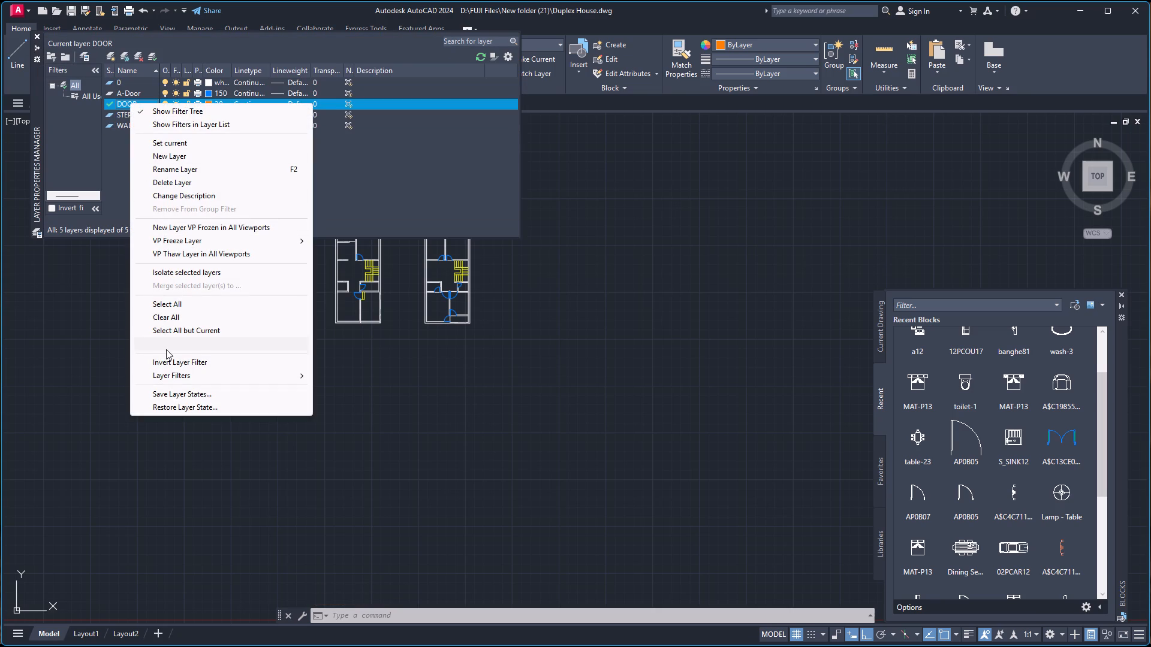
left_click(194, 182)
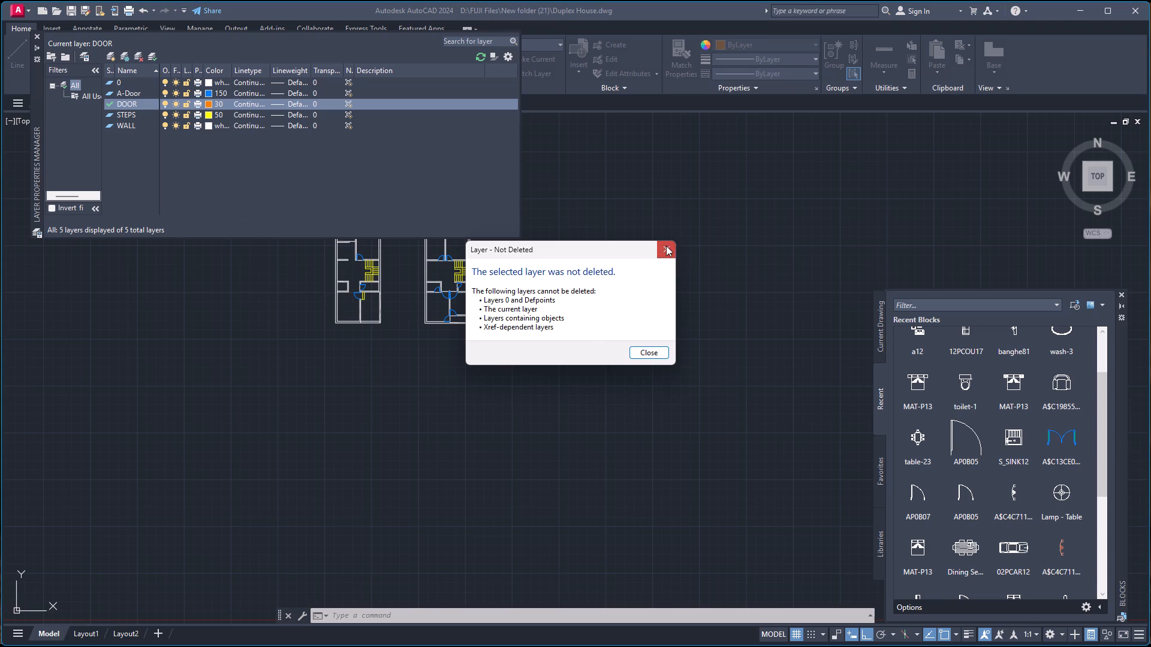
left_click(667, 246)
Make A-Door the current layer.
double_click(137, 92)
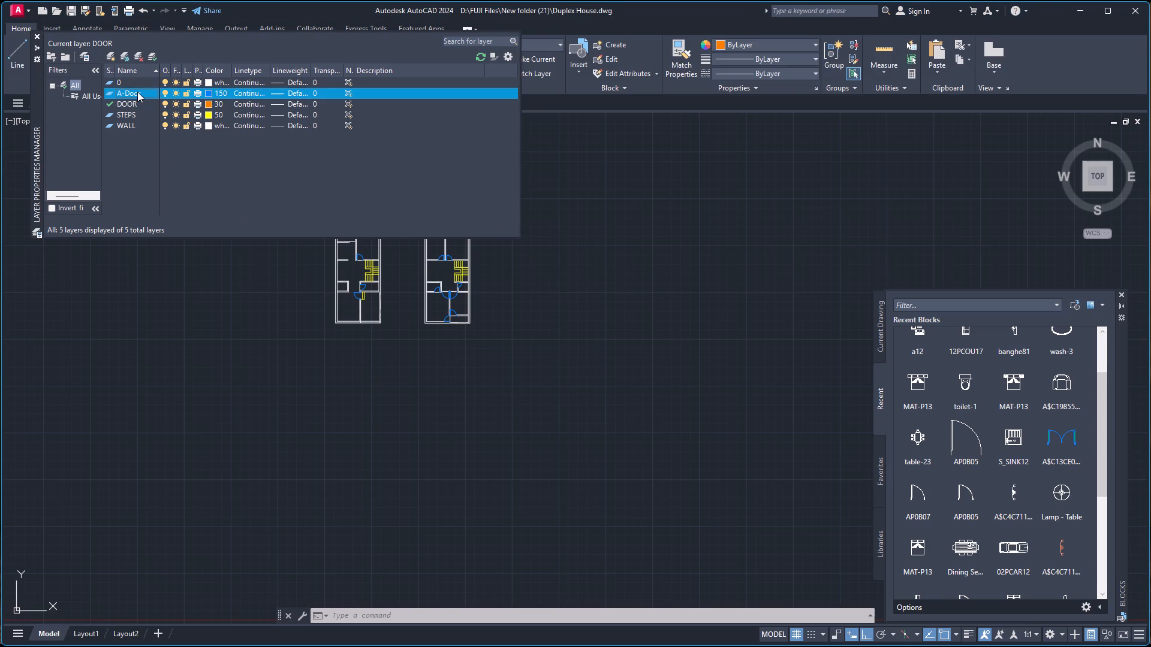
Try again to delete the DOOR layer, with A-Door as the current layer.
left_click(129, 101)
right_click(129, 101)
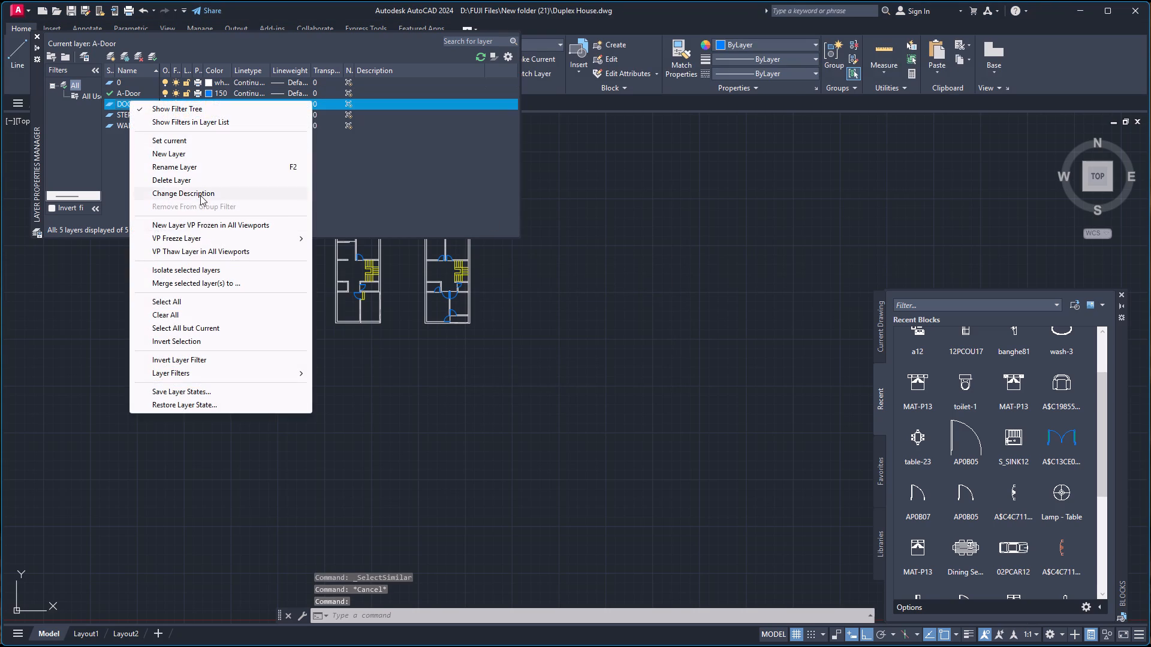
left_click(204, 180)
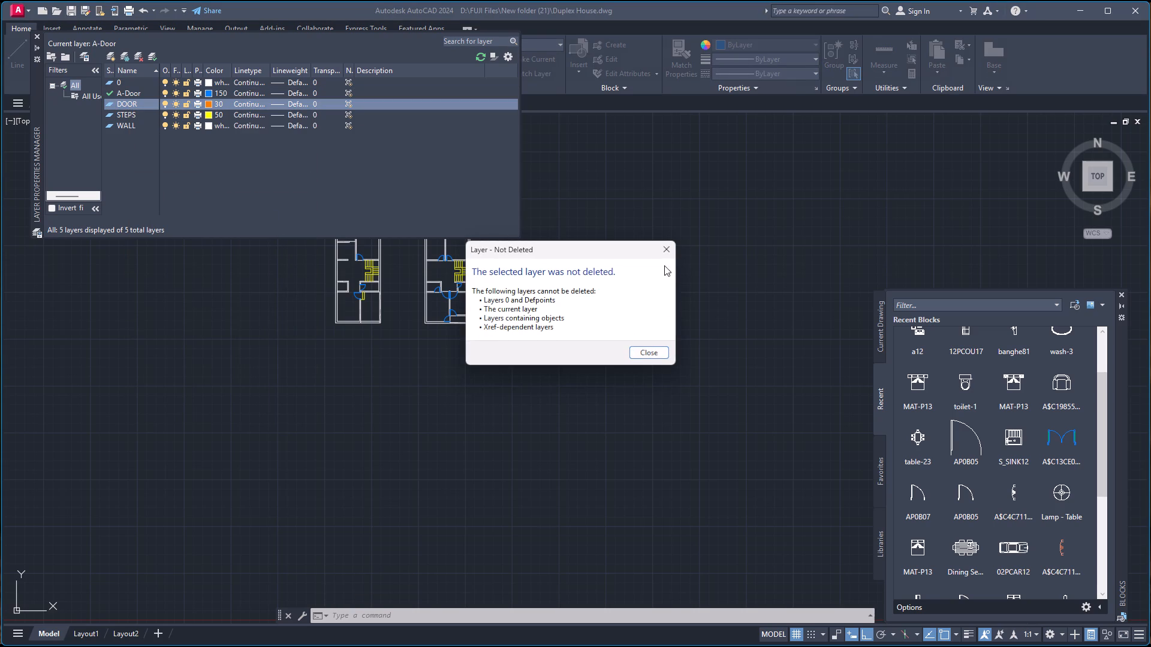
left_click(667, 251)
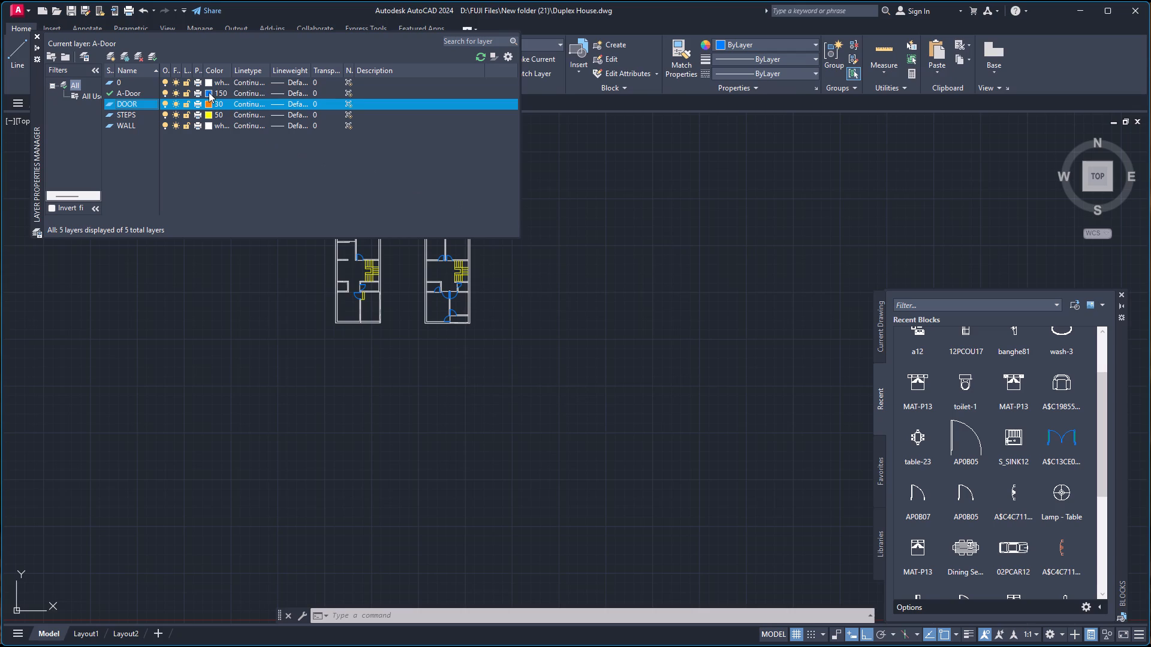
Set the A-Door layer's colour to orange, index colour 30, and close the layer manager.
left_click(209, 92)
left_click(209, 92)
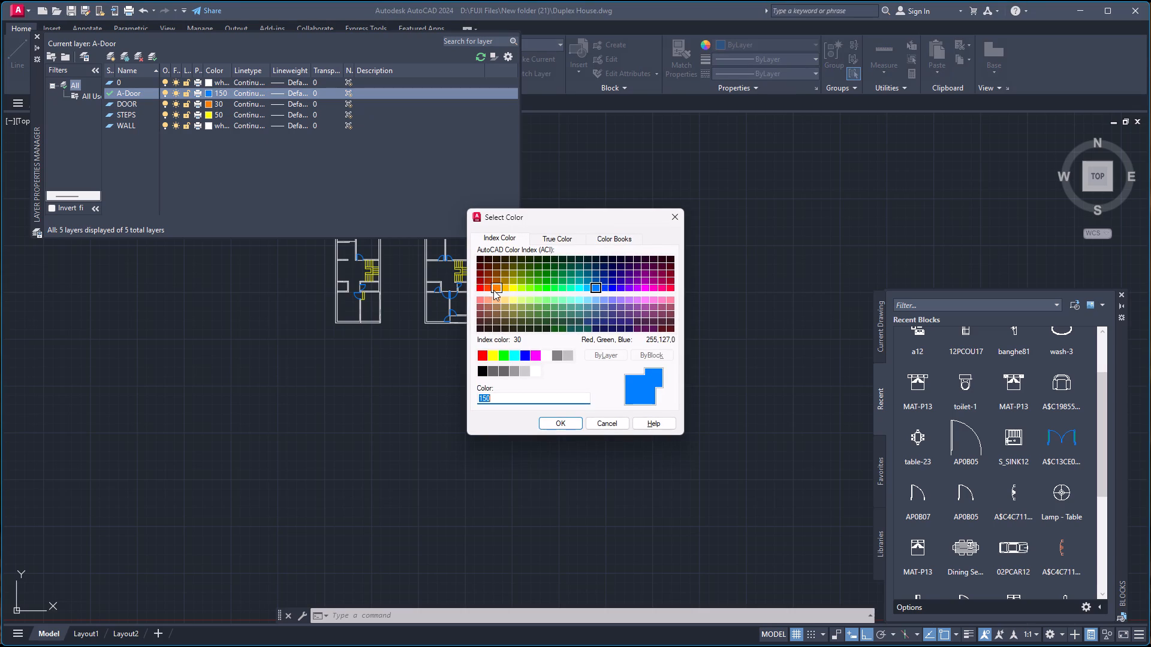
left_click(493, 290)
left_click(555, 420)
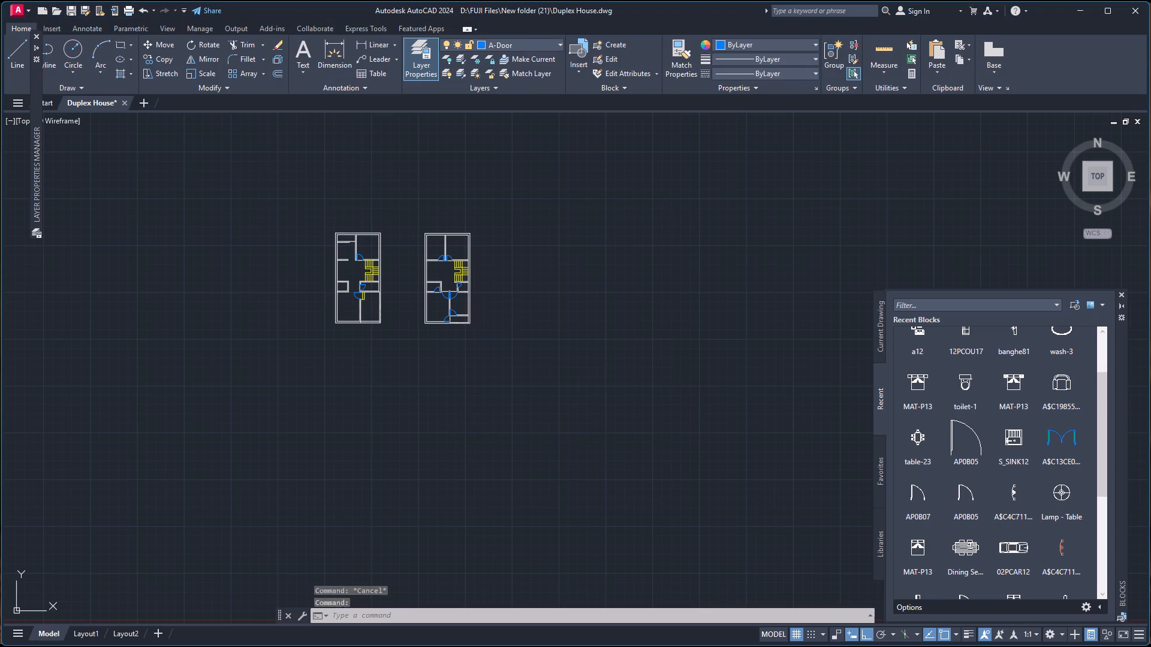
left_click(37, 46)
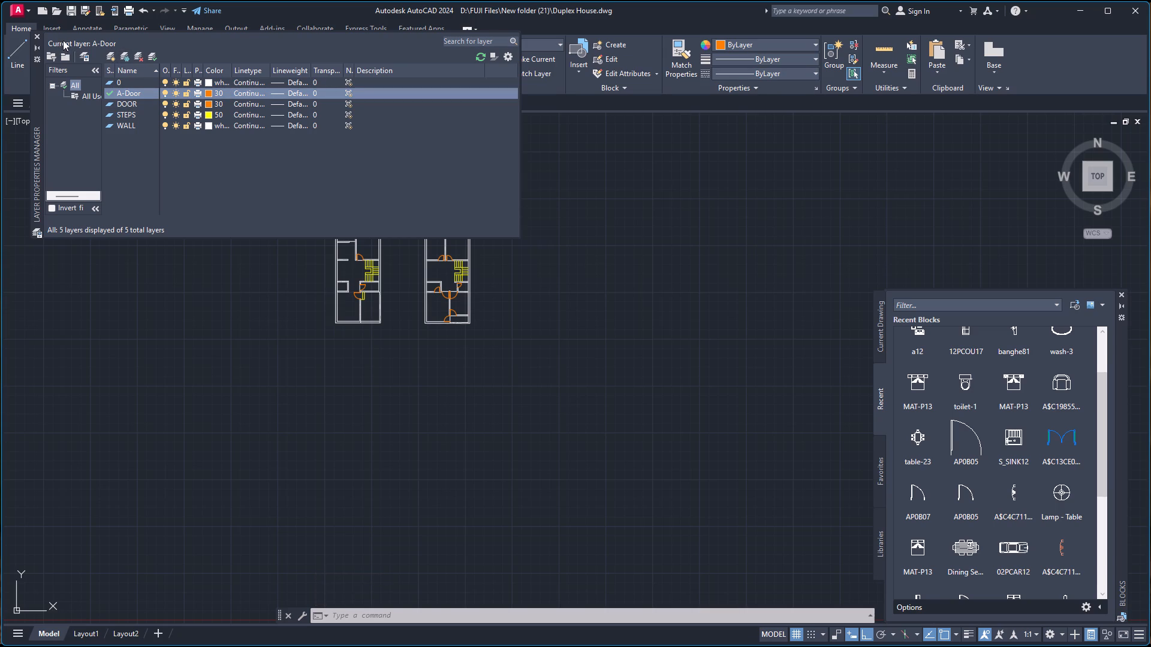
left_click(36, 37)
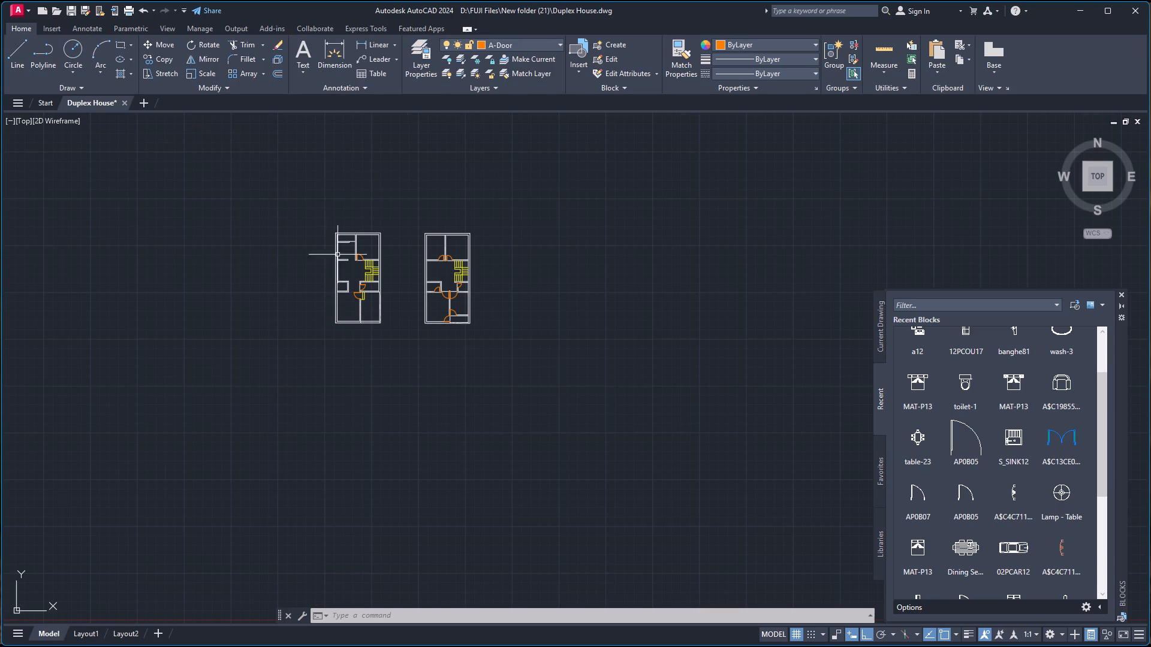
Select all similar door blocks in both floor plans and move them from the DOOR layer to the A-Door layer.
scroll(363, 292, "up", 4)
scroll(308, 297, "up", 3)
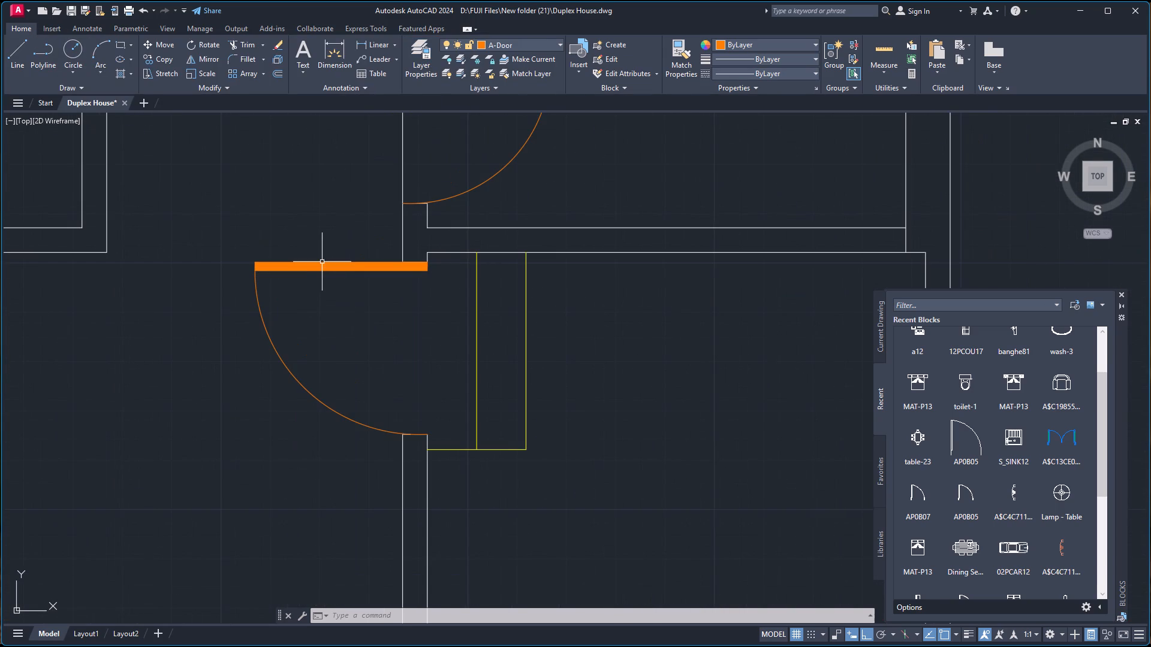
left_click(320, 265)
left_click(280, 273)
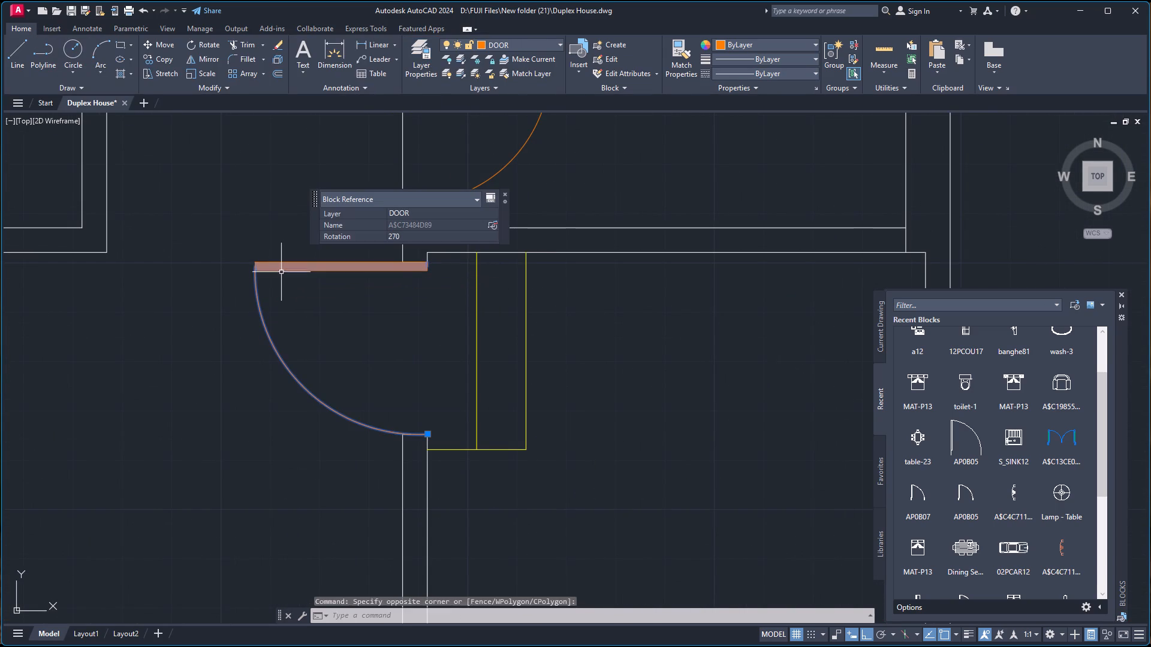
right_click(284, 268)
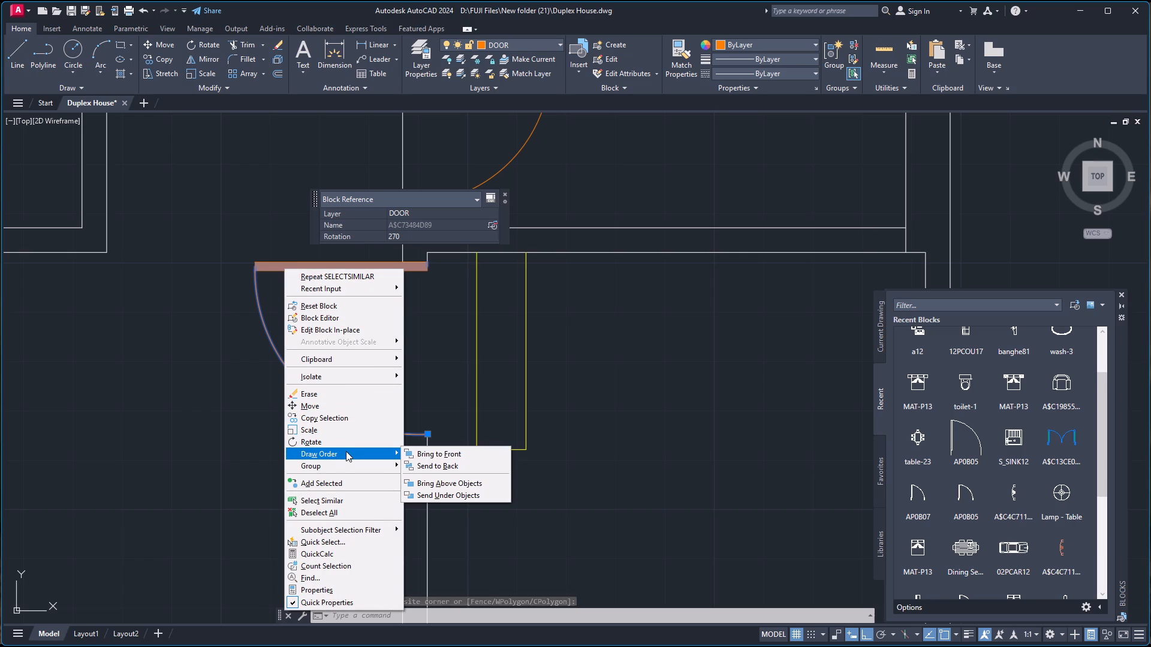
left_click(325, 500)
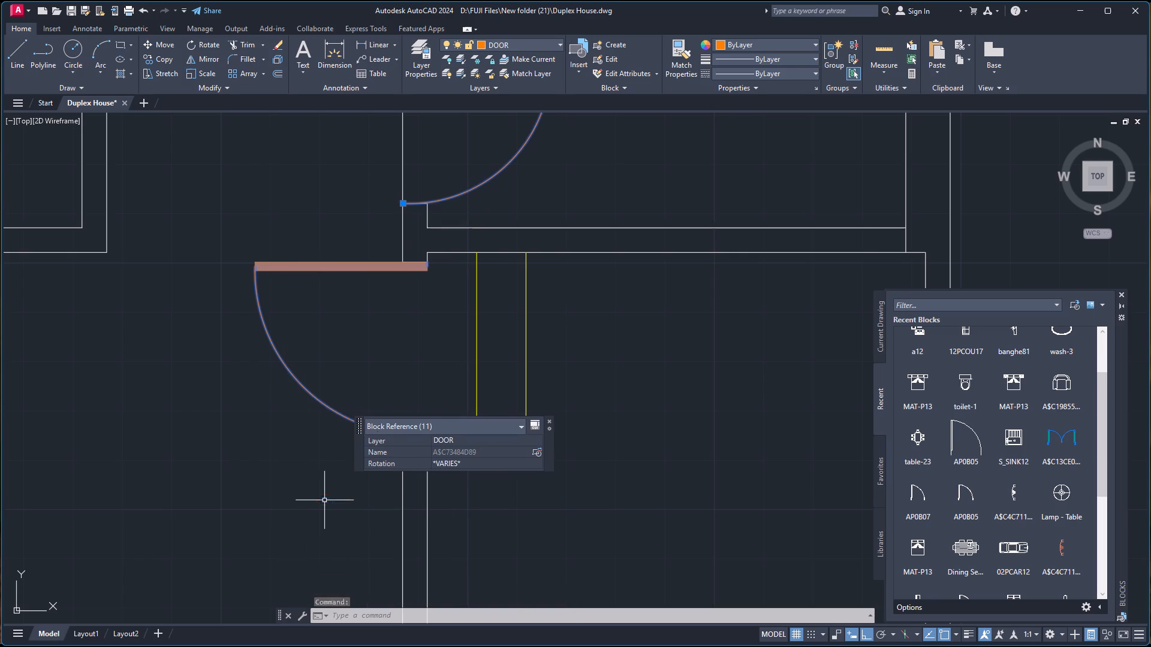
left_click(438, 439)
left_click(438, 440)
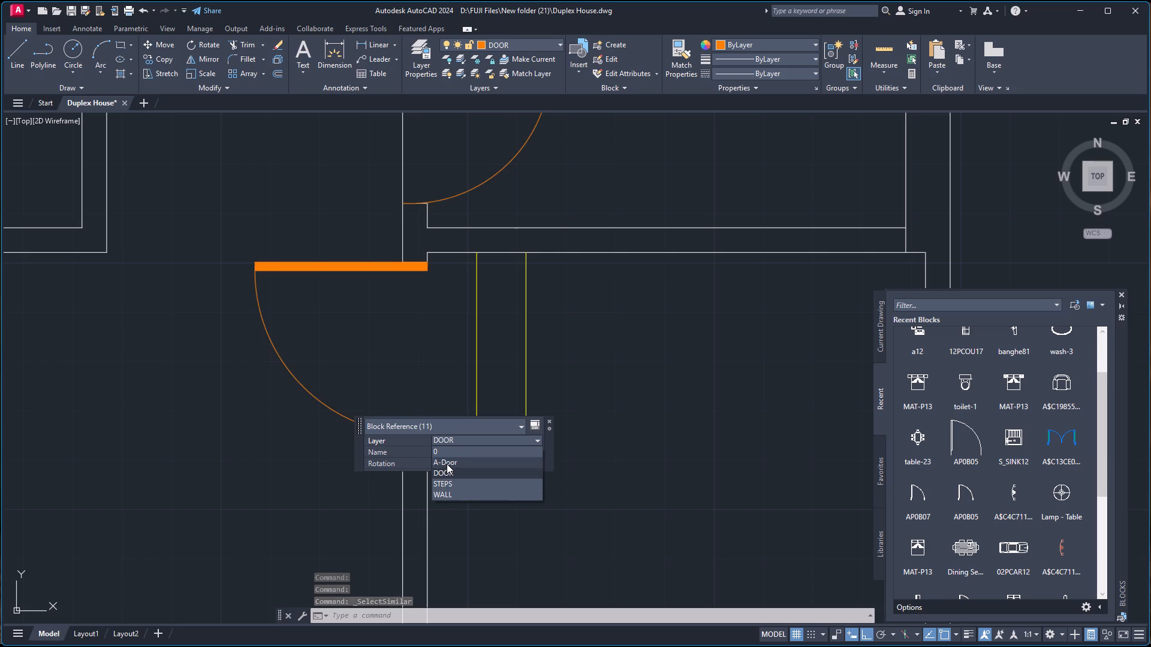
left_click(447, 464)
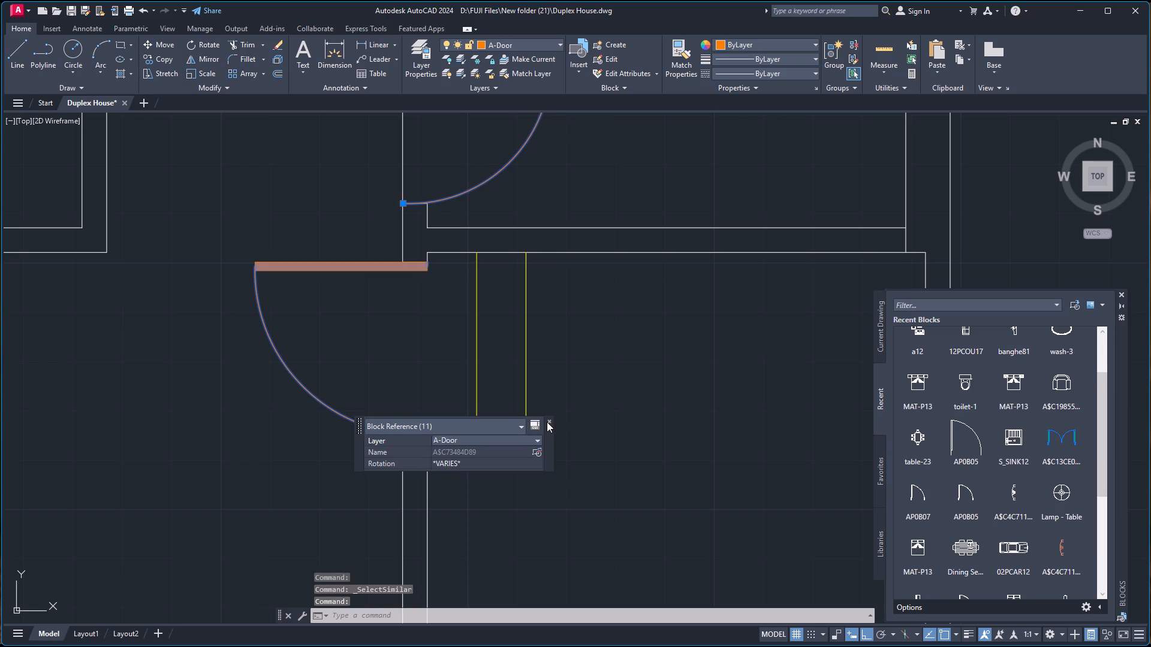
left_click(549, 421)
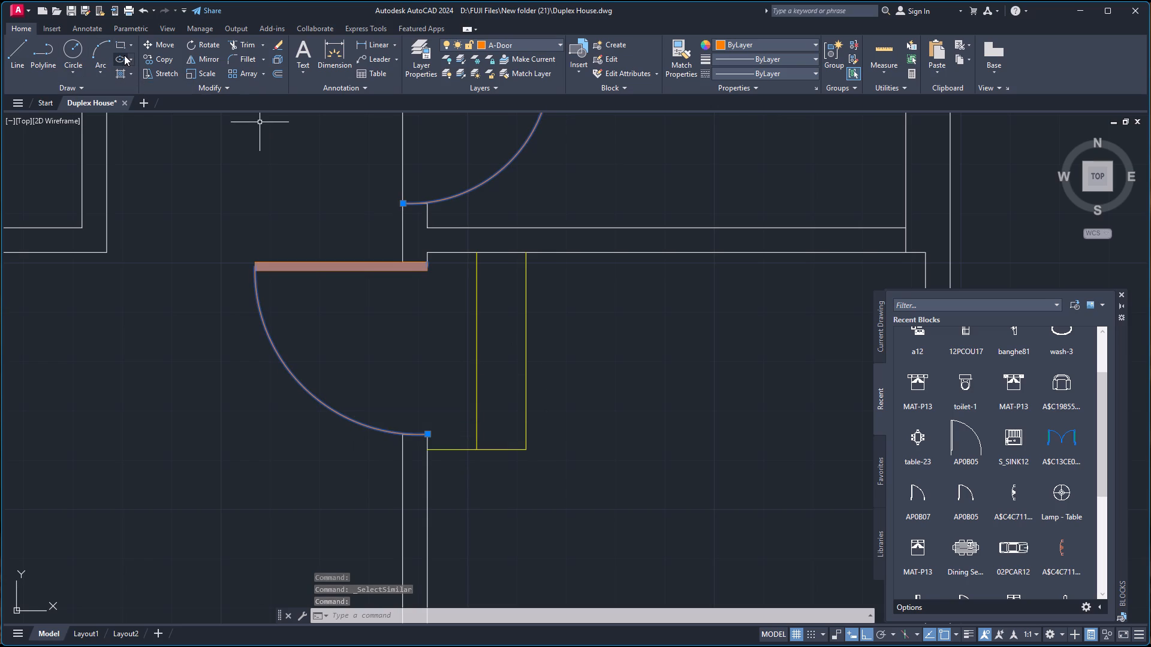
Delete the emptied DOOR layer from the drawing.
left_click(420, 52)
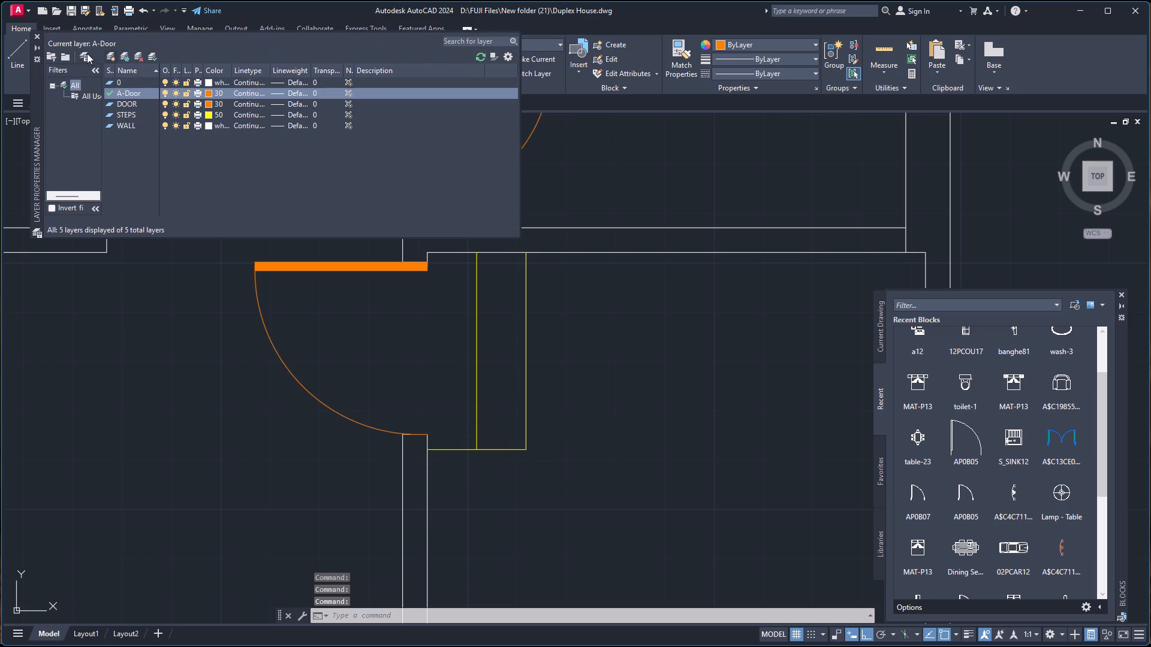
left_click(116, 107)
right_click(117, 107)
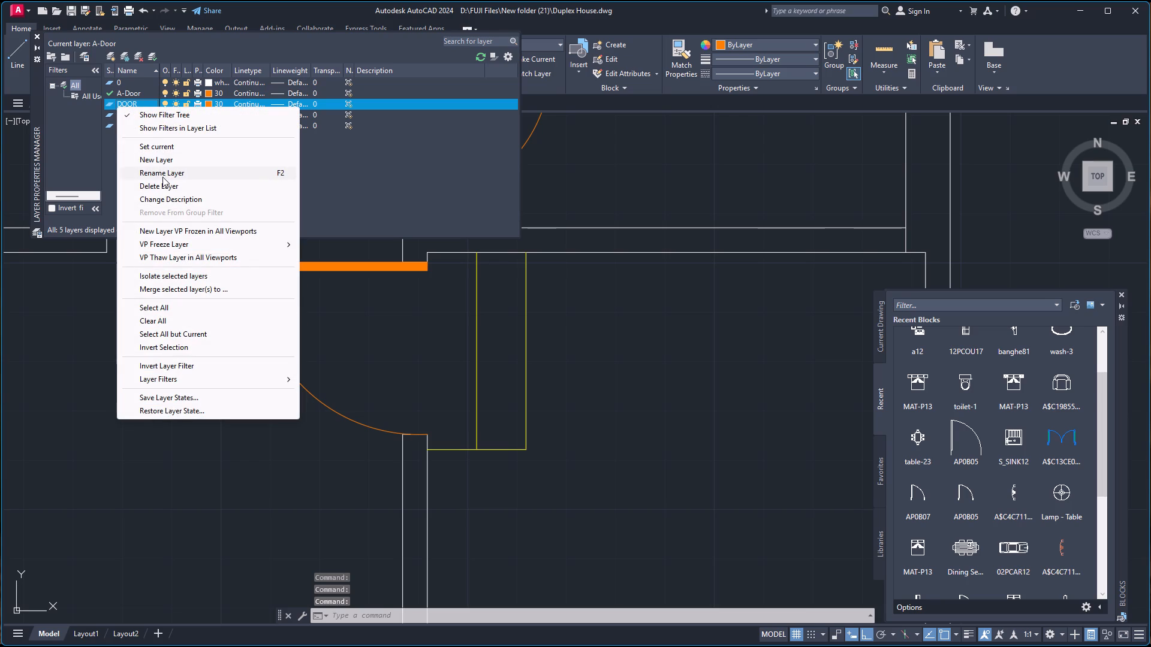
left_click(160, 185)
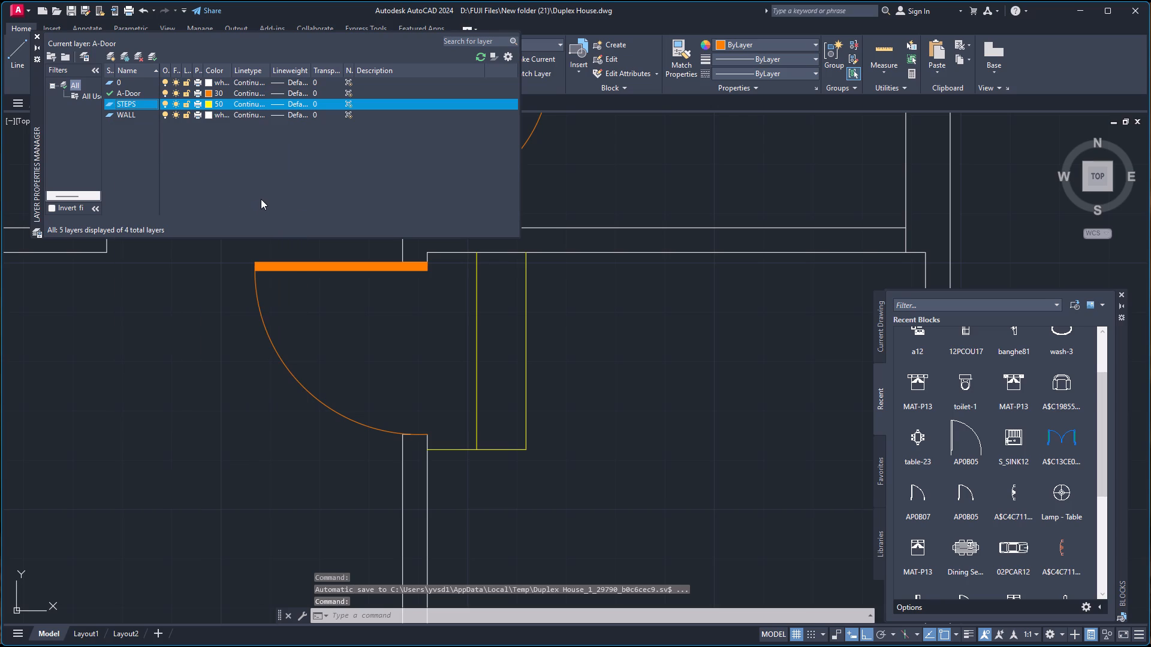
Rename the A-Door layer as DOOR.
right_click(135, 92)
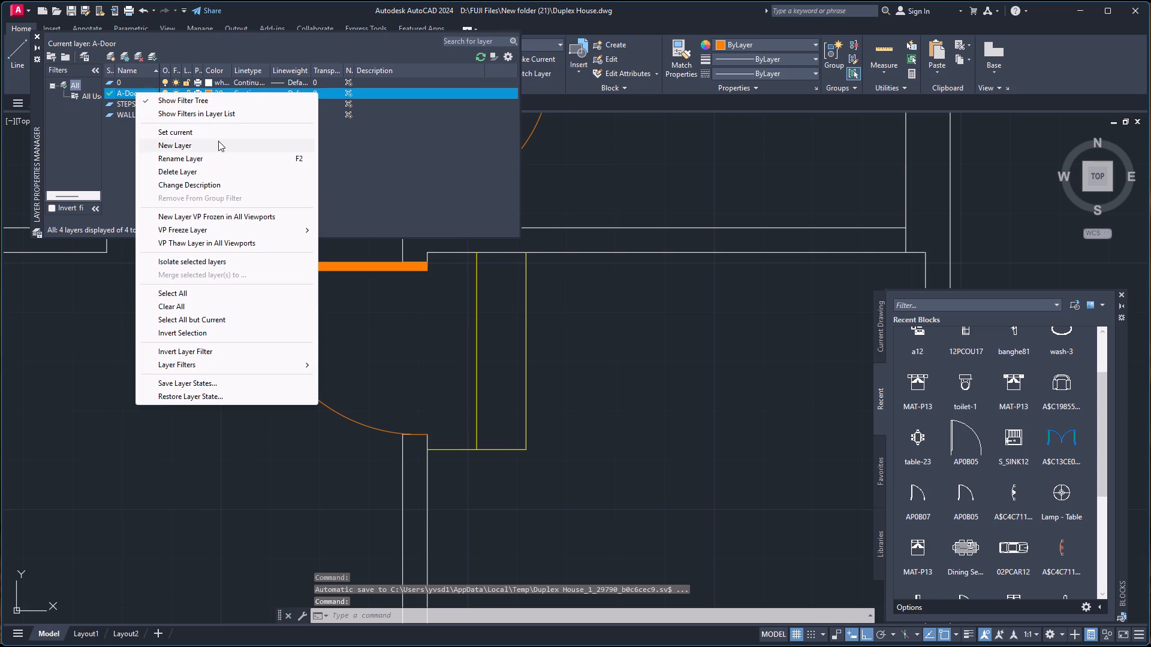
left_click(213, 155)
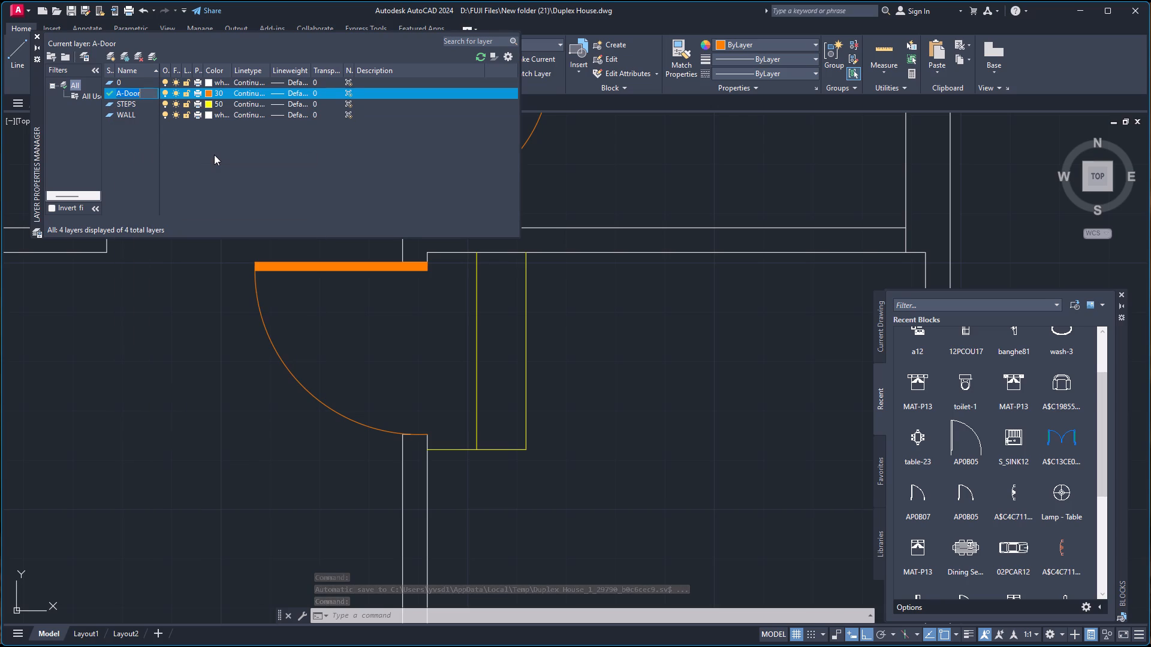
type("DOOR")
key("Return")
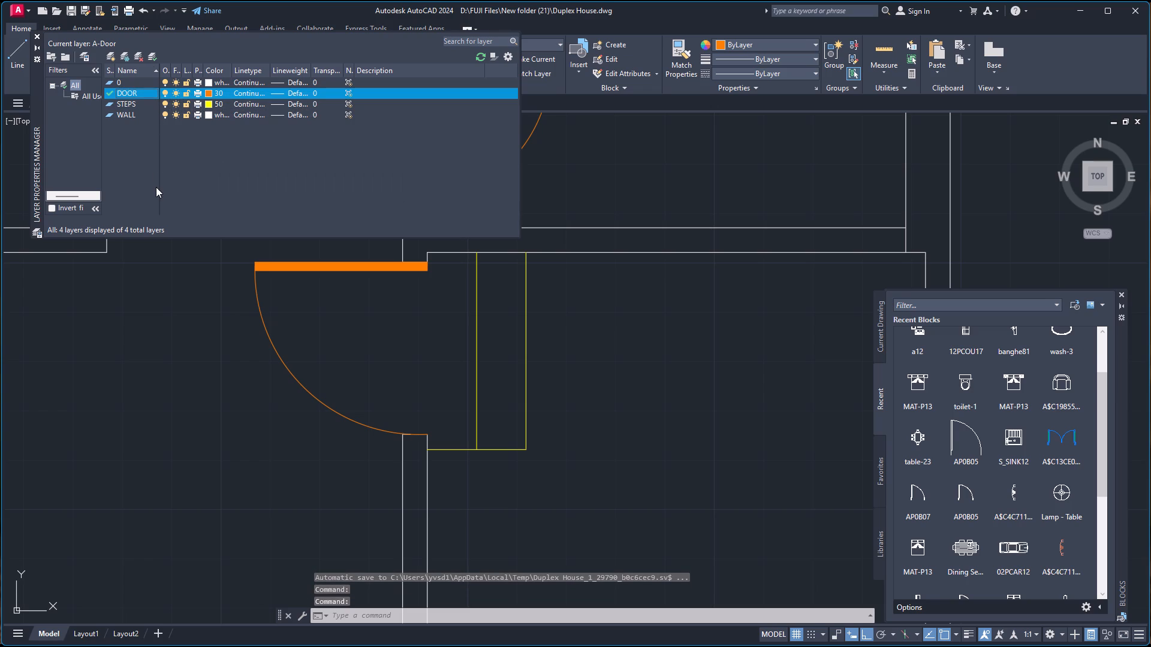
left_click(156, 185)
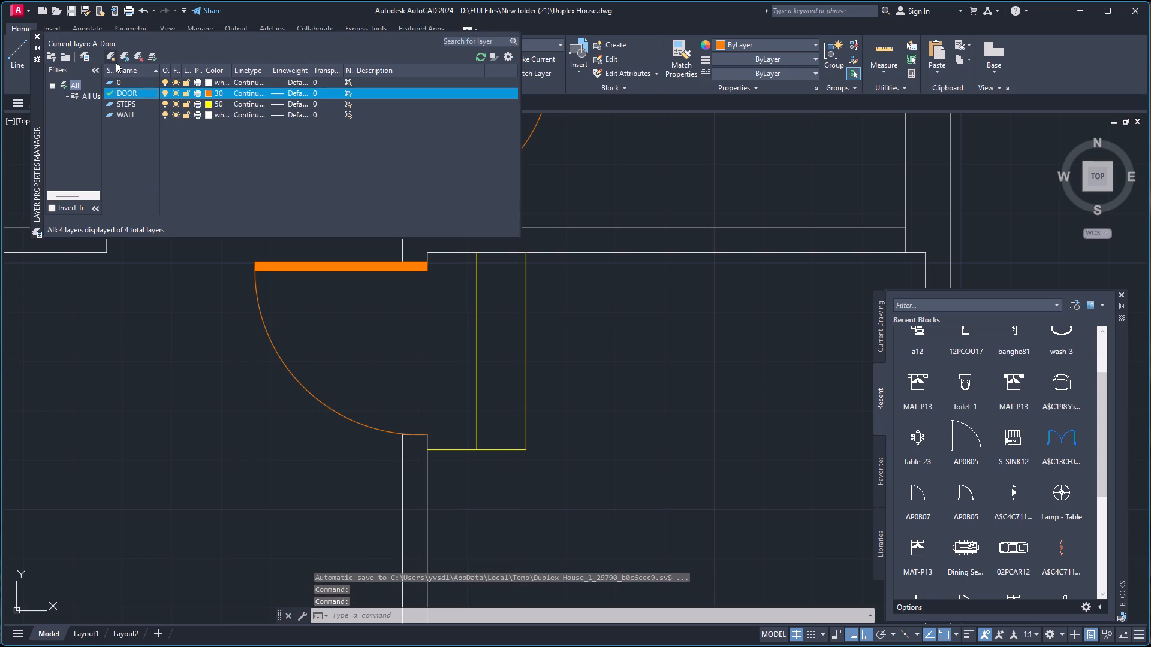
Create a PARKING layer with red index colour 10 and make it the current layer.
left_click(114, 61)
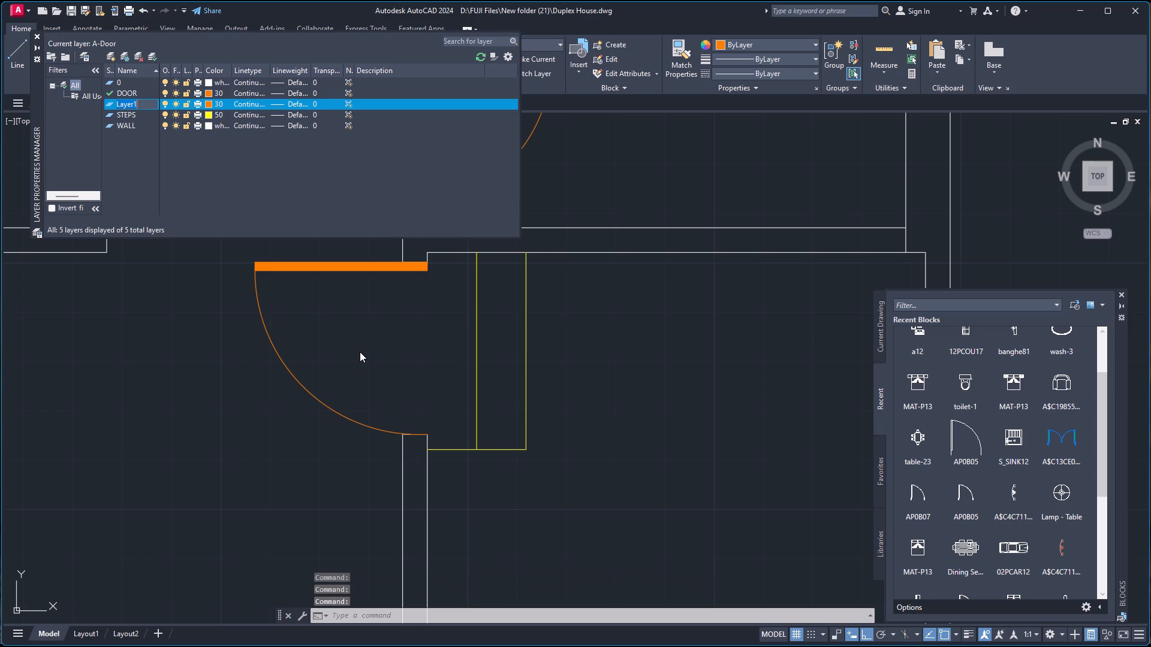
type("PAR")
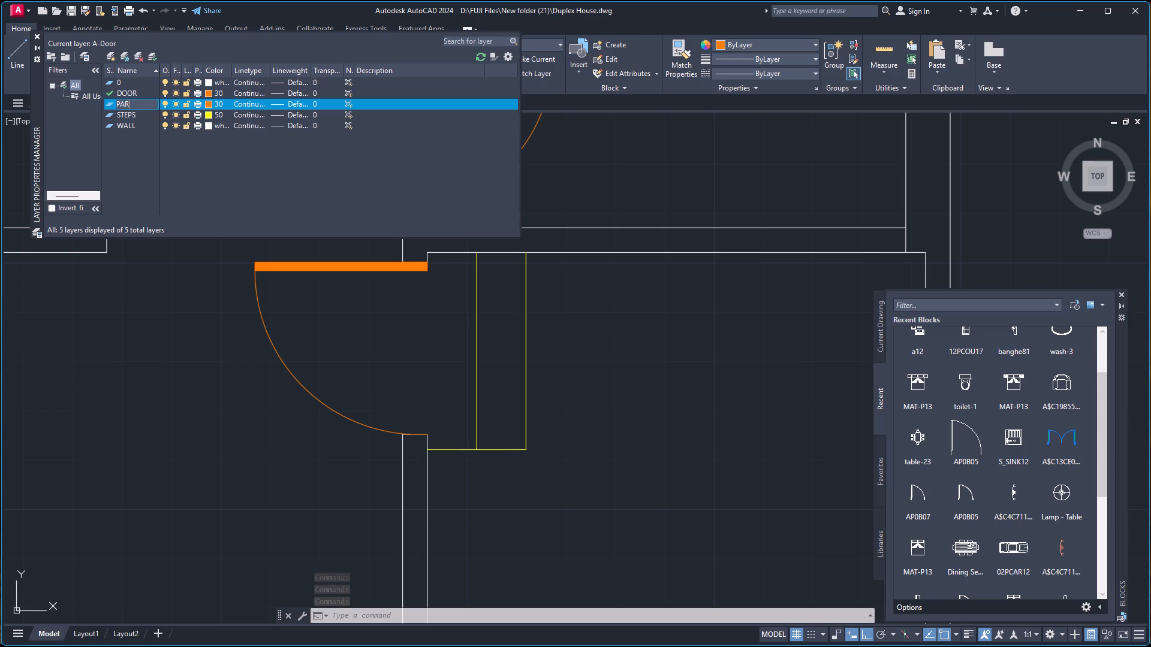
type("KING")
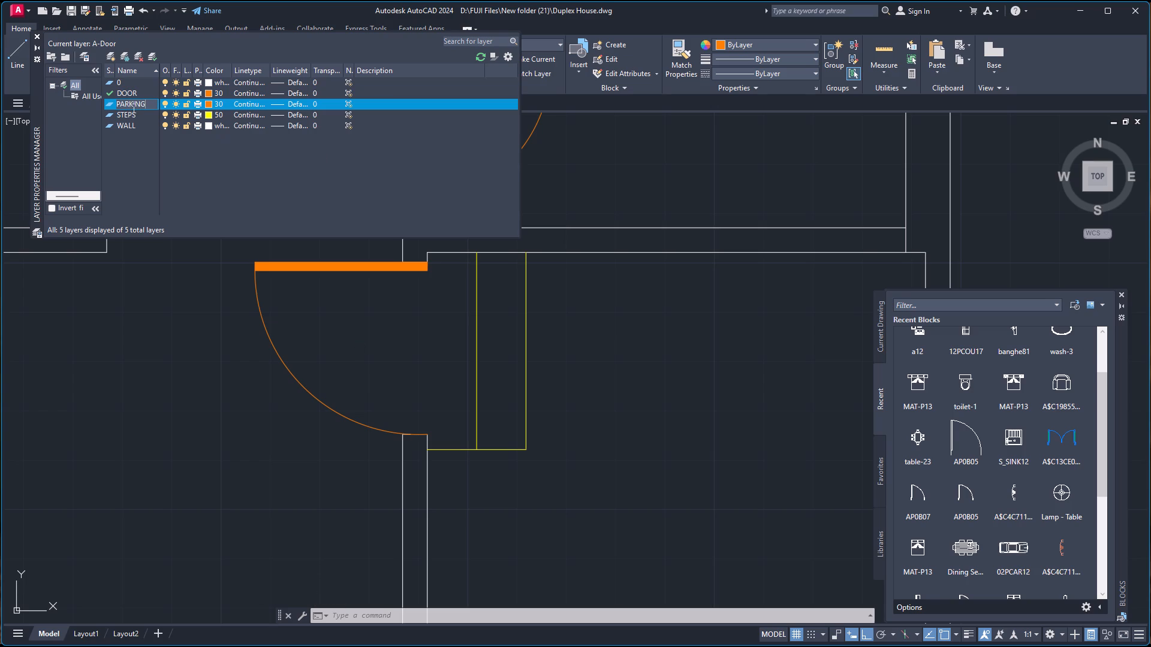
left_click(207, 102)
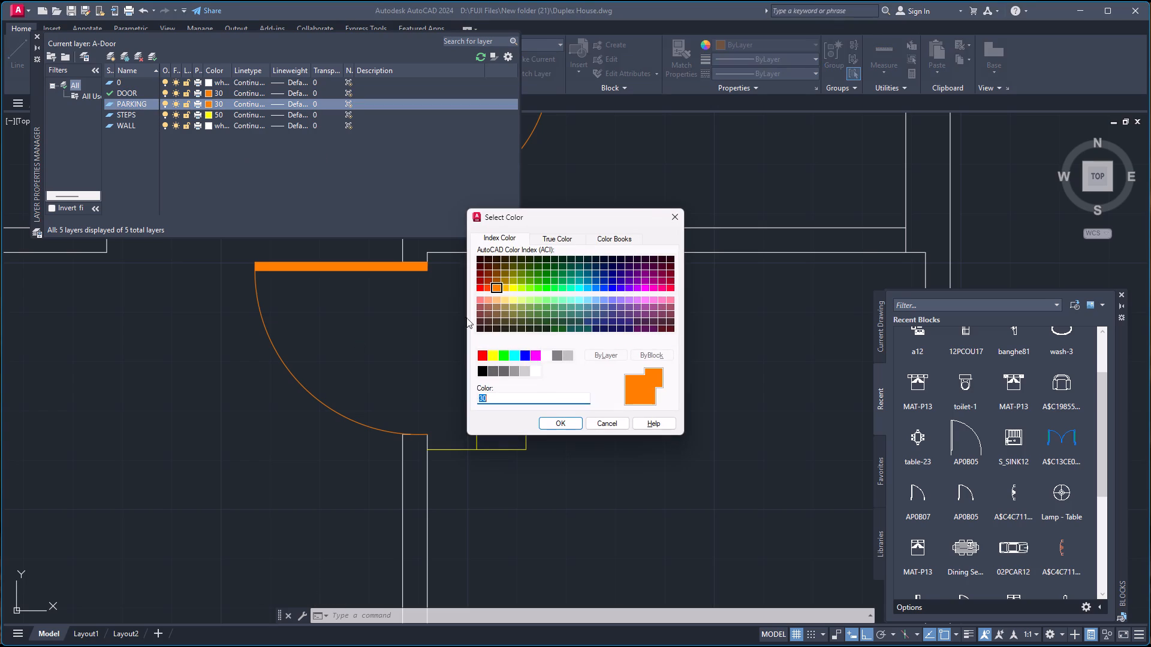
left_click(482, 289)
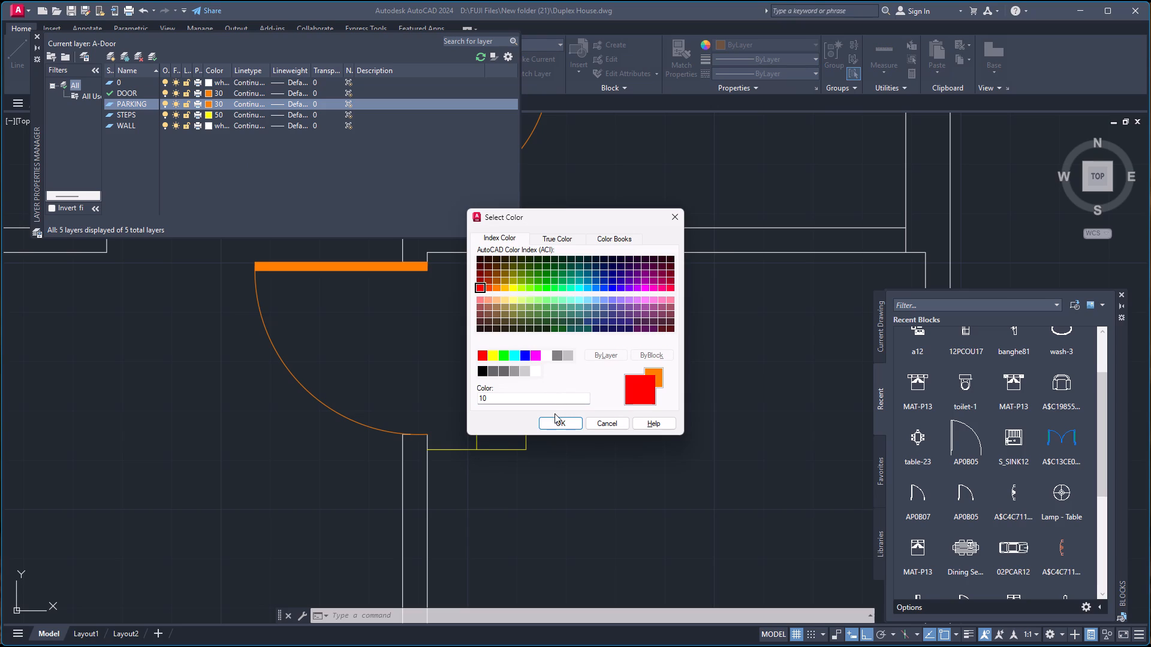
left_click(562, 422)
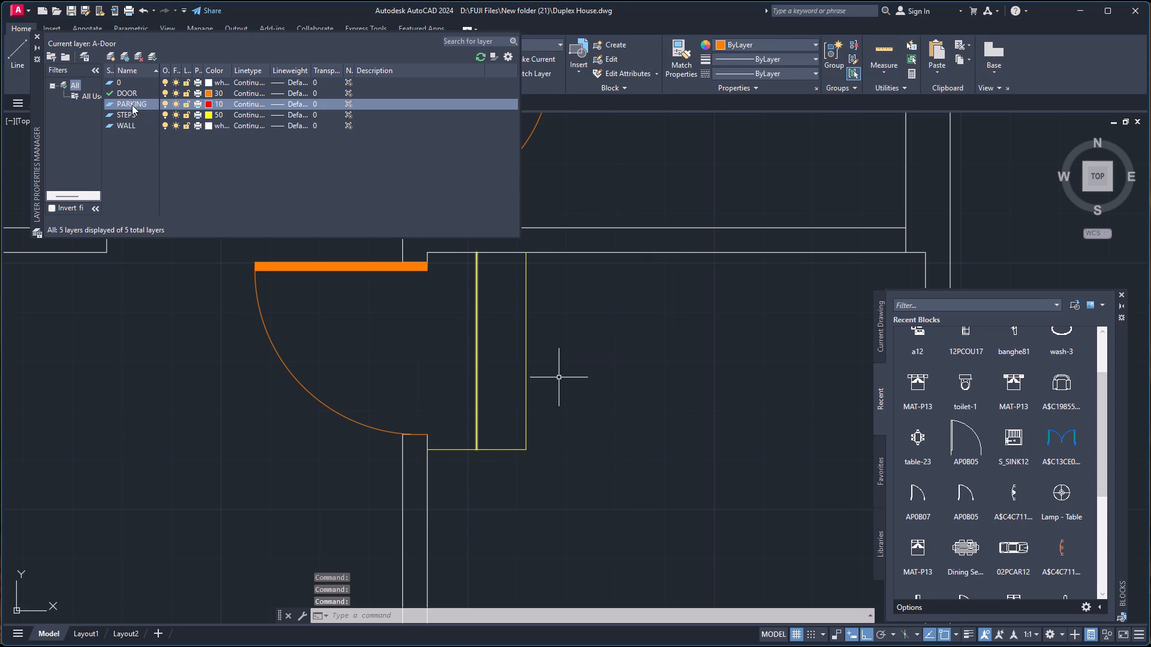
double_click(129, 105)
Draw two crossing diagonal lines between the corners of the parking opening in the first floor plan's bottom wall.
scroll(645, 575, "down", 6)
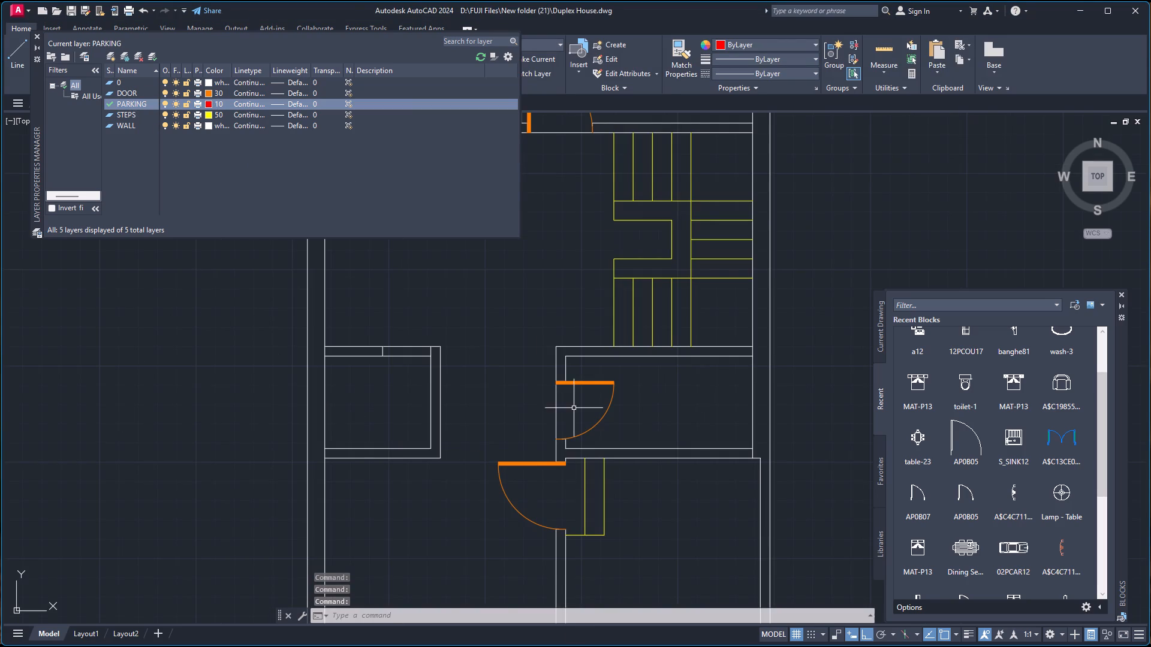
scroll(577, 420, "down", 4)
scroll(618, 497, "up", 4)
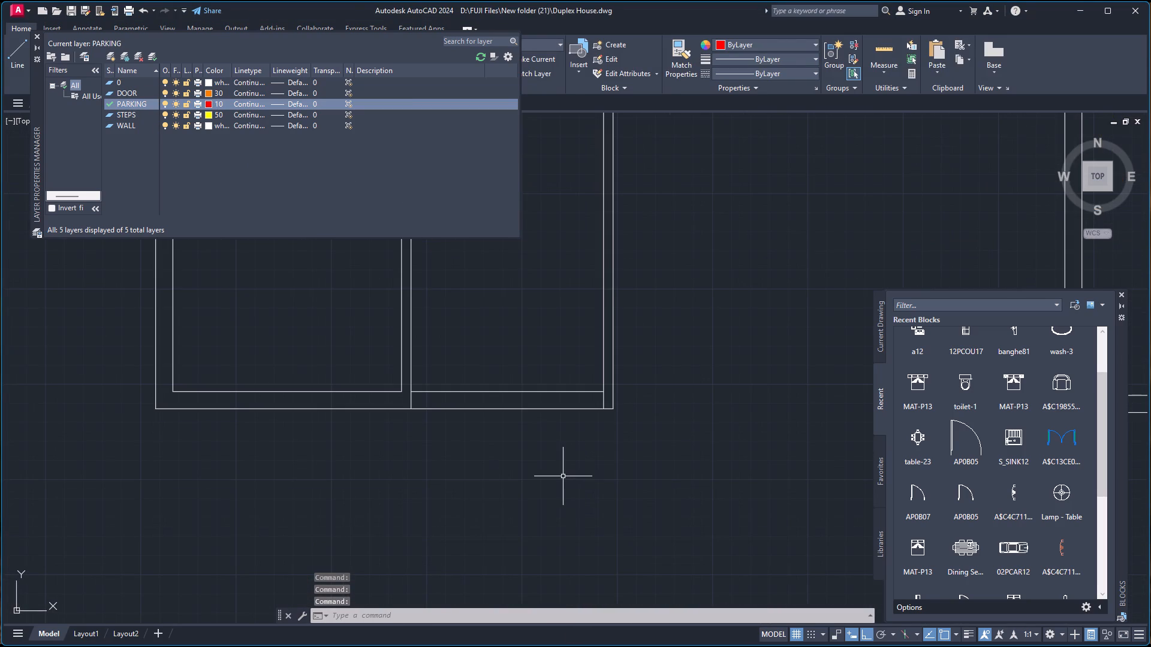
key("l")
key("Return")
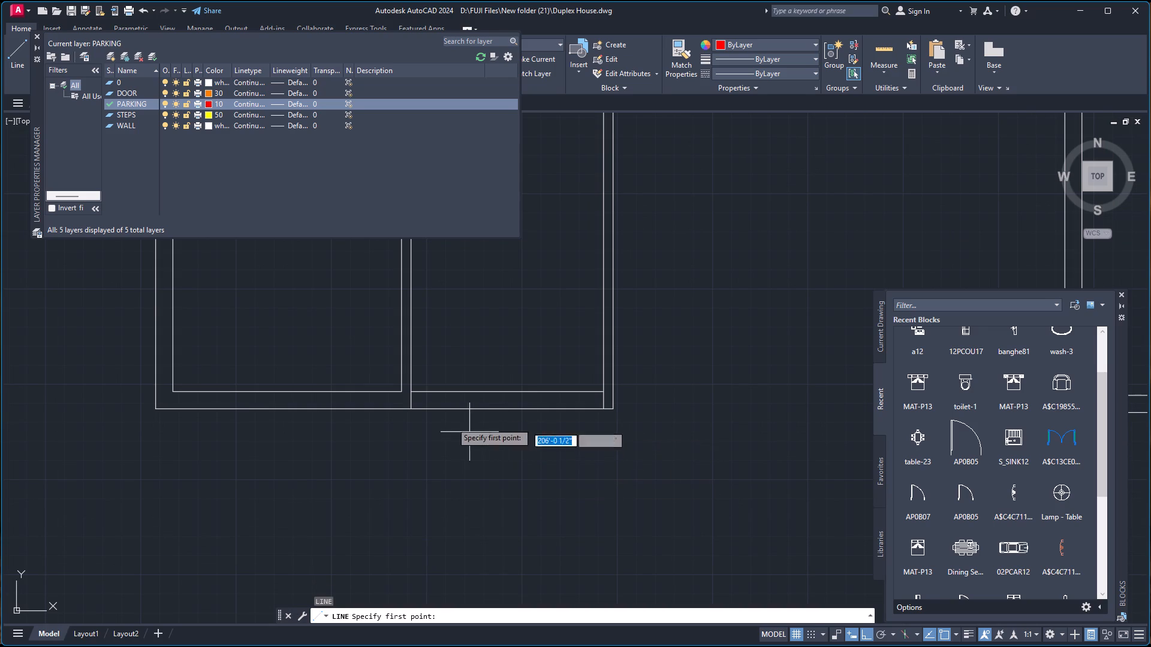
scroll(439, 407, "up", 2)
left_click(360, 410)
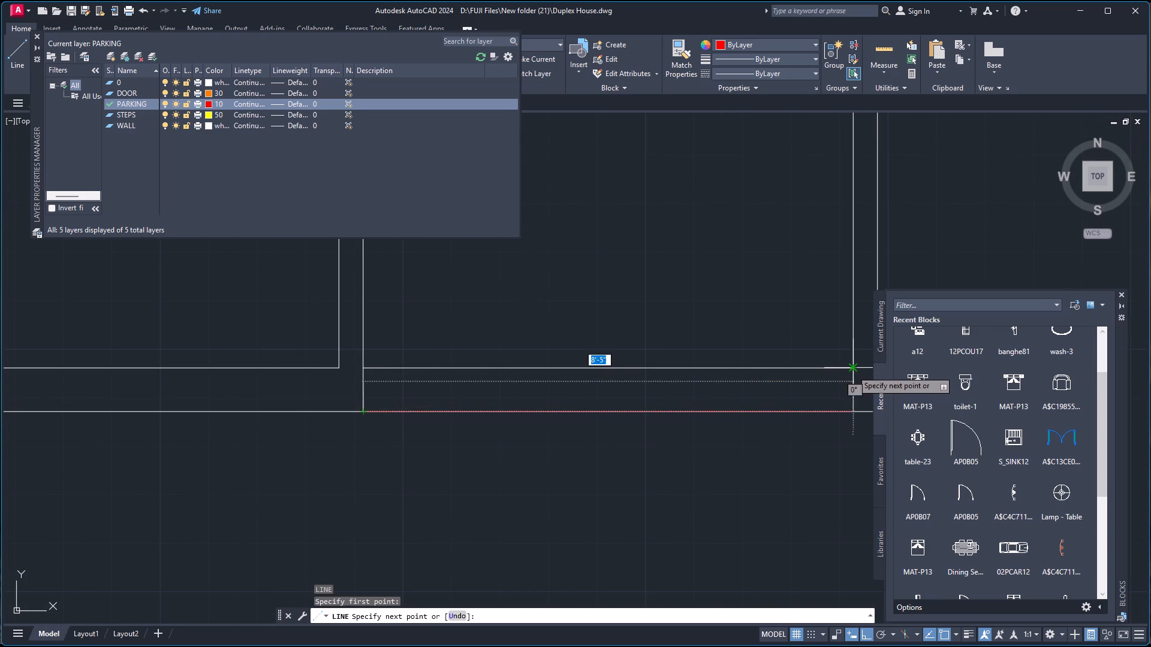
left_click(852, 370)
key("space")
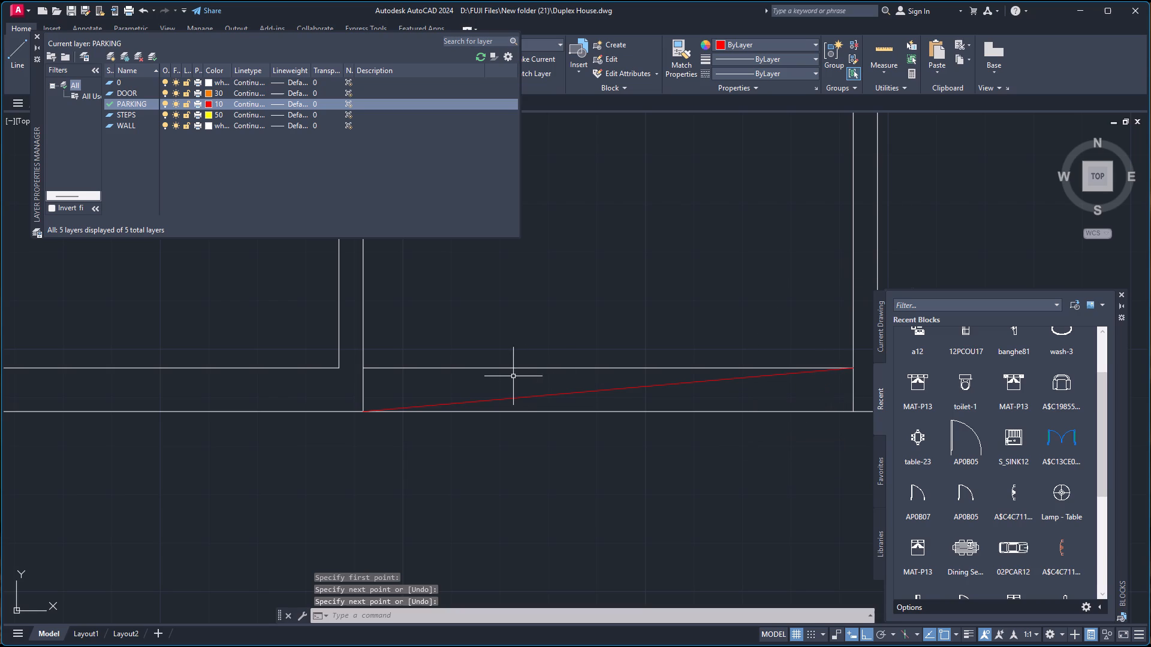
key("space")
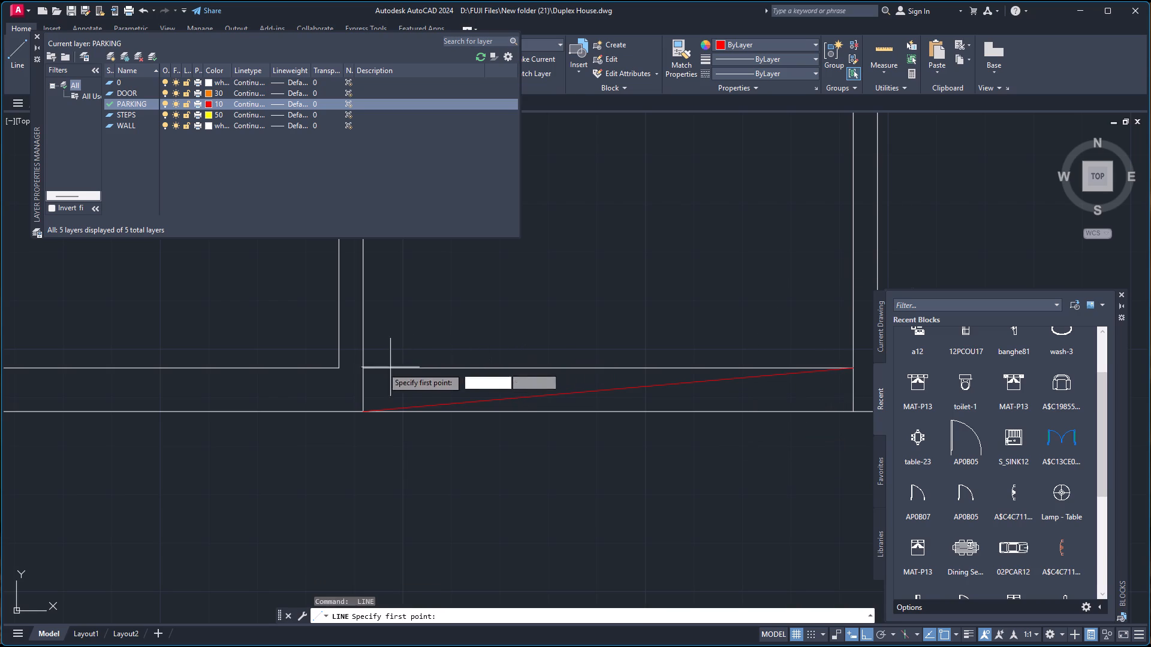
left_click(362, 368)
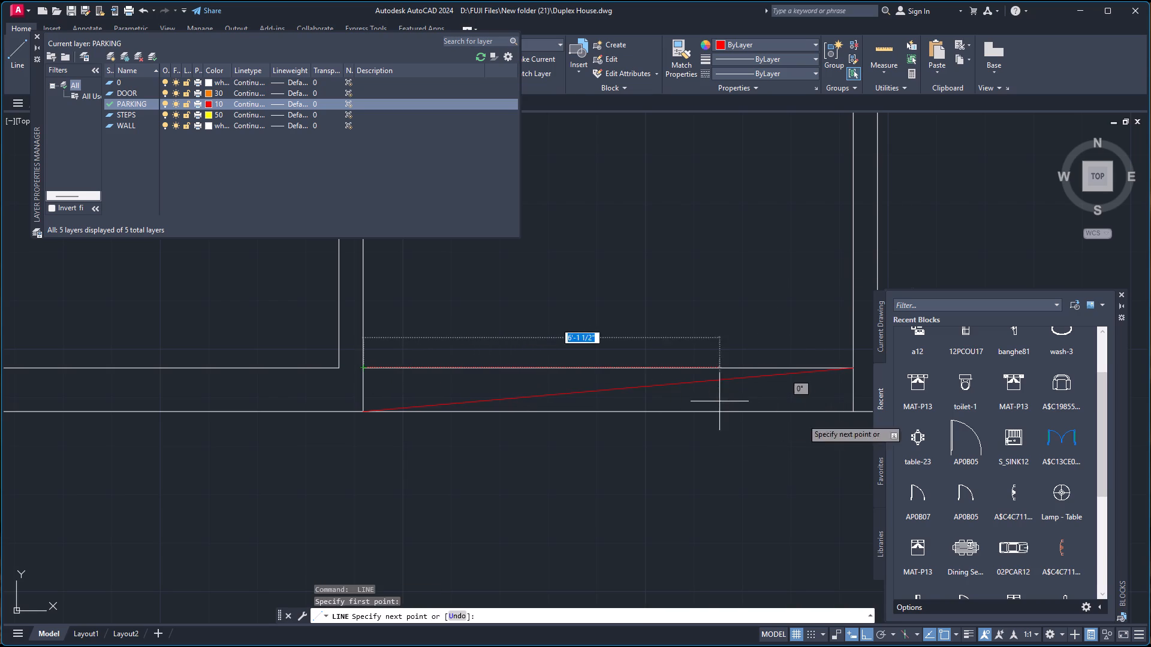
left_click(856, 410)
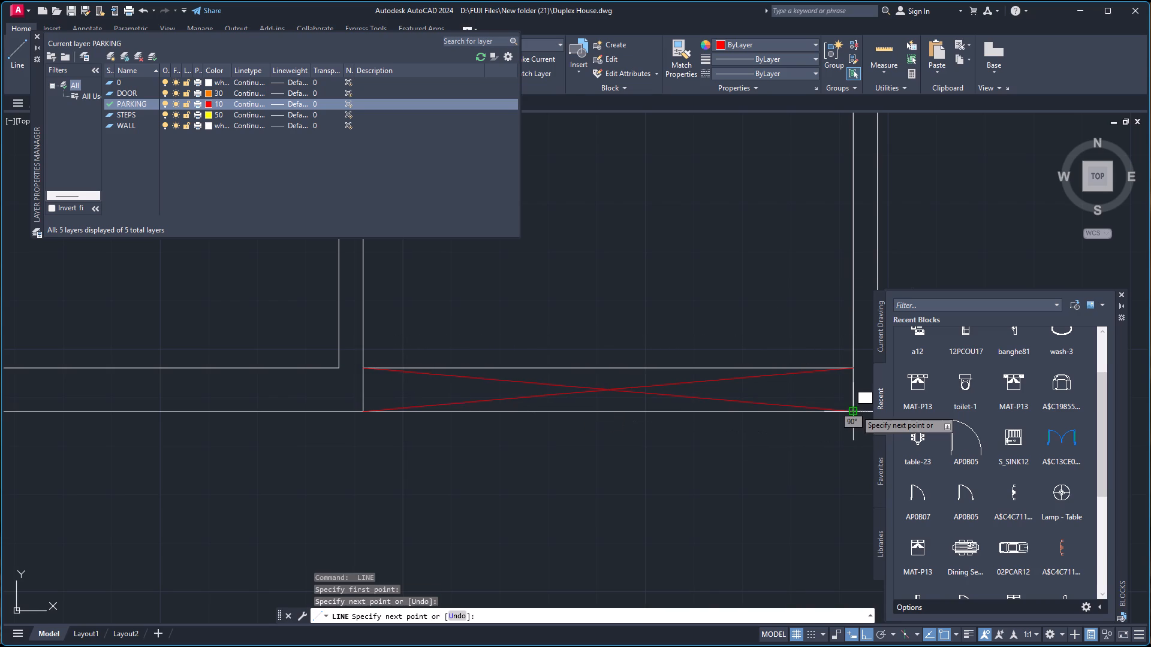
key("space")
With WALL as the current layer, draw a line about 5 1/2 inches long across the partition's junction with the first plan's top wall.
scroll(617, 335, "down", 2)
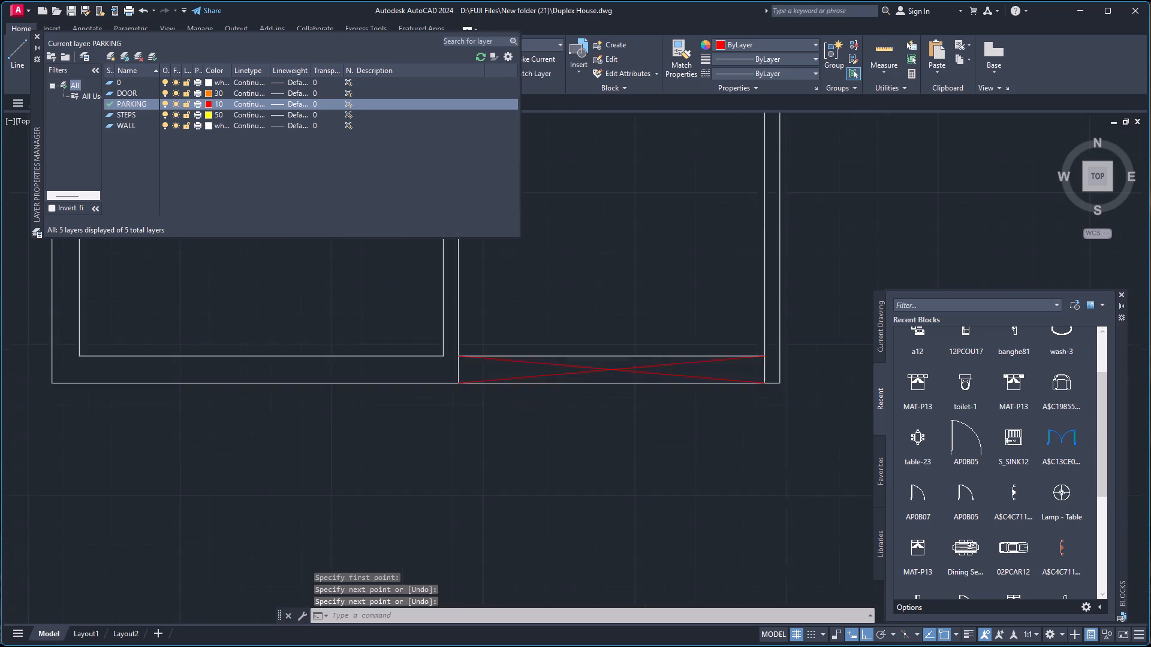
scroll(618, 335, "down", 3)
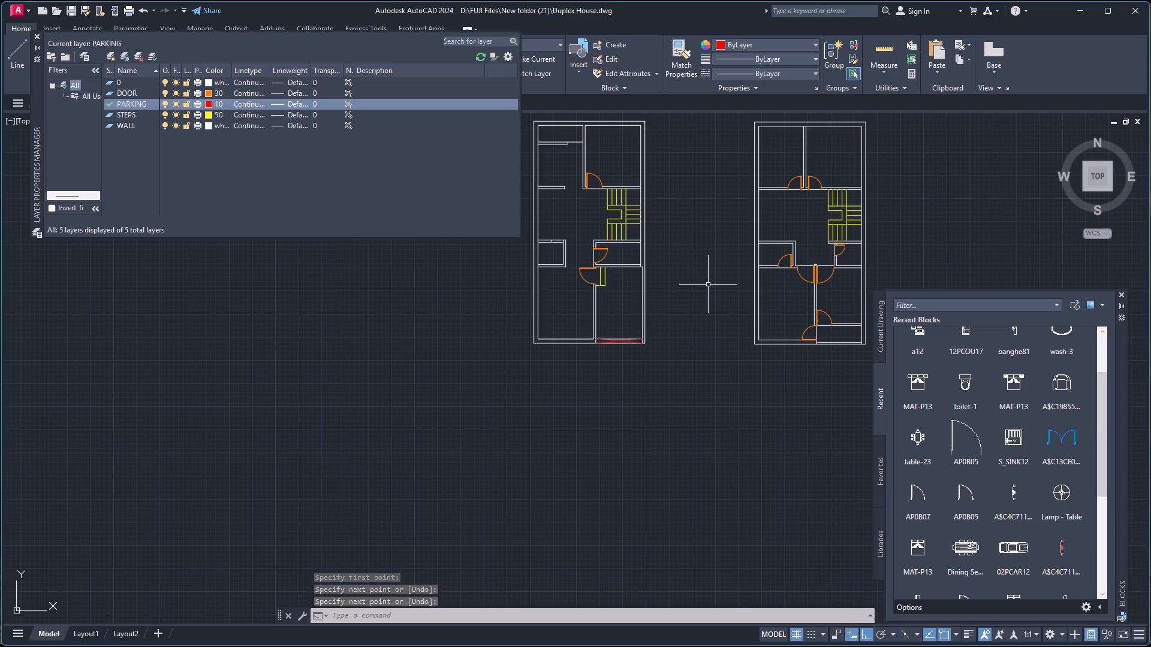
scroll(707, 285, "down", 2)
scroll(701, 207, "up", 2)
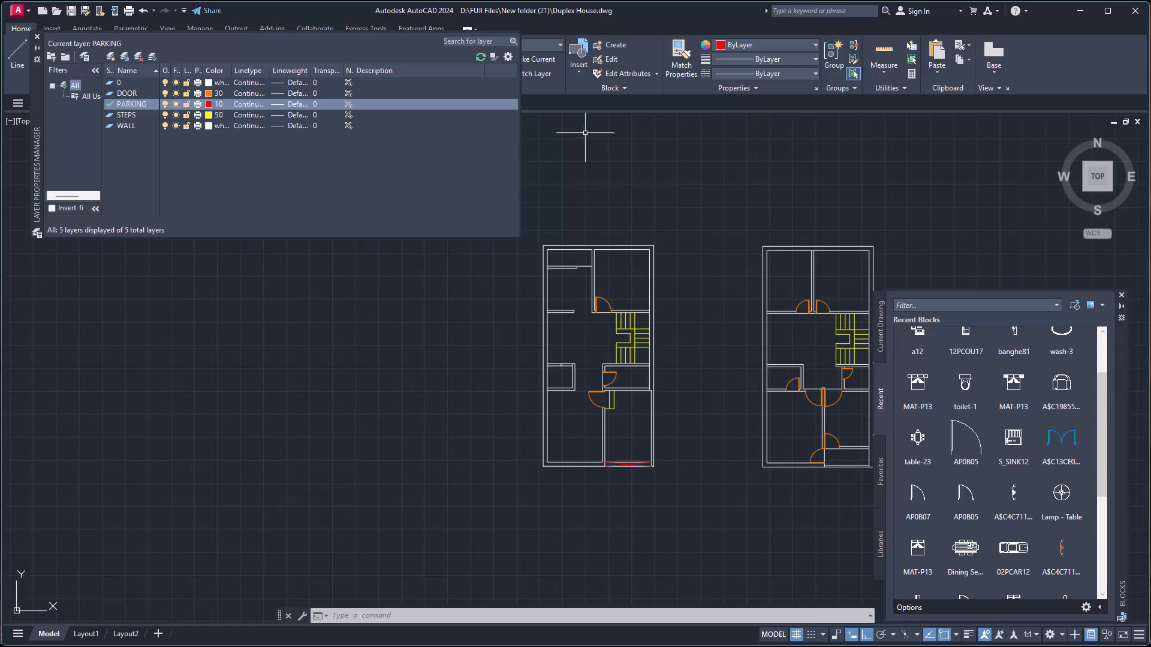
scroll(588, 270, "up", 2)
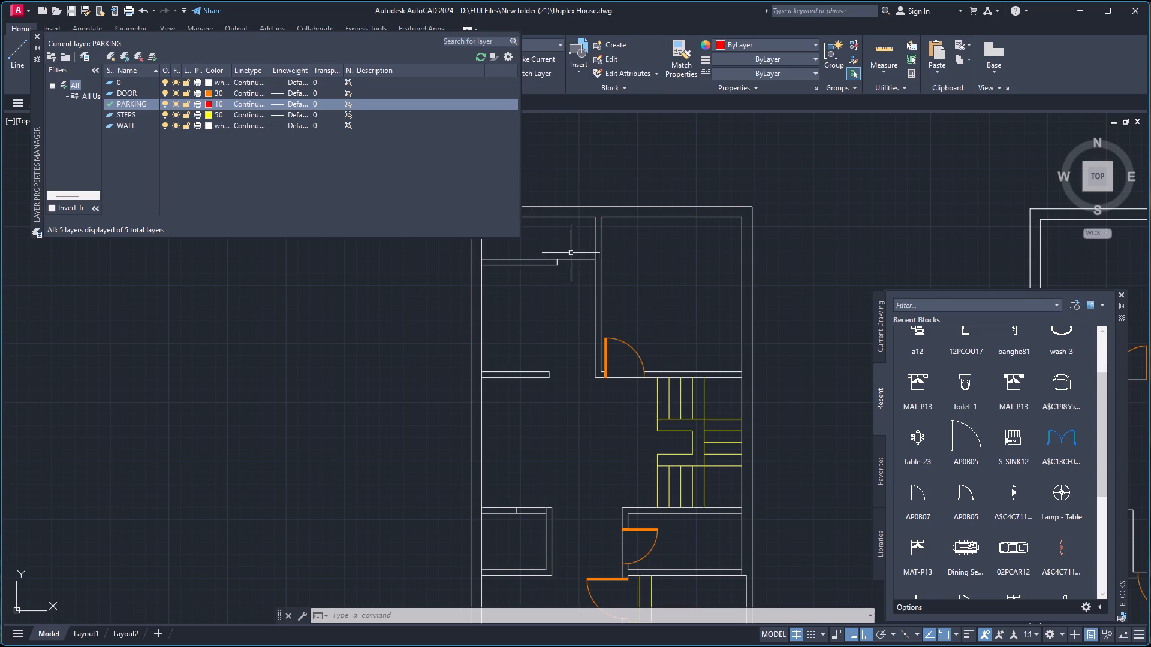
scroll(605, 196, "up", 2)
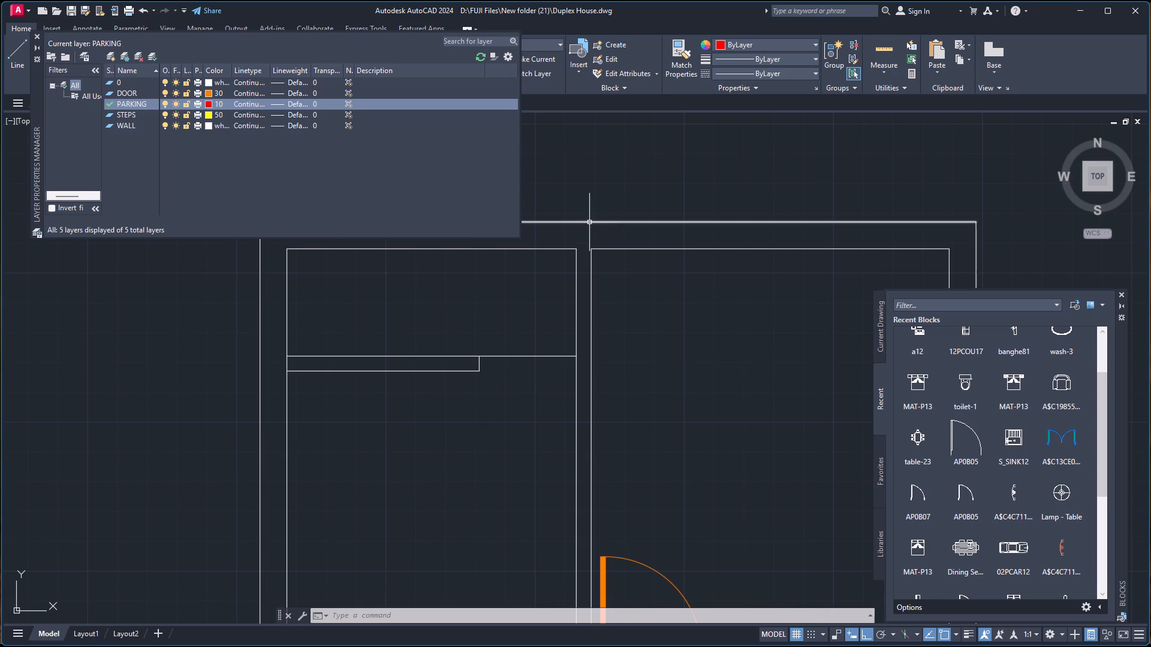
scroll(589, 225, "down", 3)
scroll(592, 229, "up", 2)
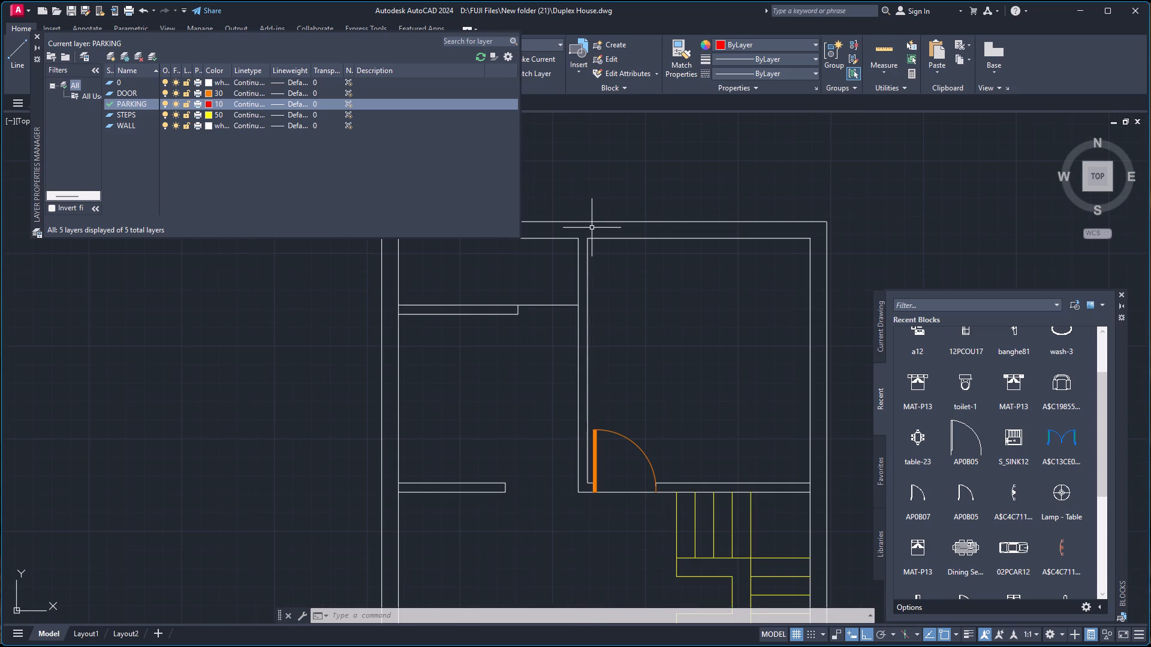
key("l")
key("Return")
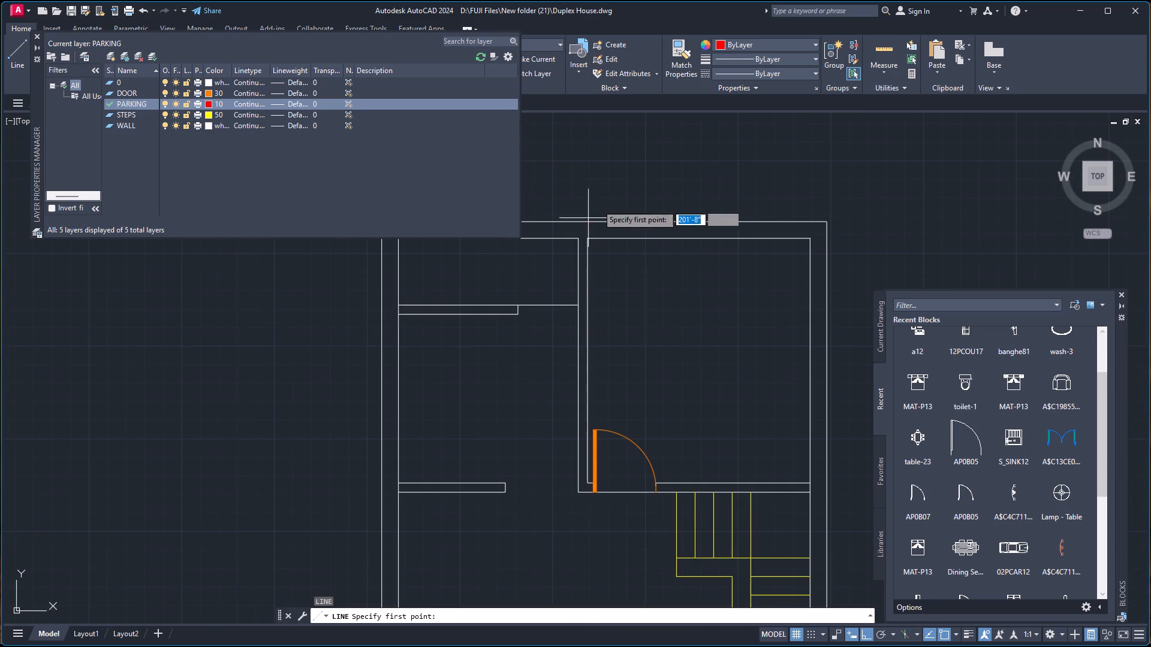
left_click(38, 47)
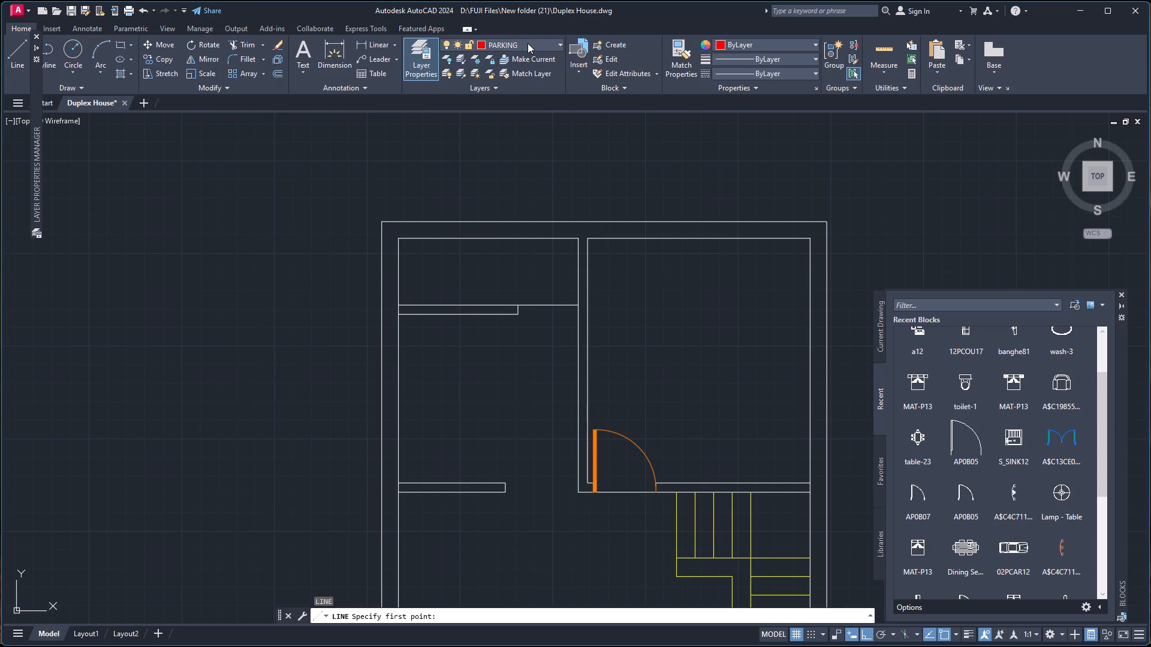
left_click(526, 44)
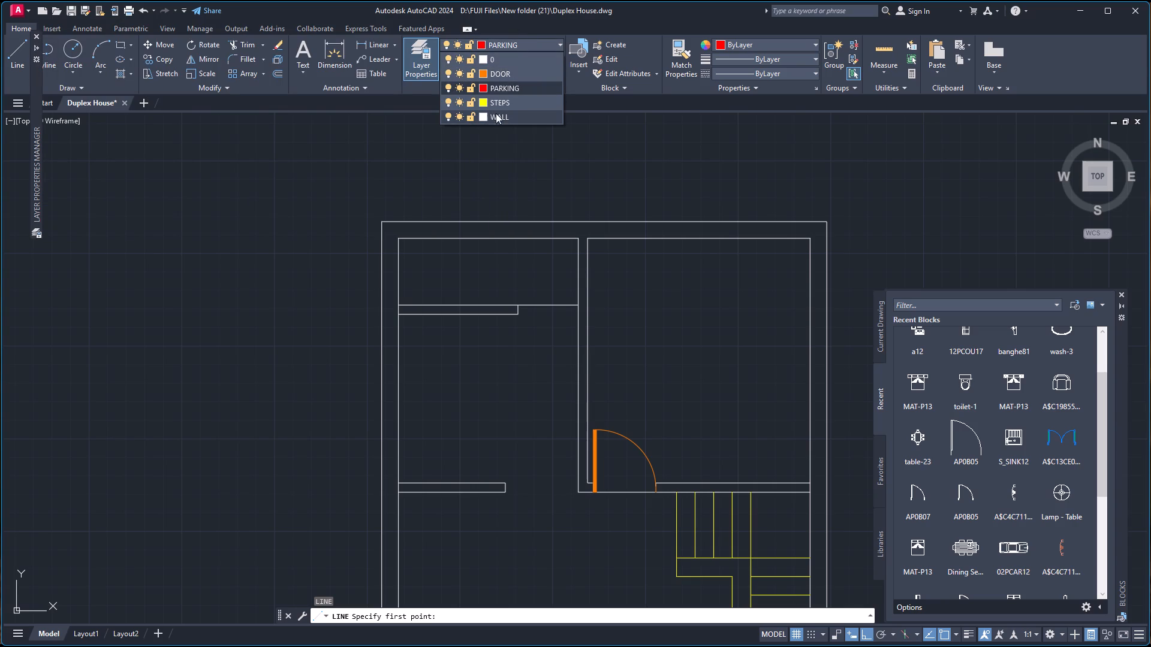
left_click(495, 119)
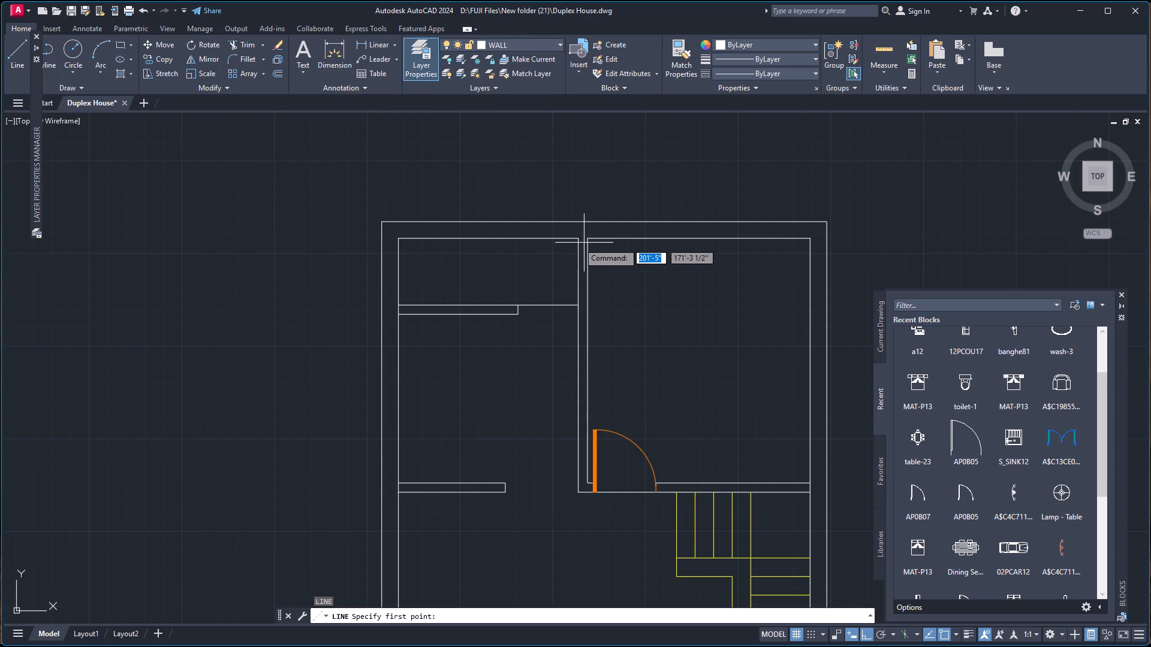
left_click(576, 237)
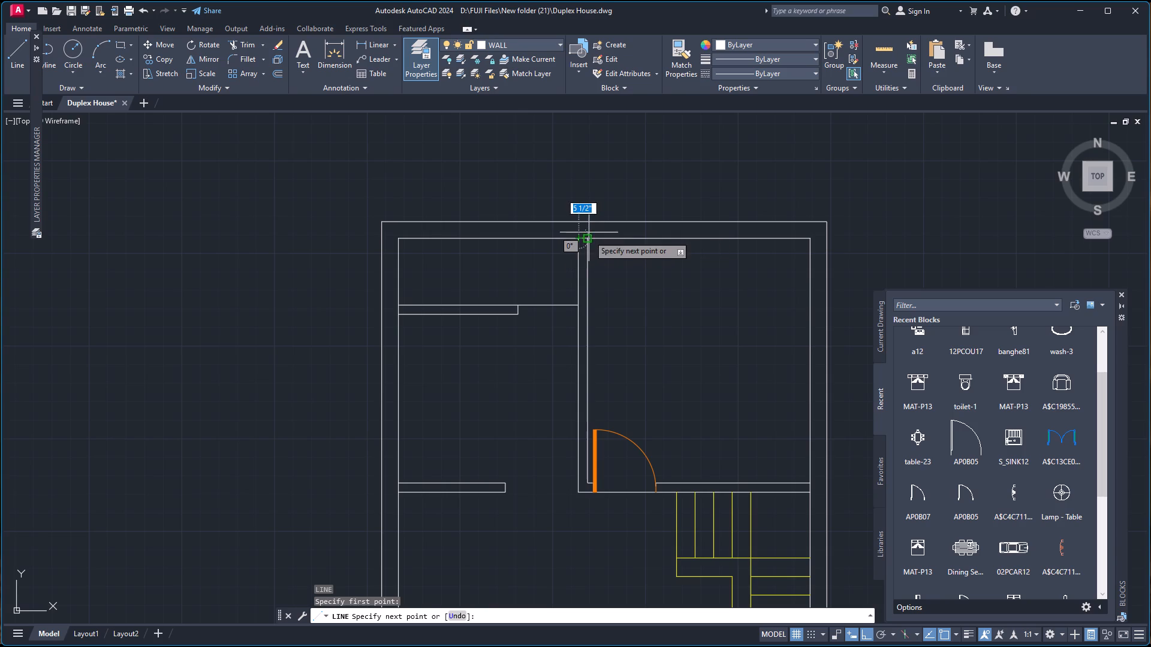
left_click(589, 237)
key("space")
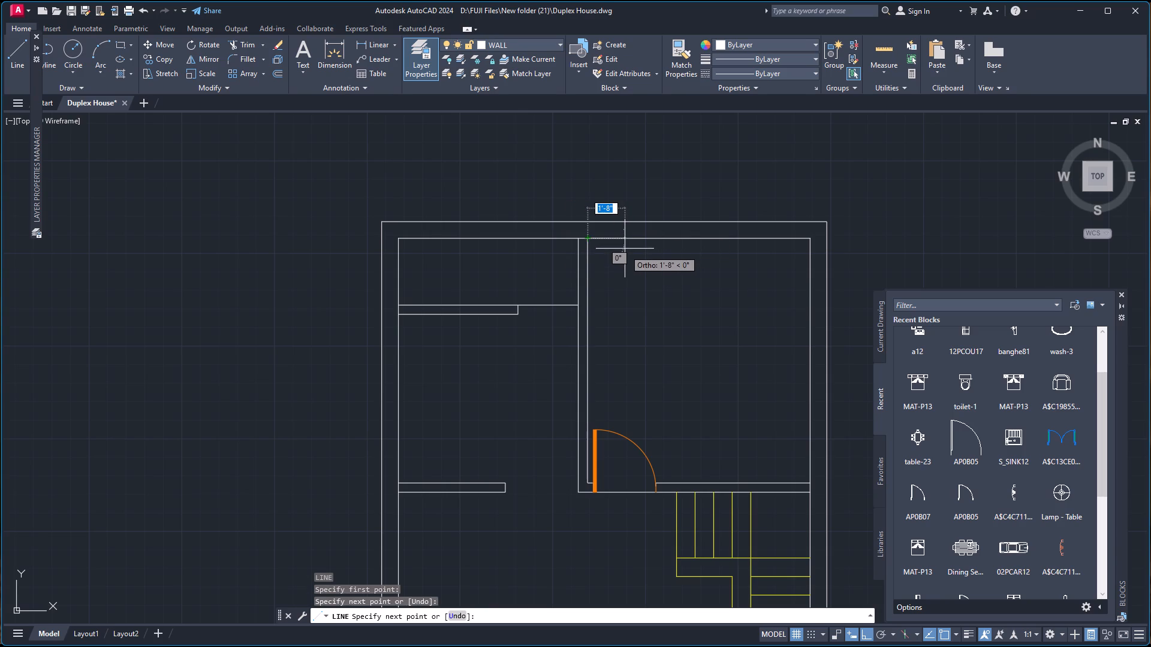
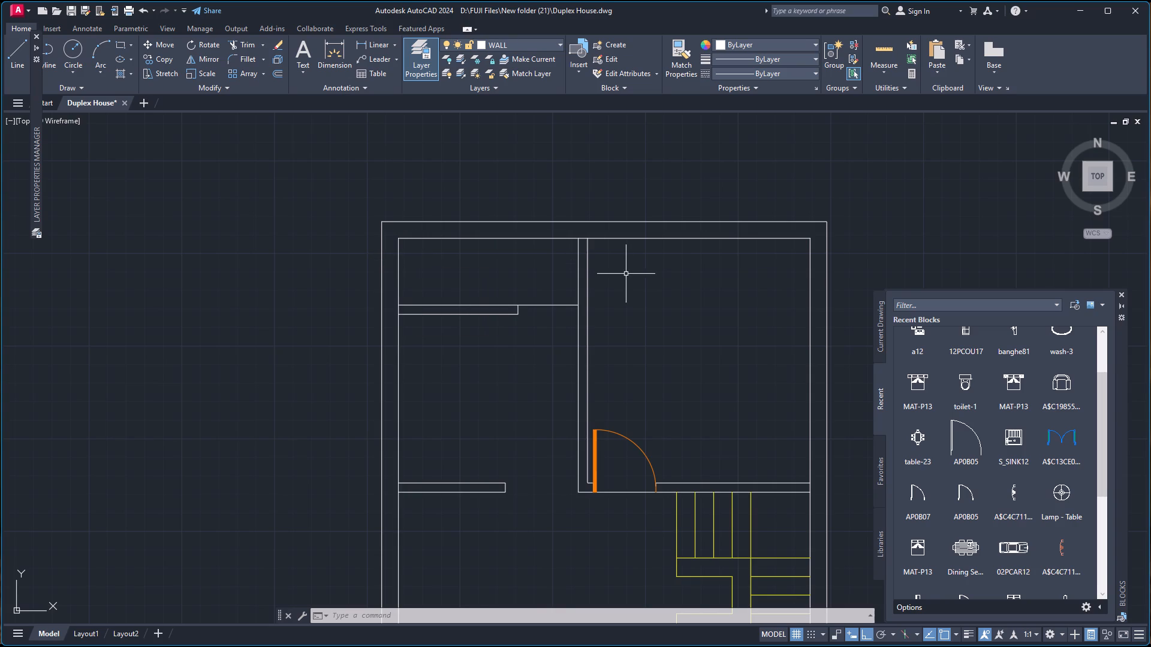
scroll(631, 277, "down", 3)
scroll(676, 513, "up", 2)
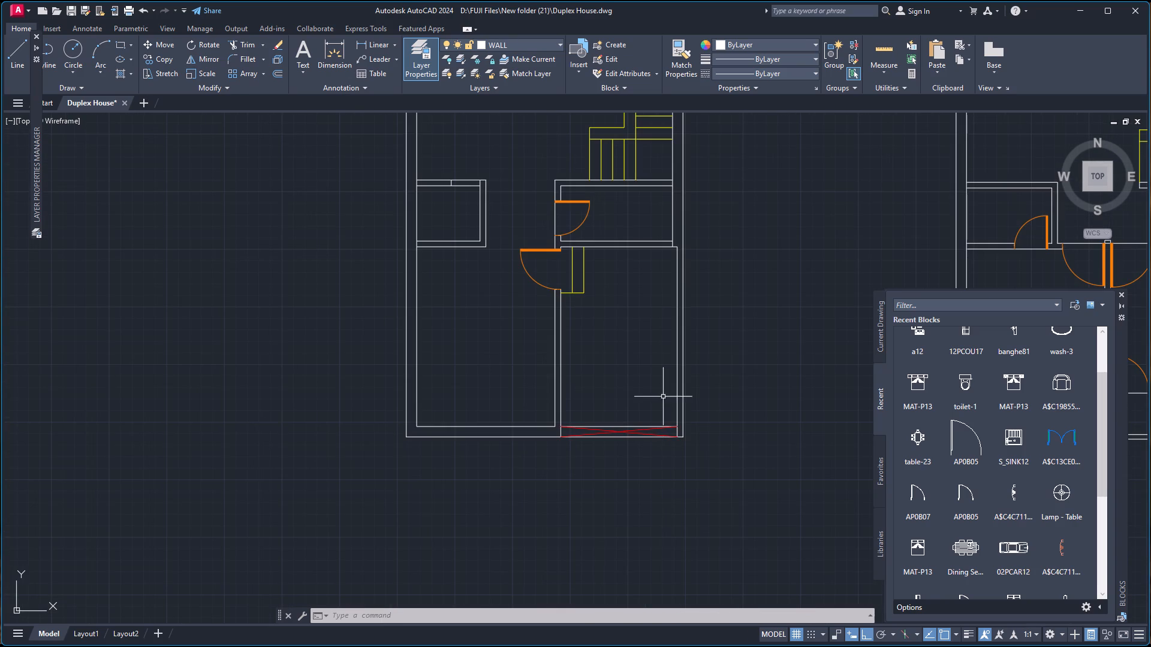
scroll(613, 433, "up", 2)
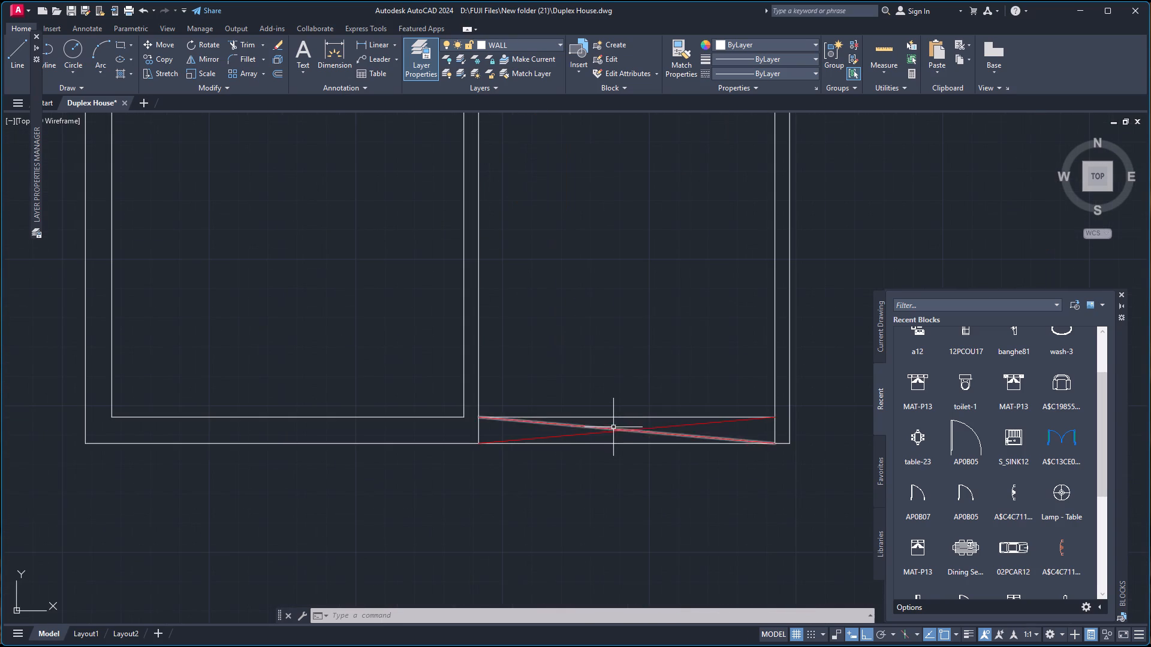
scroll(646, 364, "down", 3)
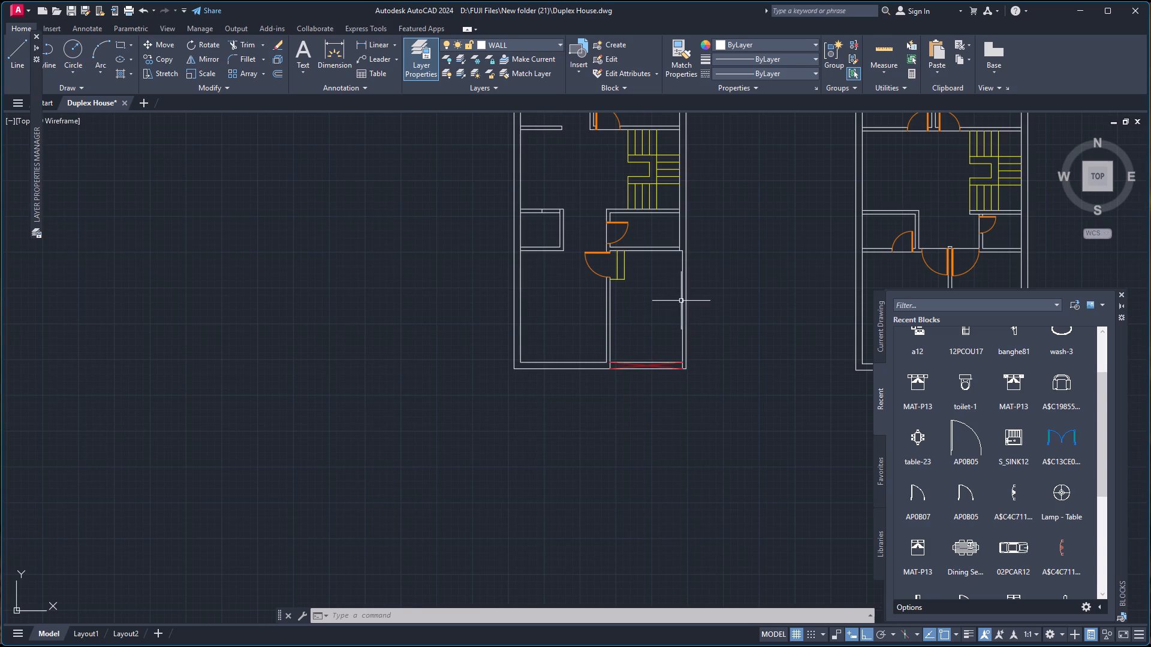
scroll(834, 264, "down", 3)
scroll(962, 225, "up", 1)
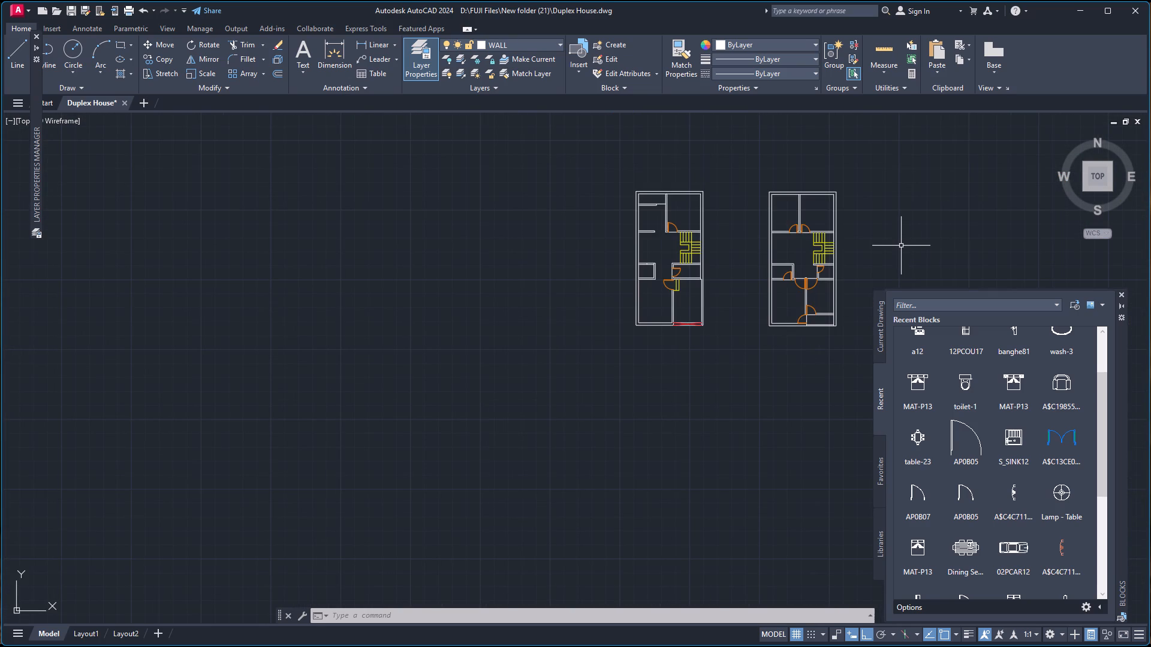
With layer 0 made current, insert the recent toilet-1 block in the empty space to the right of the second floor plan.
left_click(558, 41)
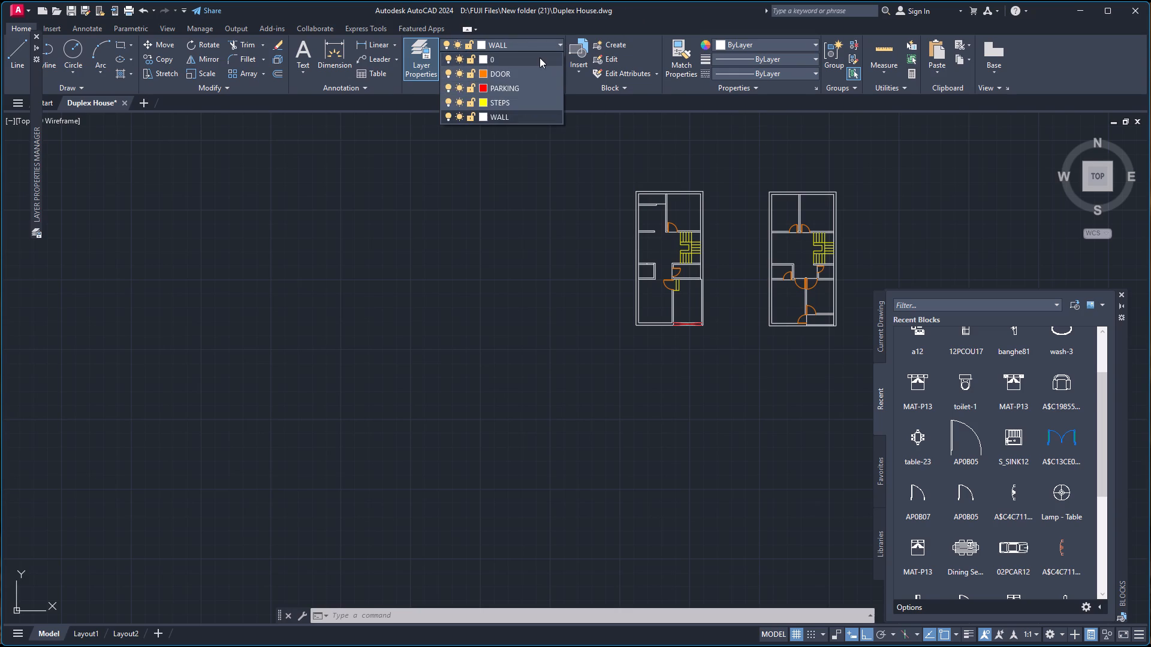
left_click(538, 59)
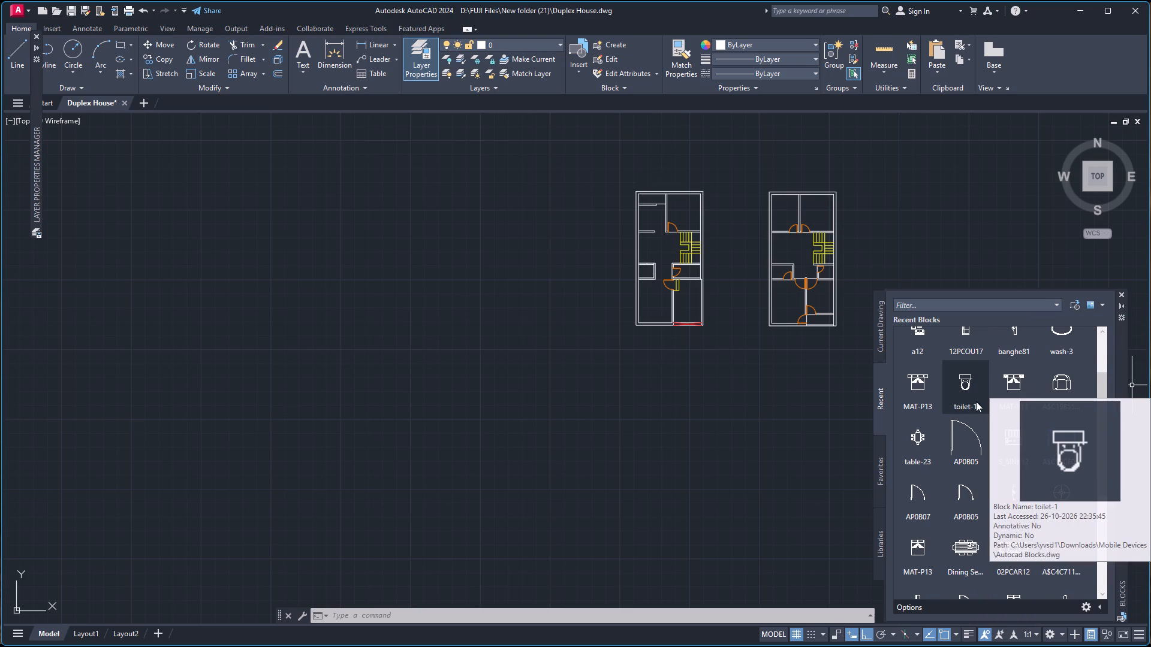
left_click_drag(970, 379, 894, 225)
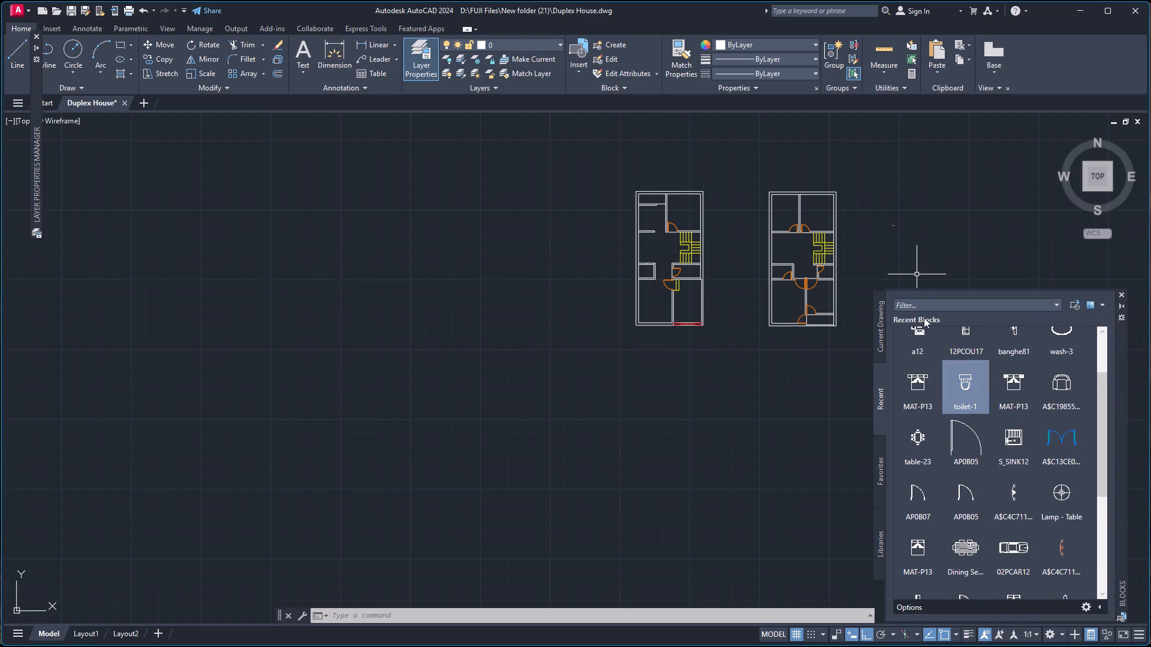
left_click(1120, 294)
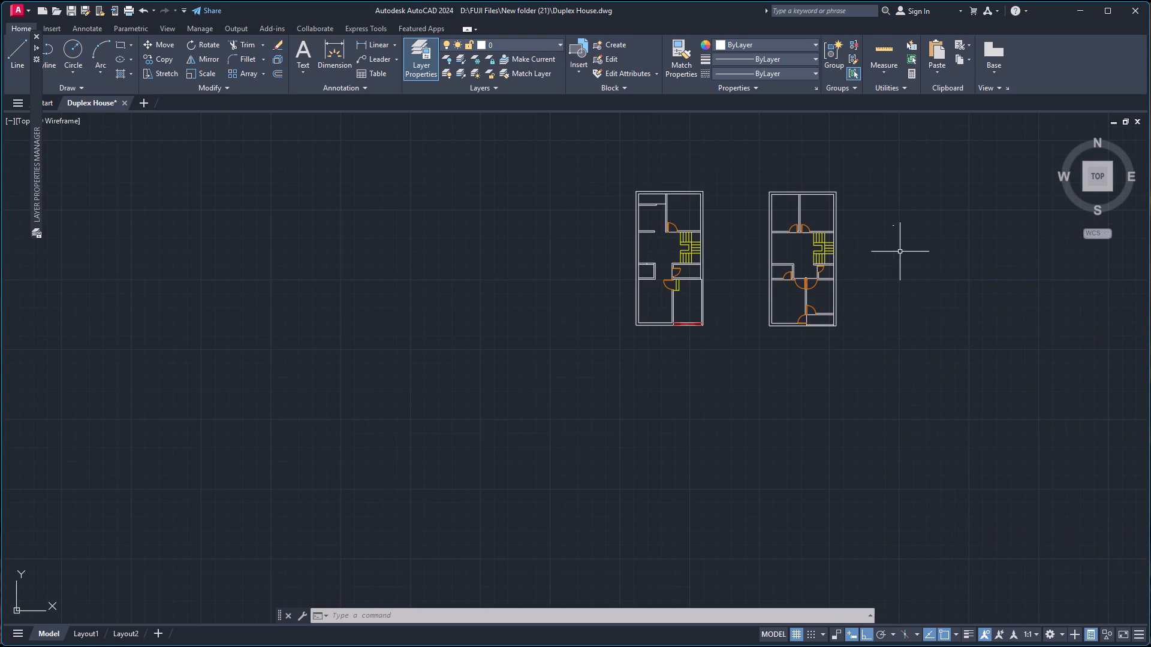
Scale the toilet block by a factor of about 10 1/2 from the middle of its tank's back edge.
scroll(896, 245, "up", 4)
scroll(821, 374, "down", 4)
scroll(845, 206, "up", 3)
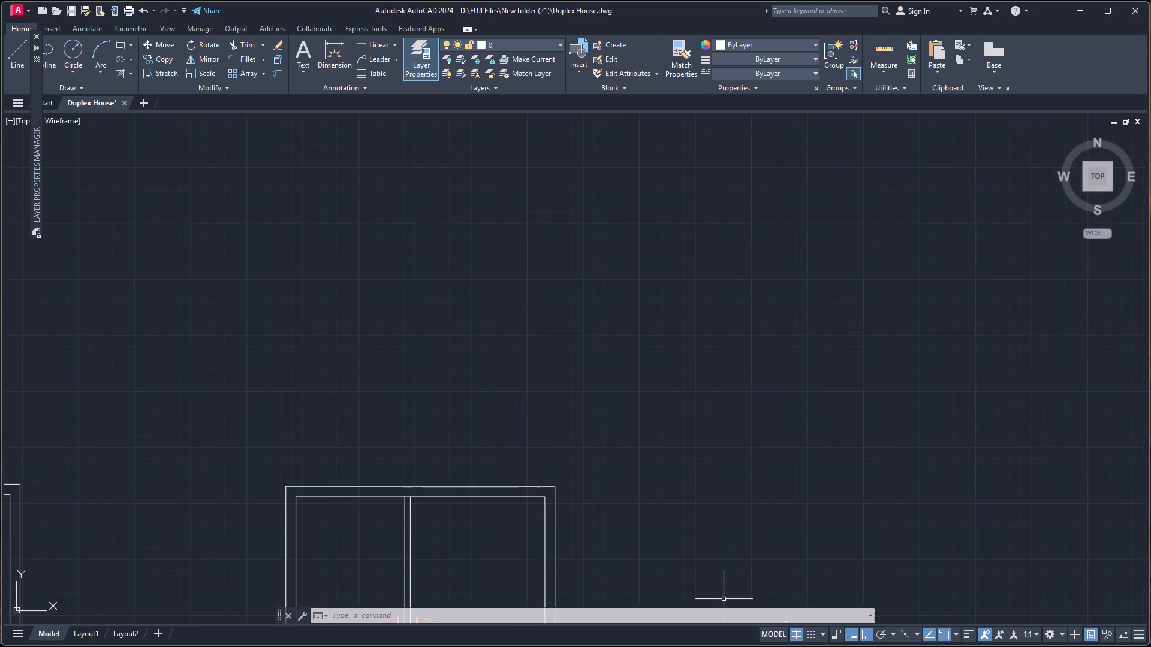
scroll(724, 600, "down", 2)
scroll(779, 318, "down", 4)
scroll(785, 418, "up", 2)
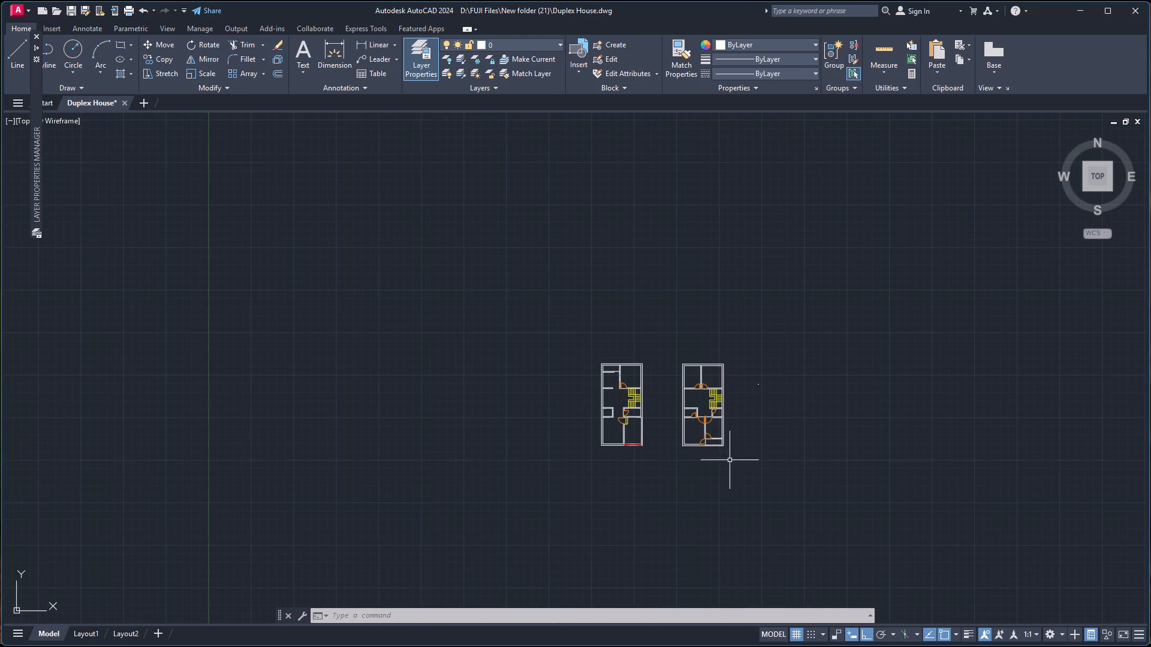
scroll(738, 404, "up", 4)
scroll(755, 335, "up", 1)
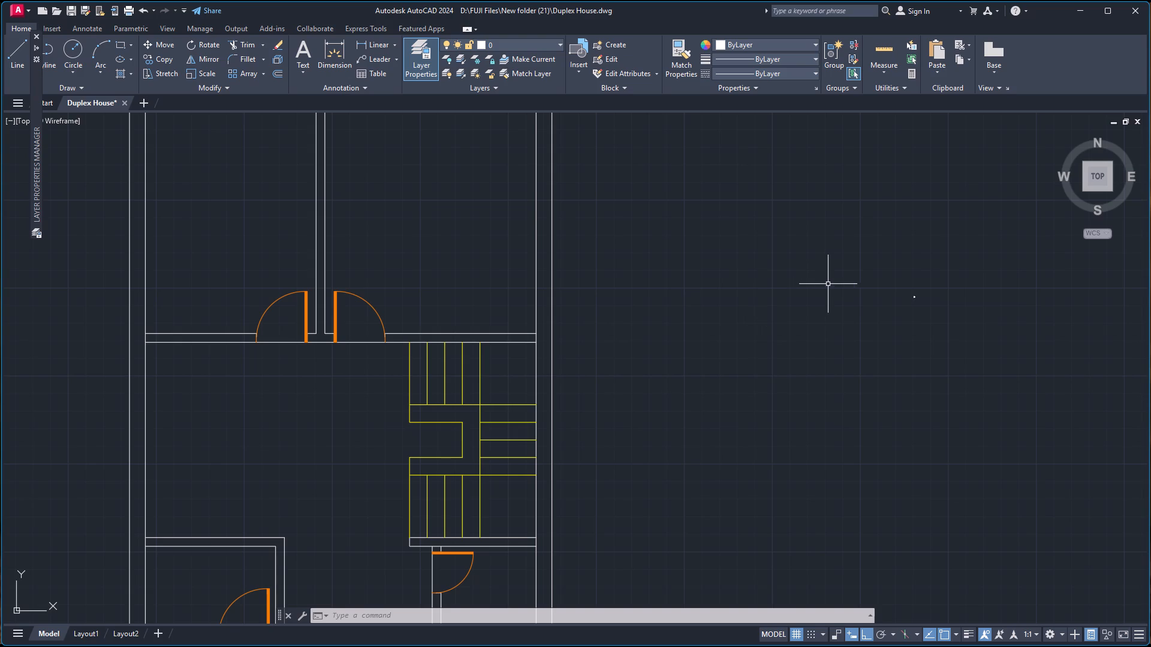
scroll(903, 293, "up", 3)
scroll(959, 296, "up", 2)
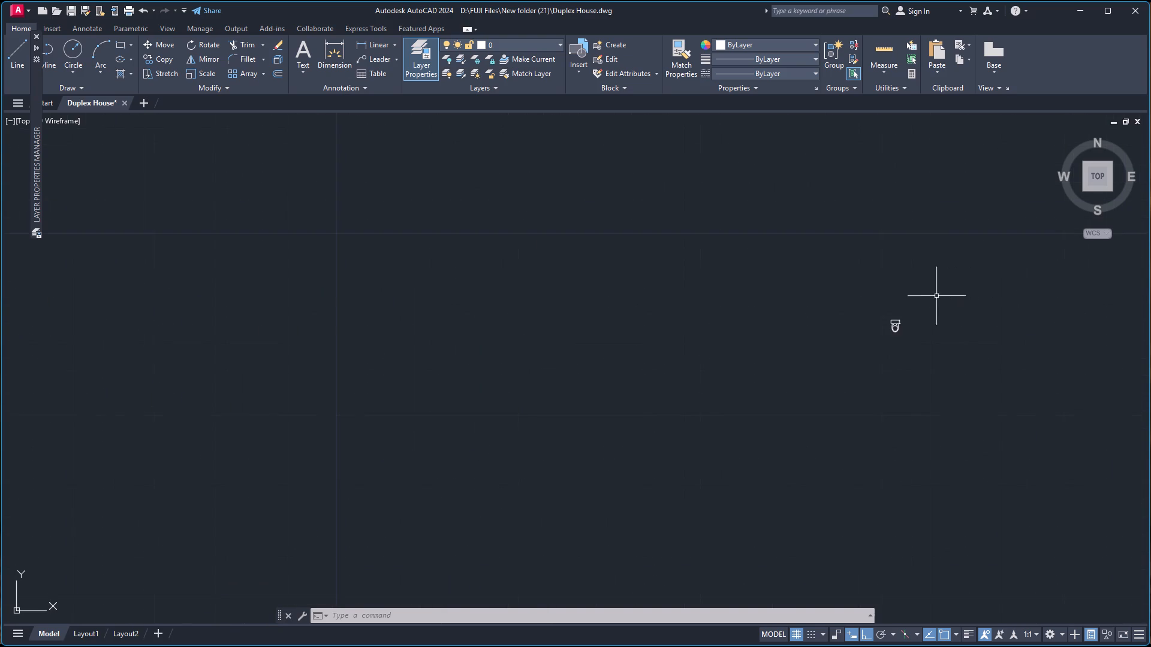
scroll(889, 303, "up", 2)
left_click(858, 315)
left_click(962, 432)
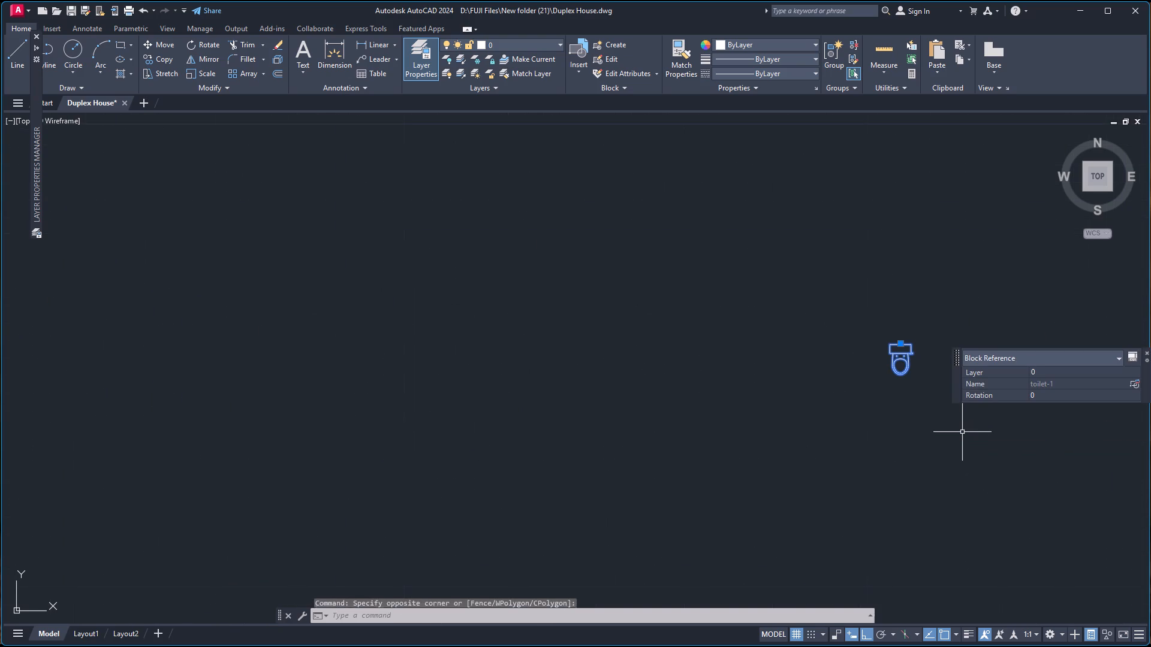
type("SC")
key("Return")
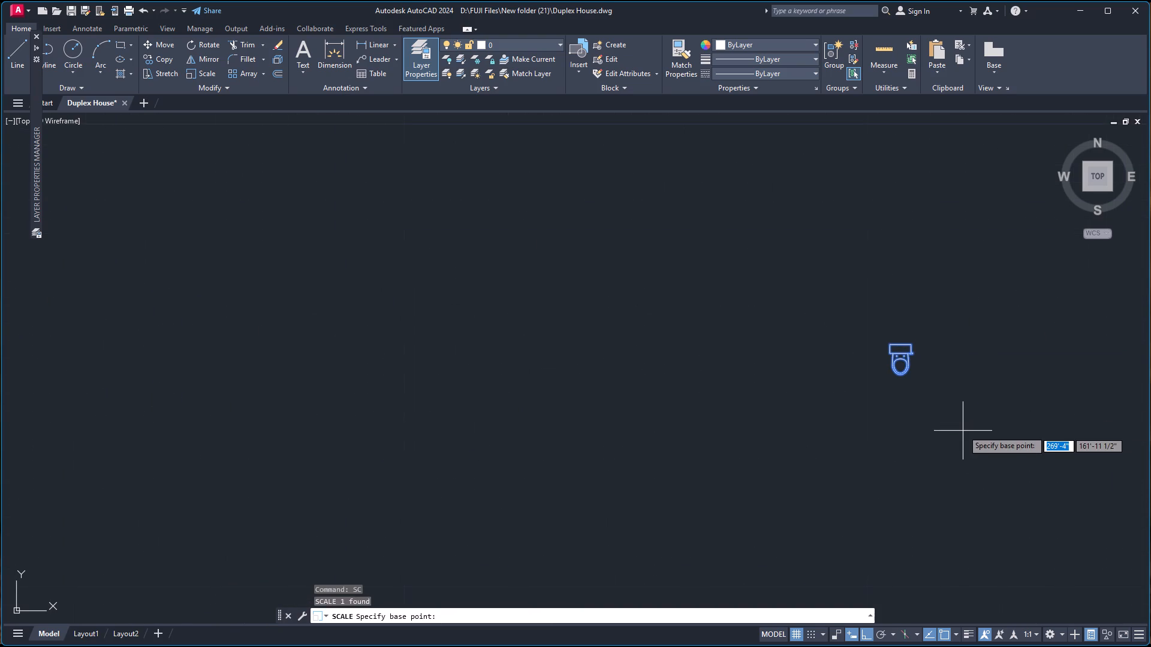
left_click(902, 344)
scroll(905, 303, "down", 8)
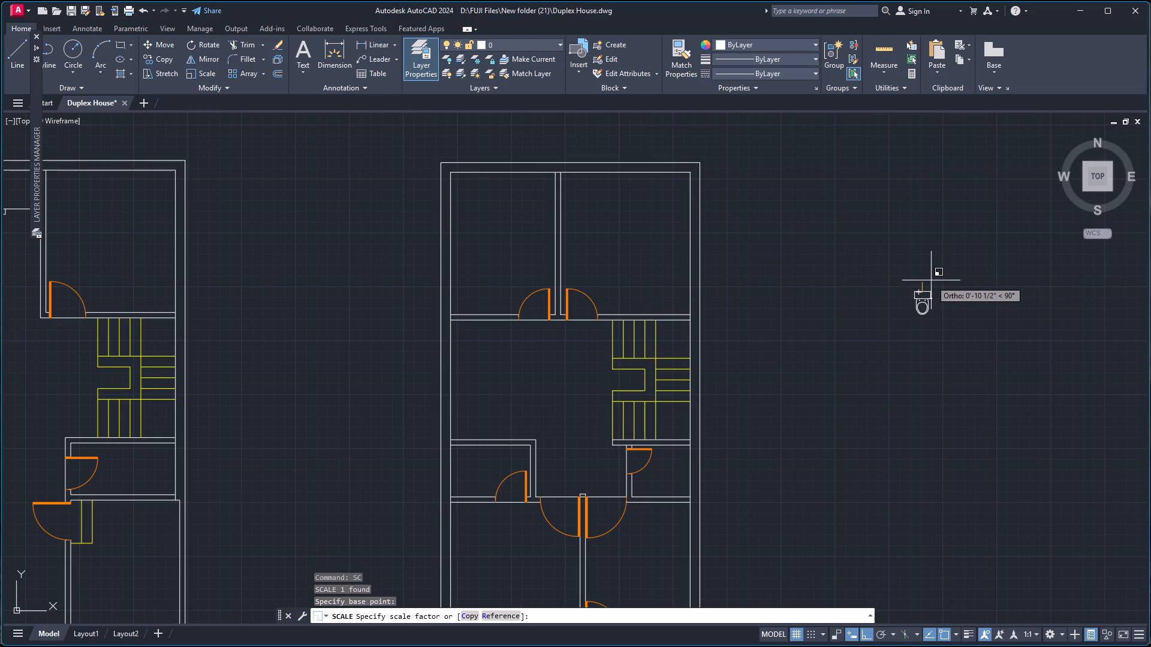
left_click(931, 280)
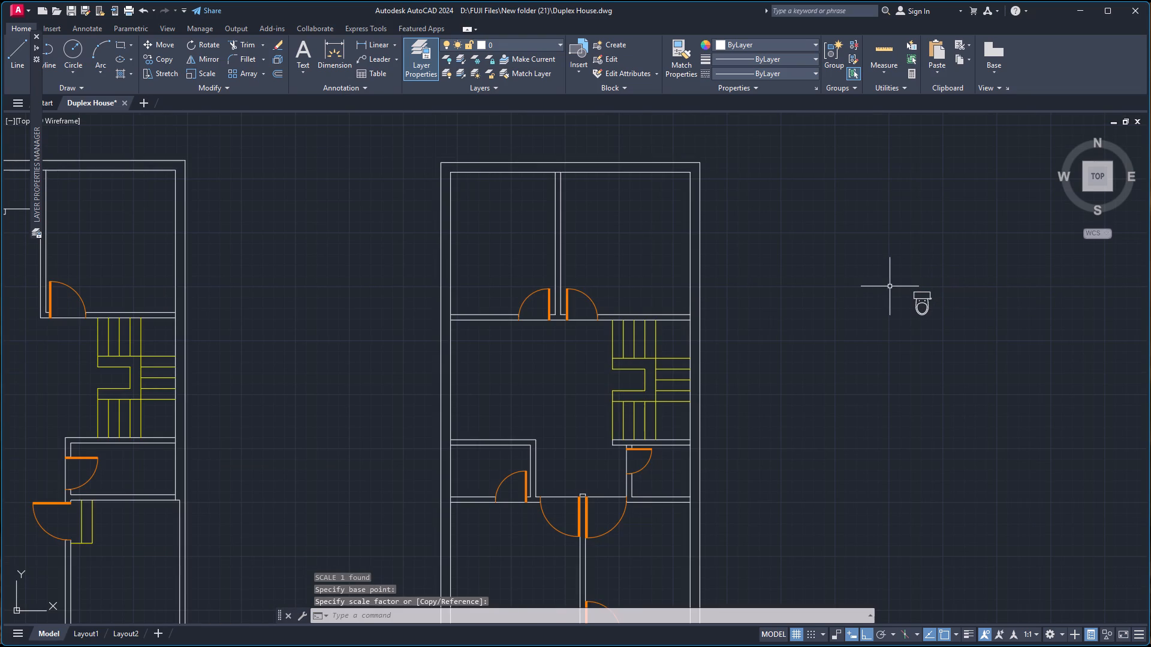
Rotate the toilet block to 270 degrees about the middle of its tank's back edge, so the bowl faces left.
left_click(895, 274)
left_click(963, 340)
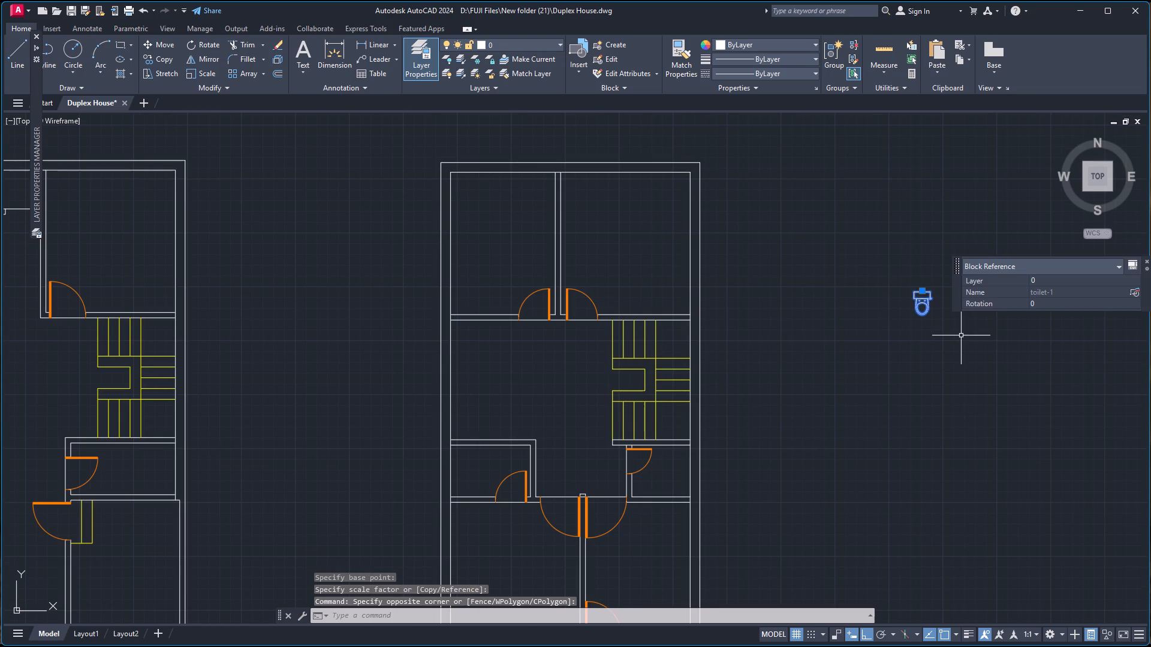
type("RO")
key("Return")
scroll(915, 269, "up", 2)
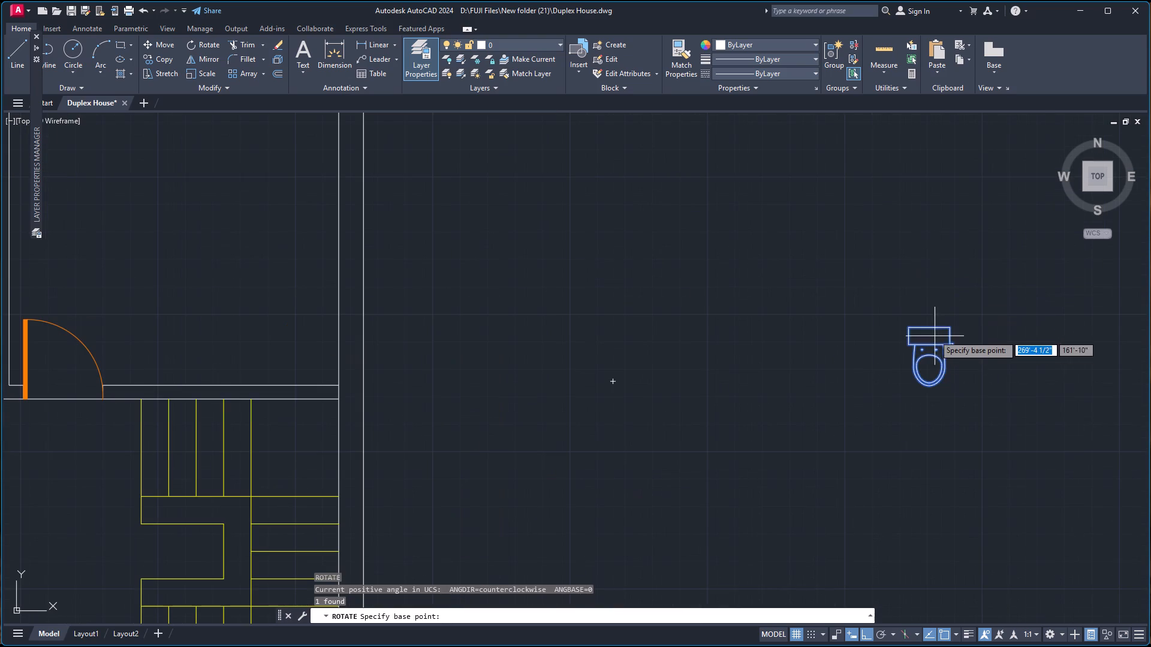
left_click(930, 328)
left_click(1069, 536)
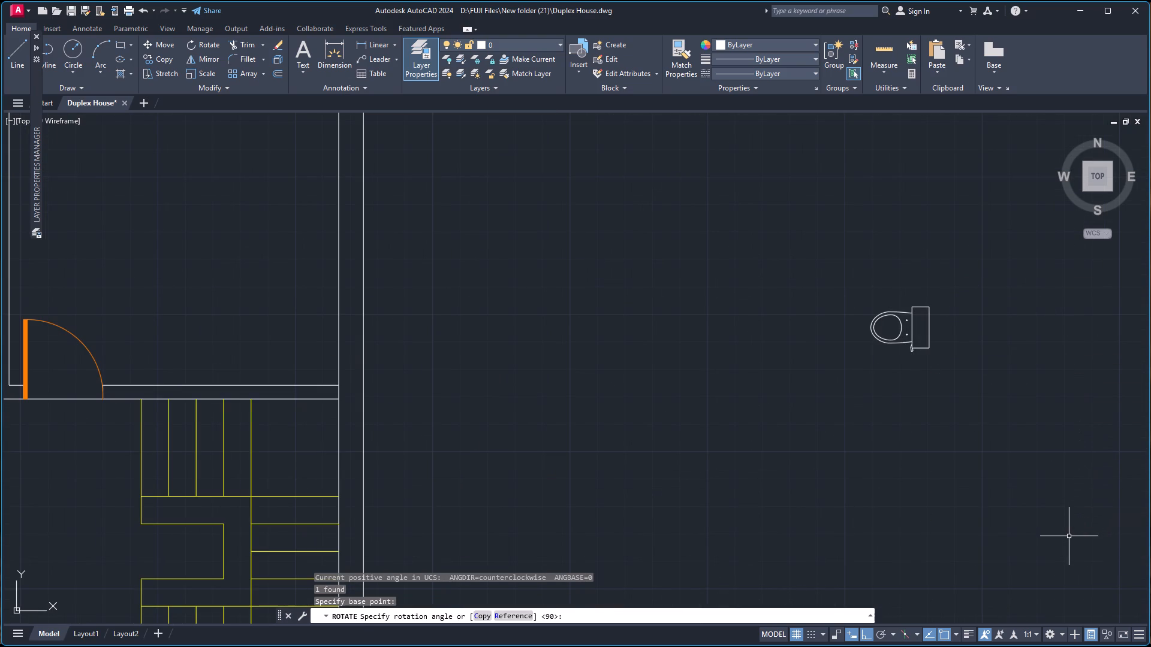
Copy the toilet by its tank's back edge onto the right wall of the small room below the second plan's stairs.
left_click(813, 231)
left_click(986, 424)
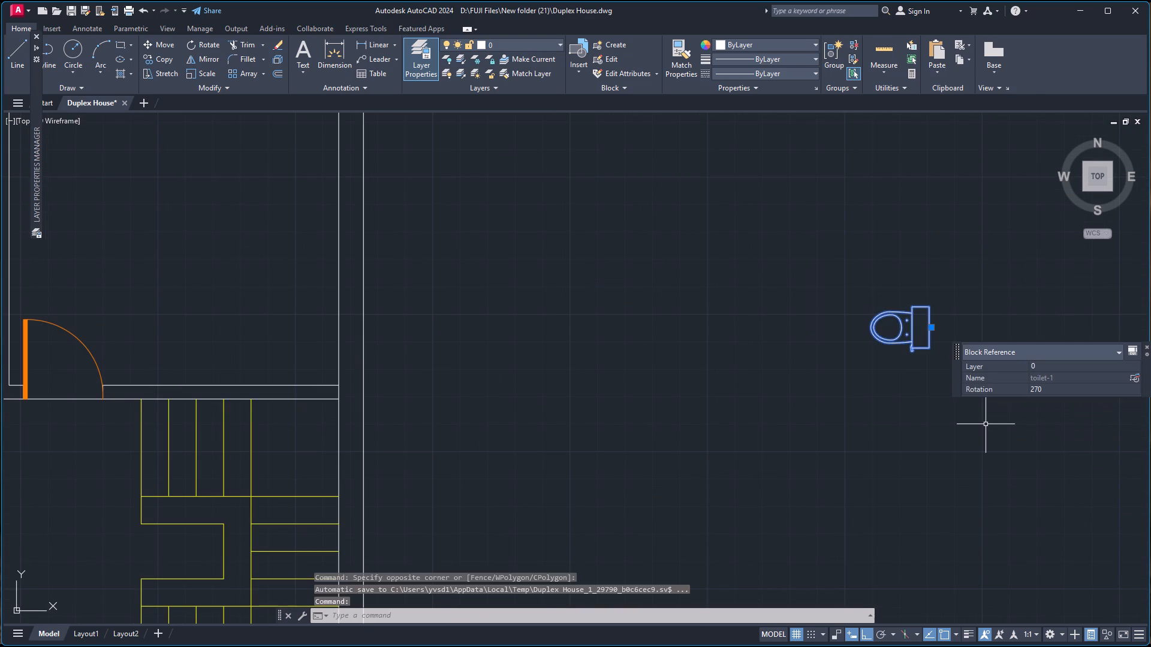
type("CO")
key("Return")
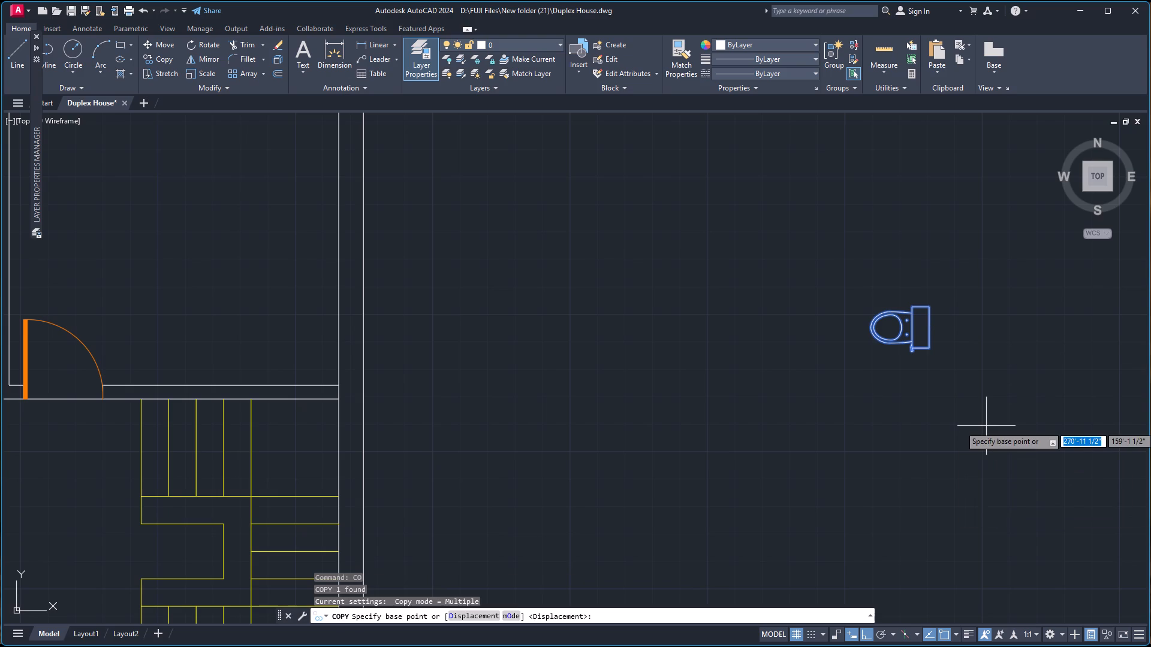
left_click(928, 327)
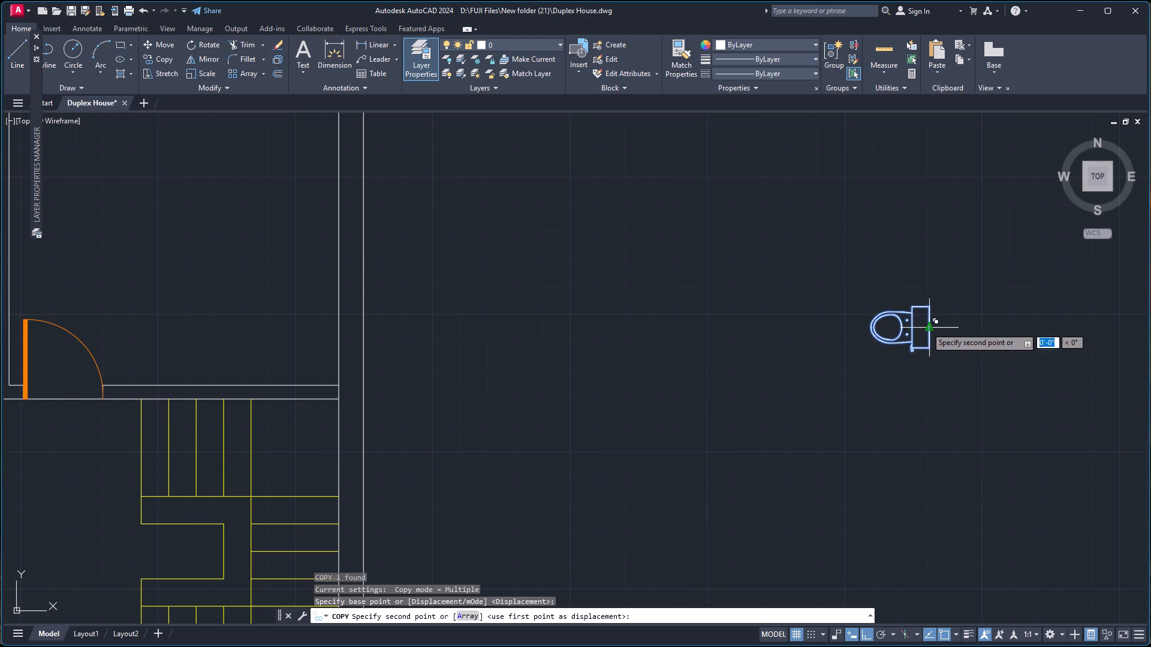
scroll(558, 444, "down", 6)
scroll(535, 474, "up", 6)
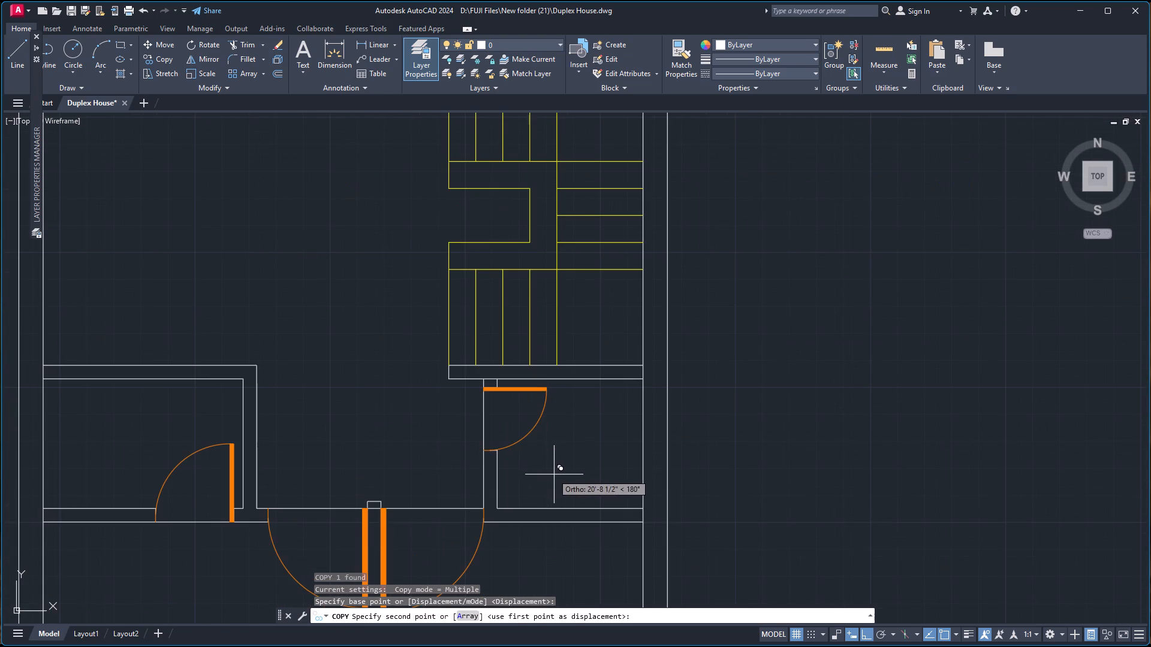
left_click(643, 453)
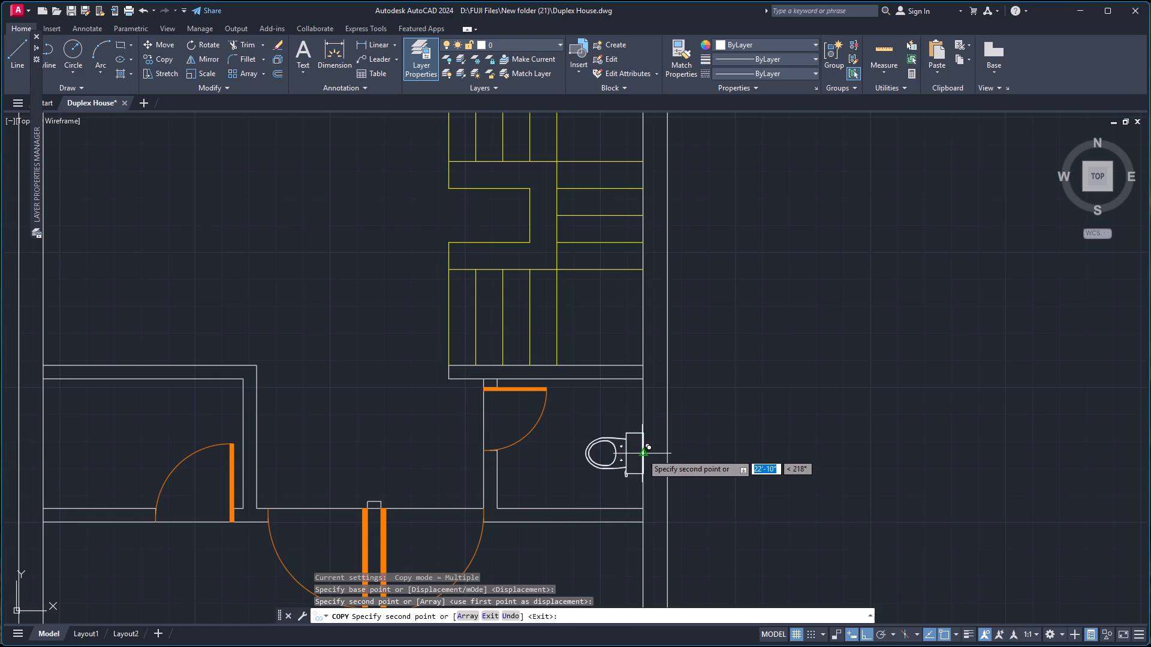
Place another toilet copy against the right wall of the small room below the first plan's stairs.
scroll(244, 461, "down", 4)
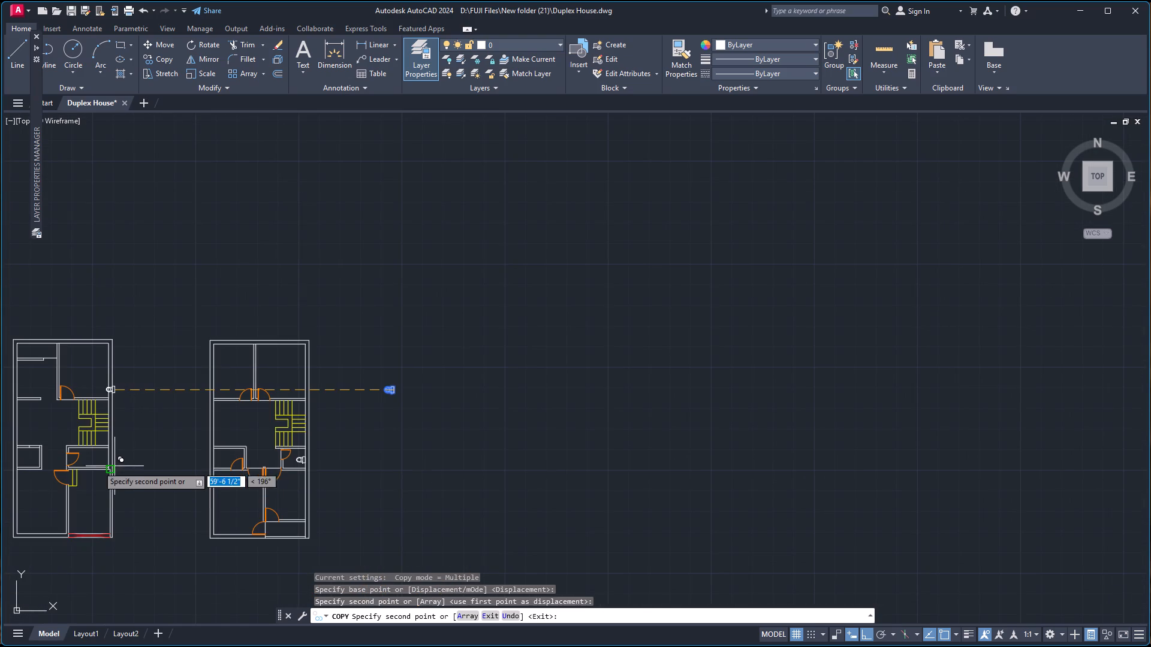
scroll(94, 464, "up", 3)
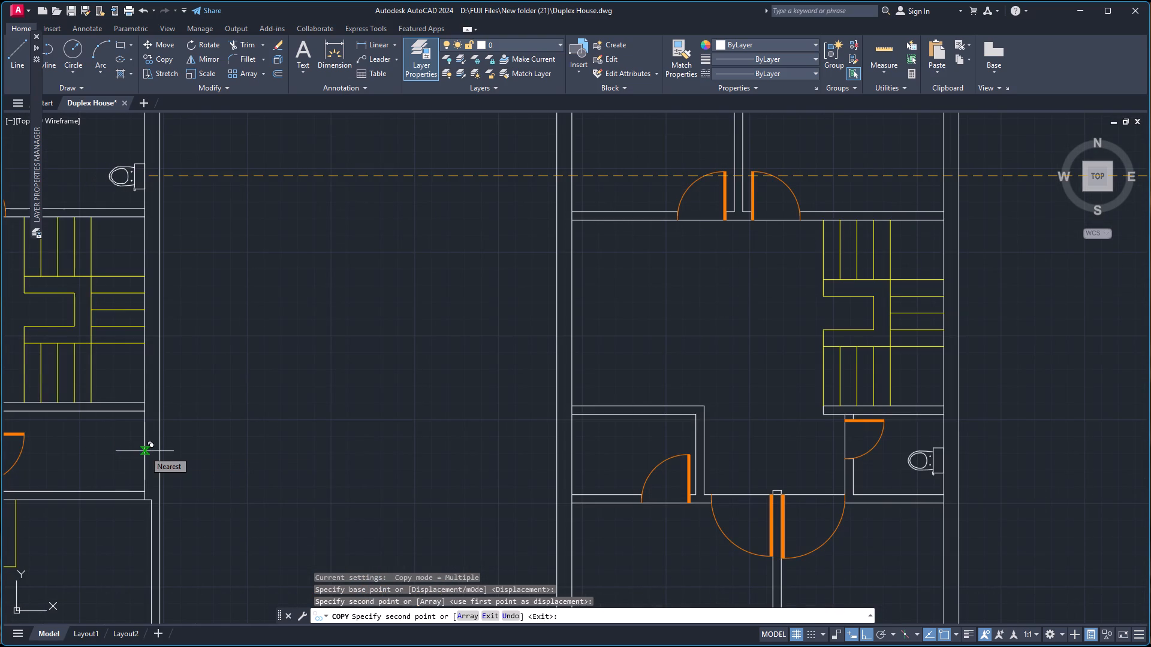
left_click(143, 453)
scroll(478, 471, "down", 4)
scroll(718, 488, "up", 2)
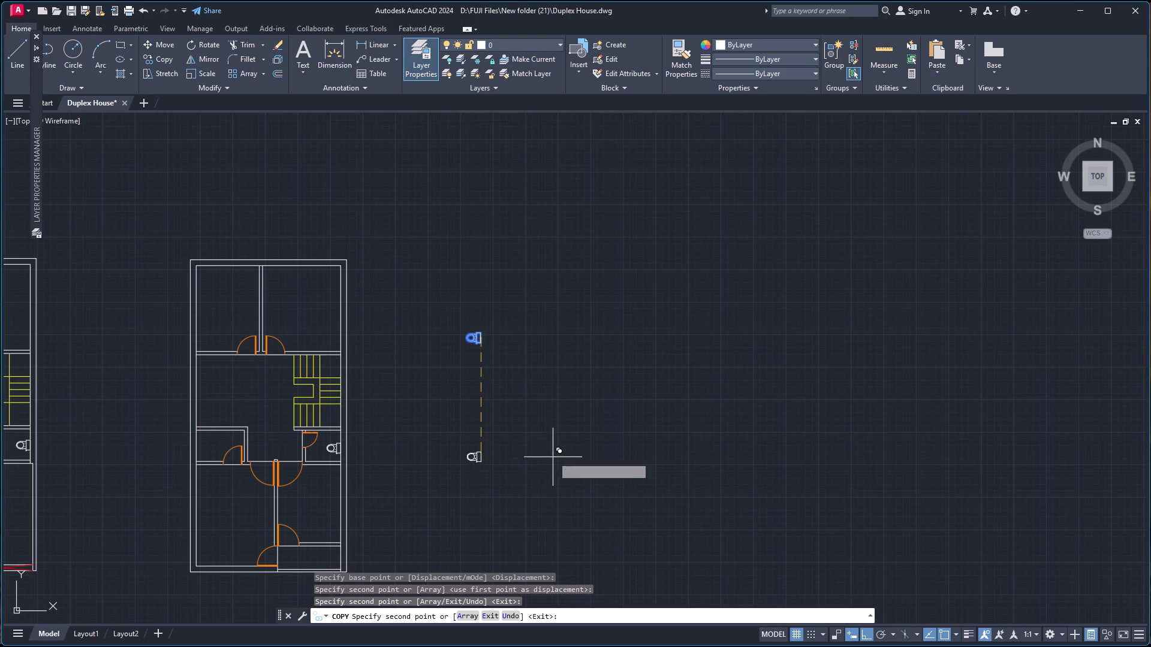
key("Escape")
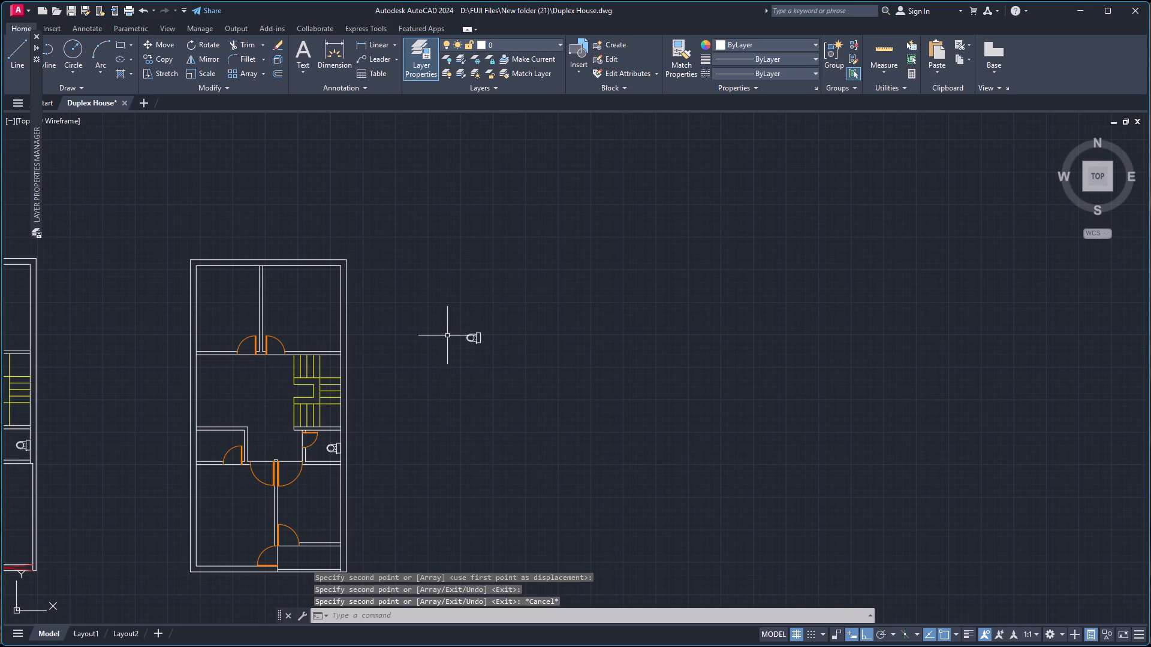
Mirror the loose toilet outside the plans across a vertical line along its tank's back edge, keeping the original.
scroll(447, 335, "up", 2)
left_click(469, 318)
left_click(605, 391)
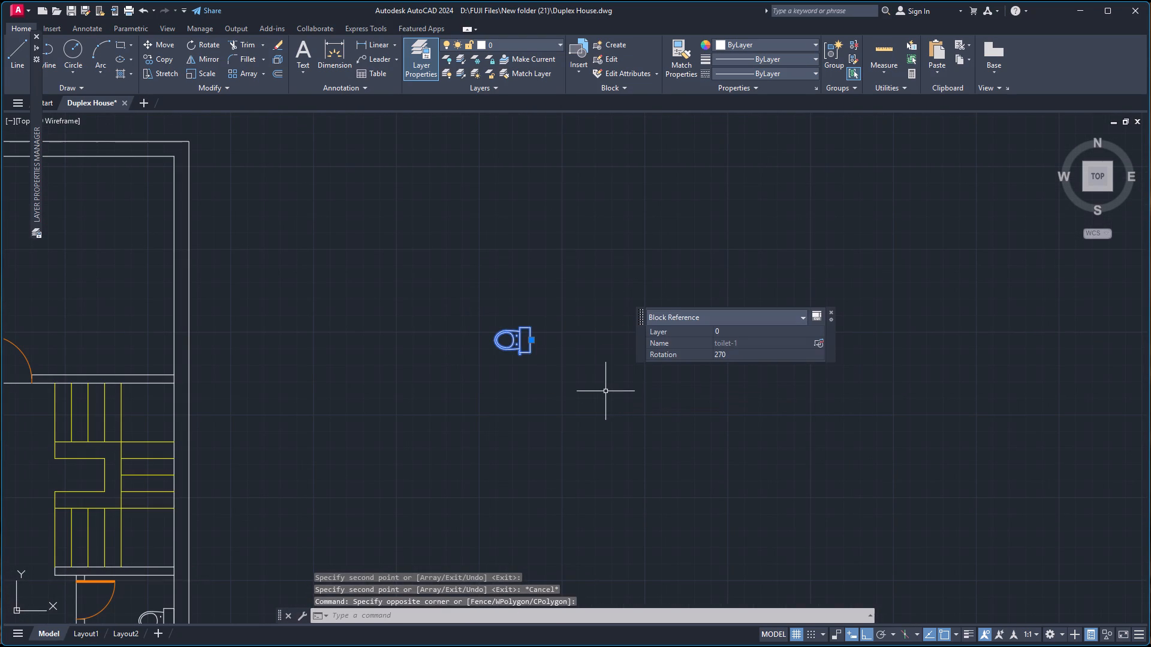
type("MI")
key("Return")
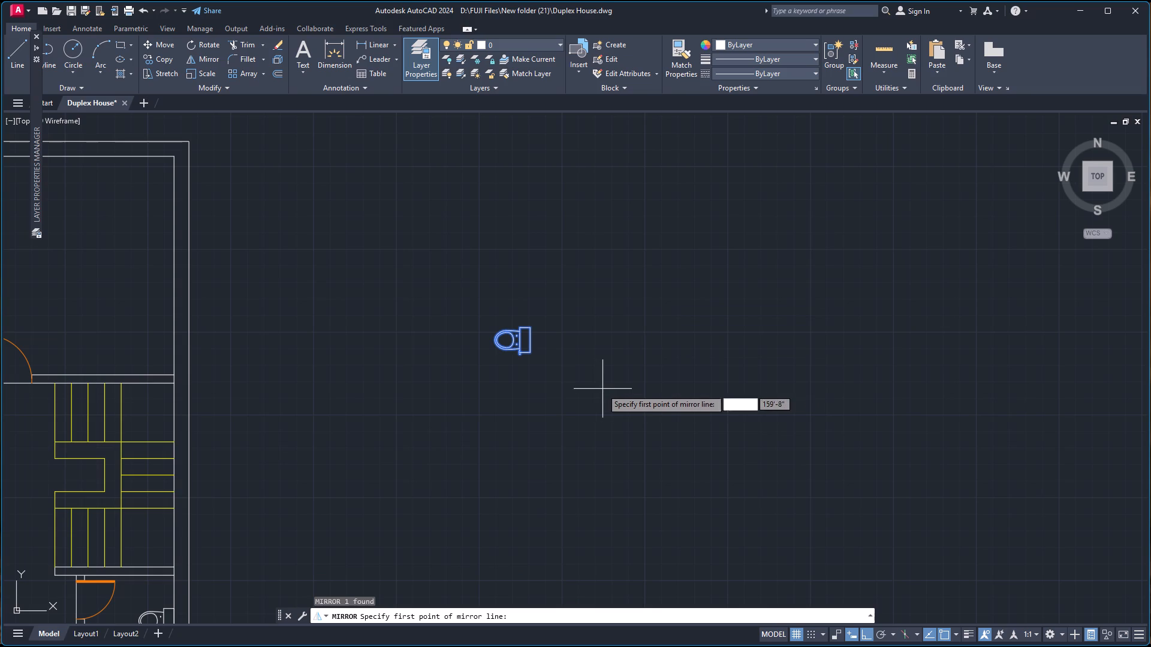
left_click(530, 353)
left_click(529, 212)
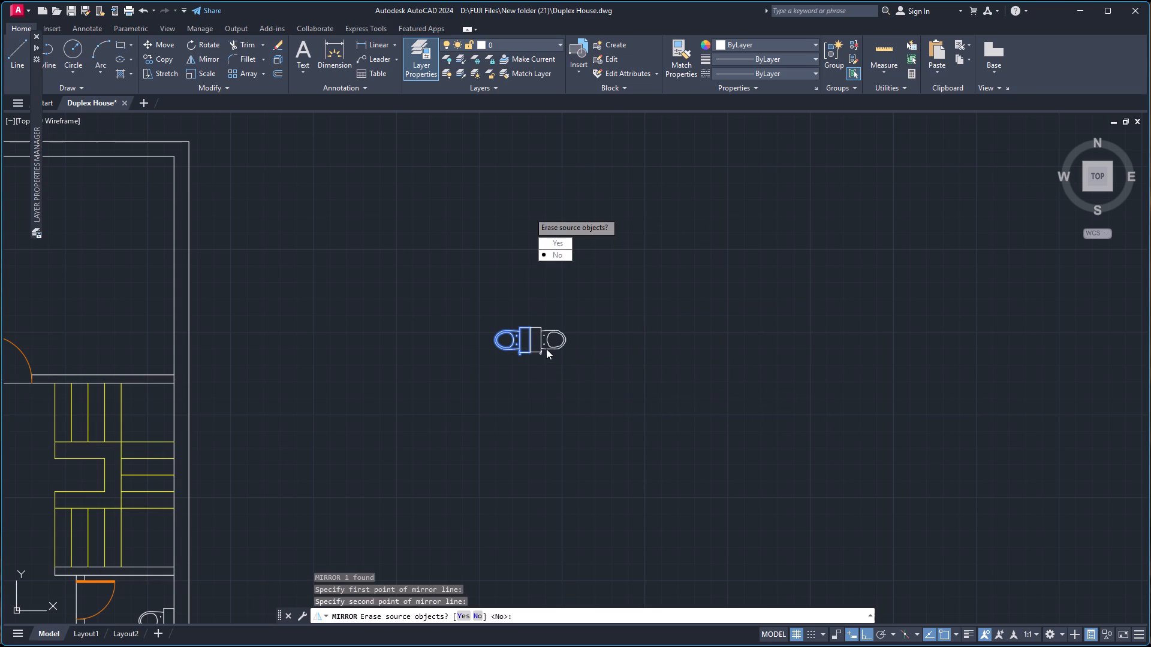
left_click(545, 348)
left_click_drag(563, 395, 545, 348)
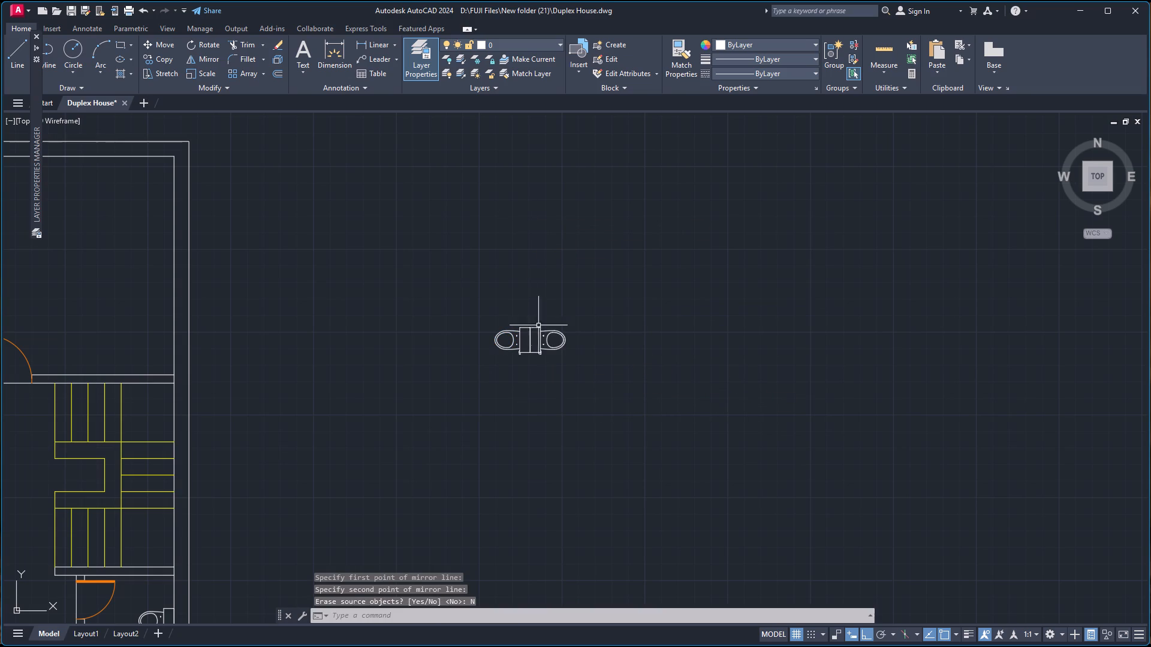
Move the right-facing mirrored toilet by its tank's back edge onto the left wall of the second plan's small left room.
left_click(543, 333)
left_click(531, 333)
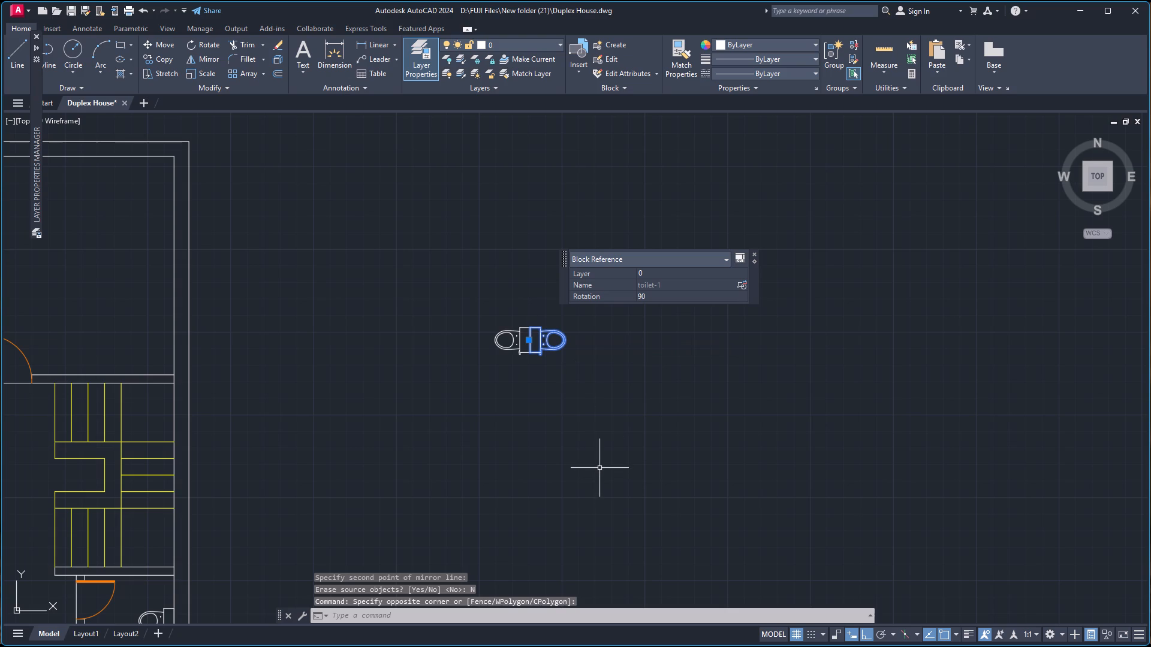
key("m")
key("Return")
scroll(570, 309, "up", 3)
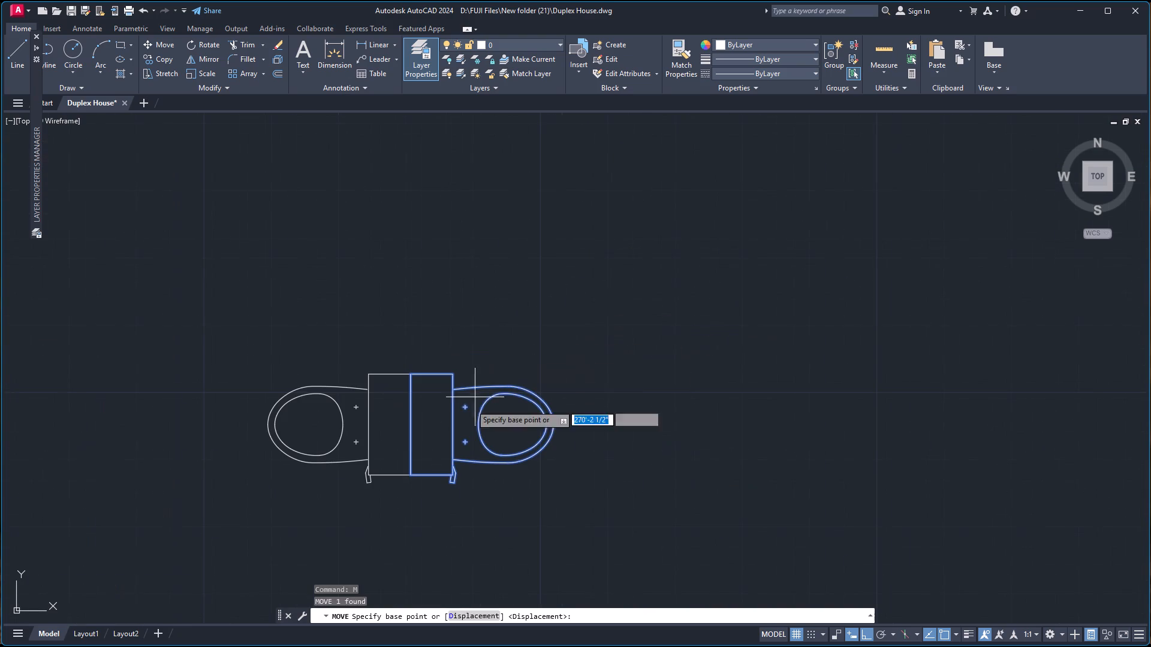
left_click(409, 424)
scroll(511, 346, "down", 6)
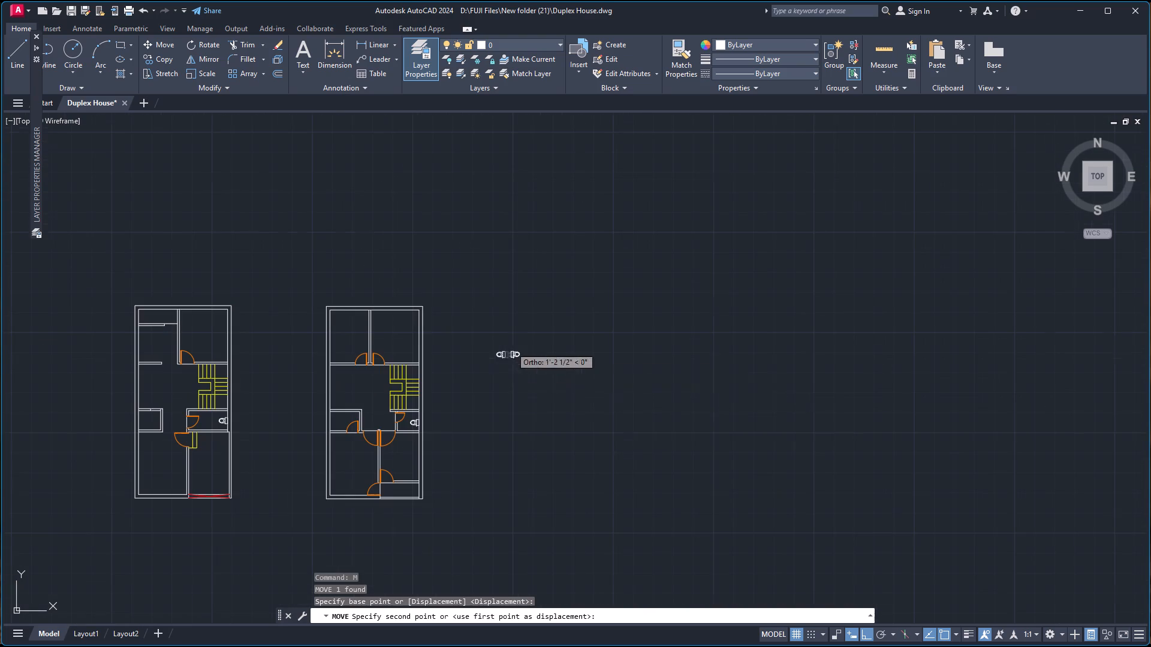
scroll(329, 422, "up", 4)
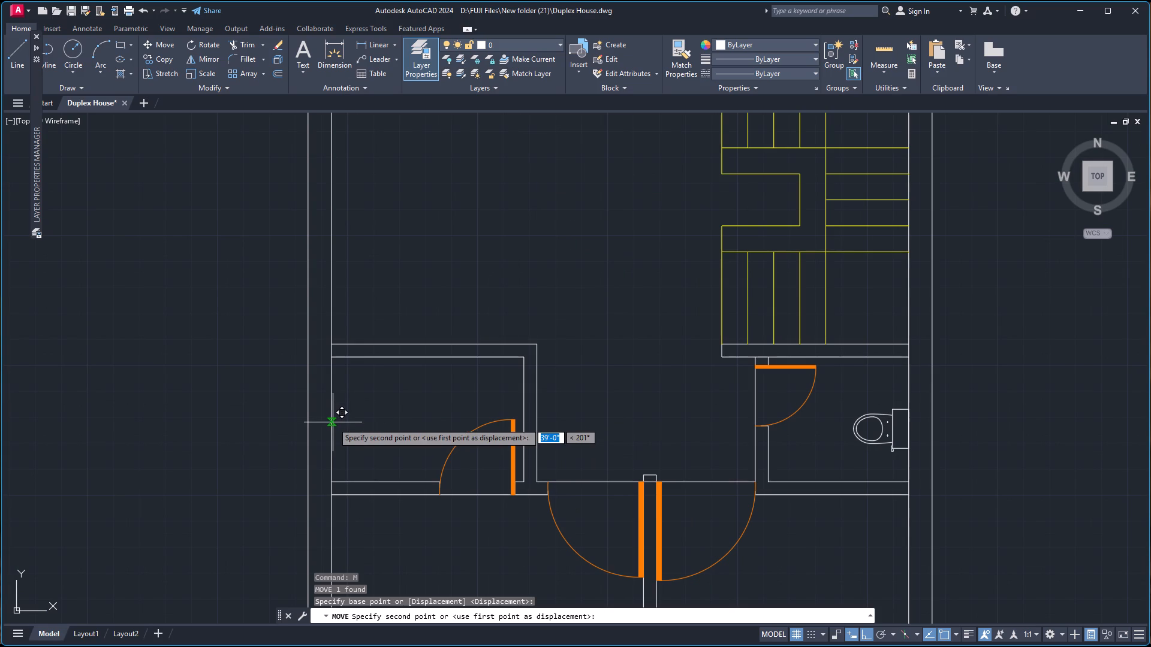
left_click(333, 422)
scroll(796, 442, "down", 1)
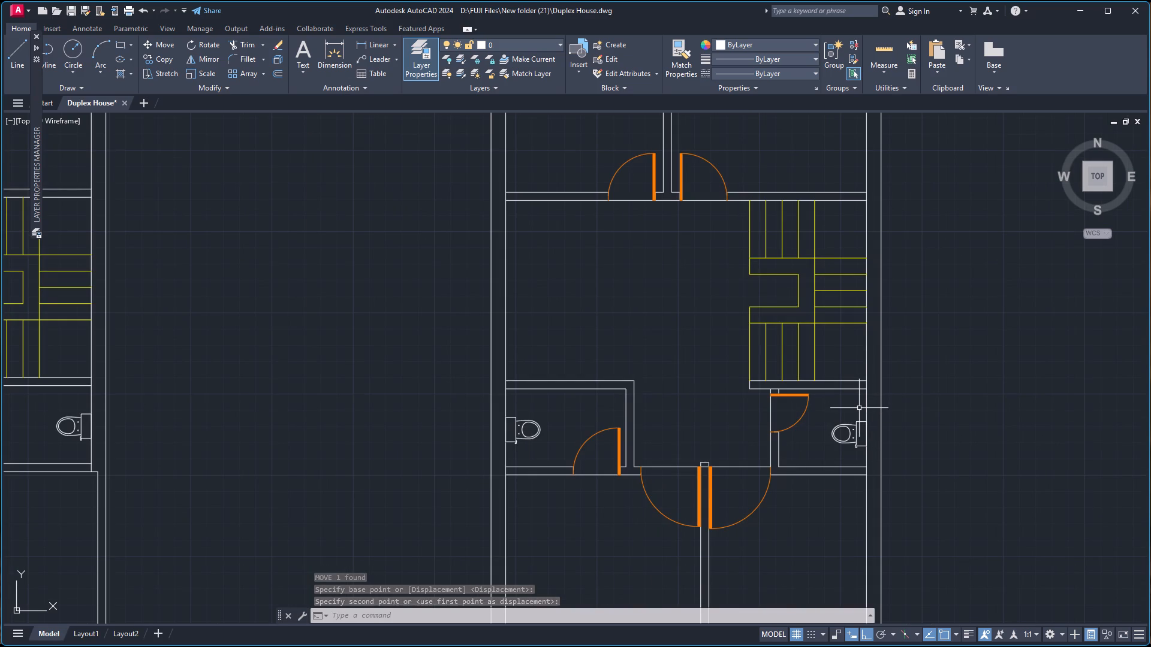
Draw a small circle about 1 1/2" in radius near the top-right corner of the toilet room below the second plan's stairs.
key("c")
key("Return")
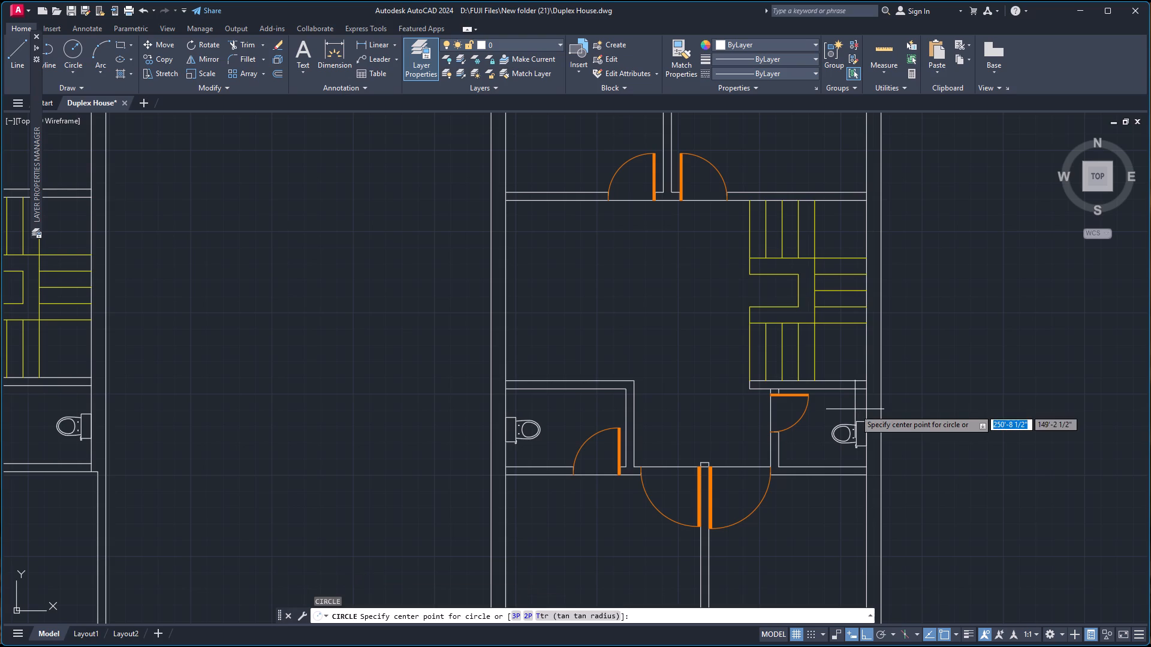
scroll(846, 415, "up", 2)
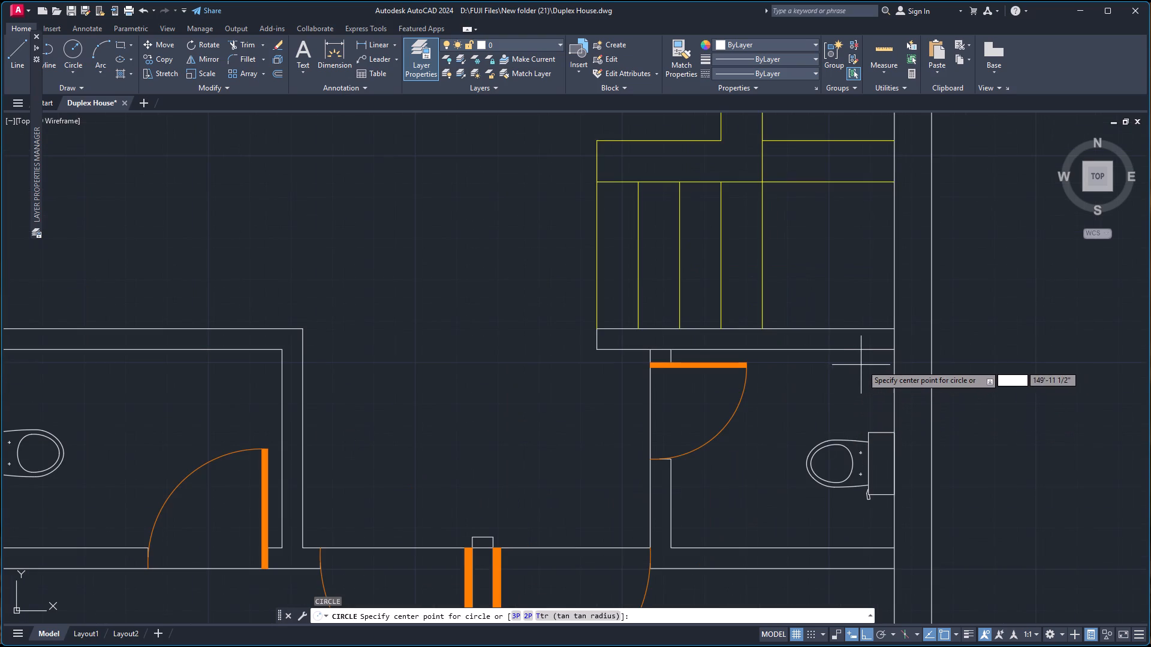
left_click(876, 361)
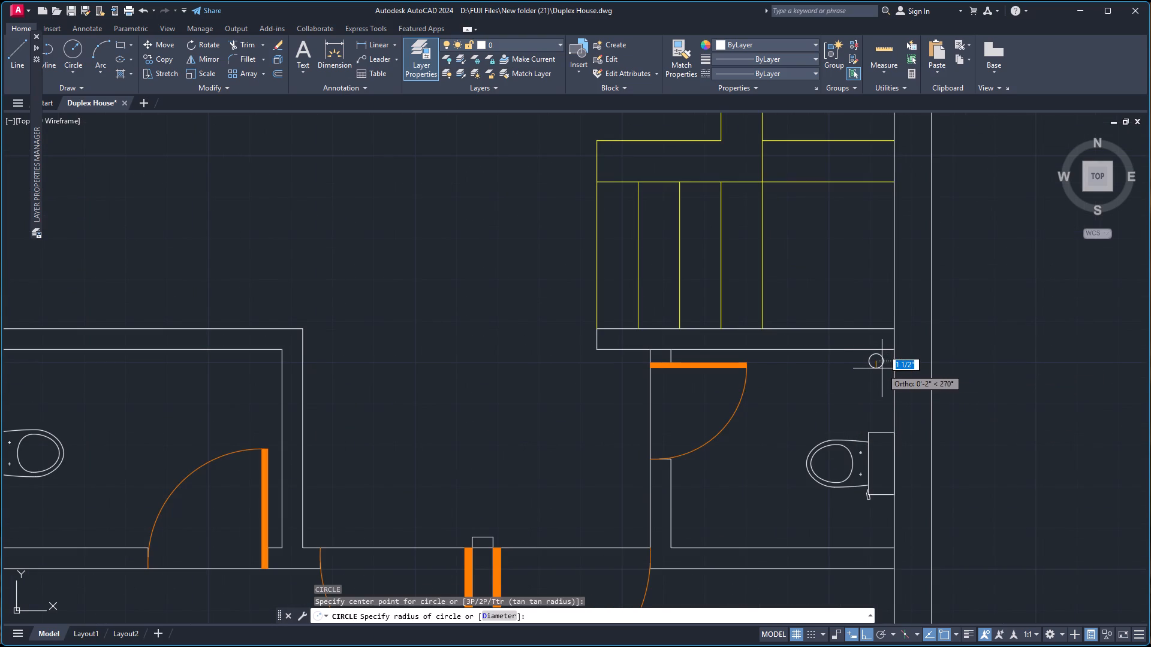
left_click(882, 368)
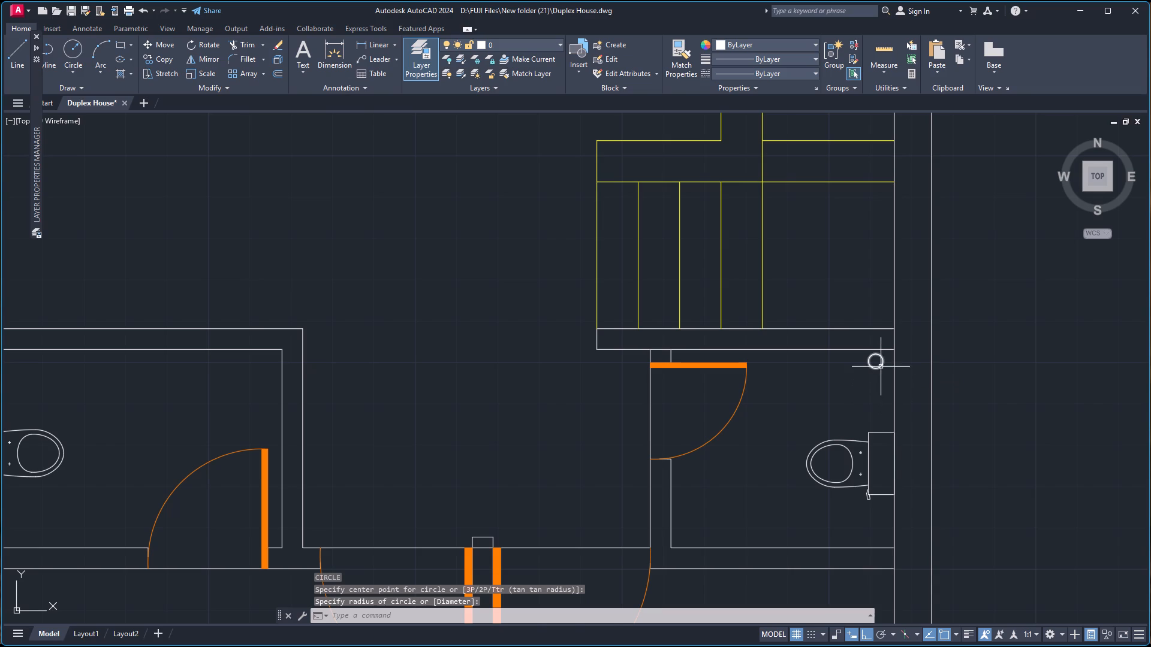
Shift the small circle by its centre slightly right, closer to the toilet room's right wall.
left_click(881, 367)
left_click(877, 361)
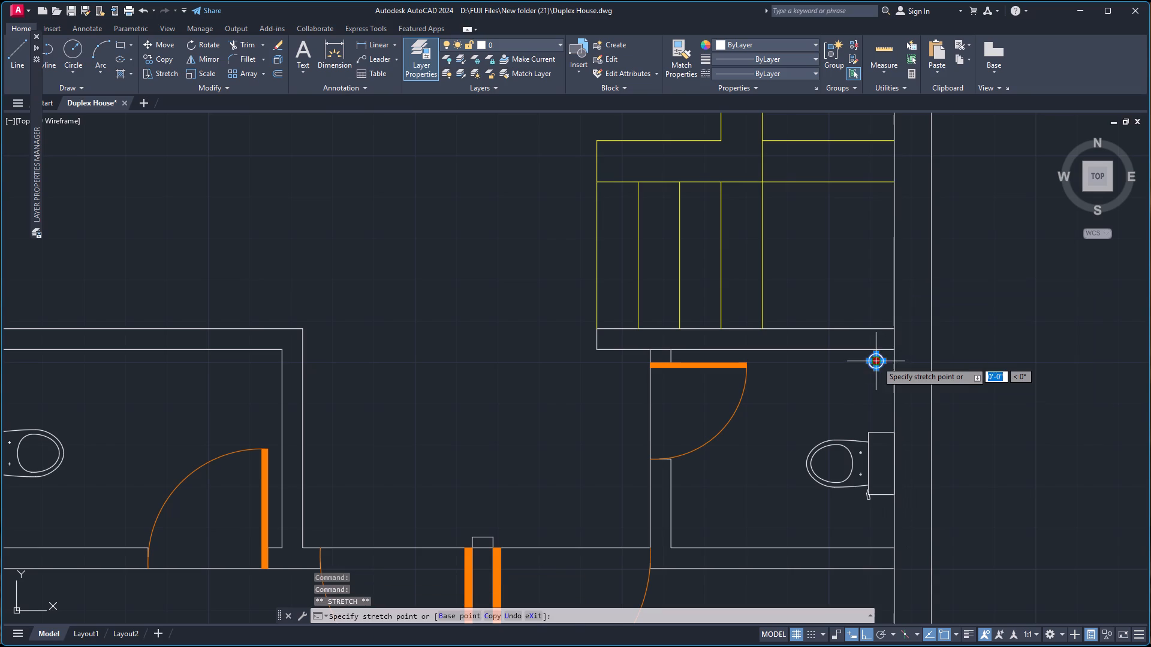
left_click(884, 362)
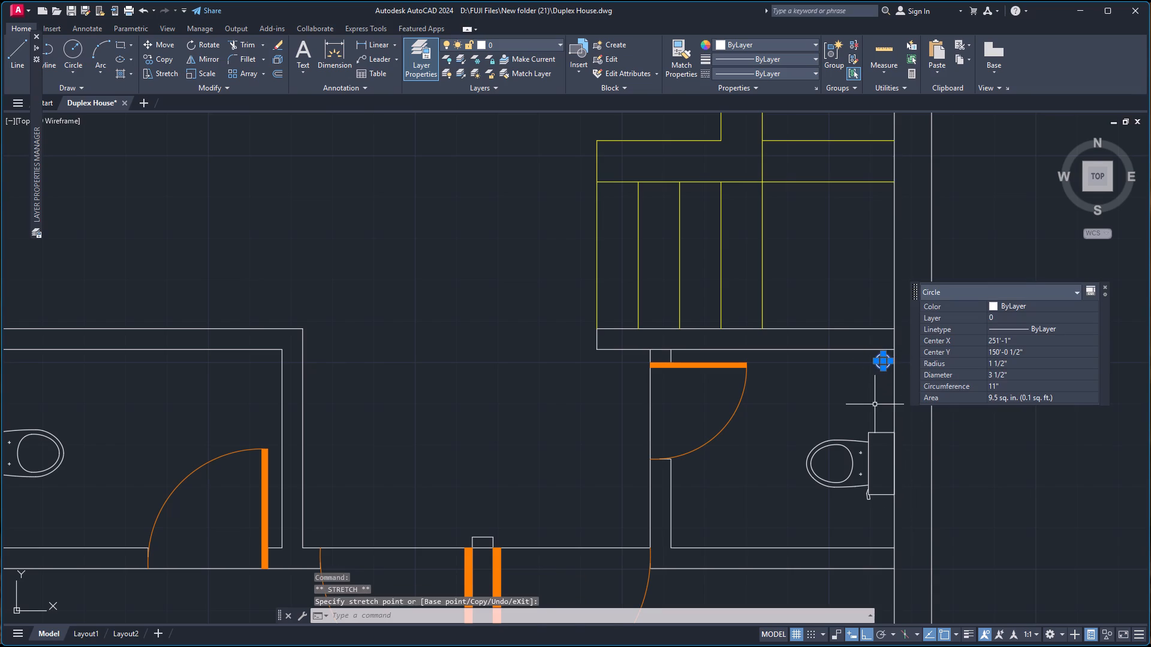
key("Escape")
Copy the small circle by its centre into the bottom-left corner of the second plan's left toilet room, with Ortho off.
left_click(888, 362)
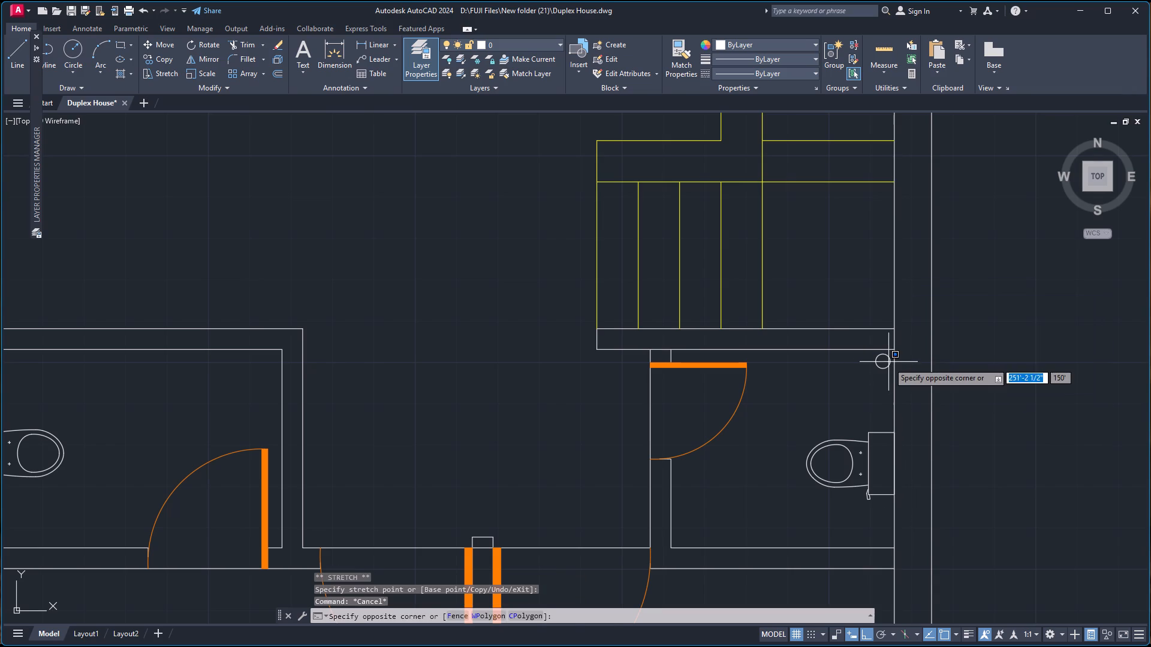
left_click(870, 369)
key("c")
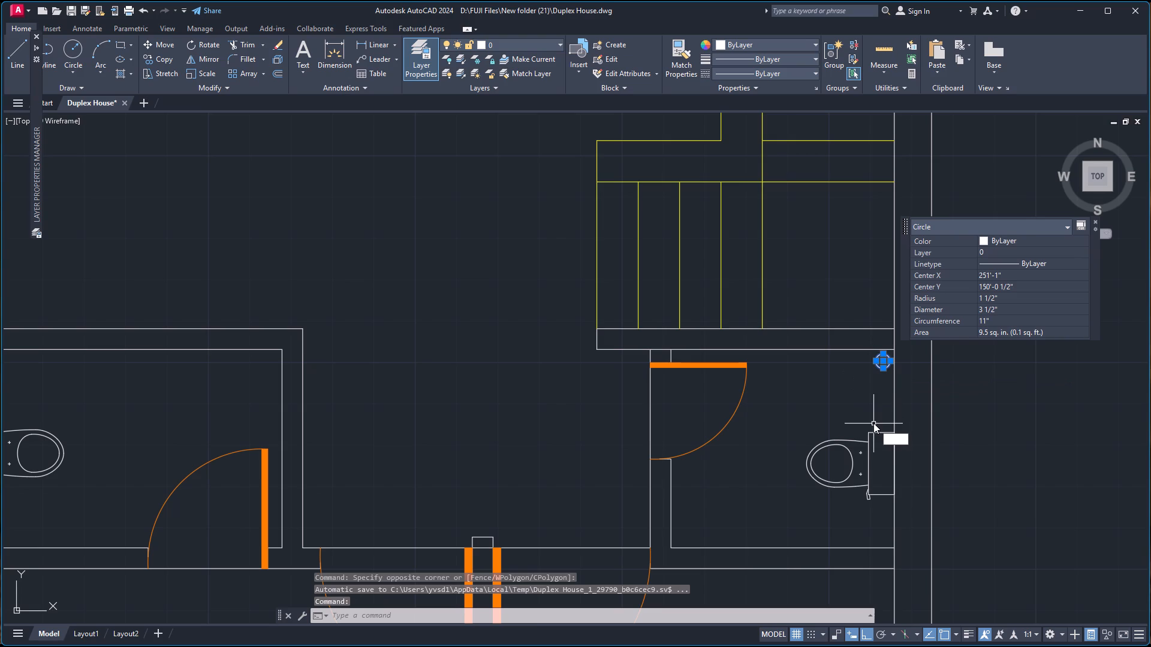
key("o")
key("Return")
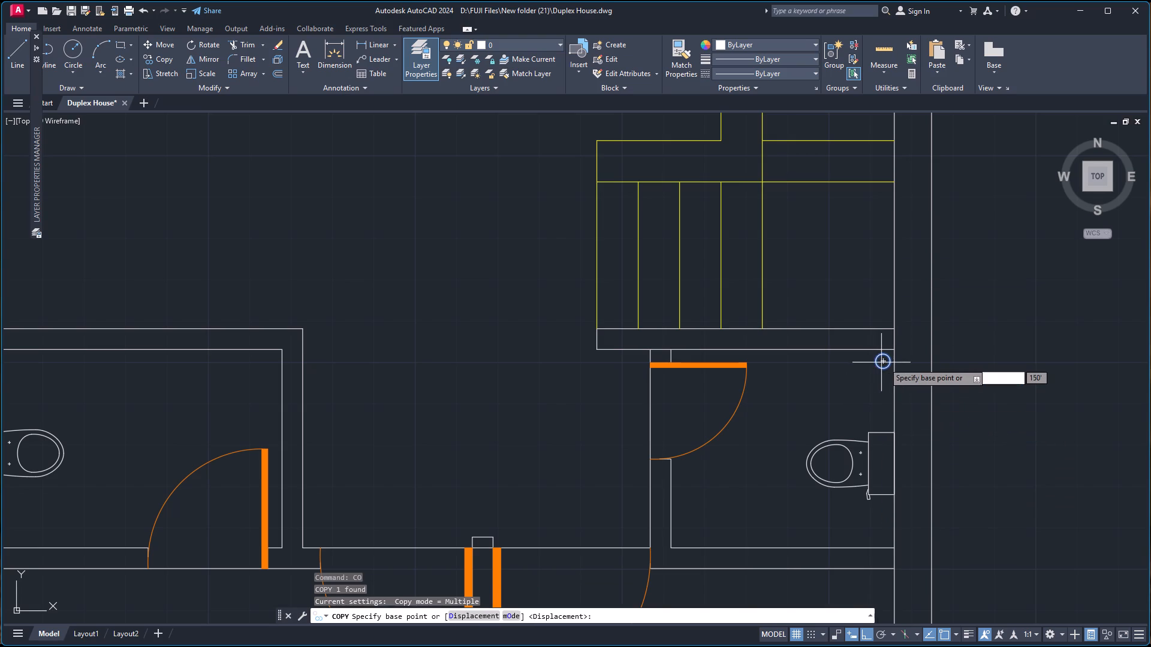
left_click(884, 362)
scroll(105, 461, "down", 3)
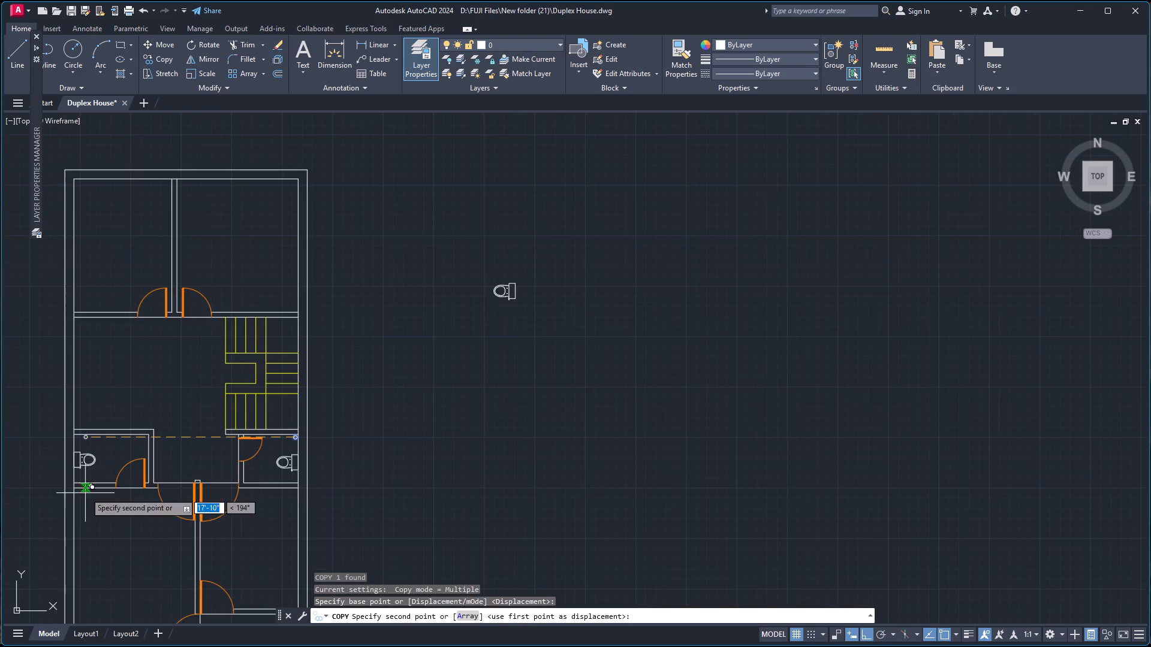
scroll(84, 485, "up", 2)
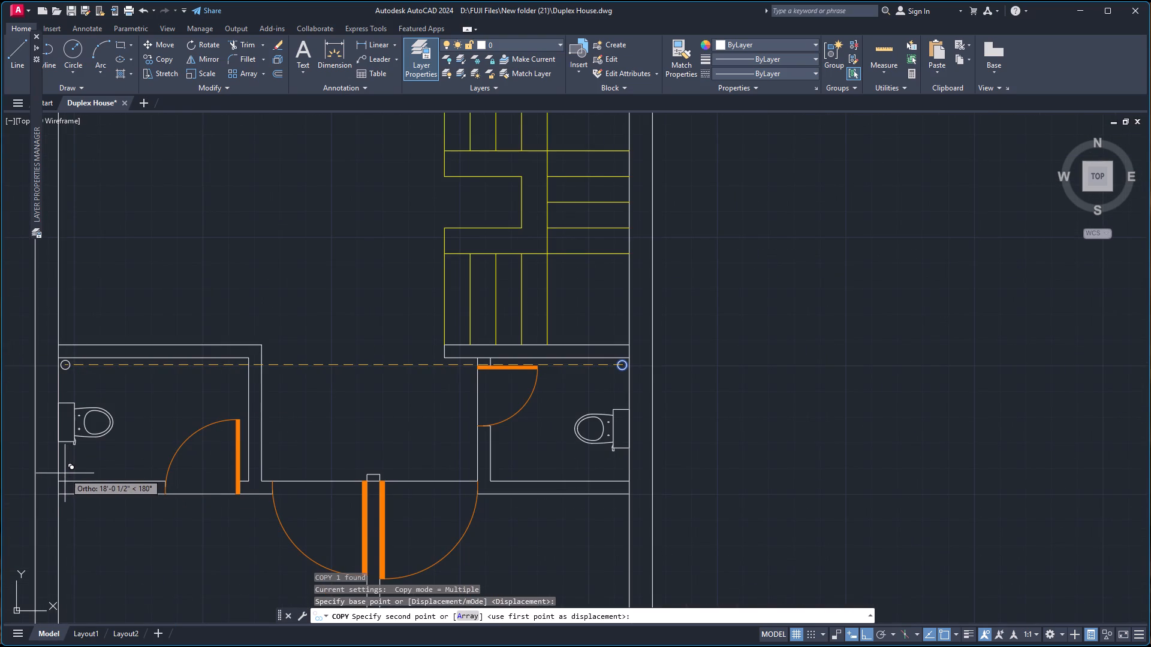
key("F8")
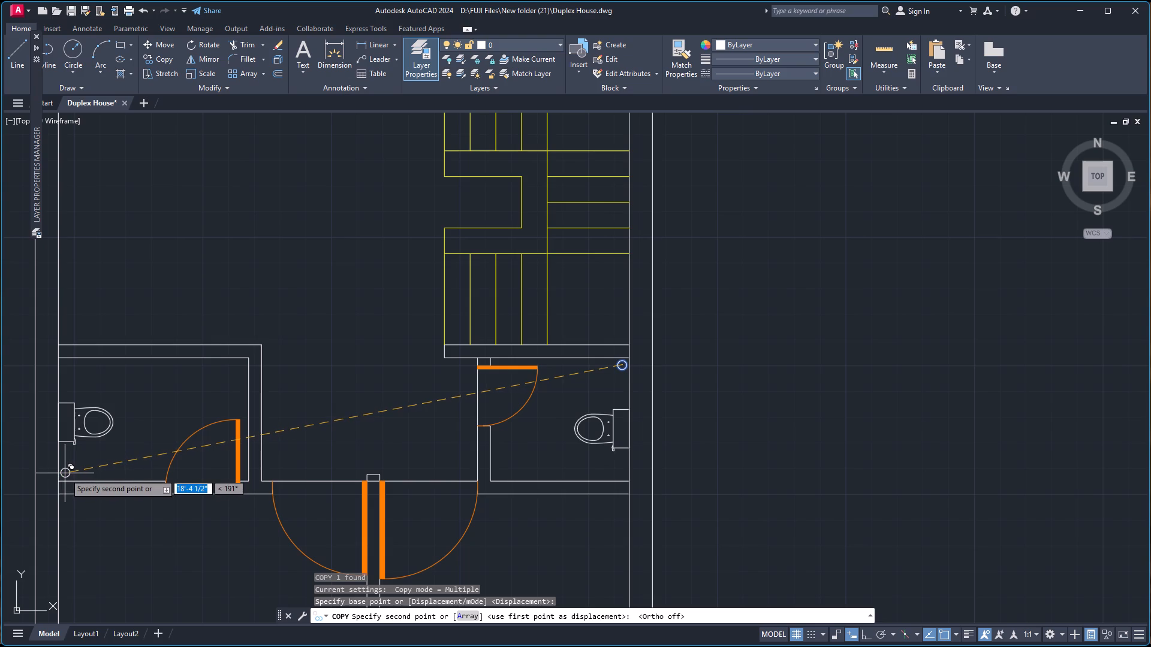
left_click(65, 473)
Place another copy of the circle in the top-right corner of the toilet room below the first plan's stairs.
scroll(110, 471, "down", 7)
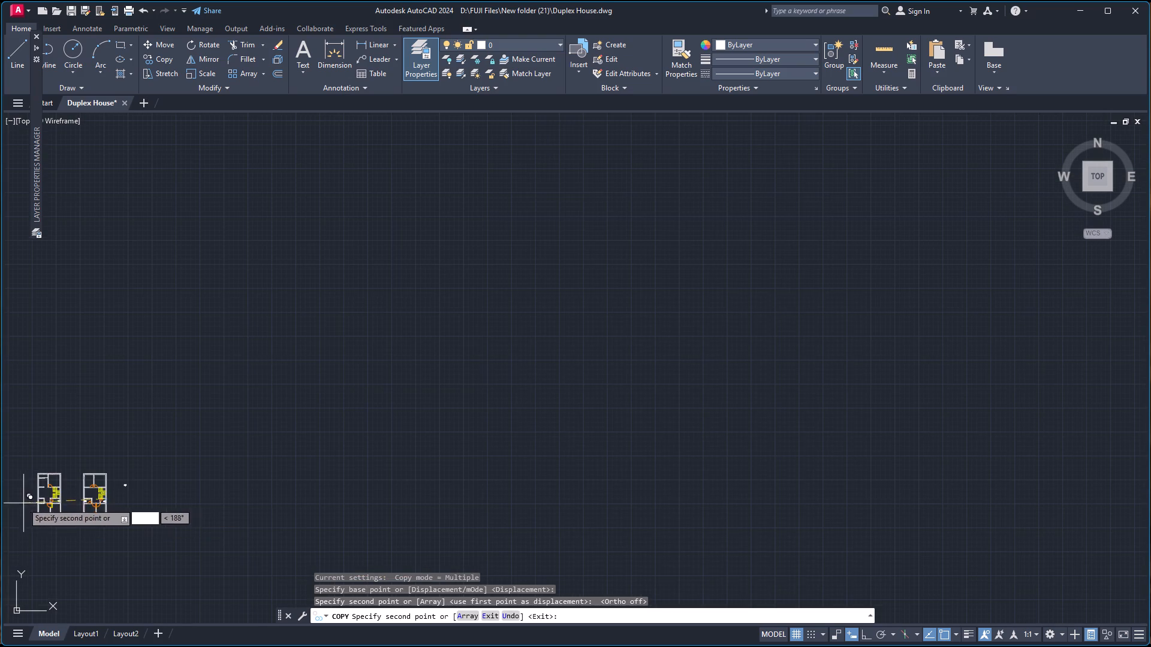
scroll(36, 495, "up", 5)
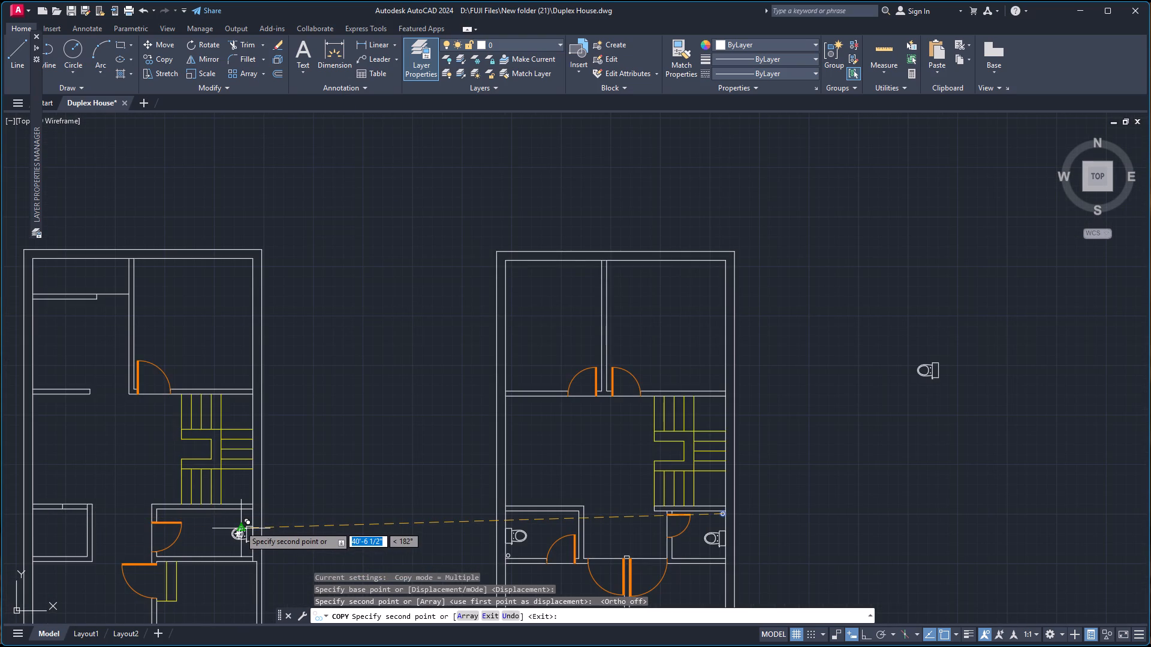
scroll(251, 517, "up", 2)
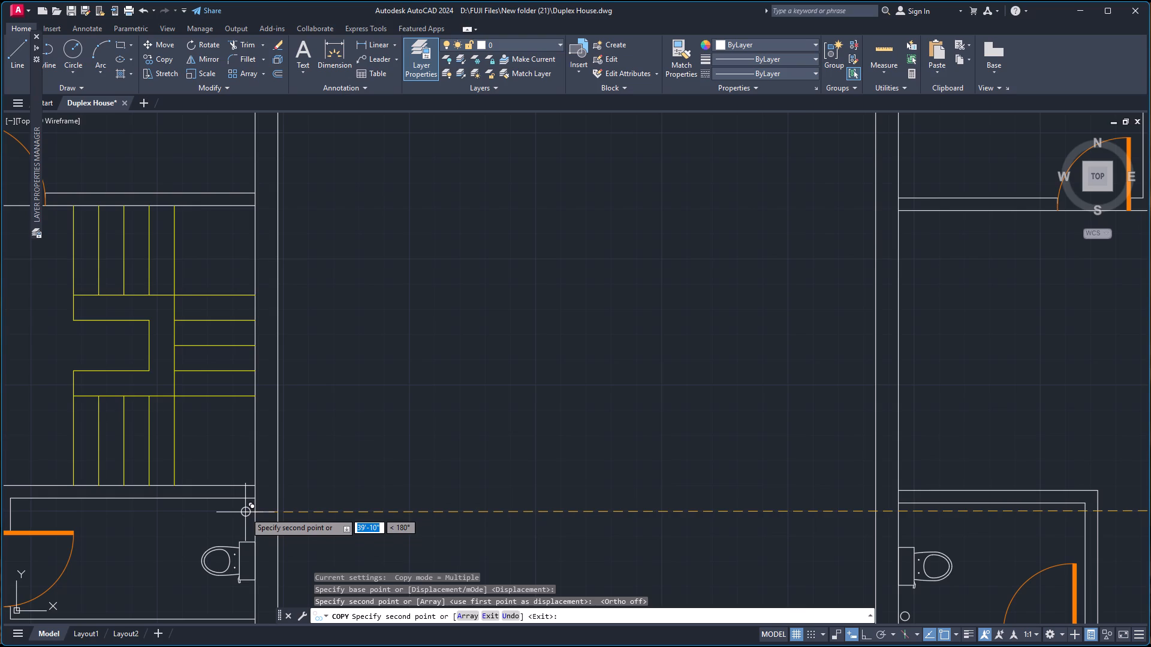
left_click(248, 507)
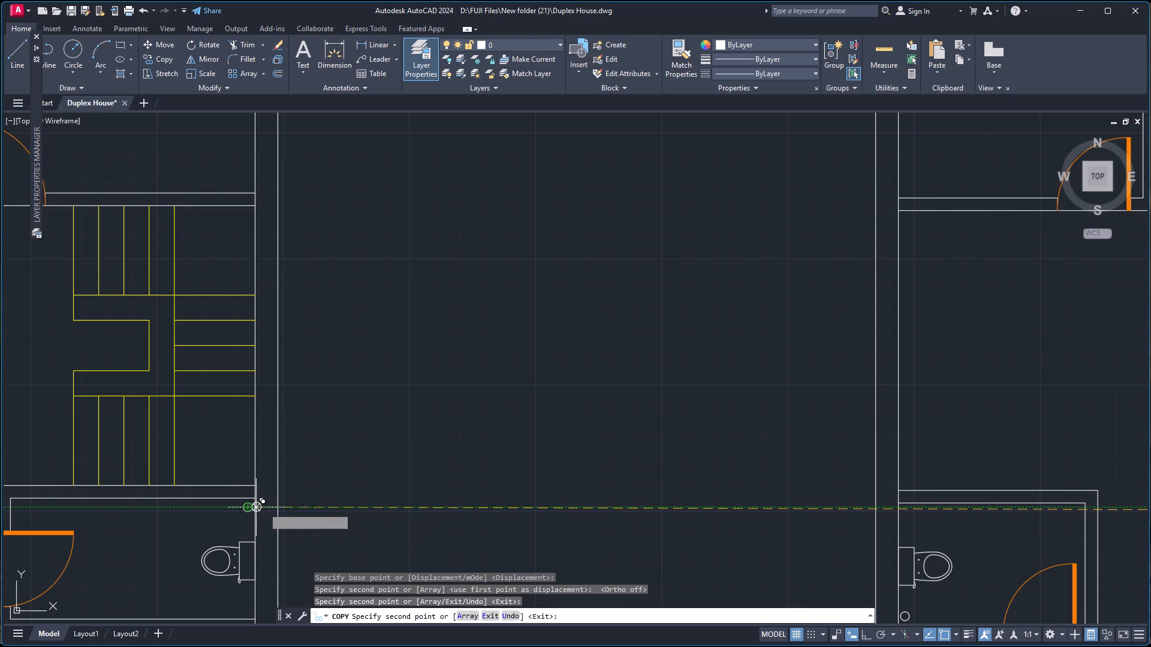
key("Escape")
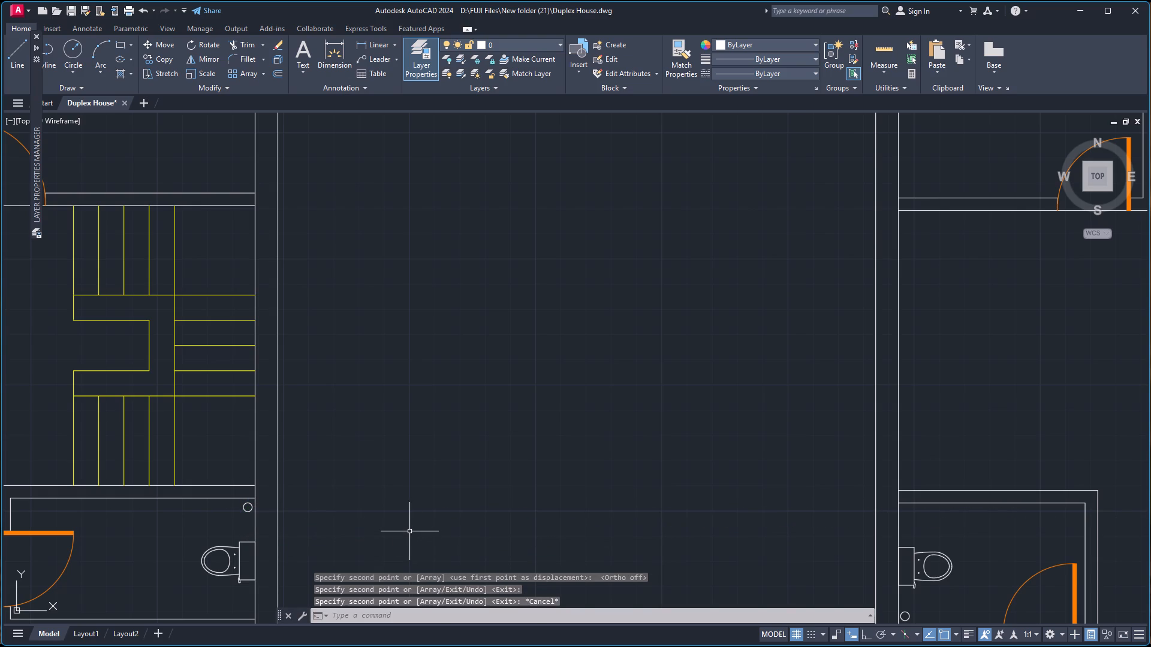
Delete the leftover loose toilet outside the plans, beside the second floor plan.
scroll(944, 525, "down", 5)
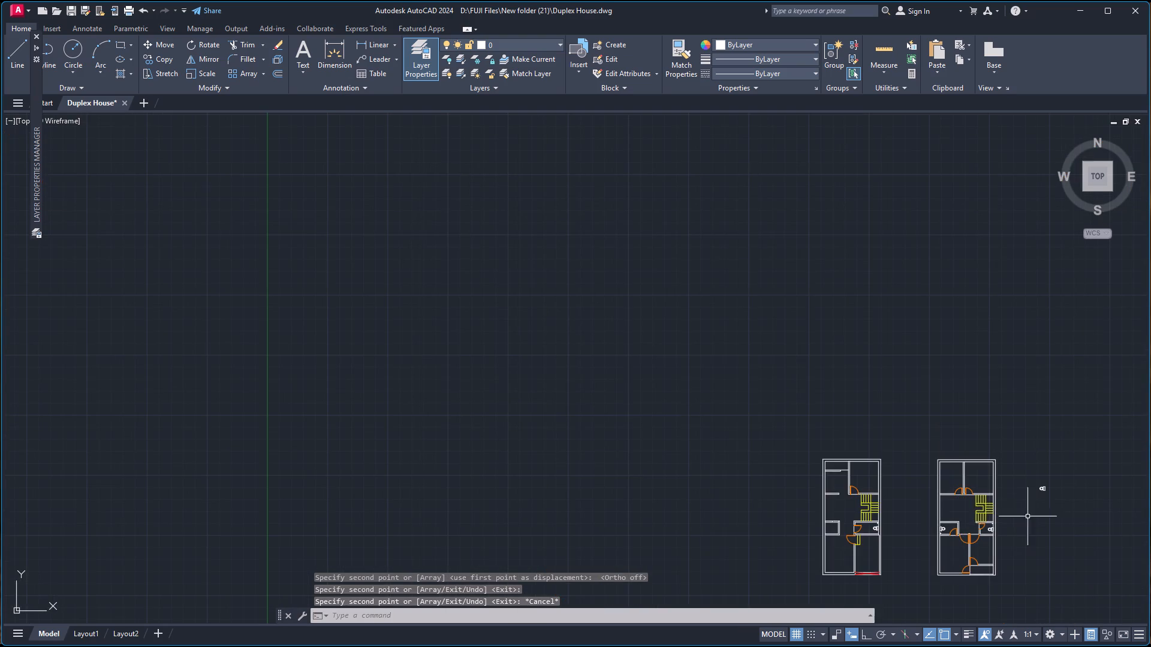
scroll(1027, 498, "up", 4)
left_click(1045, 432)
left_click_drag(1150, 524, 1150, 529)
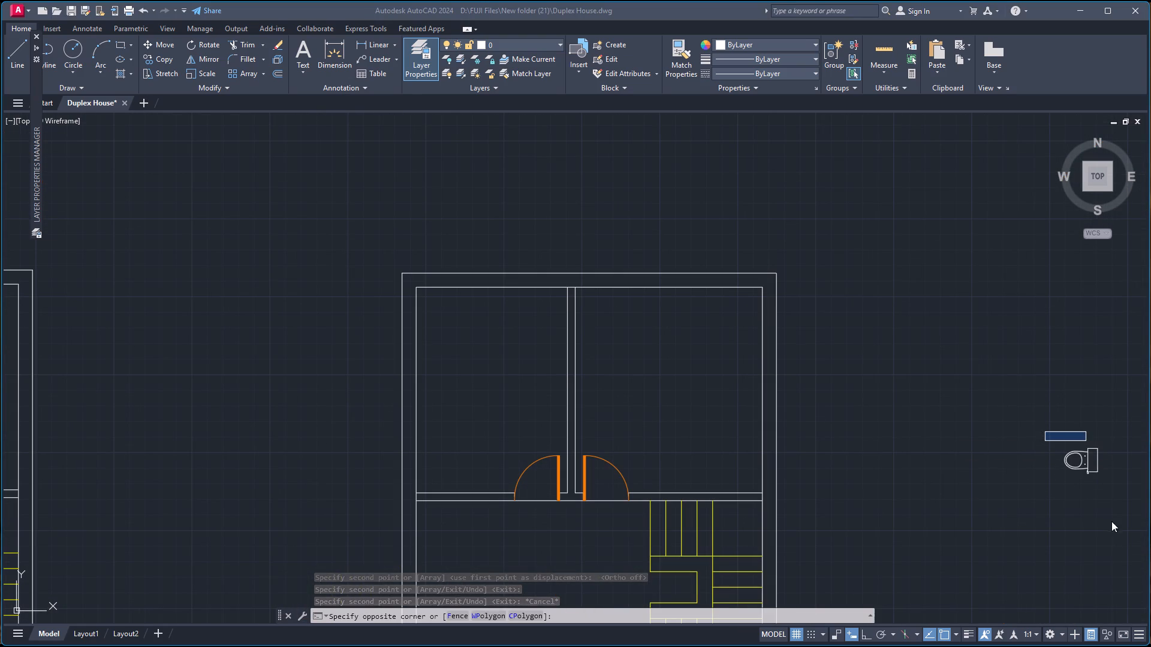
left_click(1045, 466)
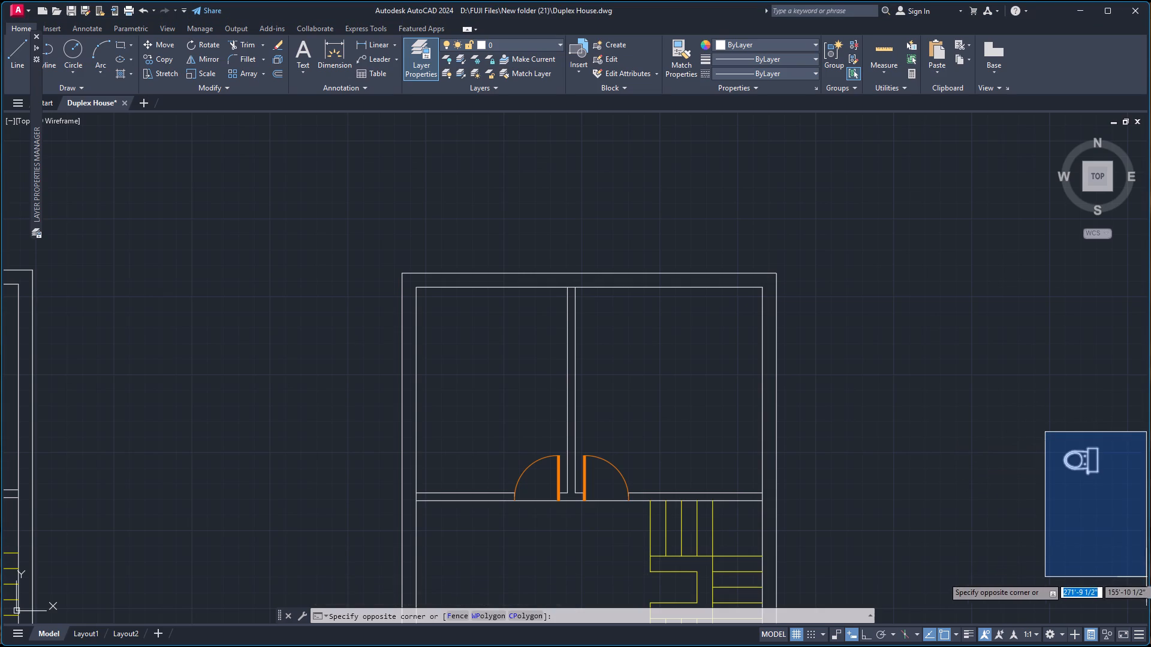
left_click(1103, 548)
key("Delete")
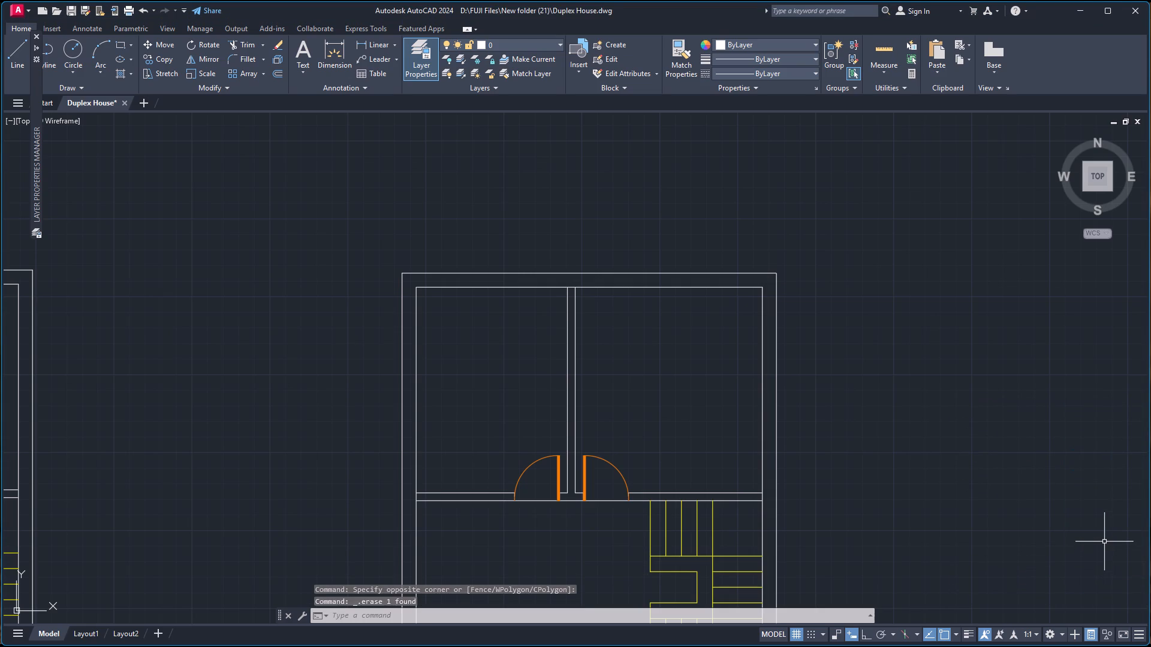
Offset the inner line of the first plan's left outer wall into the room, using the Through option.
scroll(849, 353, "down", 4)
scroll(790, 436, "up", 2)
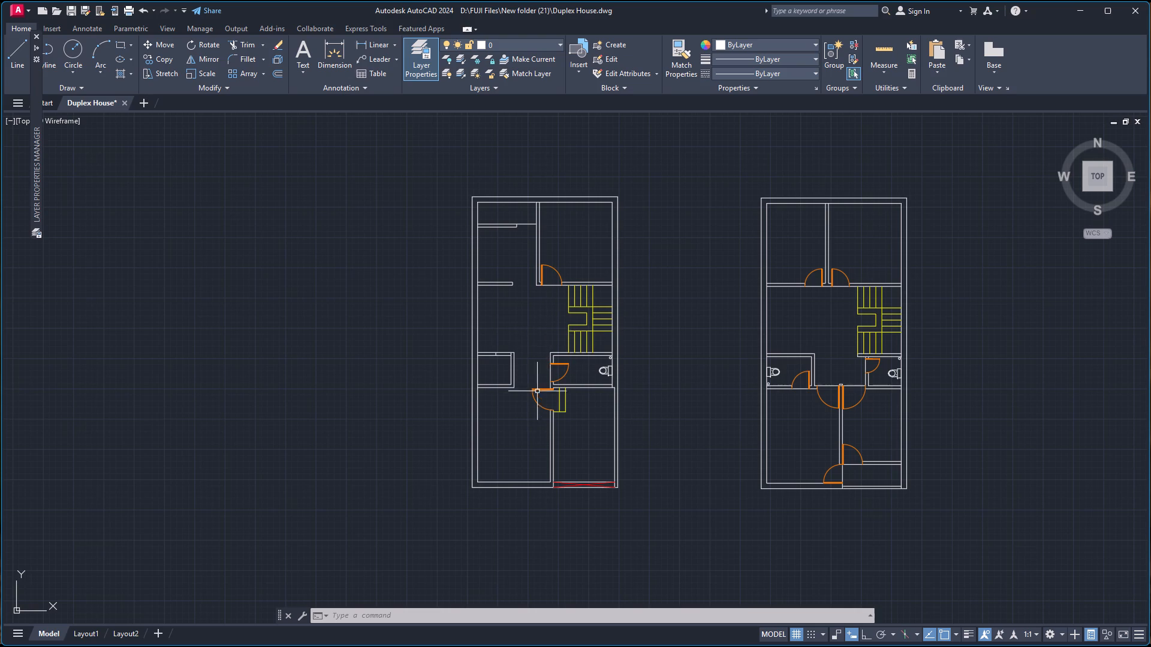
scroll(489, 188, "up", 1)
scroll(487, 283, "up", 2)
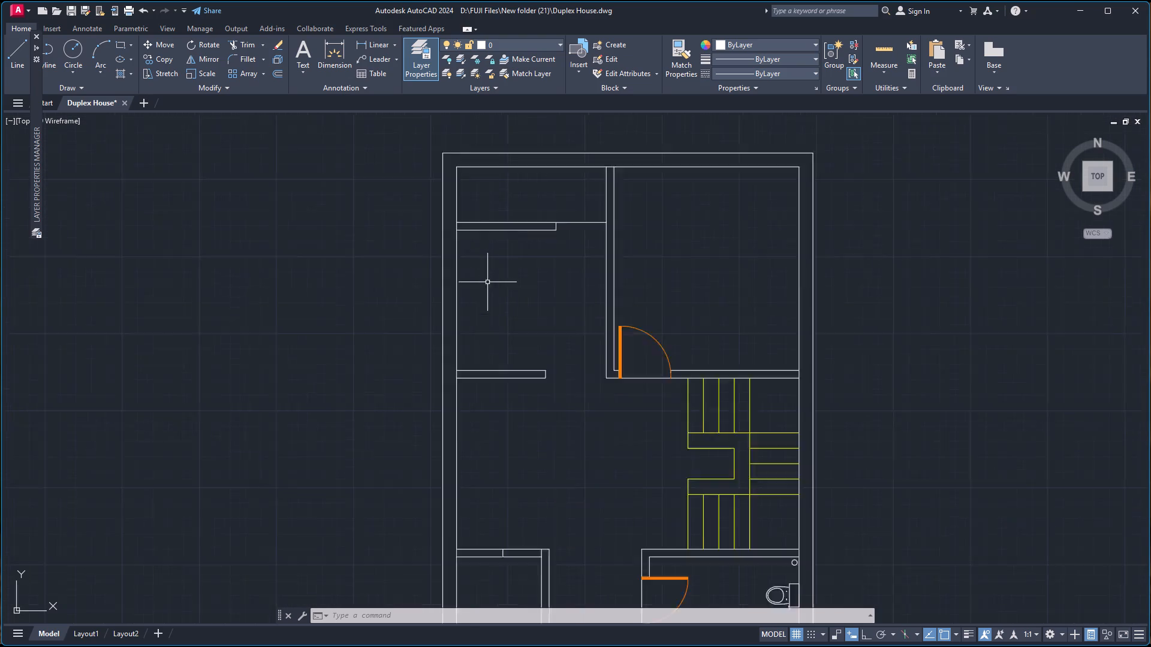
scroll(427, 220, "down", 1)
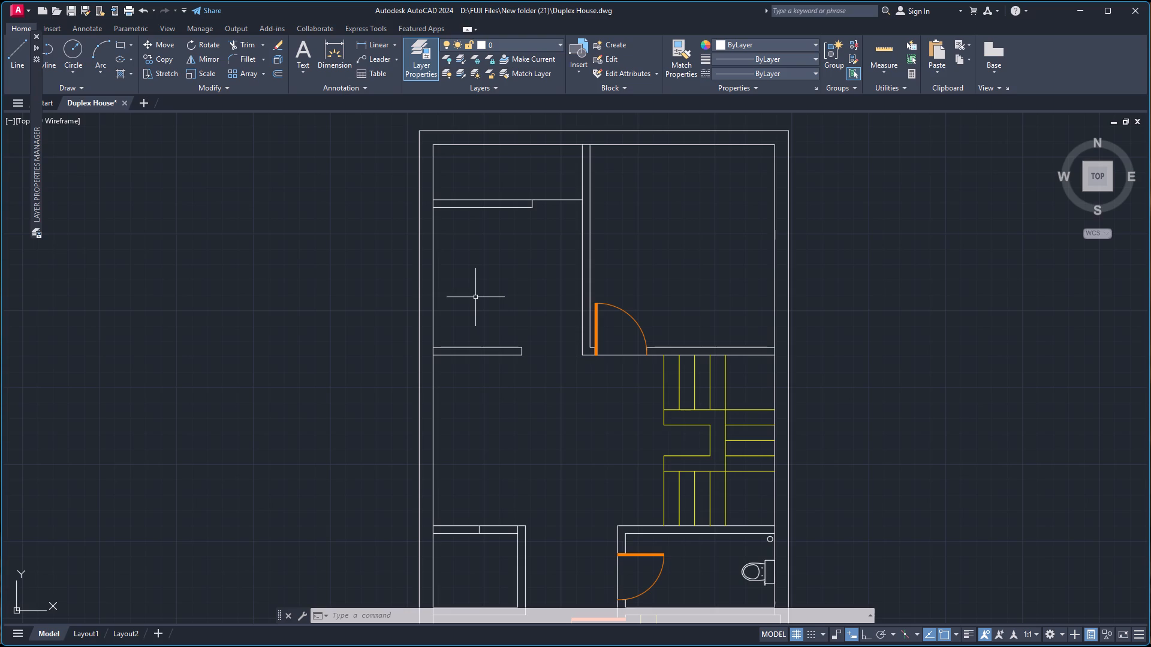
key("o")
key("Return")
key("Return")
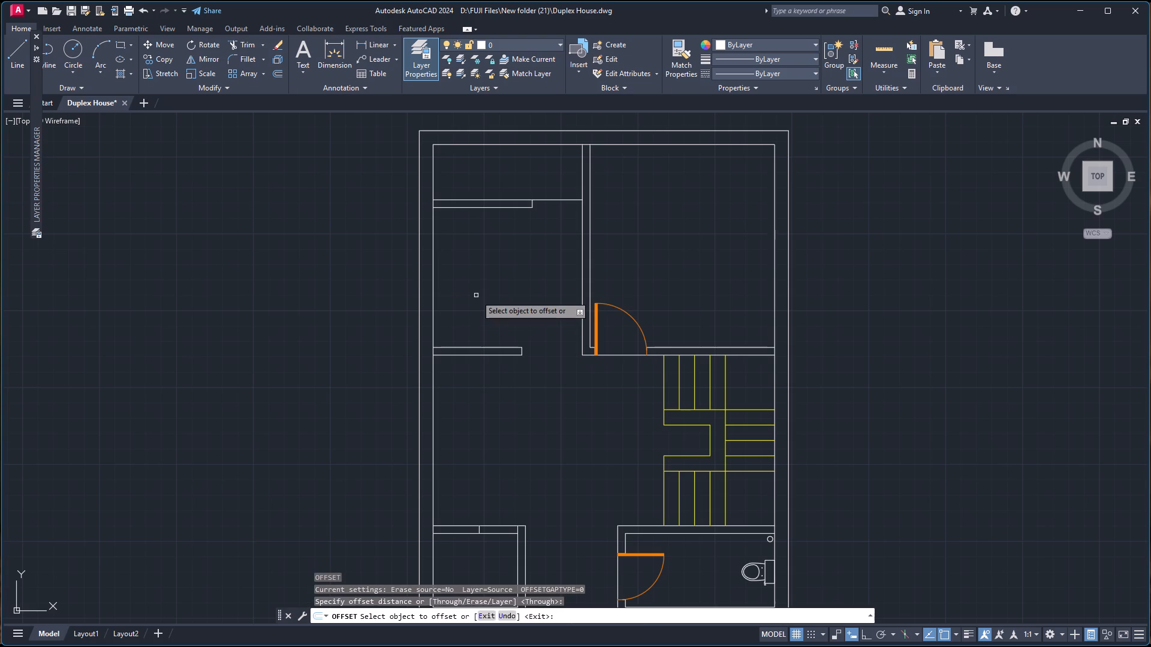
left_click(433, 287)
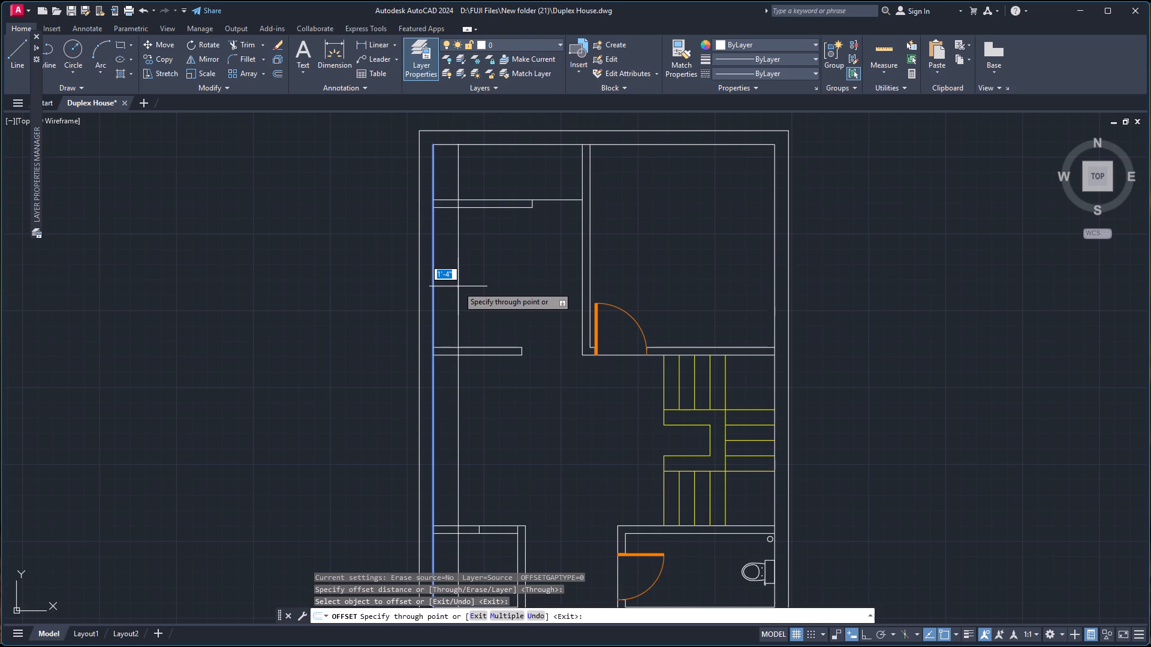
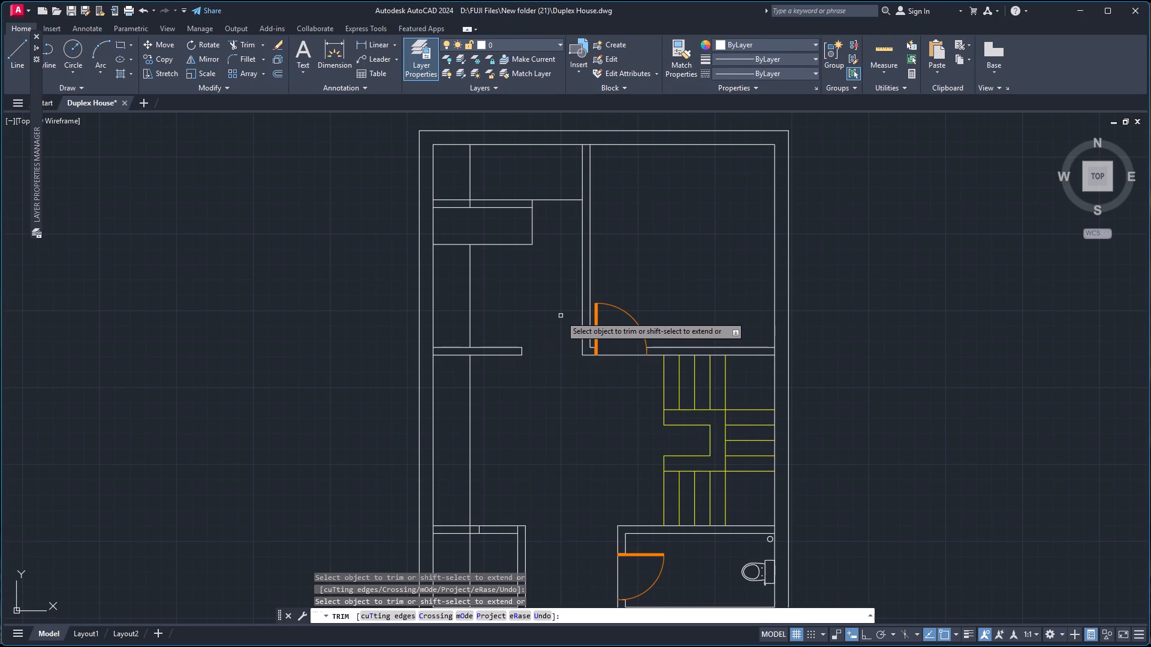
Delete the two leftover pieces of the offset line above and below the first plan's kitchen area.
key("Escape")
left_click(469, 498)
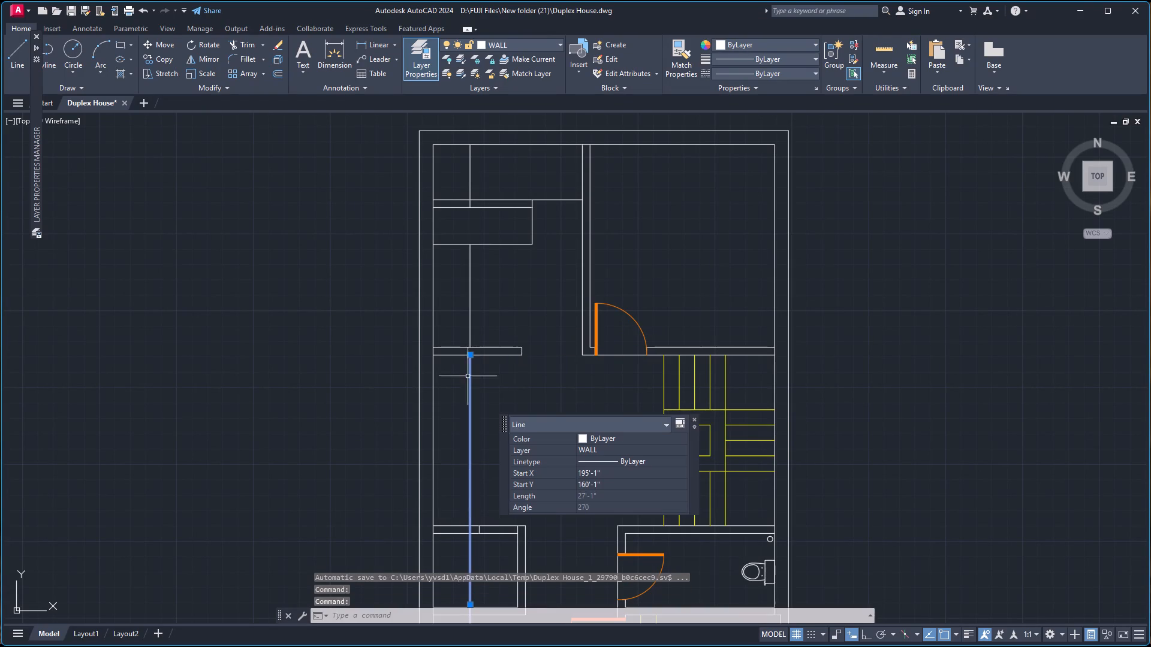
left_click(470, 170)
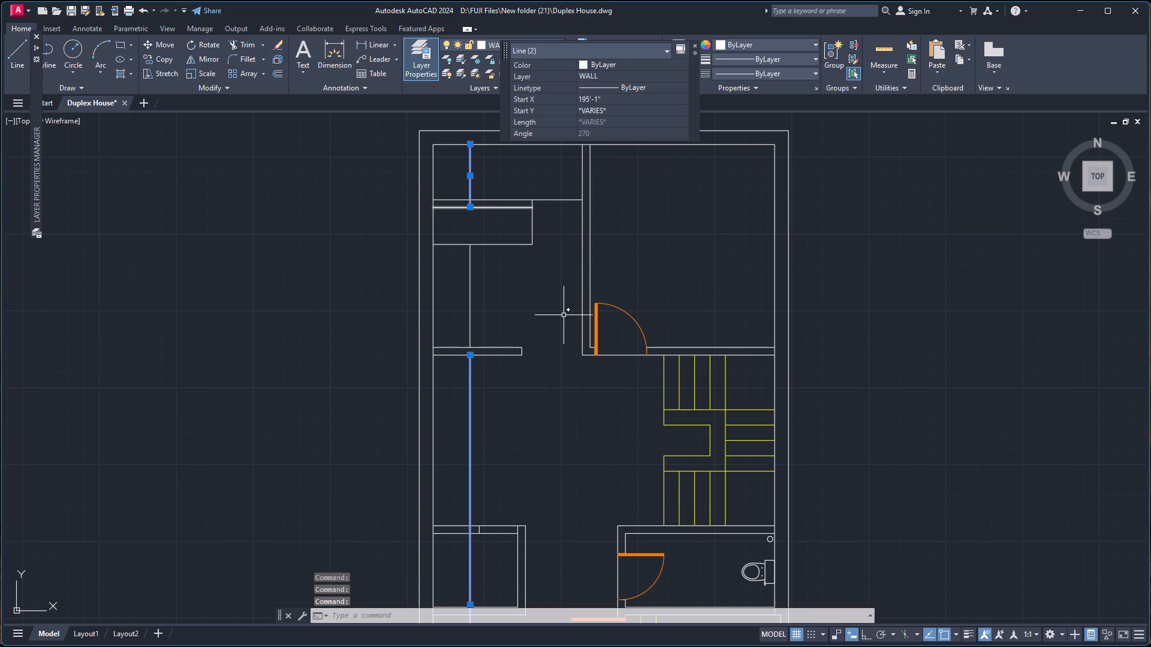
key("Delete")
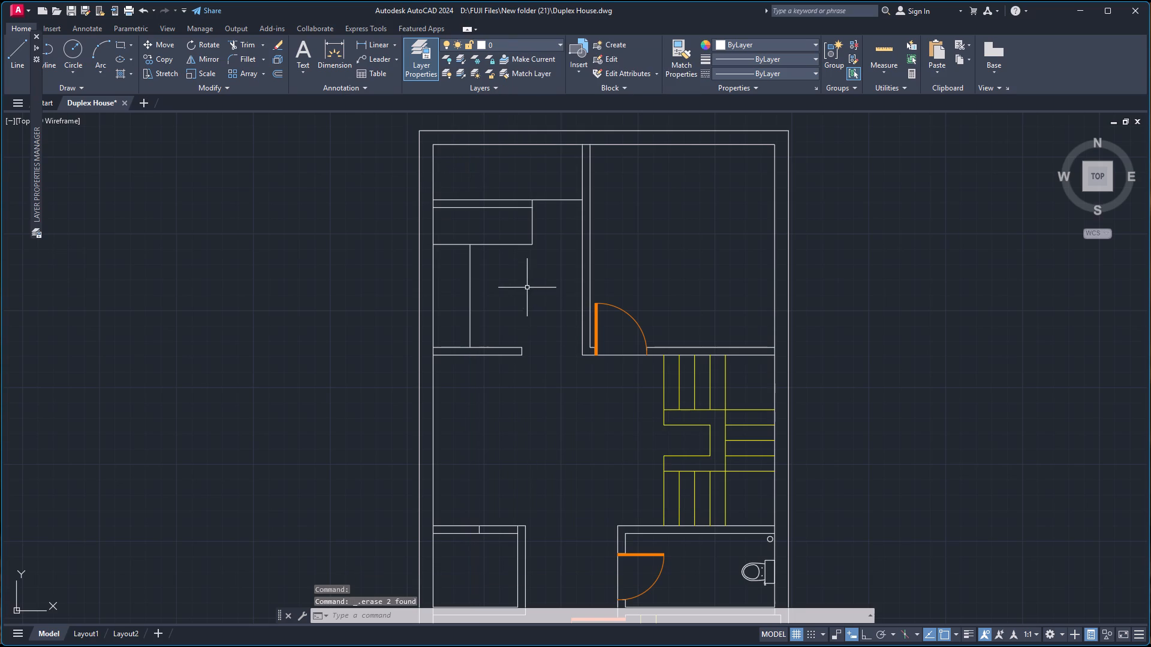
Trim the horizontal counter line between the left outer wall and the vertical counter line to form an L-shaped edge.
type("TR")
key("Return")
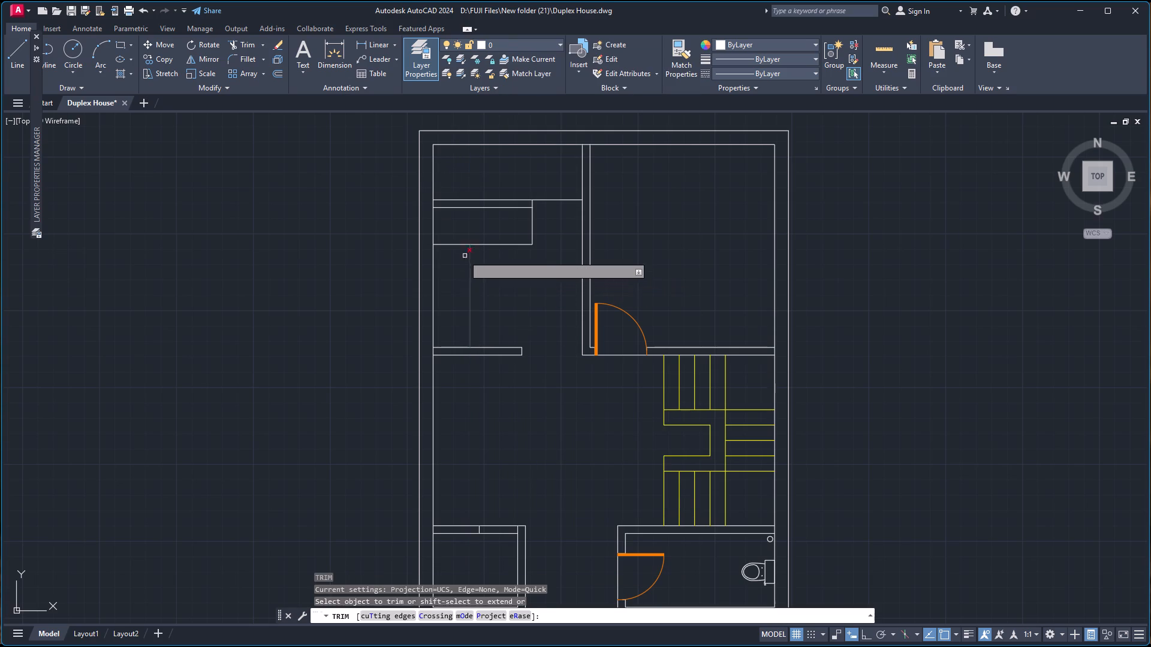
left_click(442, 233)
left_click(449, 264)
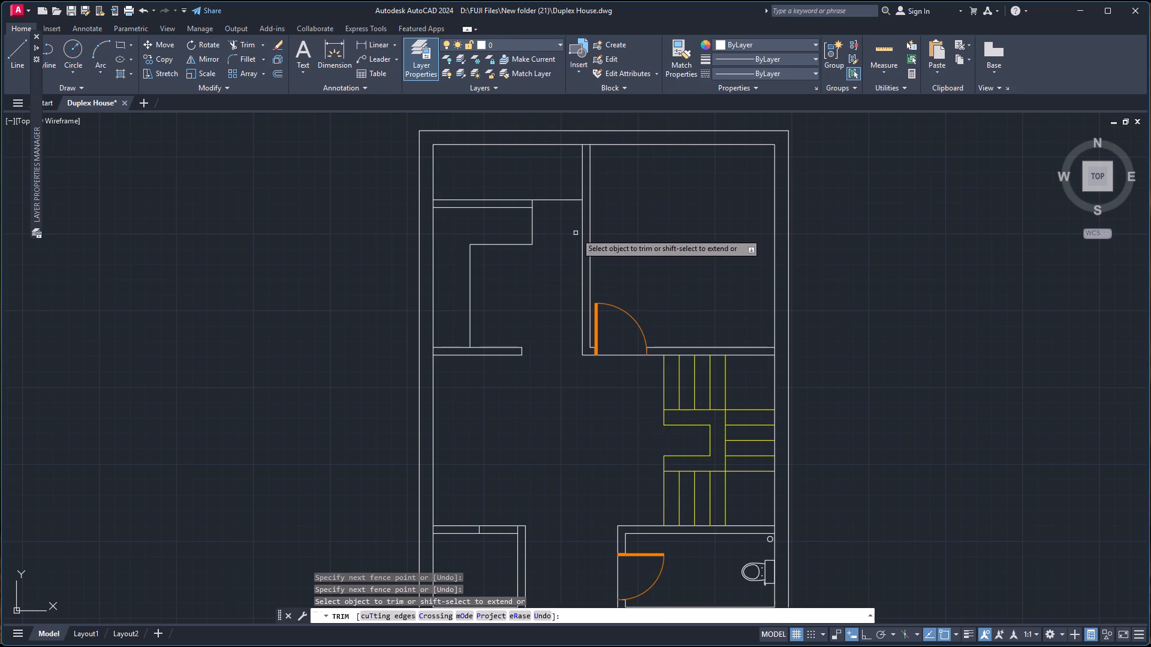
key("space")
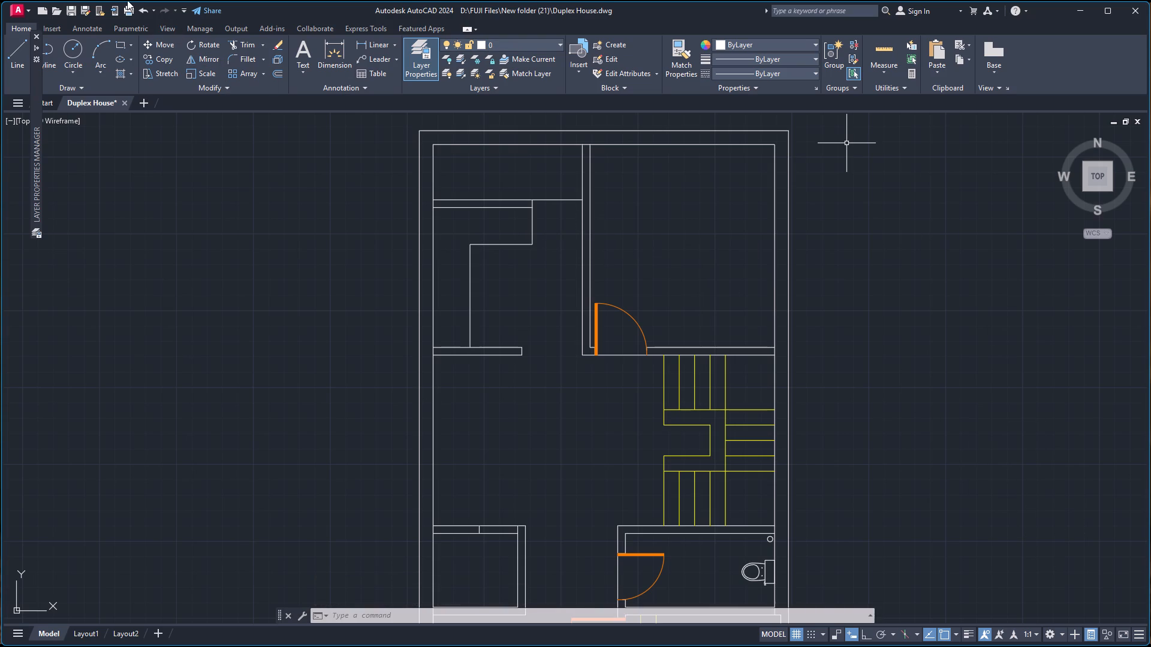
Create a new layer named KITCHEN with colour index 80.
left_click(35, 49)
left_click(115, 56)
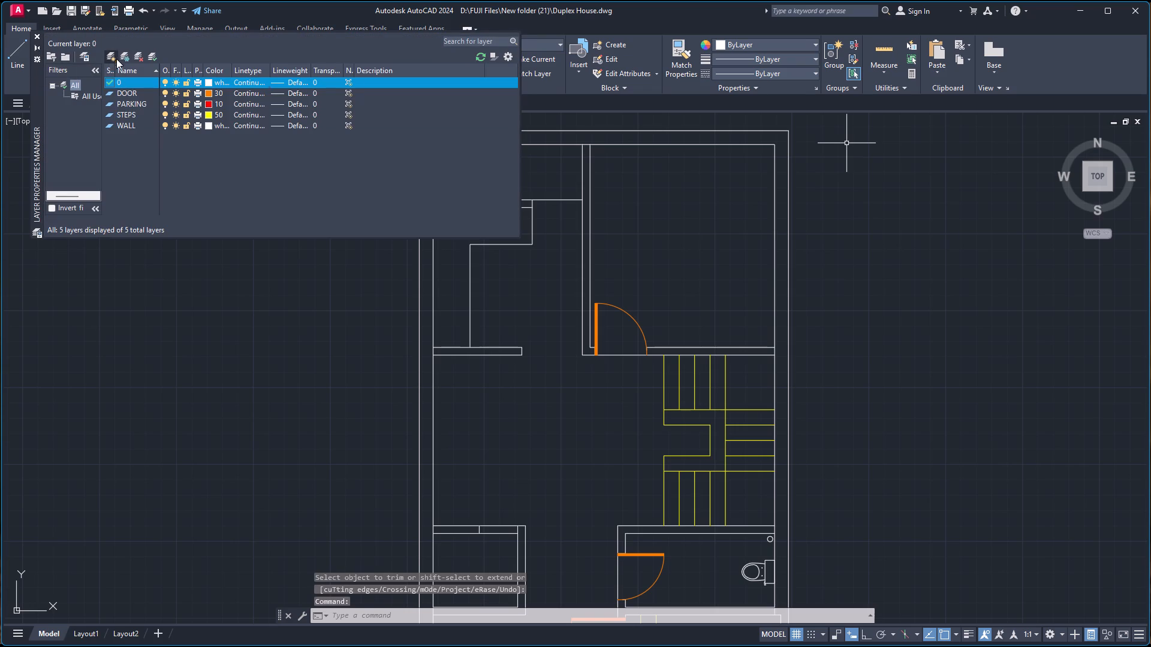
type("KI")
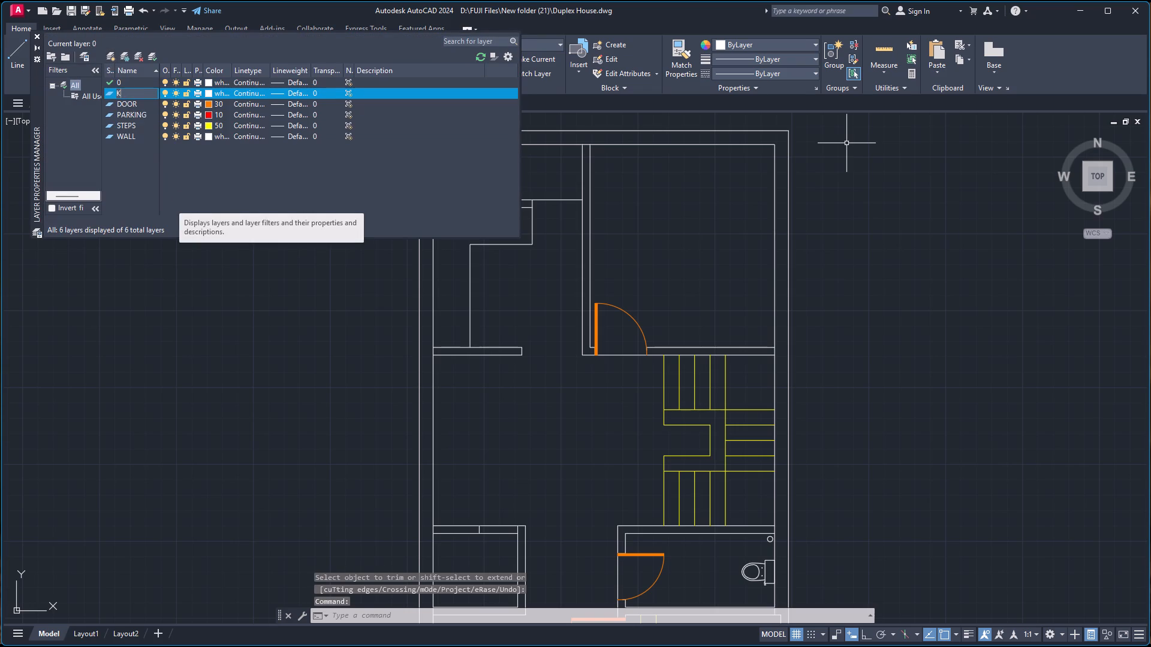
type("TCHEN")
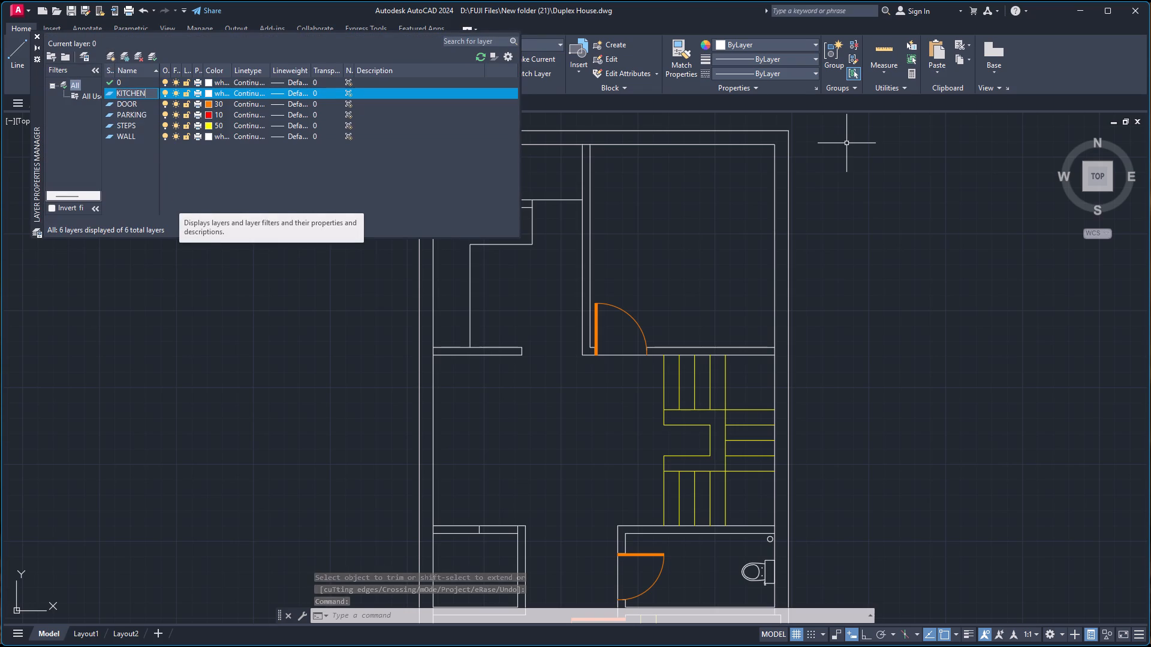
key("Return")
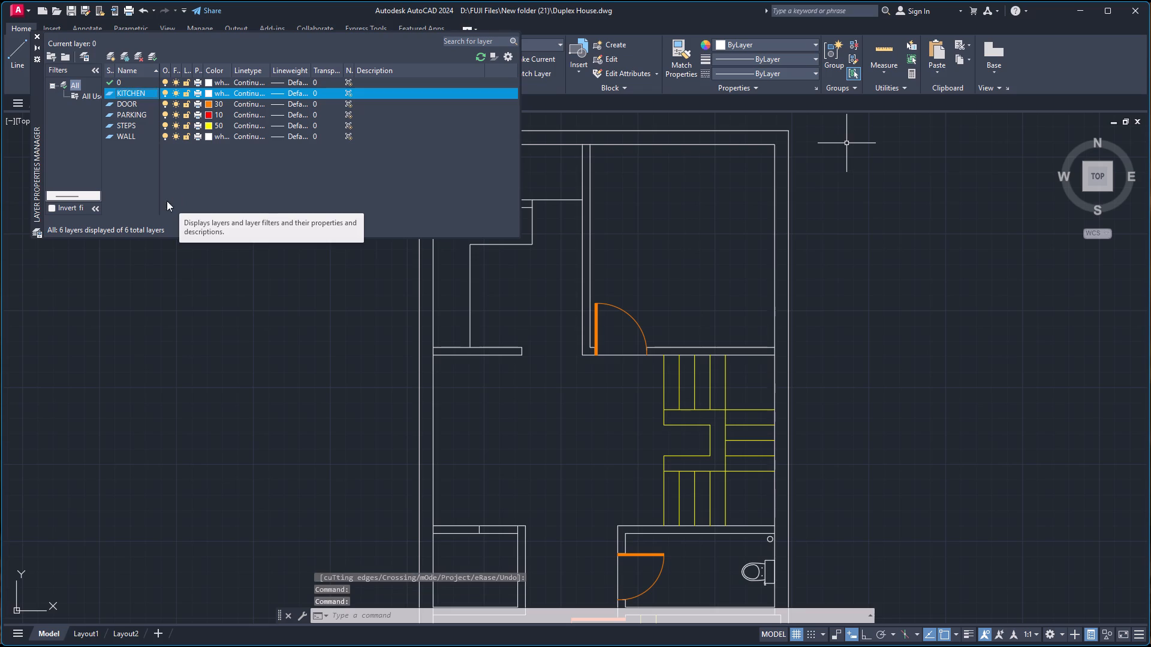
left_click(208, 92)
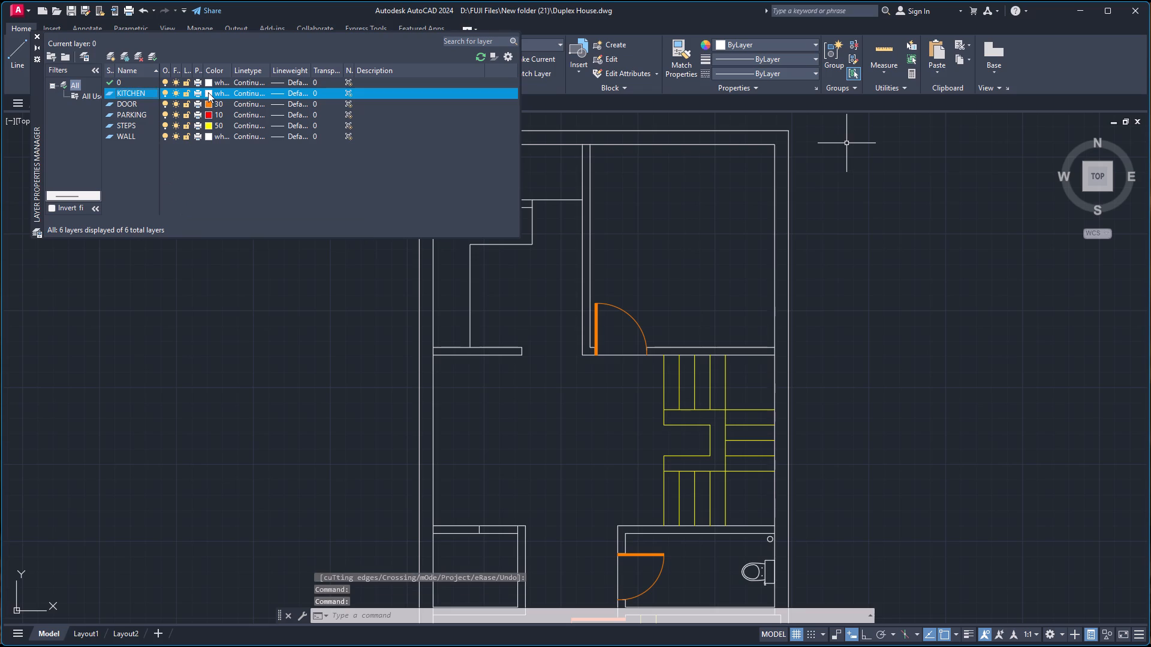
left_click(523, 287)
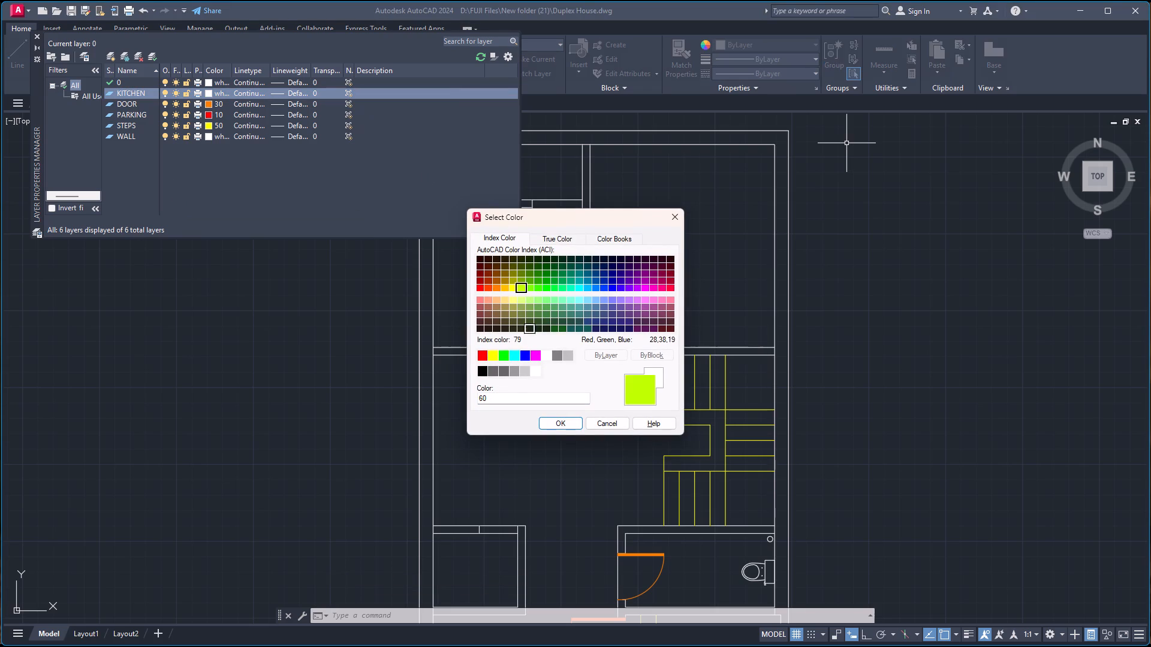
left_click(537, 288)
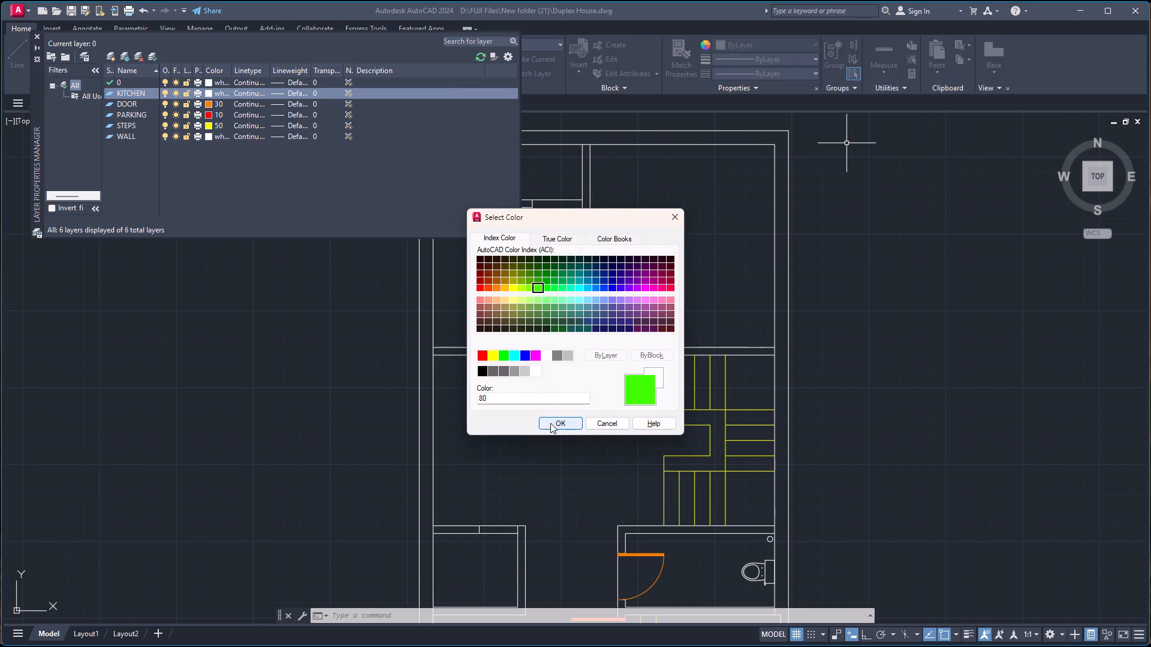
left_click(550, 423)
left_click(37, 38)
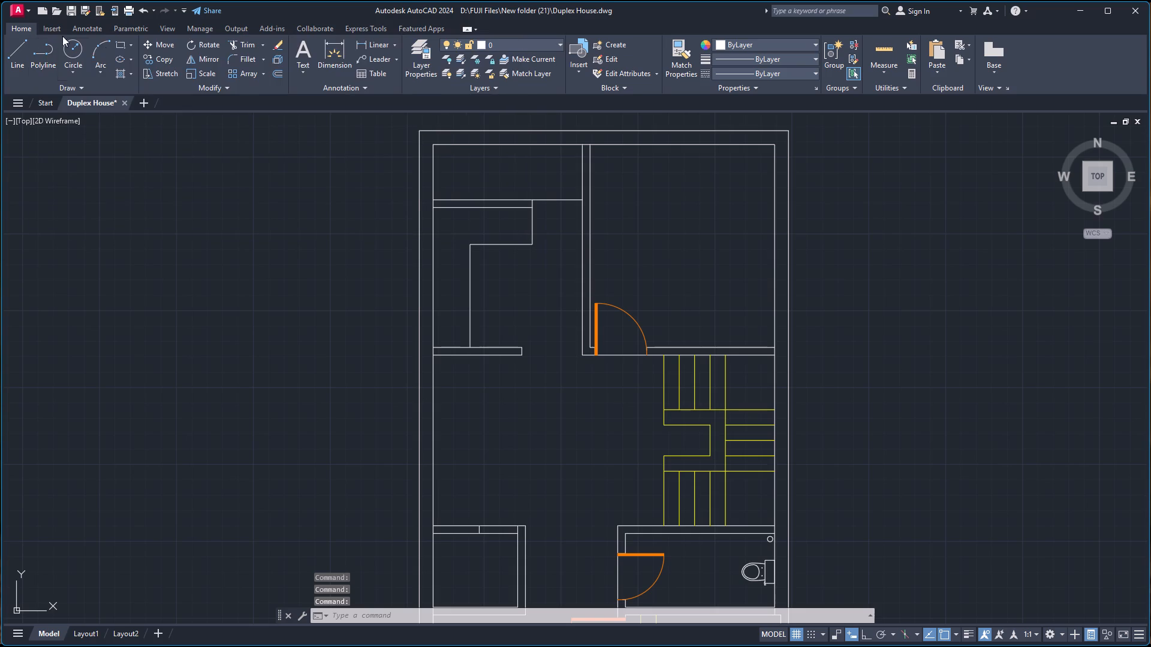
Move the three lines of the first plan's kitchen counter edge onto the KITCHEN layer.
left_click(524, 243)
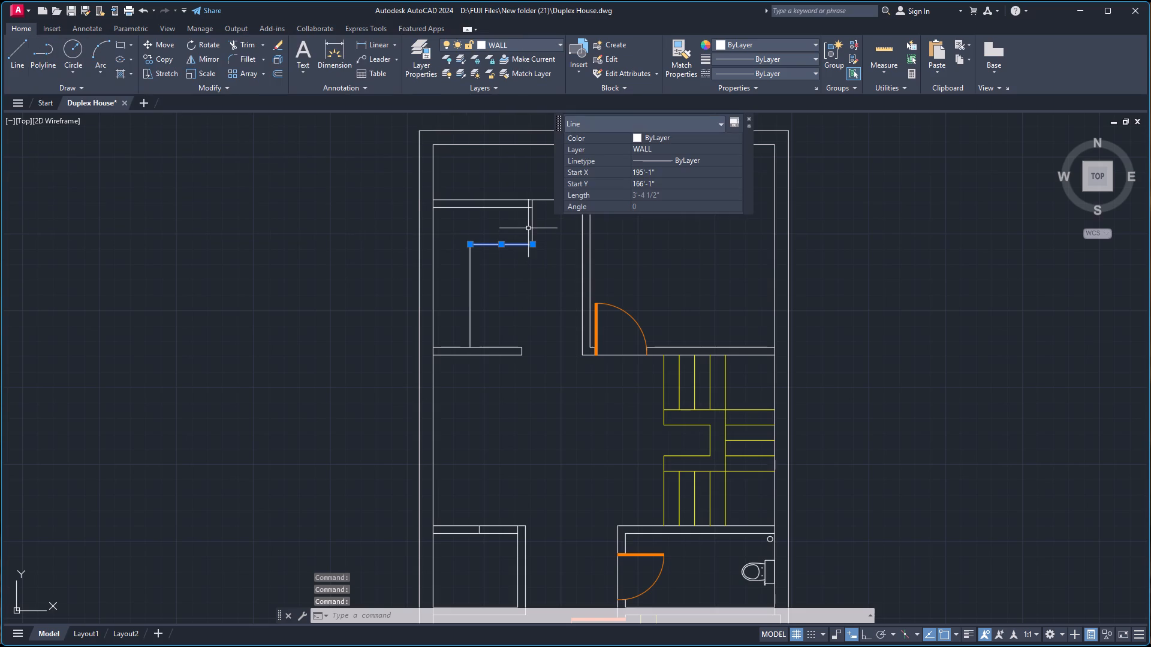
left_click(534, 223)
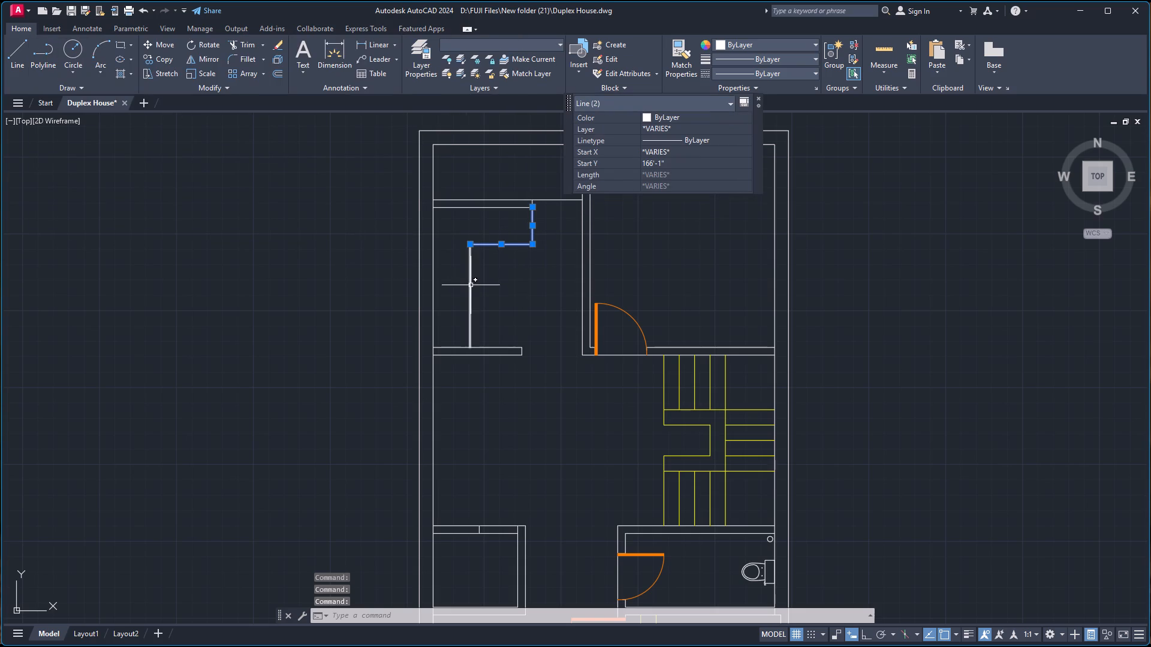
left_click(471, 285)
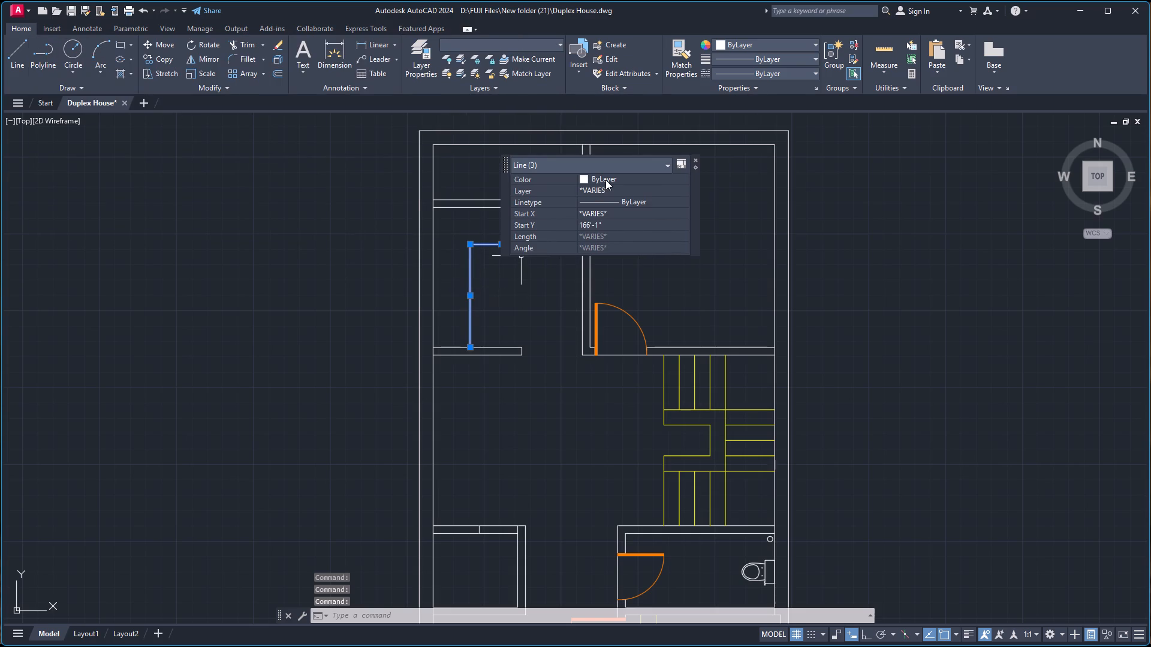
double_click(604, 191)
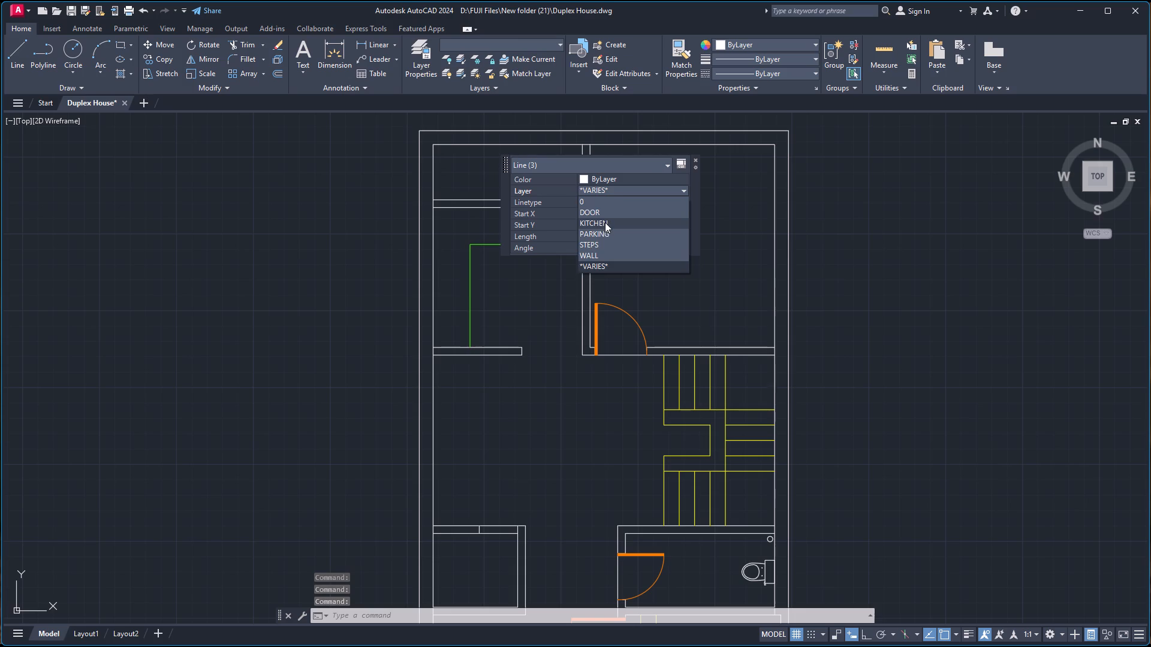
left_click(605, 222)
left_click(694, 160)
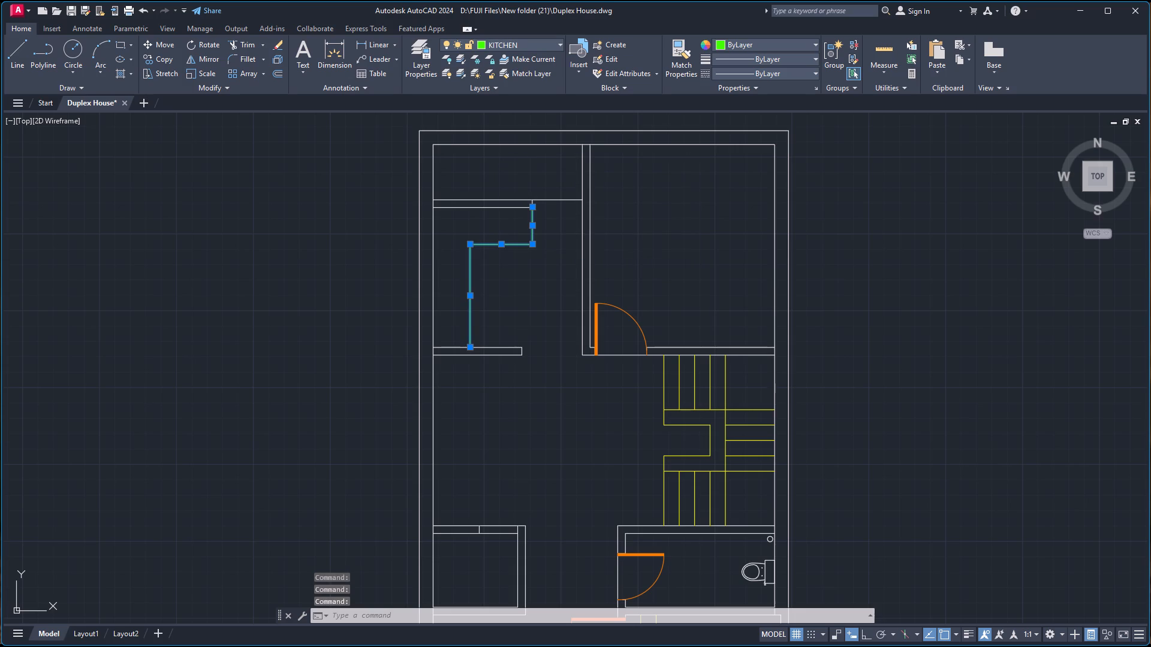
key("Escape")
Insert the recent sink block KK into the empty area beside the first floor plan.
scroll(690, 225, "down", 1)
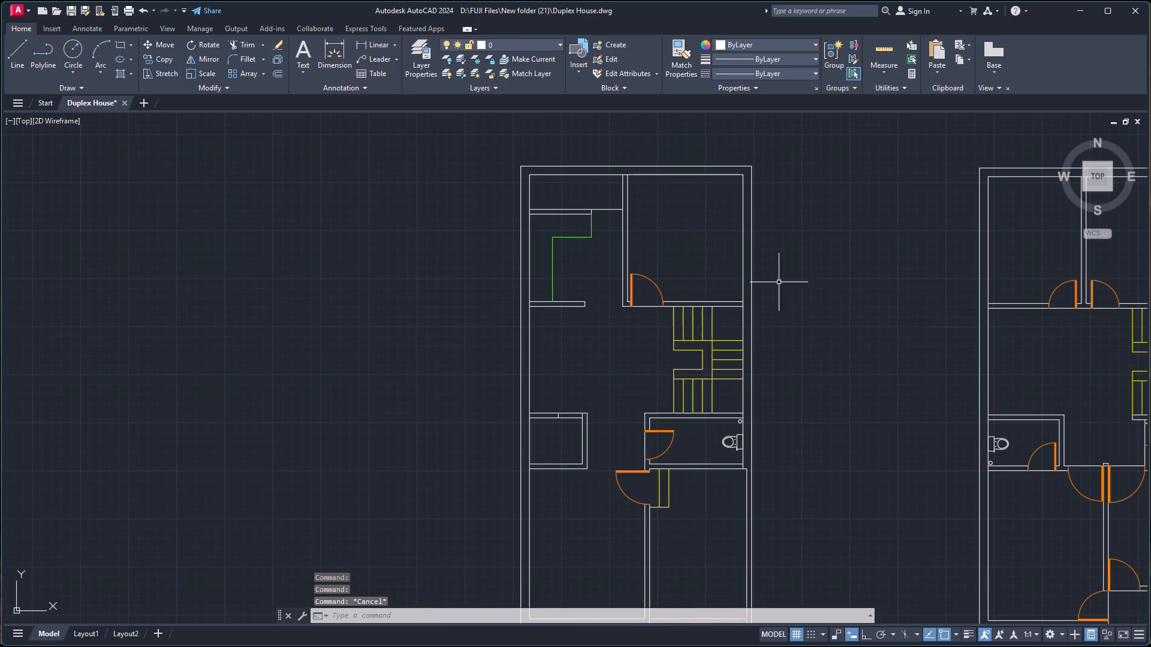
scroll(913, 318, "down", 2)
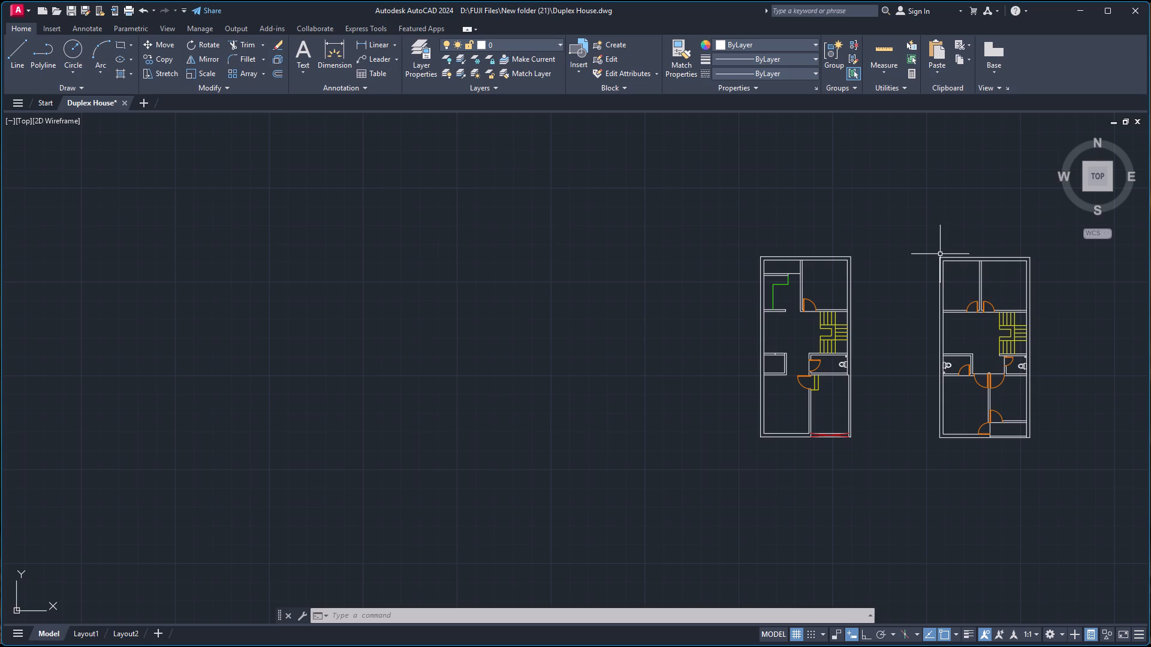
scroll(940, 258, "down", 1)
scroll(855, 294, "up", 2)
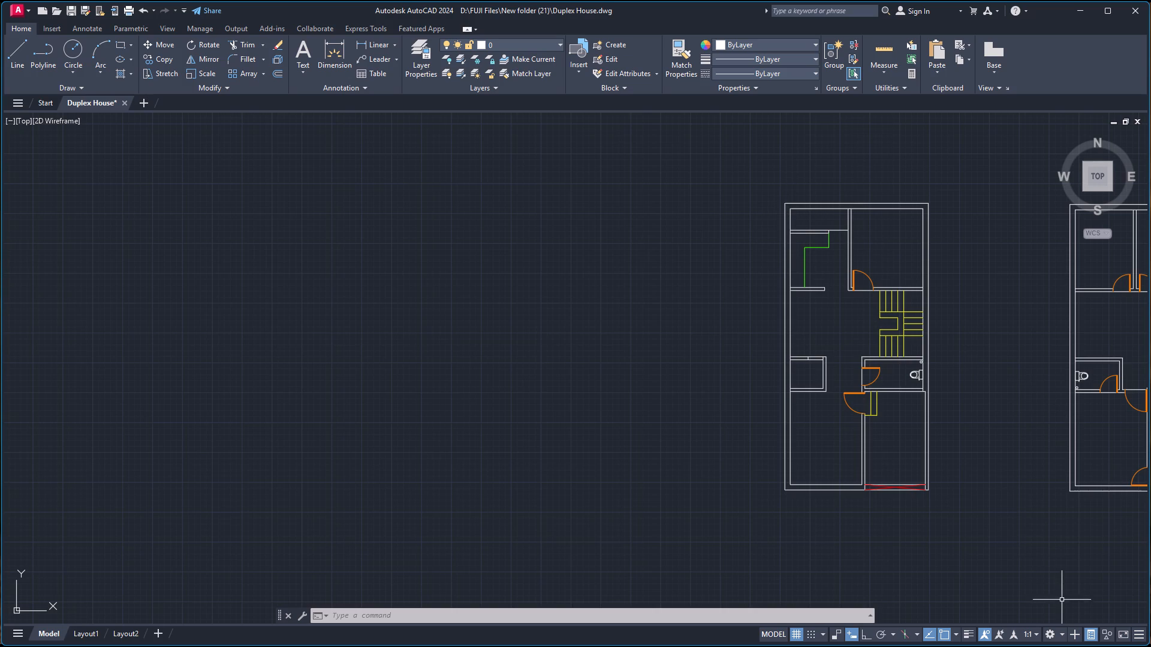
key("i")
key("Return")
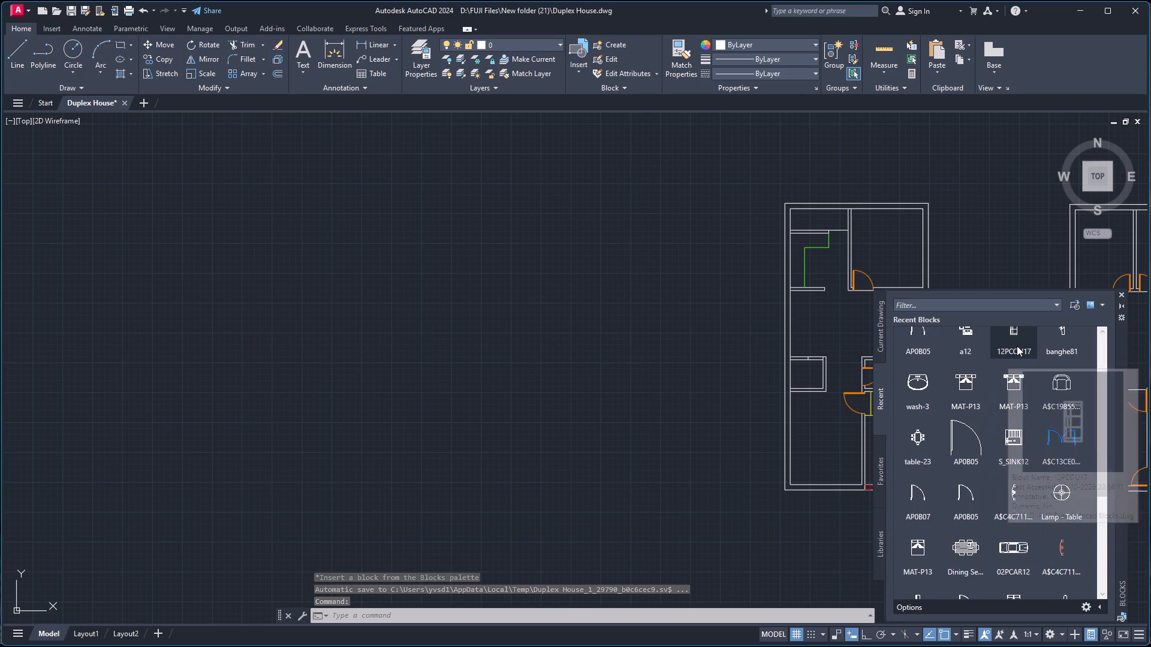
scroll(946, 411, "down", 2)
scroll(946, 411, "up", 6)
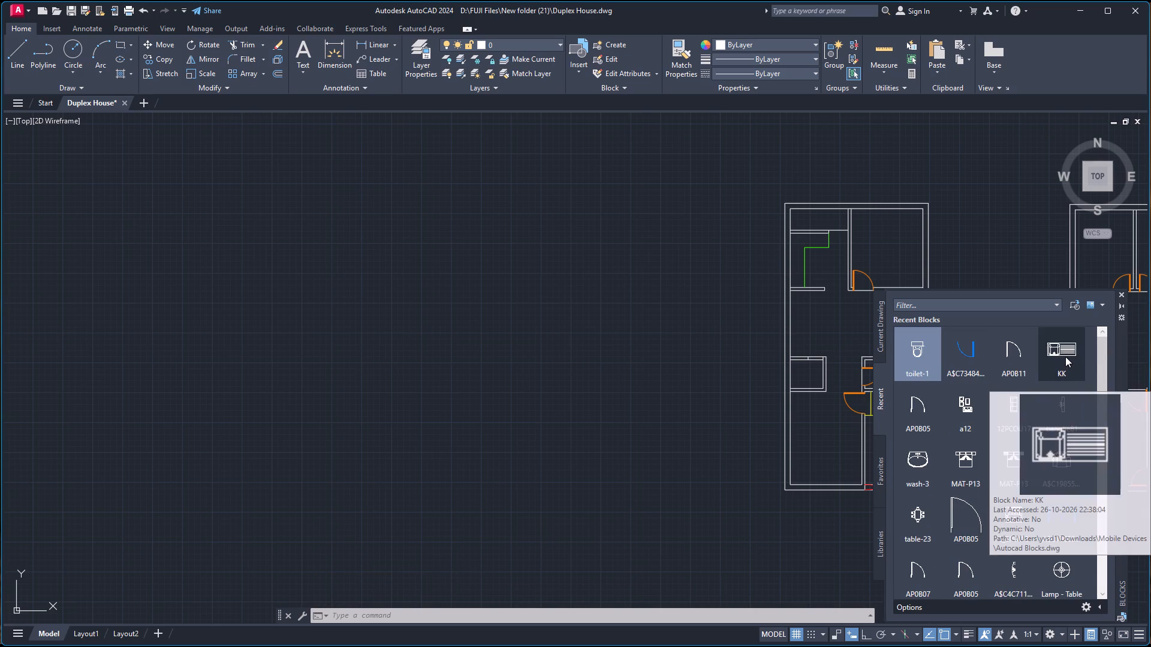
left_click_drag(1065, 356, 667, 394)
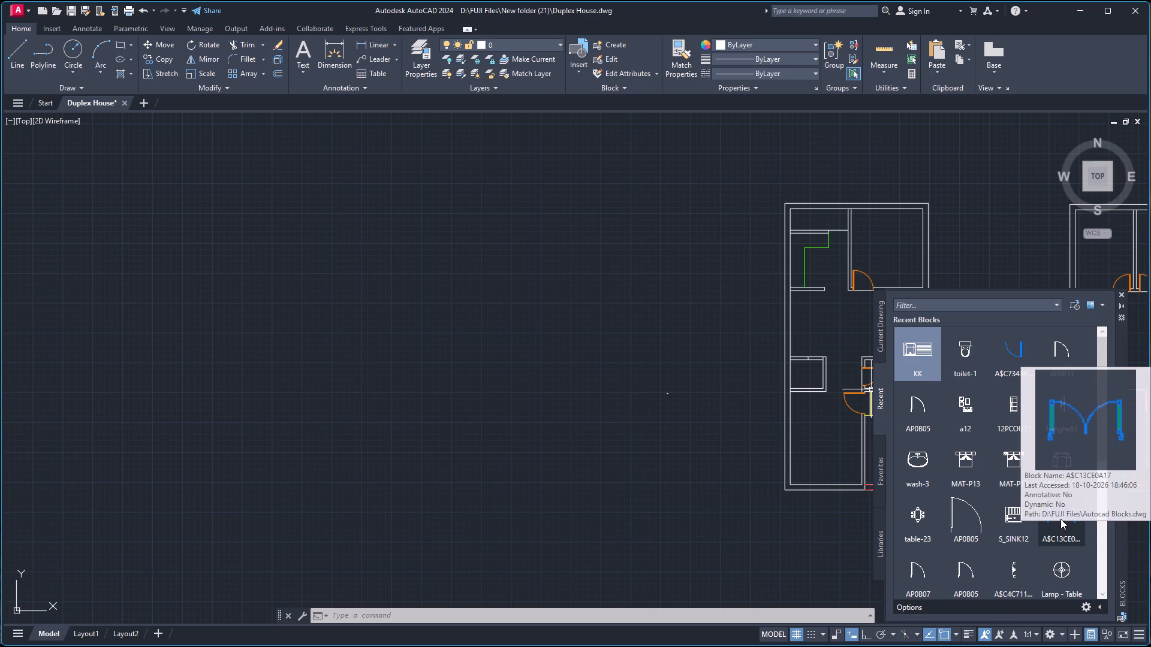
Insert the recent block MAT-P13 into the empty area near the sink block and close the block library.
scroll(948, 489, "down", 3)
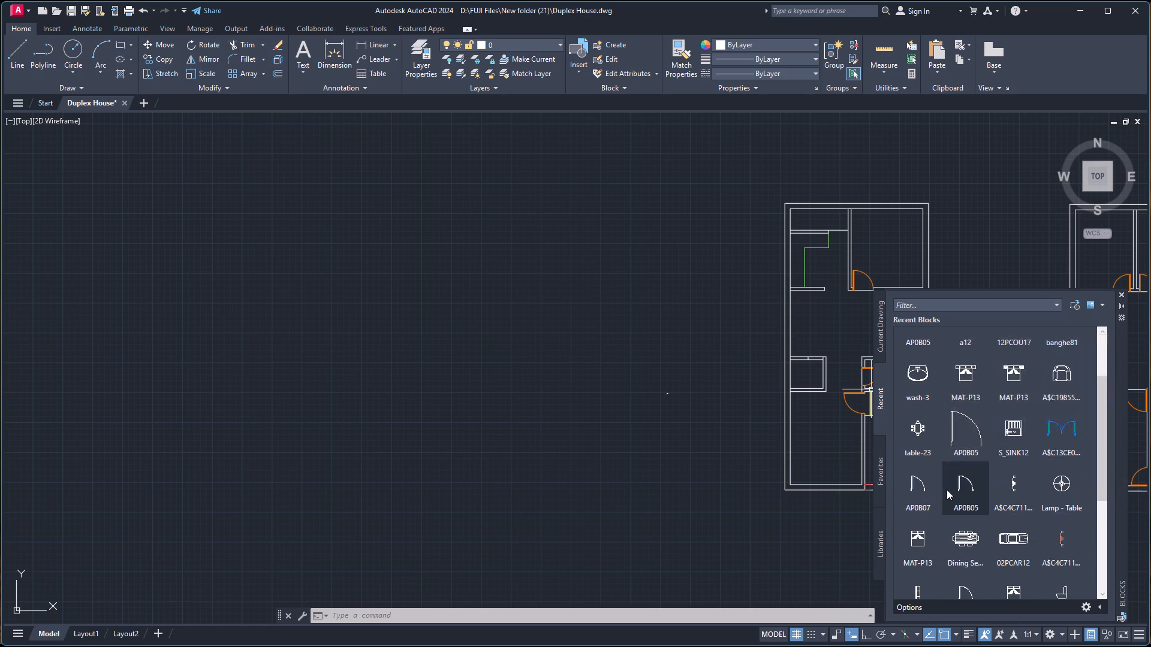
scroll(946, 490, "down", 1)
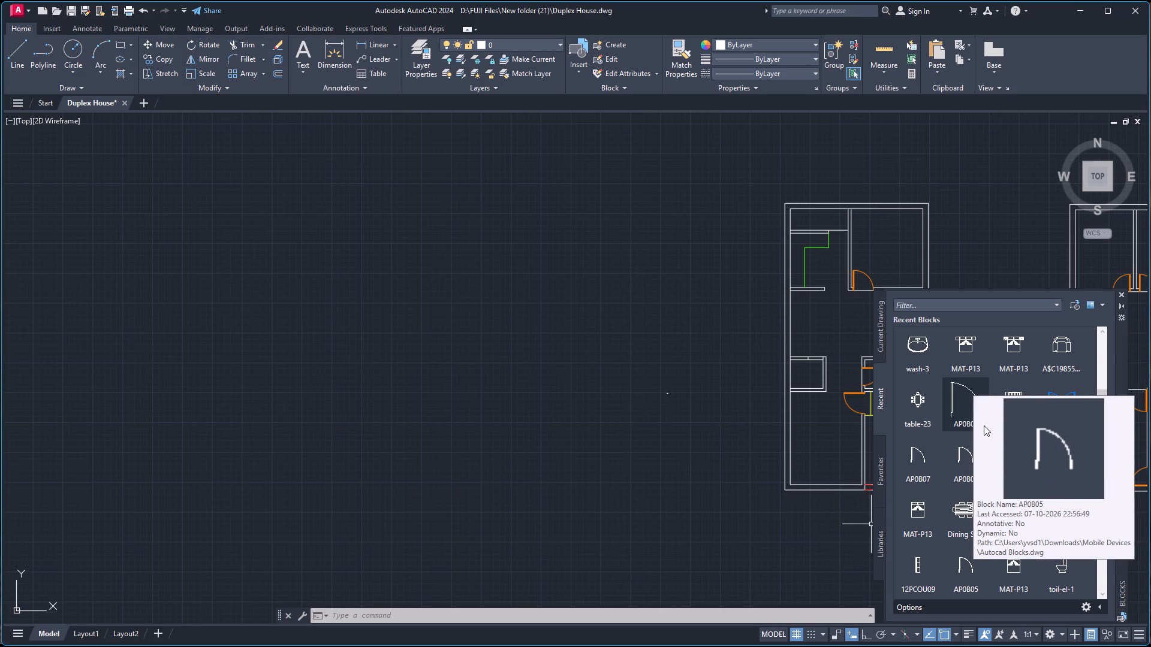
left_click_drag(972, 349, 647, 300)
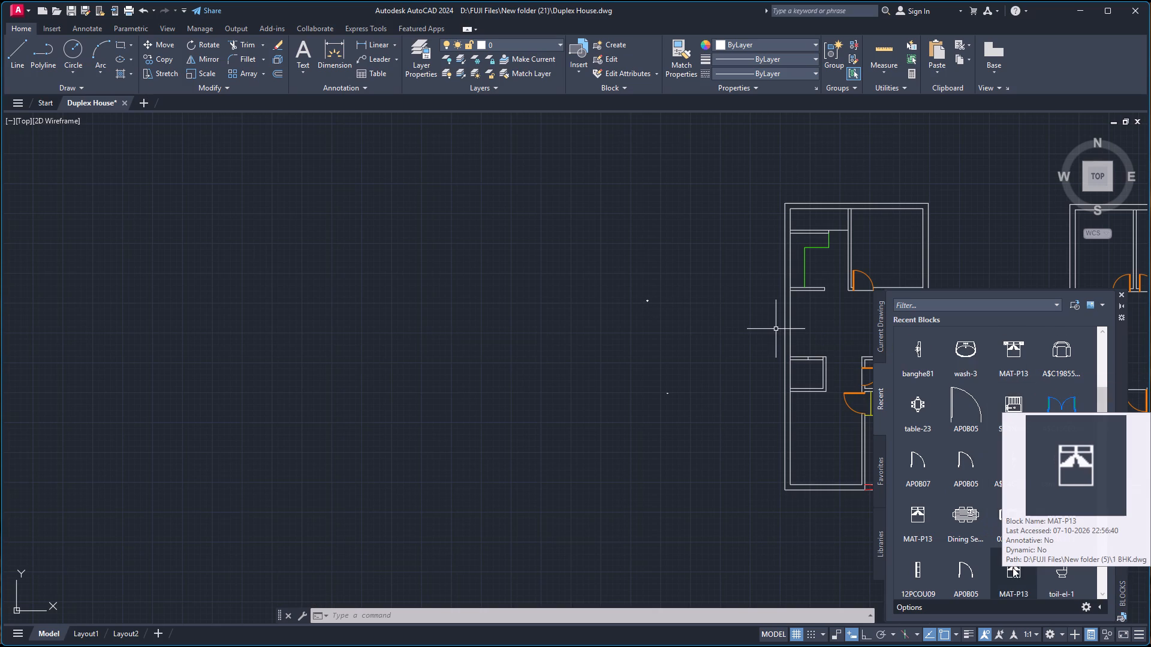
left_click(1120, 294)
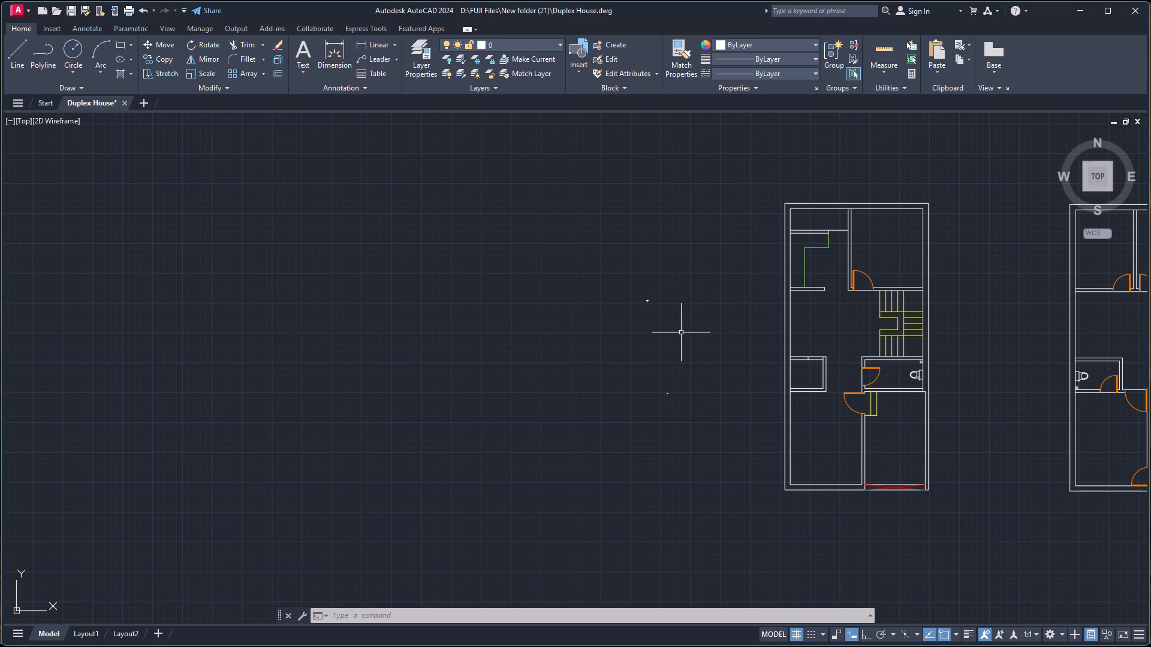
Rotate the KK sink block 90 degrees counterclockwise about its top-right corner.
scroll(672, 409, "up", 3)
scroll(639, 349, "up", 2)
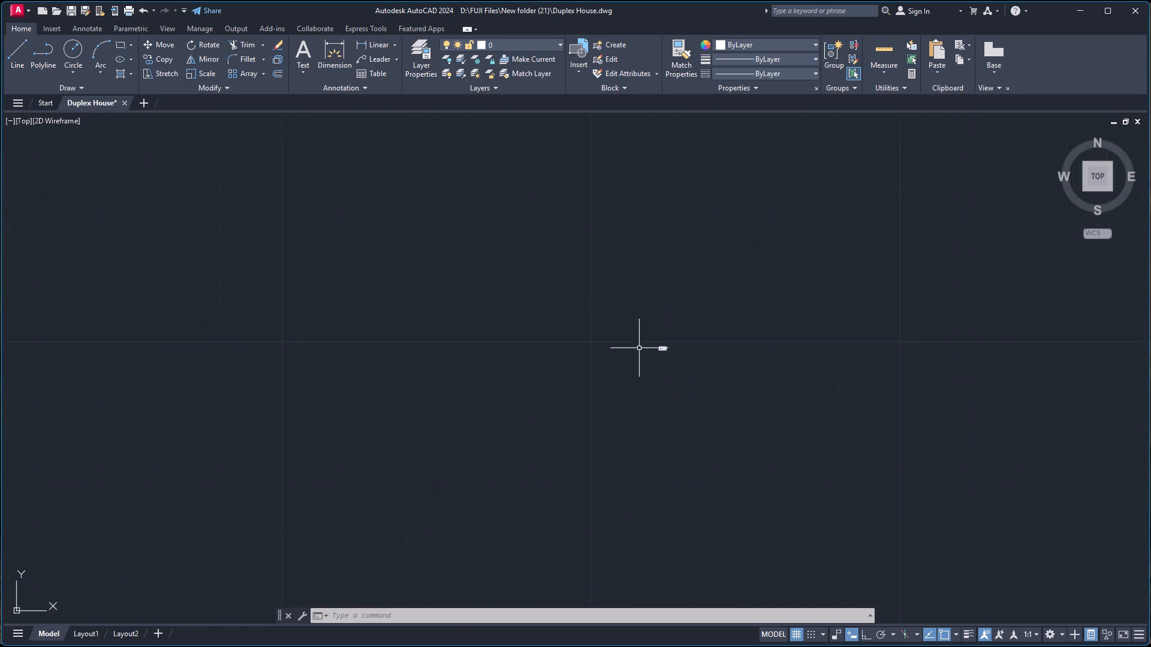
scroll(639, 348, "up", 4)
left_click(671, 361)
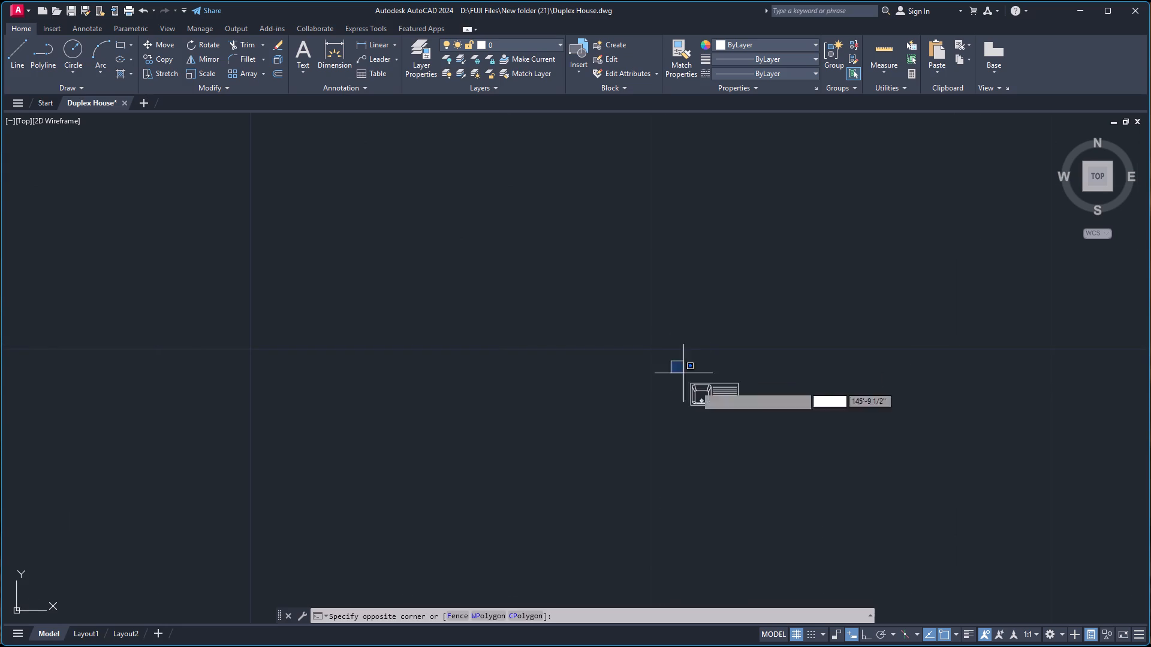
left_click(764, 440)
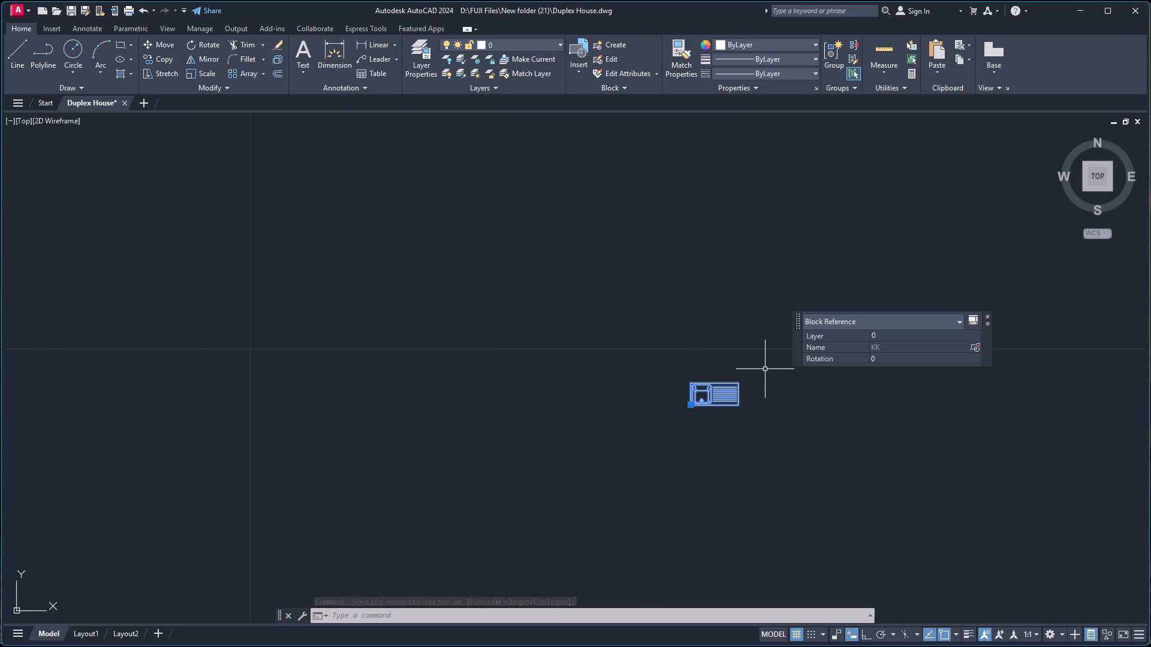
type("RO")
key("Return")
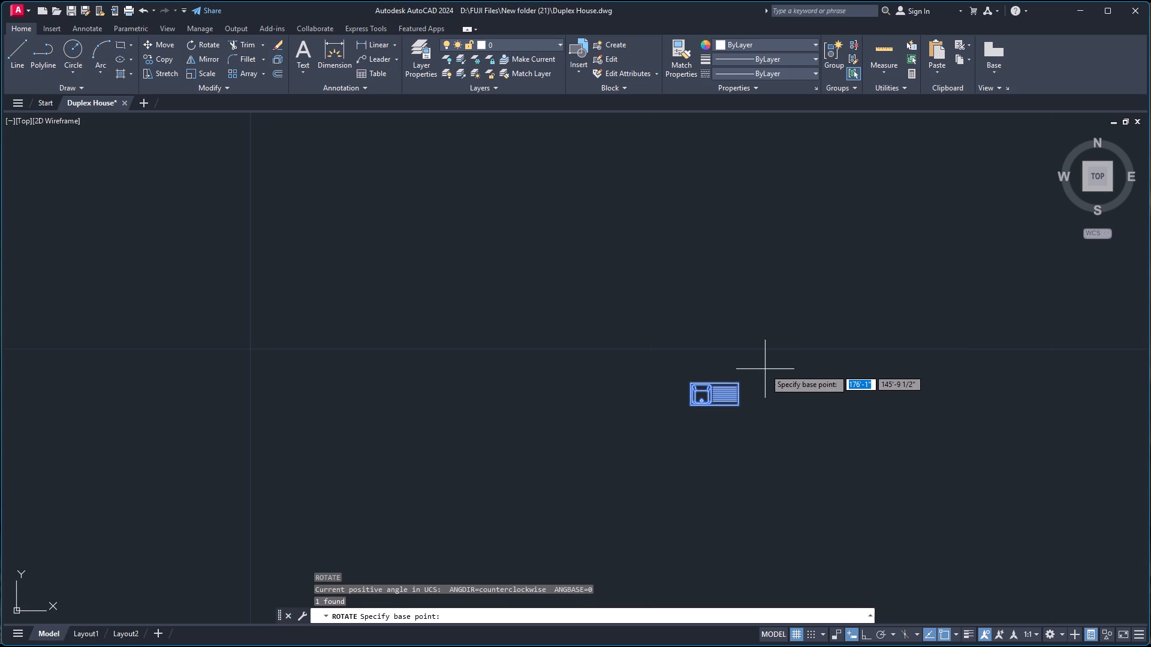
left_click(737, 380)
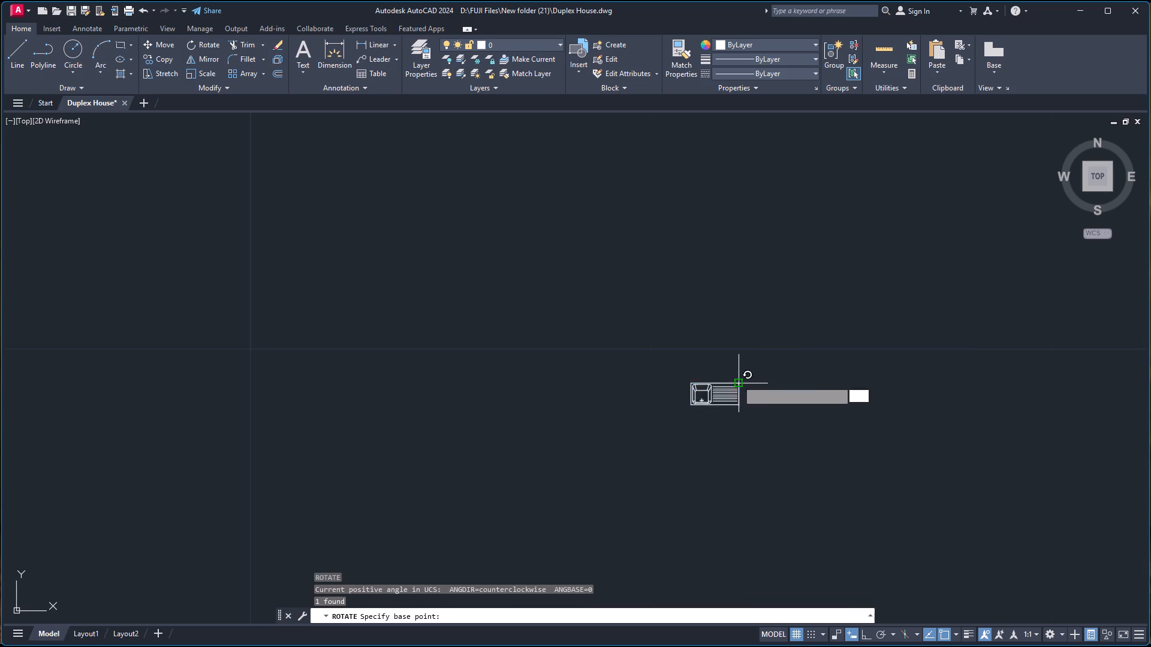
left_click(737, 298)
Rotate the KK sink block 180 degrees about its top-left corner, with Ortho on.
left_click(716, 364)
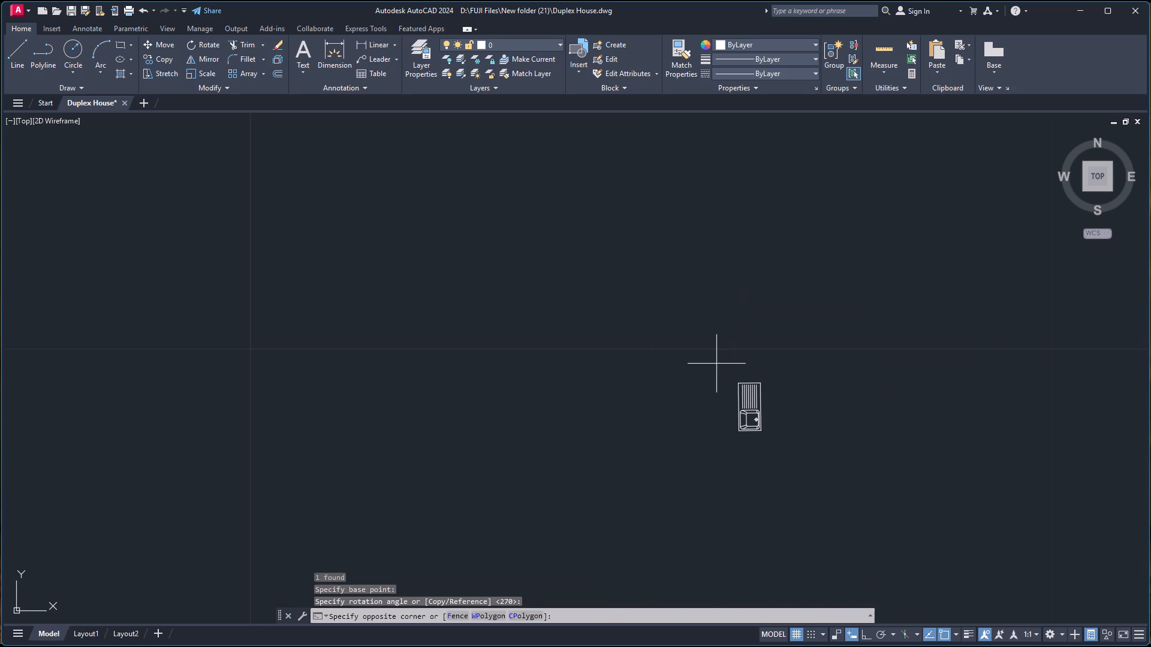
left_click(778, 486)
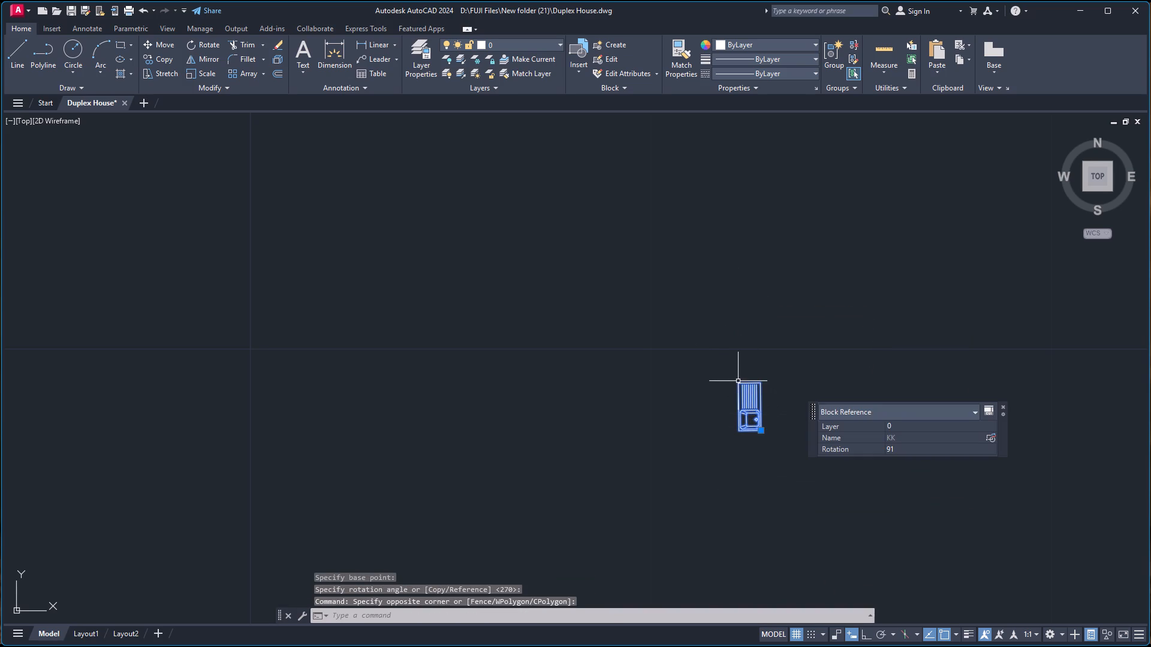
type("RO")
key("Return")
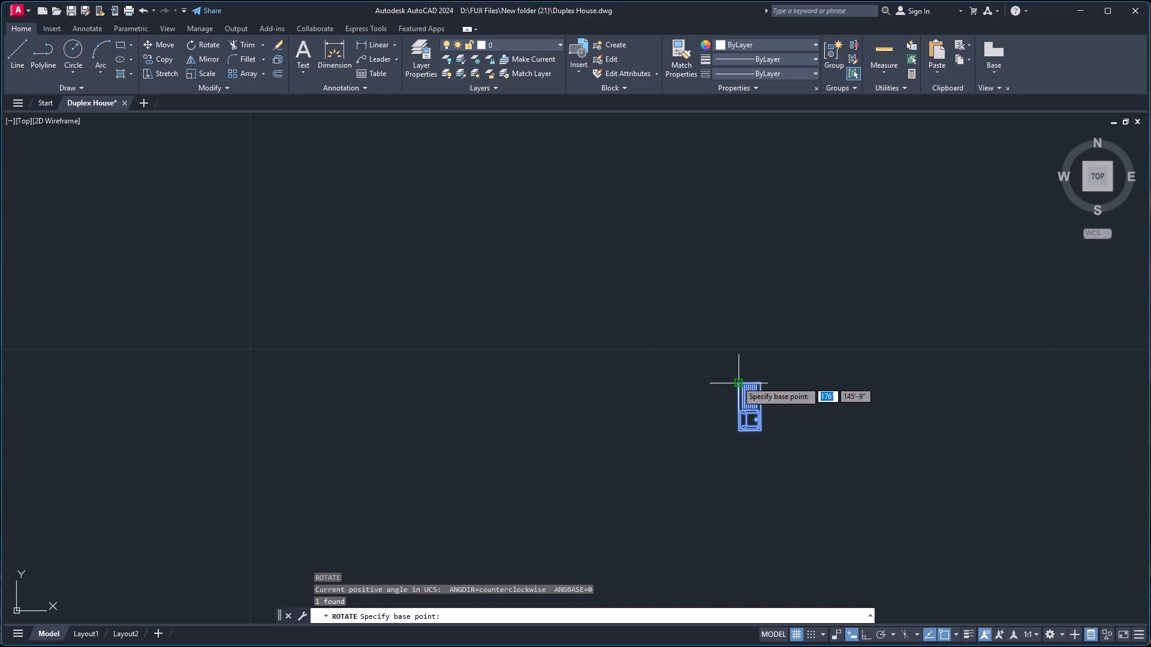
left_click(735, 382)
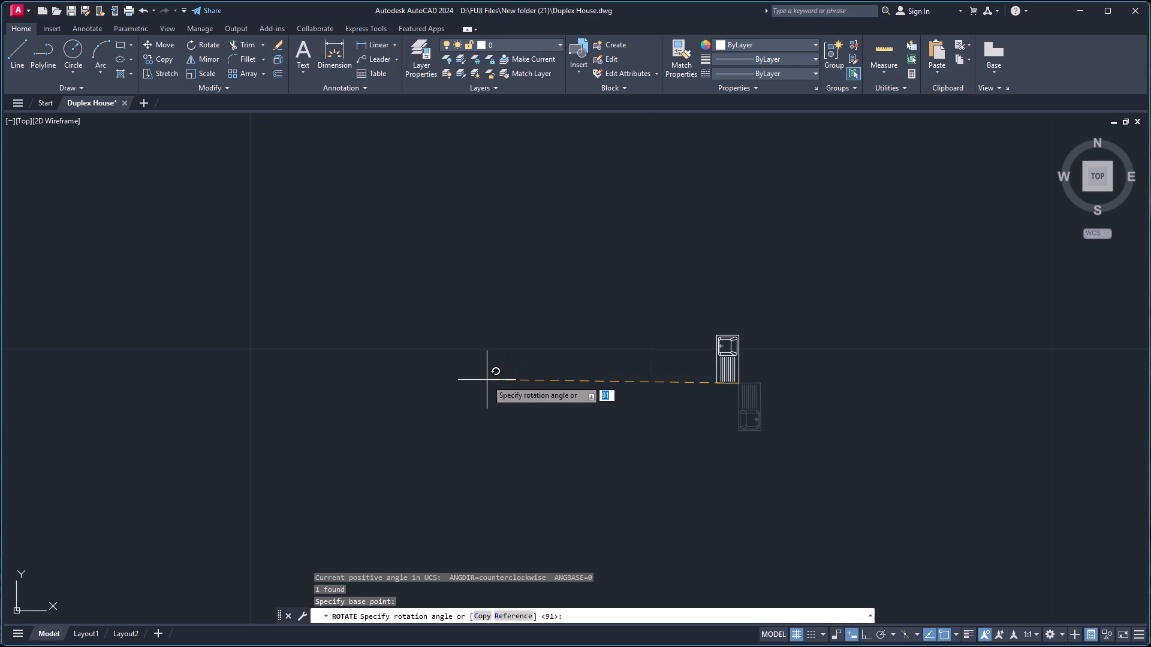
key("F8")
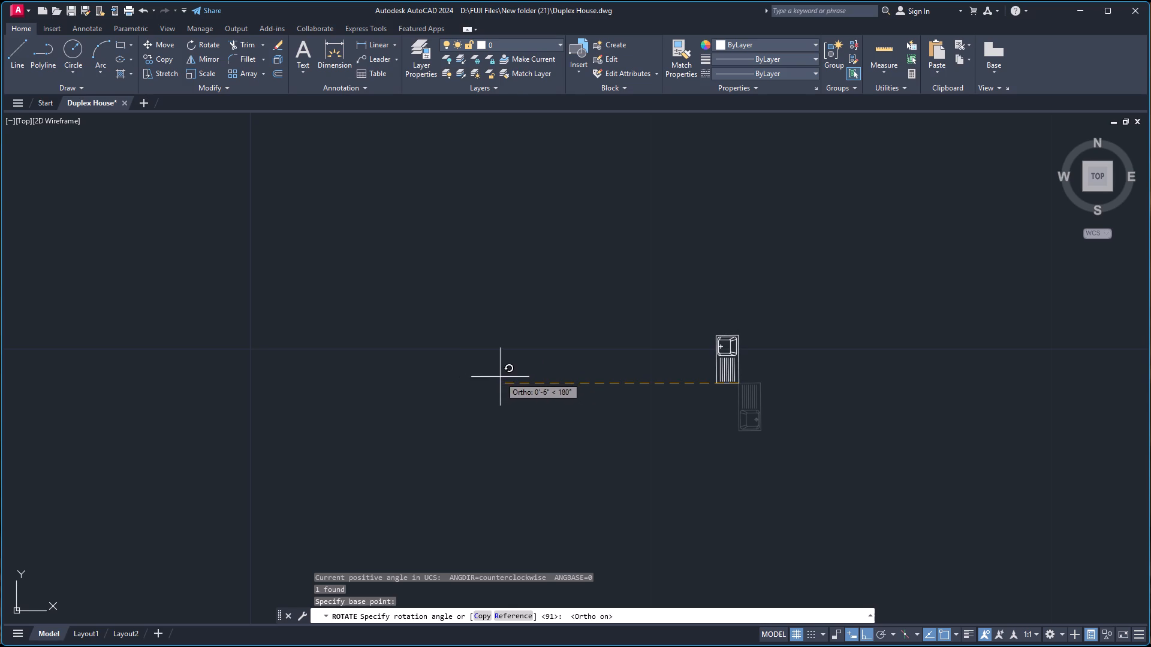
left_click(500, 377)
Enlarge the KK sink block by Scale about its bottom-left corner, picking the factor freehand to suit the kitchen counter width.
left_click(686, 264)
left_click(775, 498)
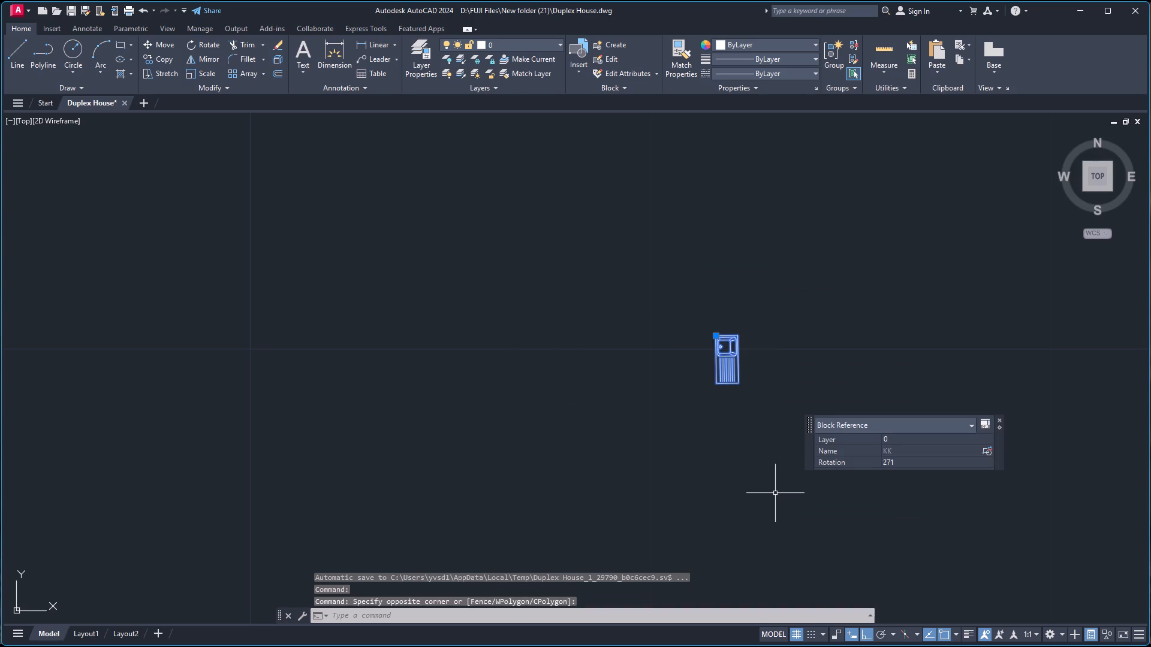
scroll(797, 326, "down", 5)
scroll(968, 242, "down", 5)
scroll(1001, 242, "up", 3)
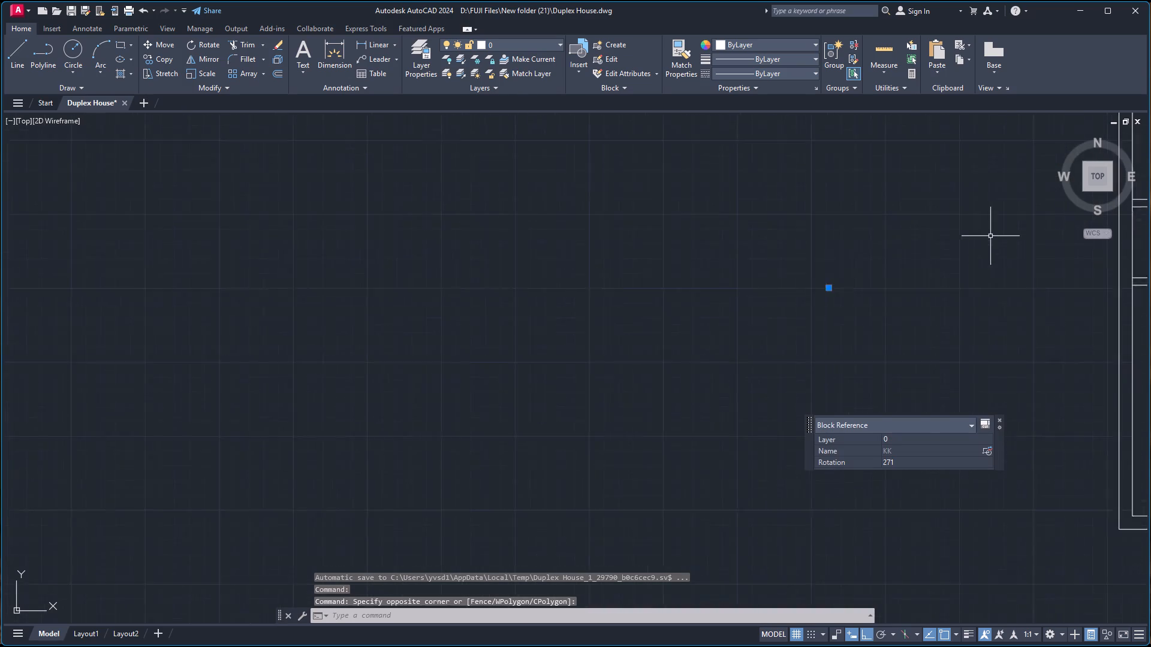
scroll(990, 236, "up", 4)
type("SC")
key("Return")
scroll(417, 390, "down", 2)
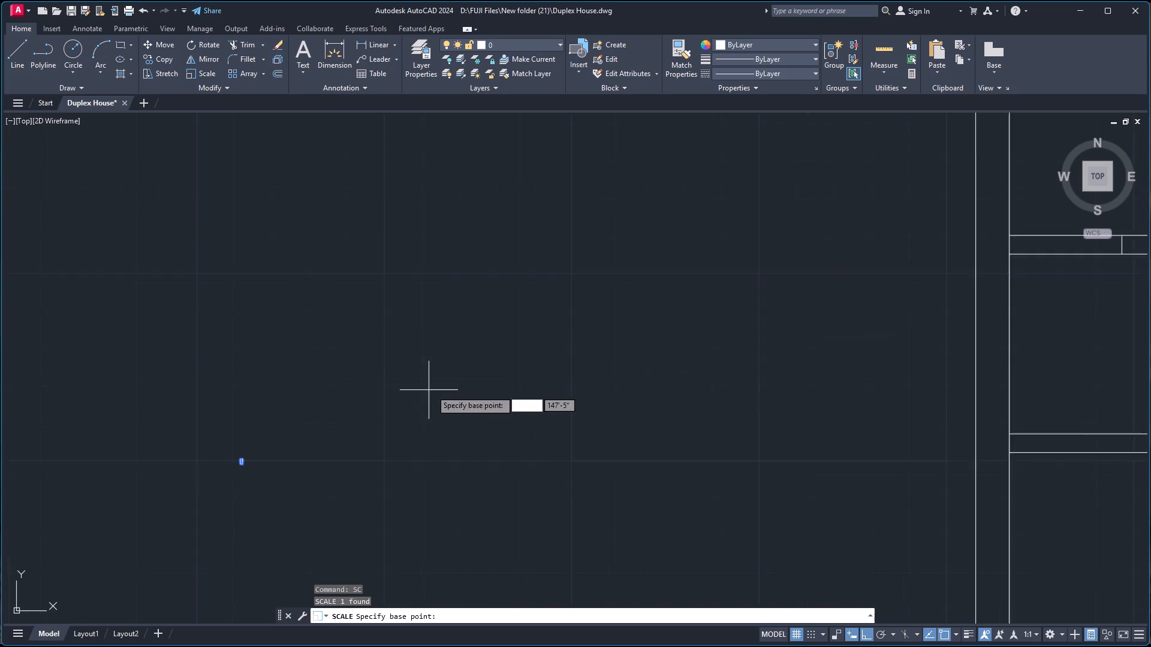
scroll(436, 389, "down", 2)
scroll(390, 403, "up", 4)
scroll(269, 460, "up", 3)
scroll(361, 427, "up", 2)
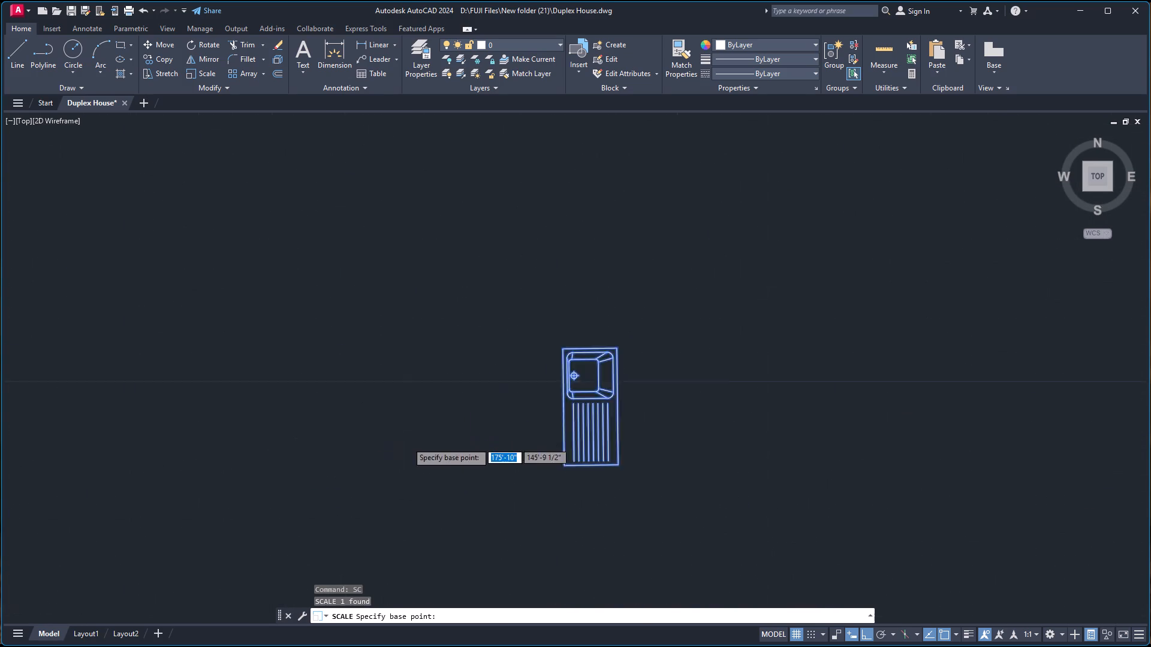
scroll(408, 443, "up", 2)
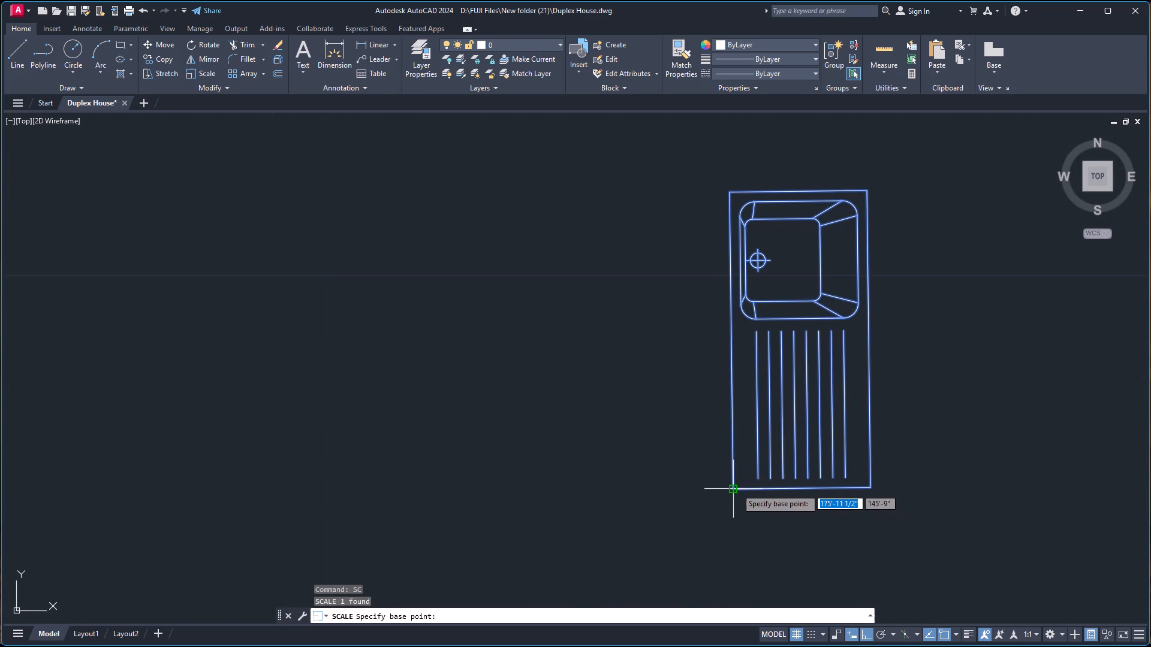
left_click(733, 488)
scroll(752, 350, "down", 12)
scroll(842, 286, "down", 1)
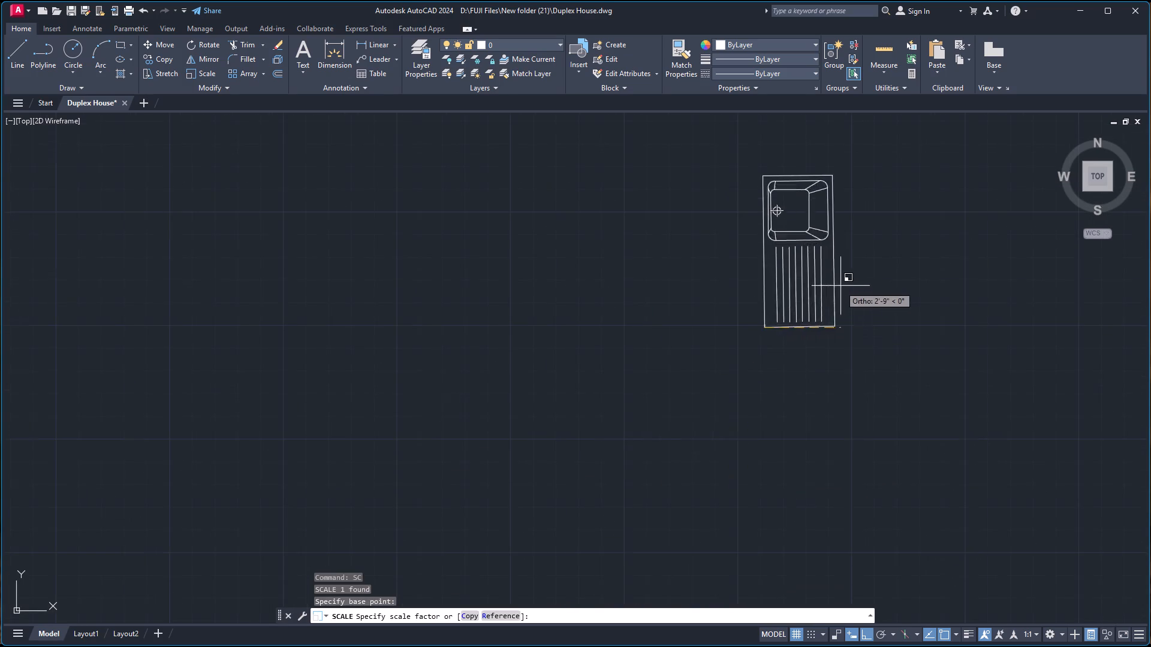
scroll(845, 283, "down", 3)
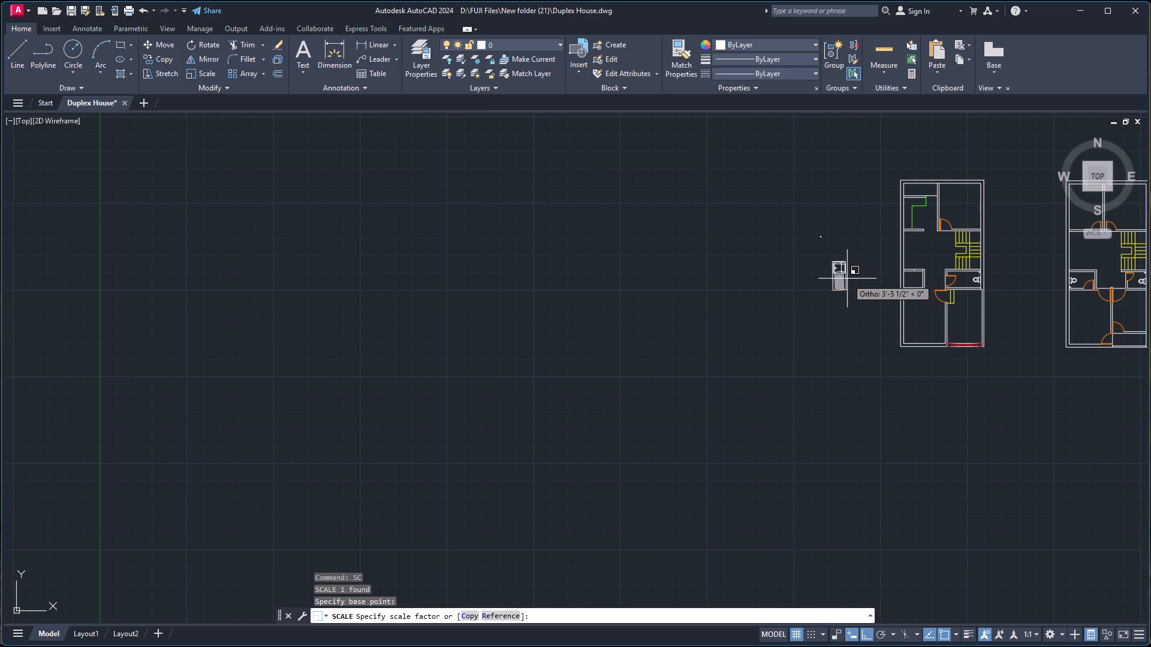
left_click(842, 282)
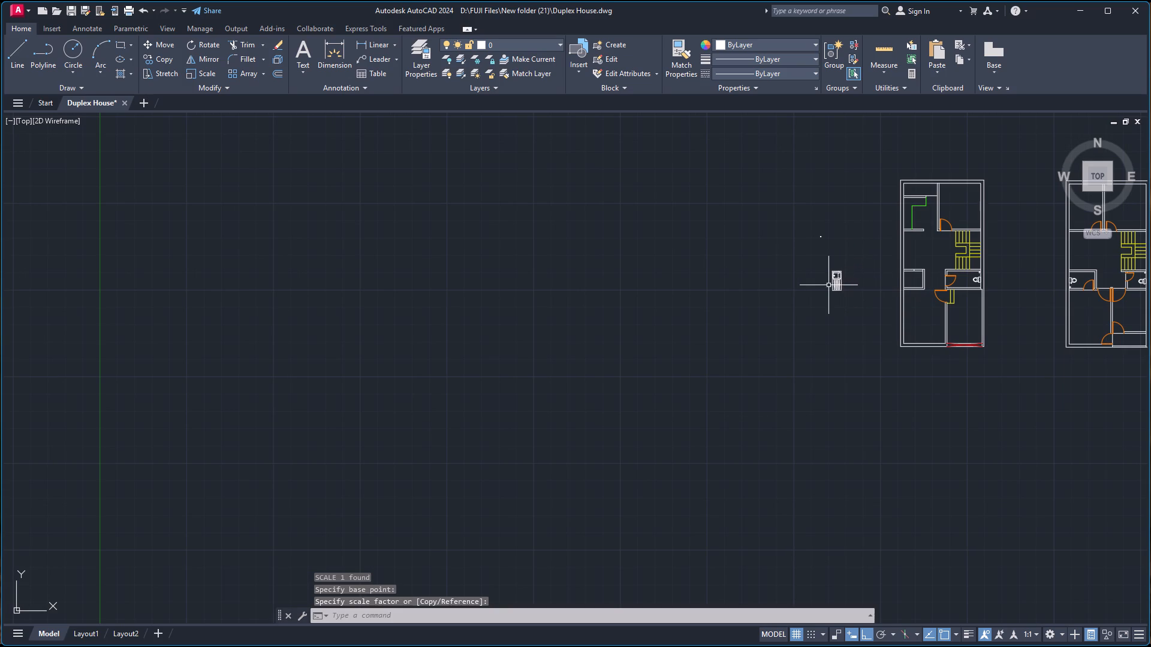
Copy the KK sink block by its right edge onto the green kitchen counter line in the first floor plan, with Ortho off.
scroll(1031, 222, "down", 2)
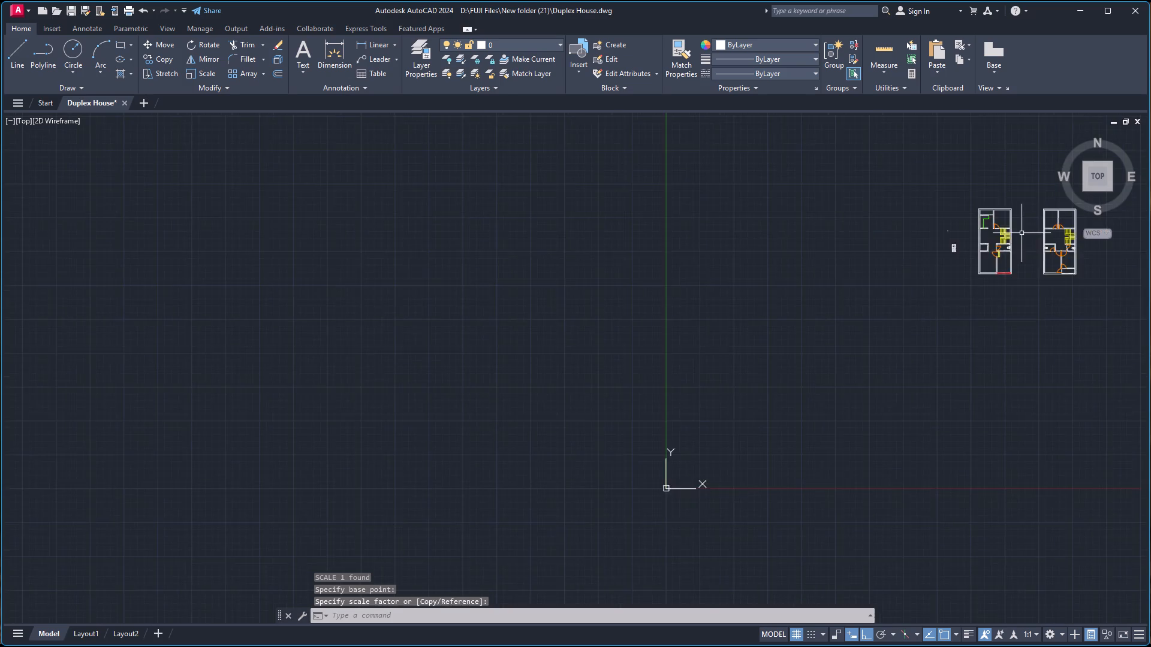
scroll(1021, 230, "up", 4)
scroll(519, 359, "up", 1)
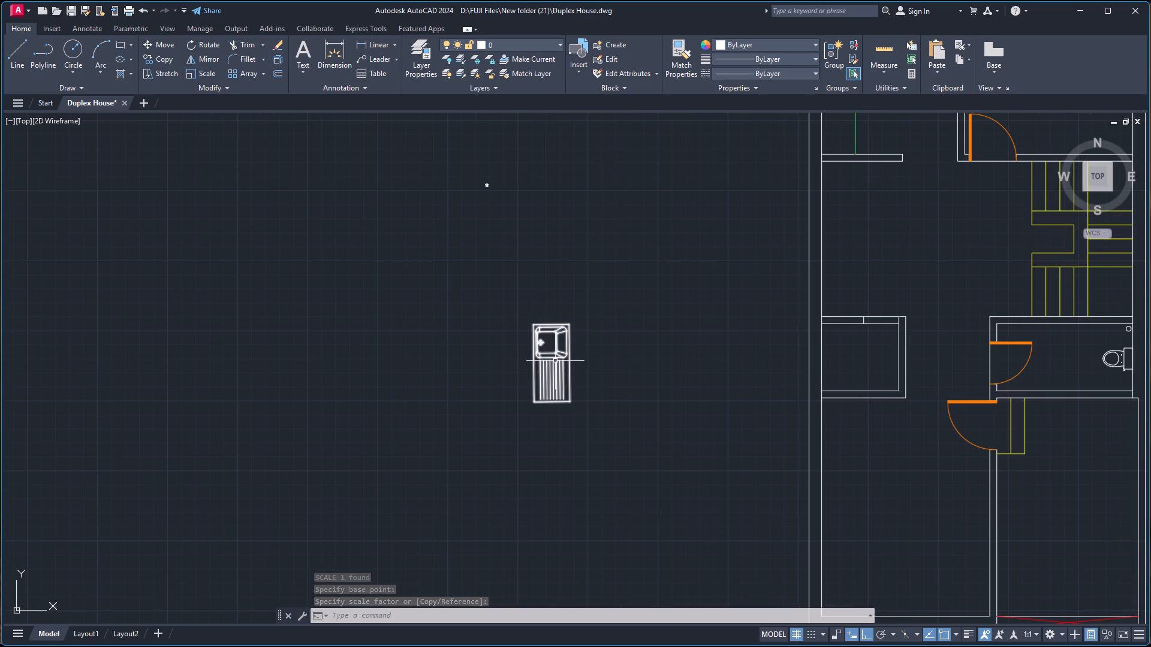
left_click(553, 361)
type("CO")
key("Return")
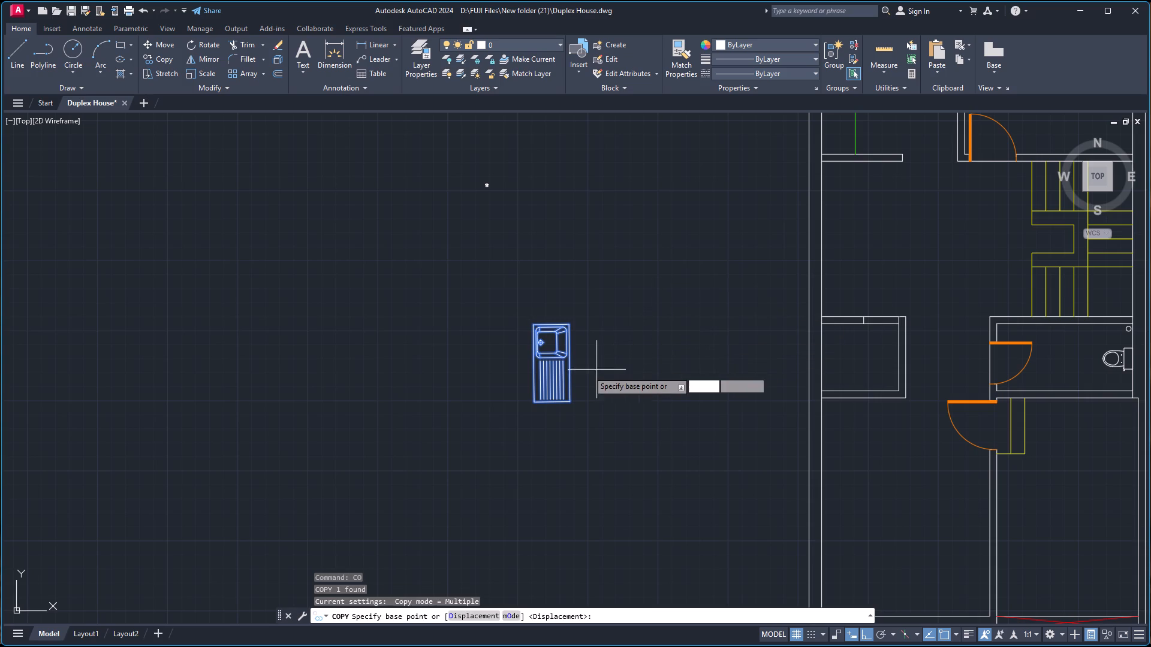
left_click(573, 367)
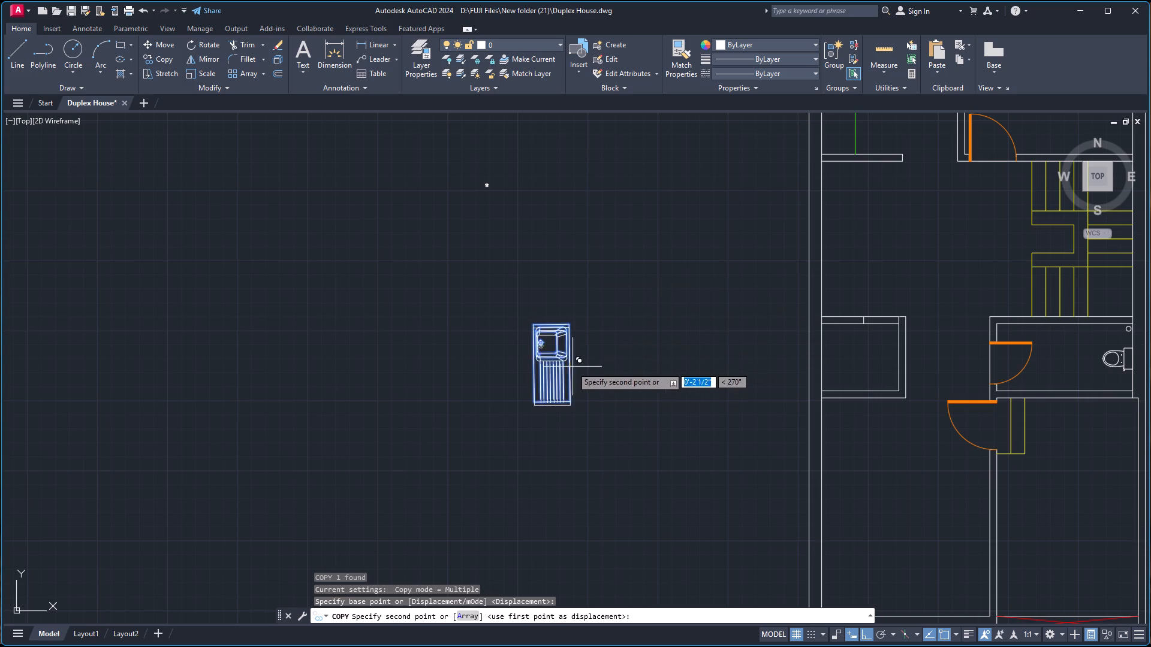
scroll(751, 194, "down", 4)
scroll(770, 183, "up", 4)
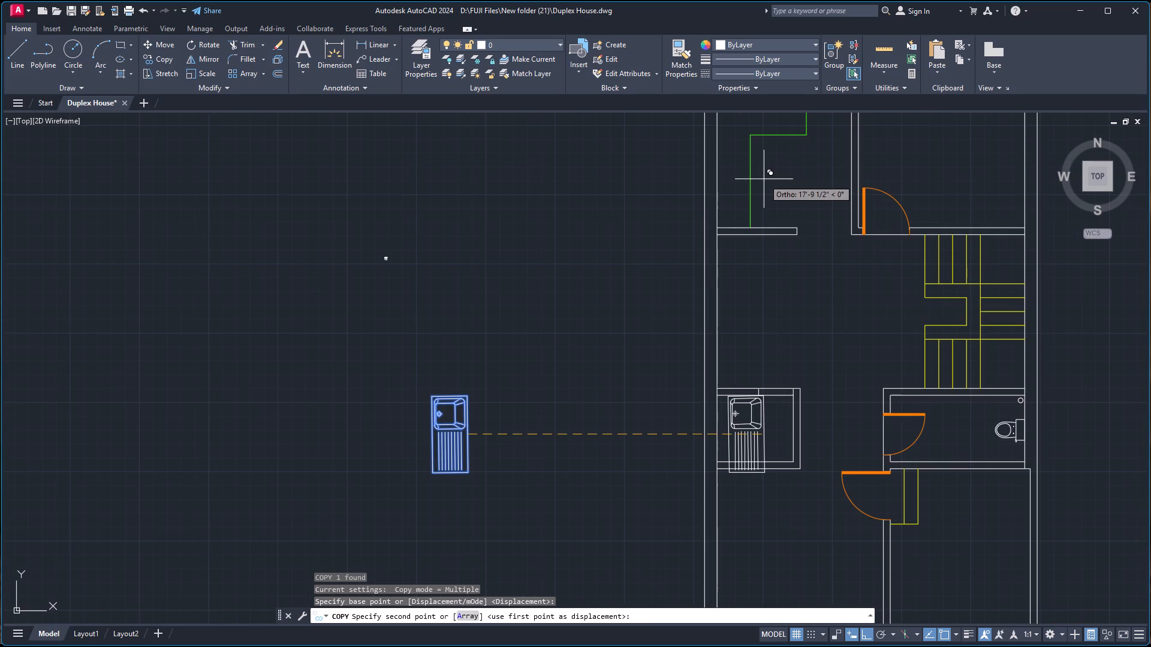
key("F8")
scroll(740, 171, "up", 2)
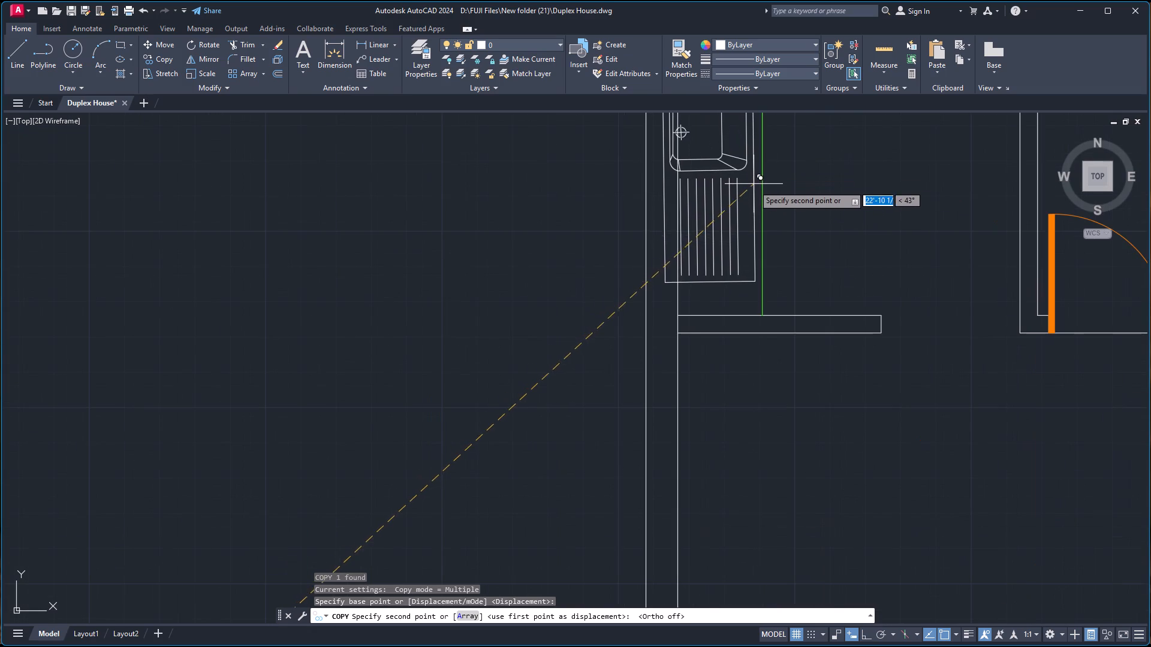
scroll(760, 190, "down", 1)
scroll(757, 188, "up", 2)
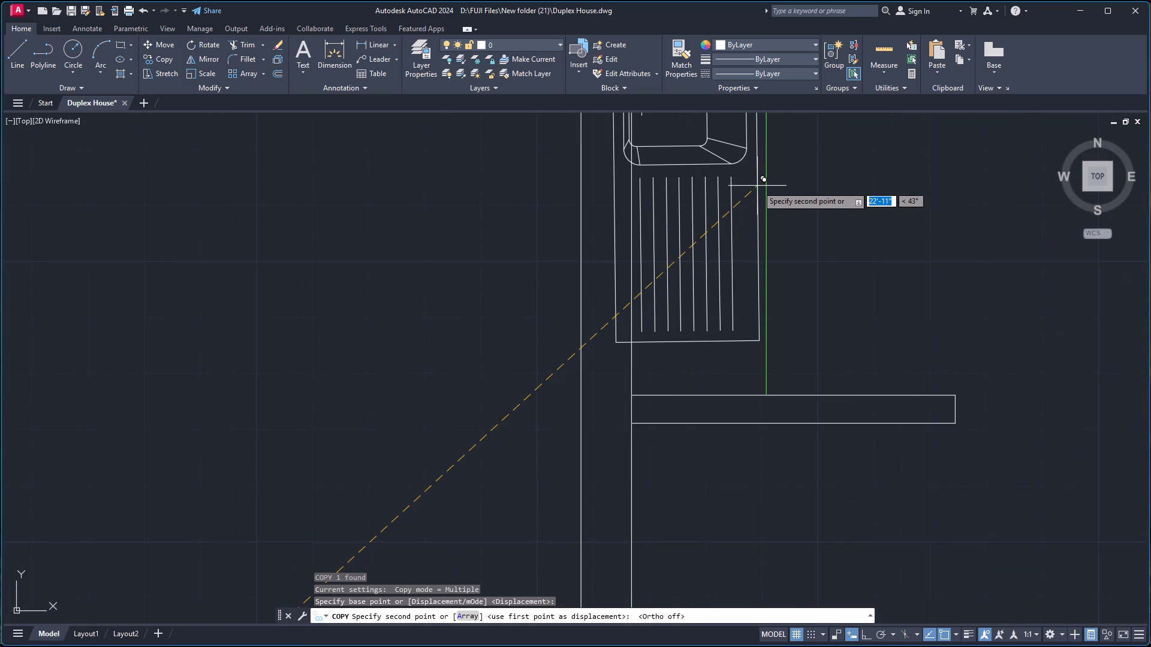
scroll(758, 185, "down", 1)
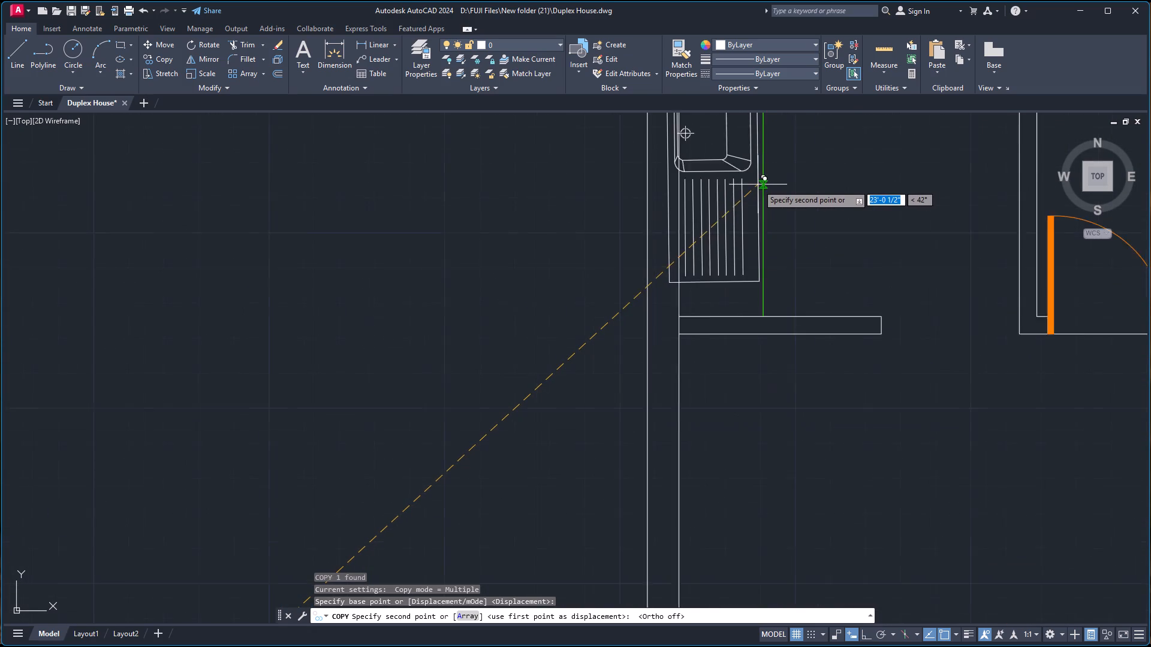
scroll(758, 185, "down", 2)
scroll(758, 185, "up", 3)
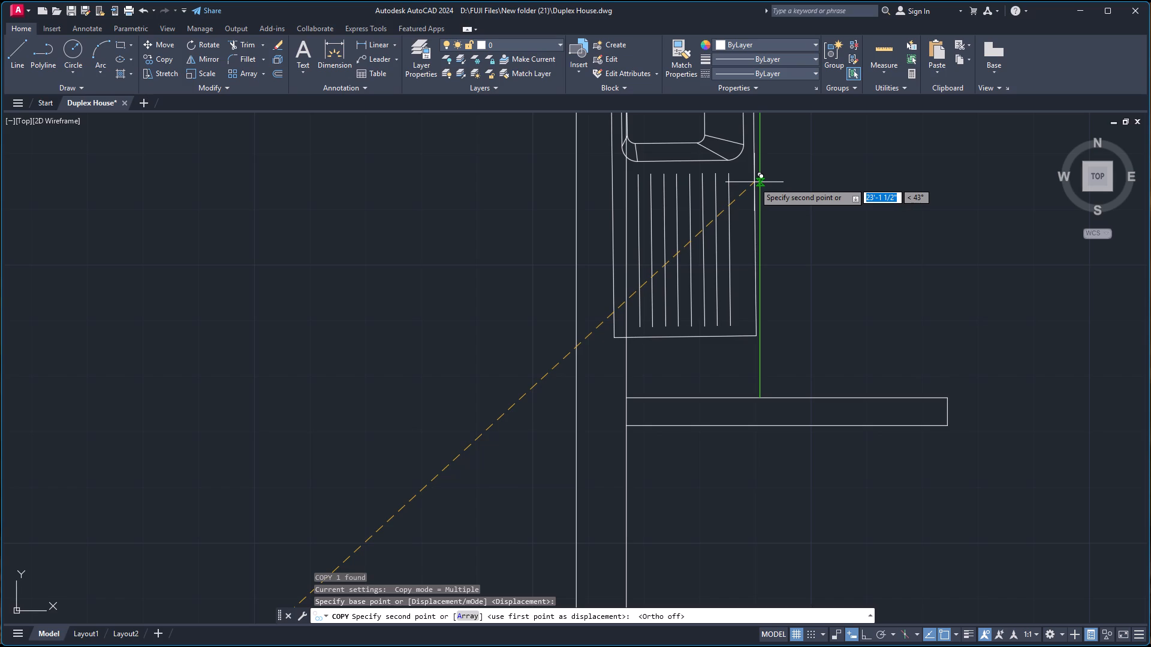
scroll(754, 182, "up", 3)
left_click(754, 182)
scroll(753, 214, "down", 4)
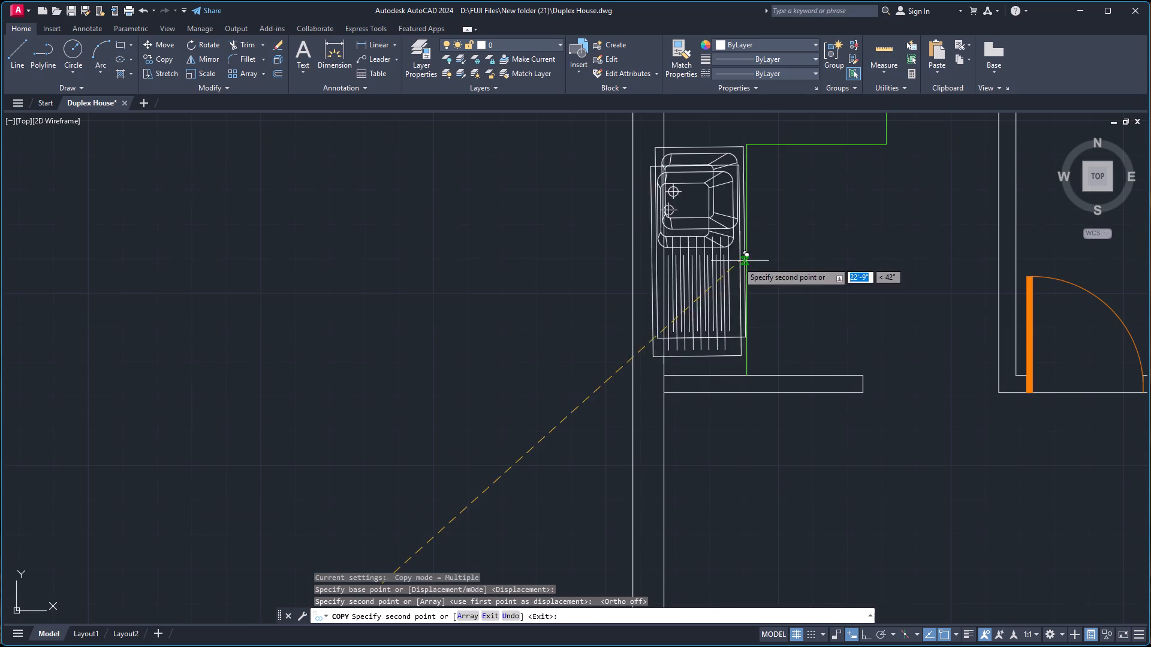
key("Escape")
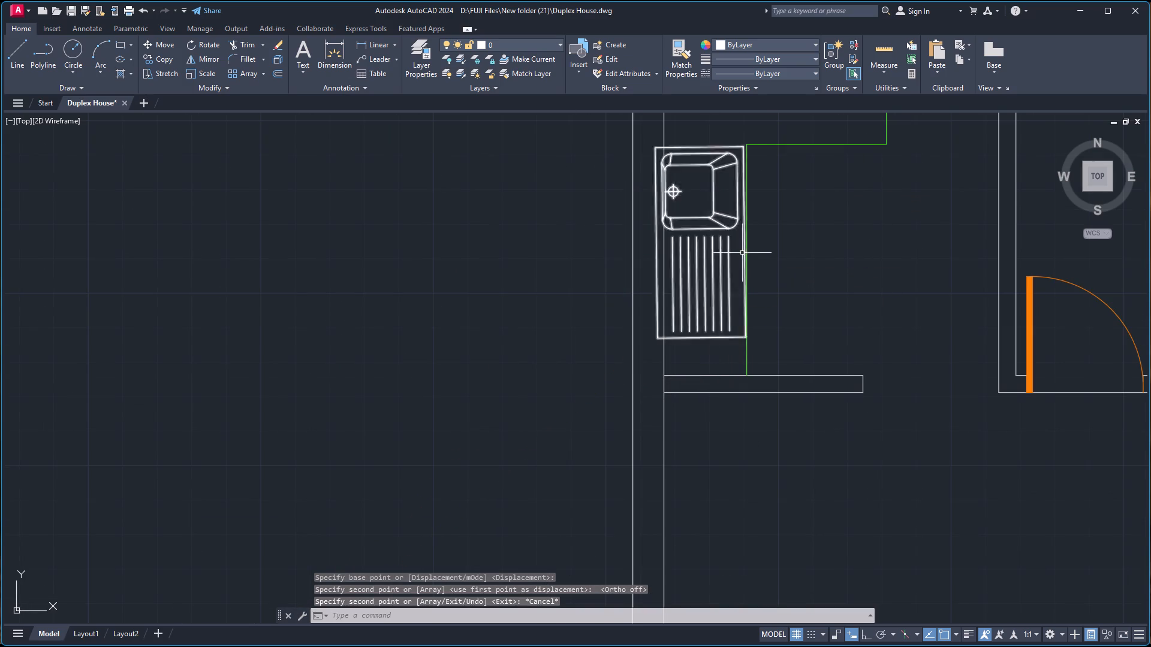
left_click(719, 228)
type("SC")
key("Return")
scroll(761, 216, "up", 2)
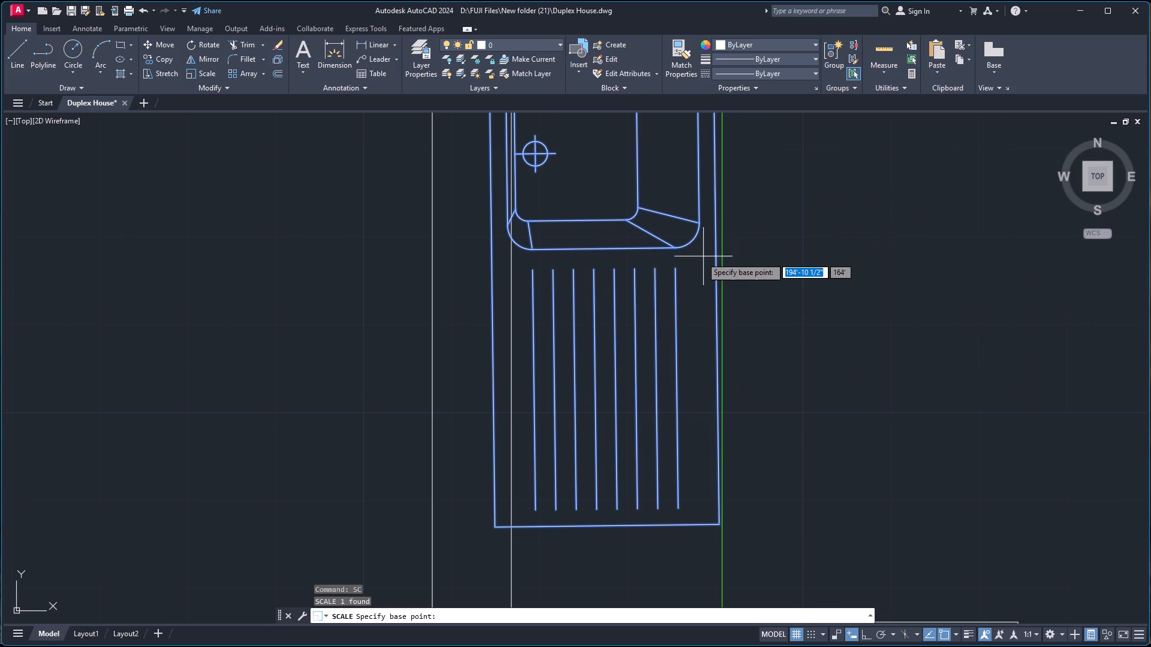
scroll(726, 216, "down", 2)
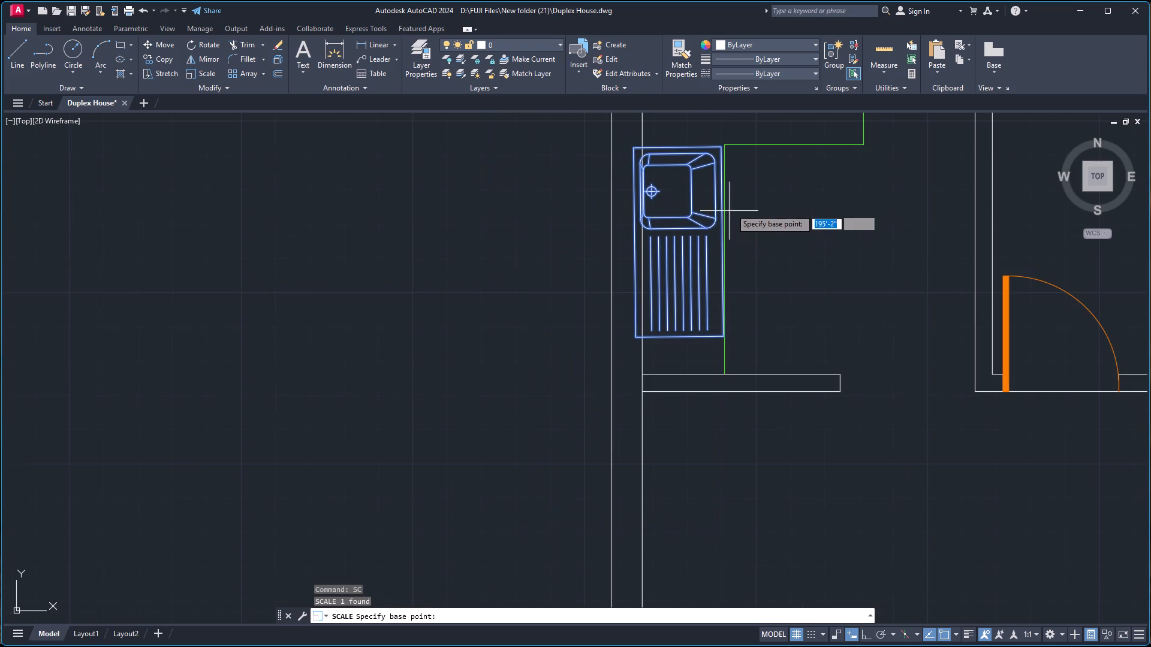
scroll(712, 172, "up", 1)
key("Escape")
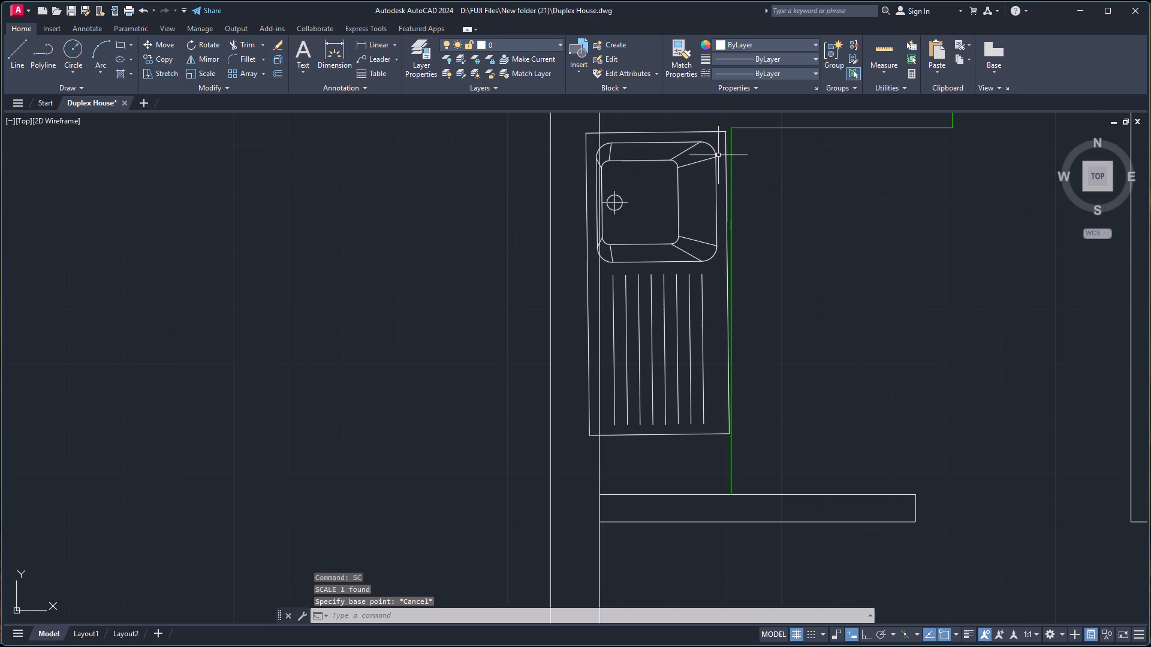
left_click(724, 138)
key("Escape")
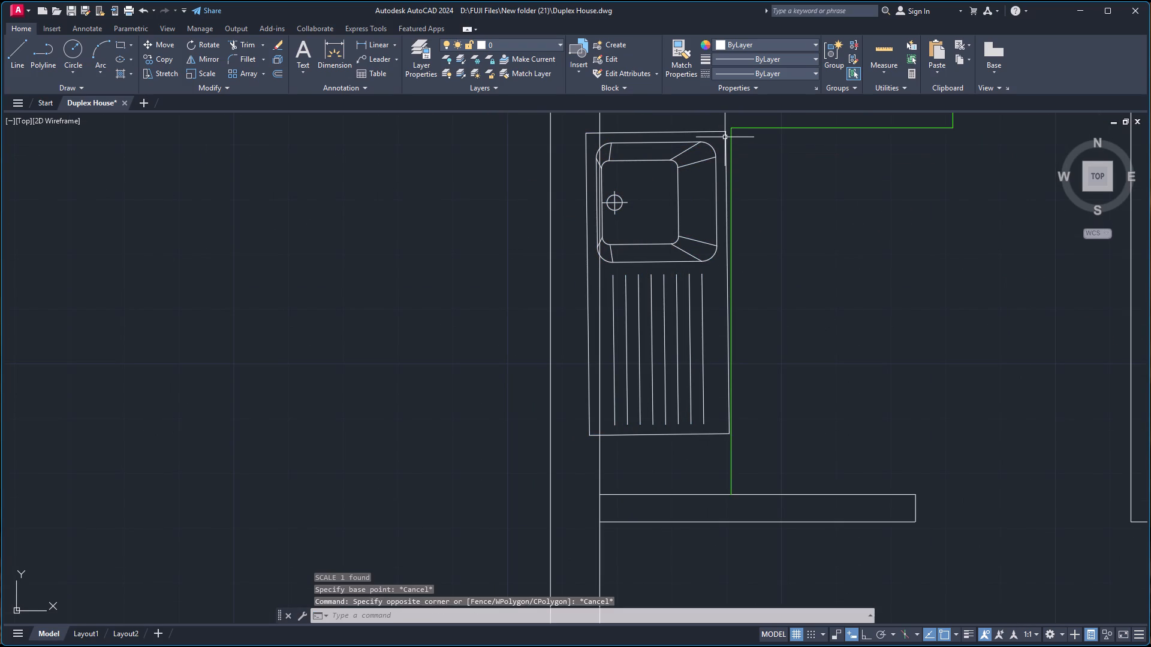
Set the rotation of the sink copy at the kitchen counter to 270 and close its properties.
left_click(725, 135)
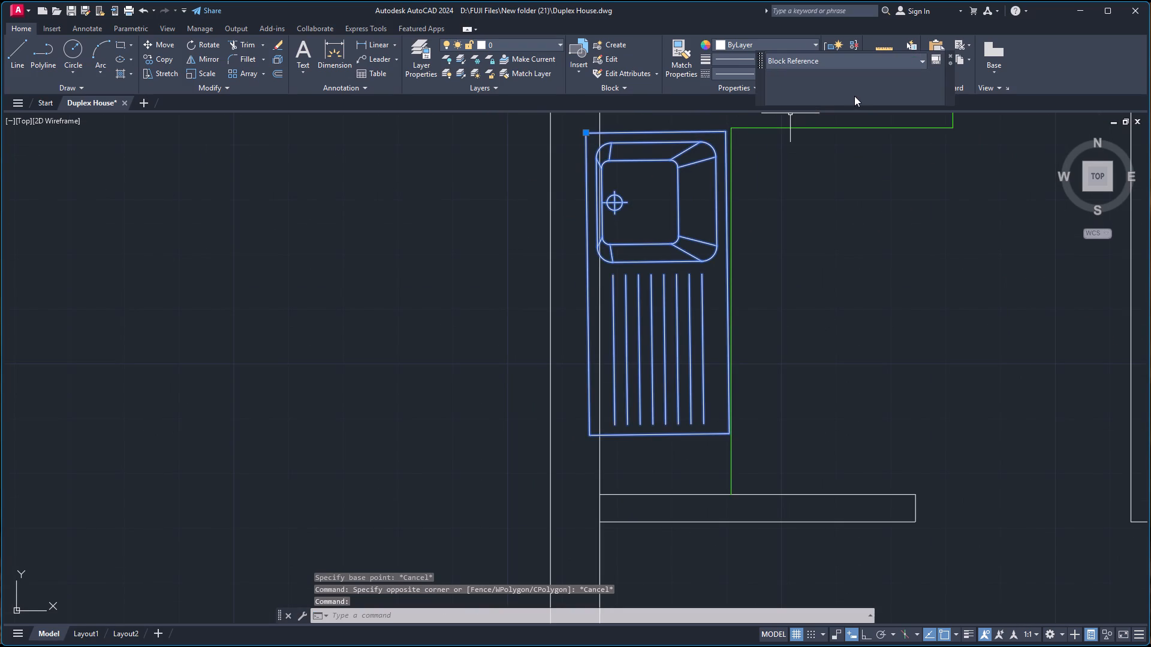
left_click(852, 95)
type("270")
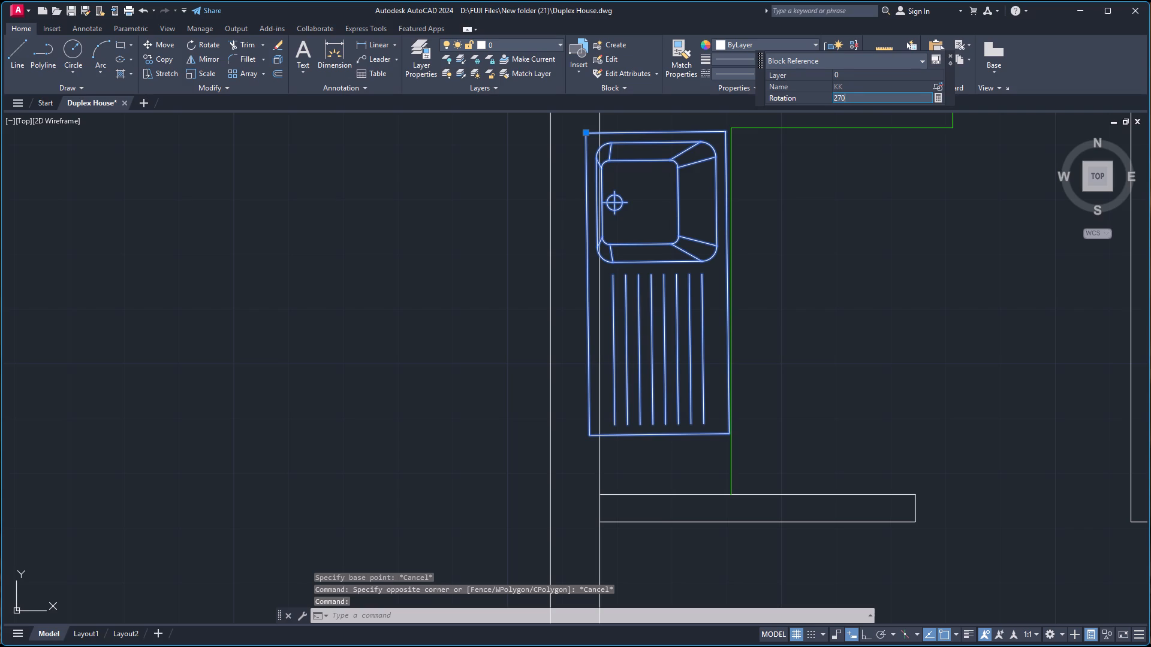
key("Return")
key("Escape")
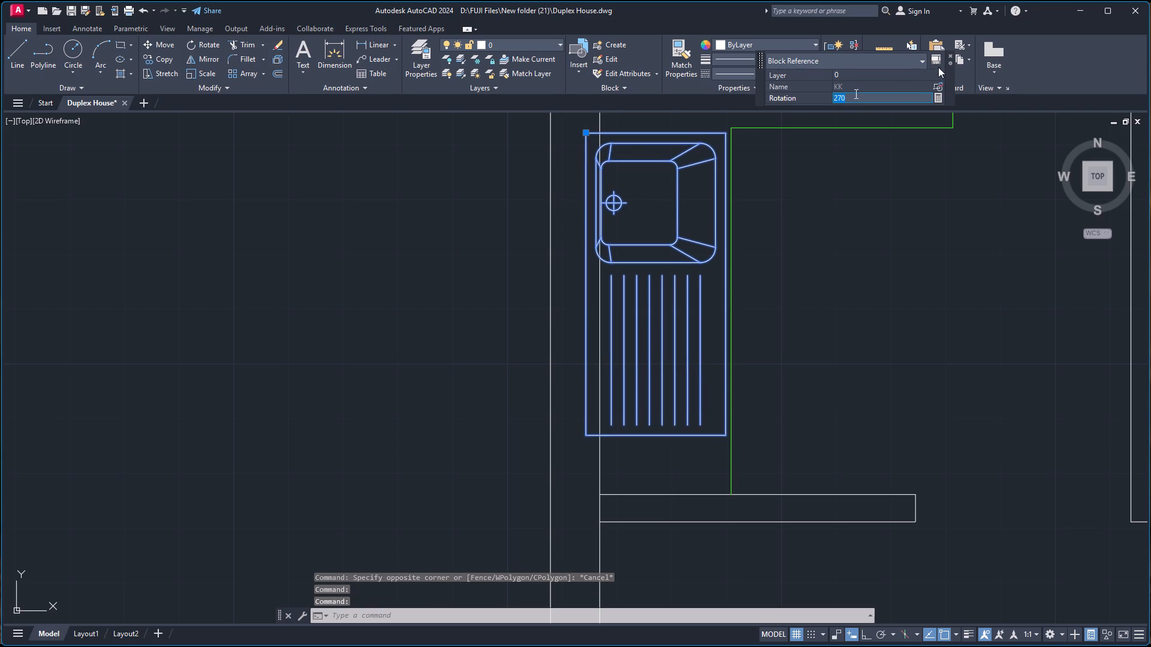
left_click(949, 55)
key("Escape")
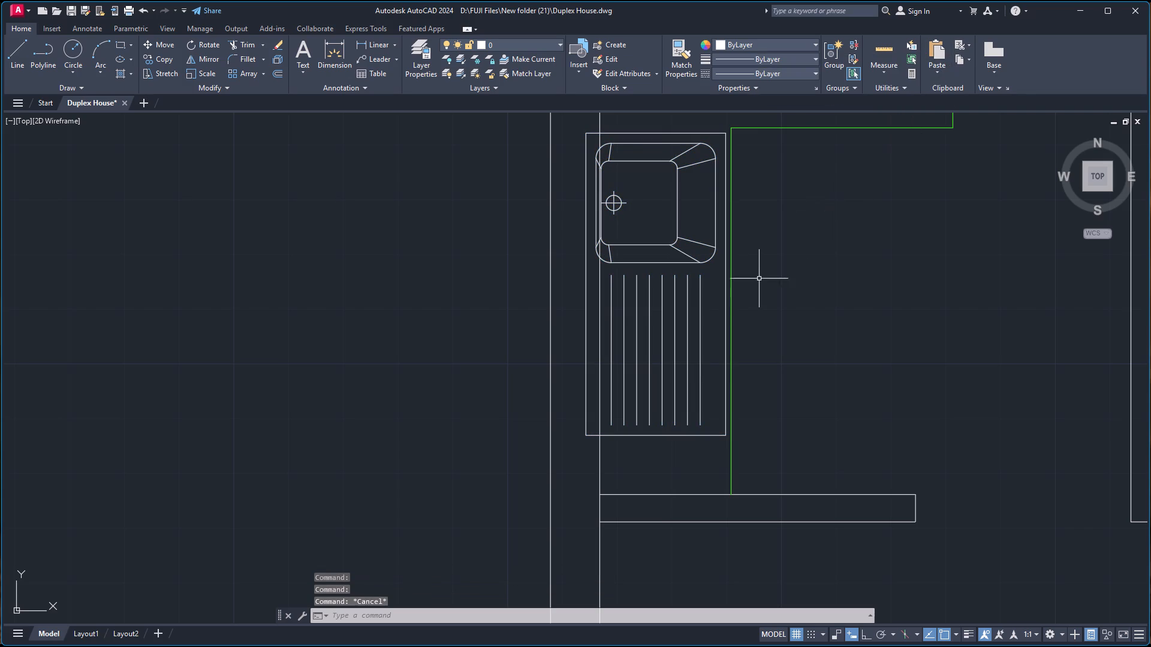
Scale down the KK sink copy about its right edge, picking the factor freehand to fit between the wall and the green counter line.
left_click(726, 292)
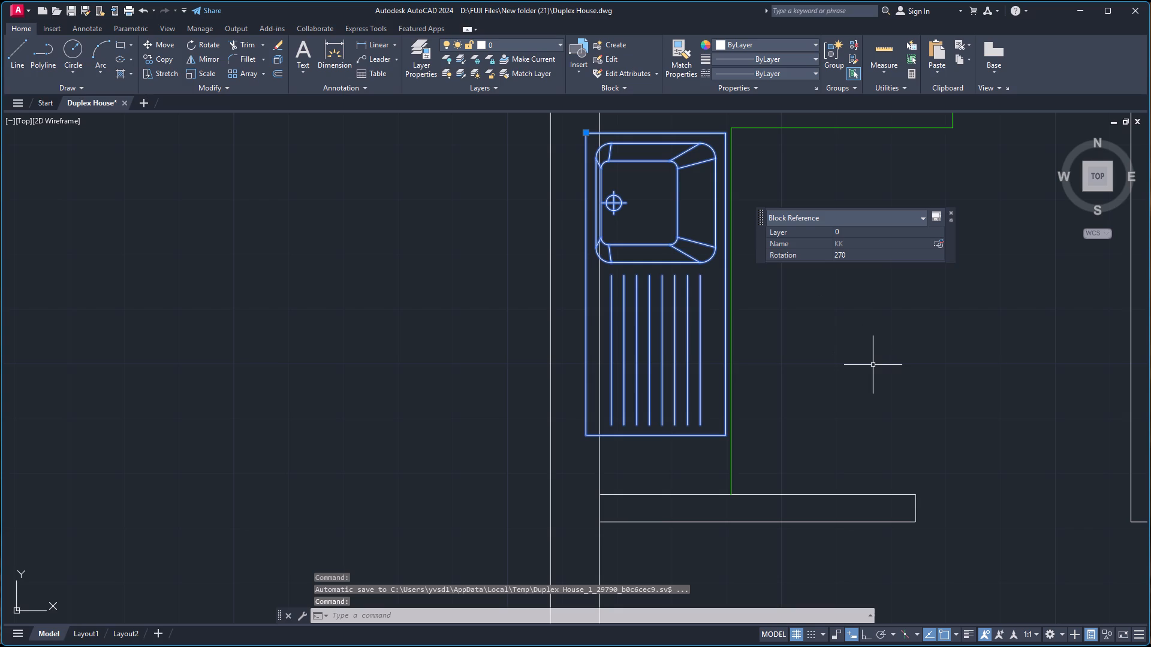
type("SC")
key("Return")
left_click(728, 285)
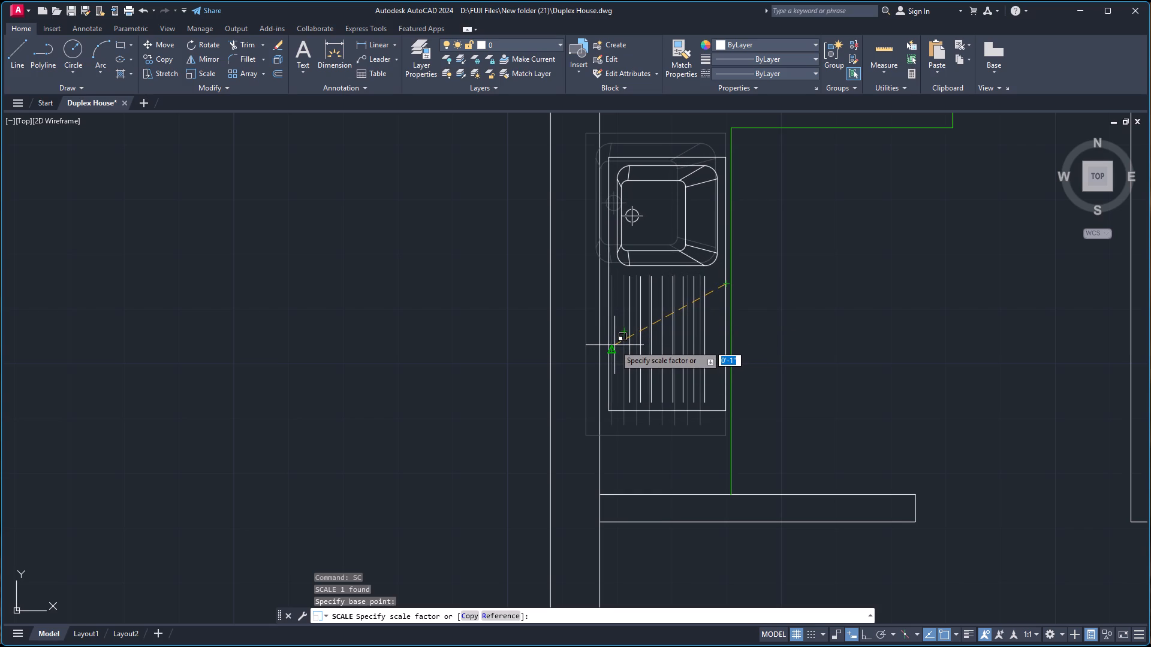
left_click(614, 345)
Delete the original KK sink block lying outside the floor plan.
scroll(818, 202, "down", 3)
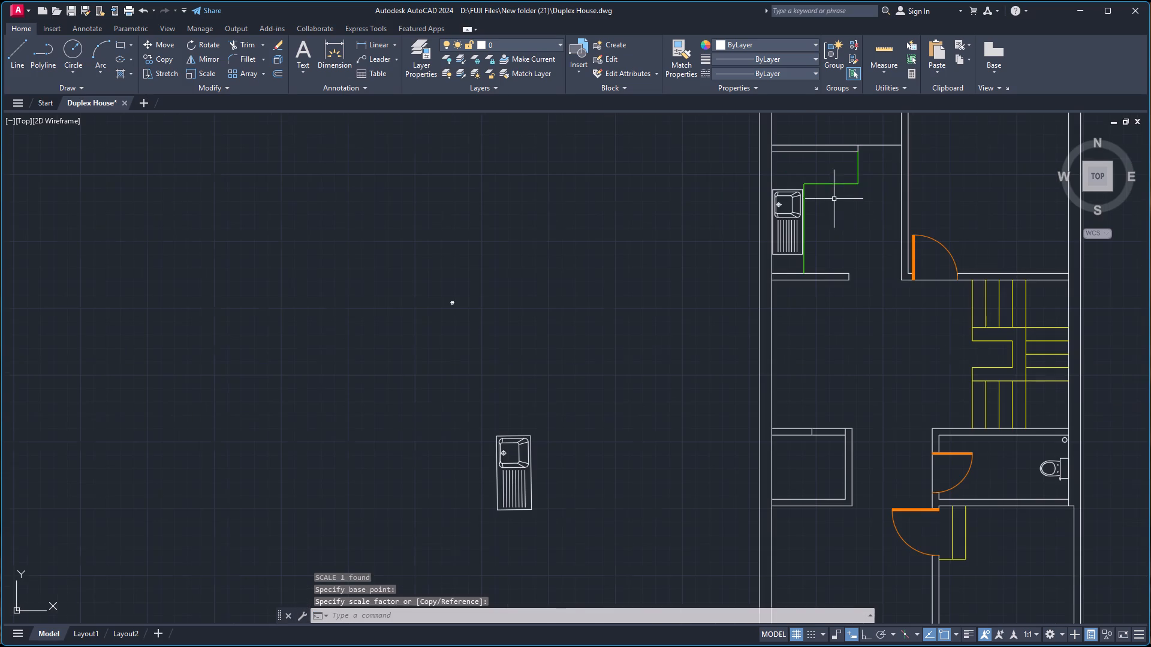
left_click(485, 463)
double_click(547, 460)
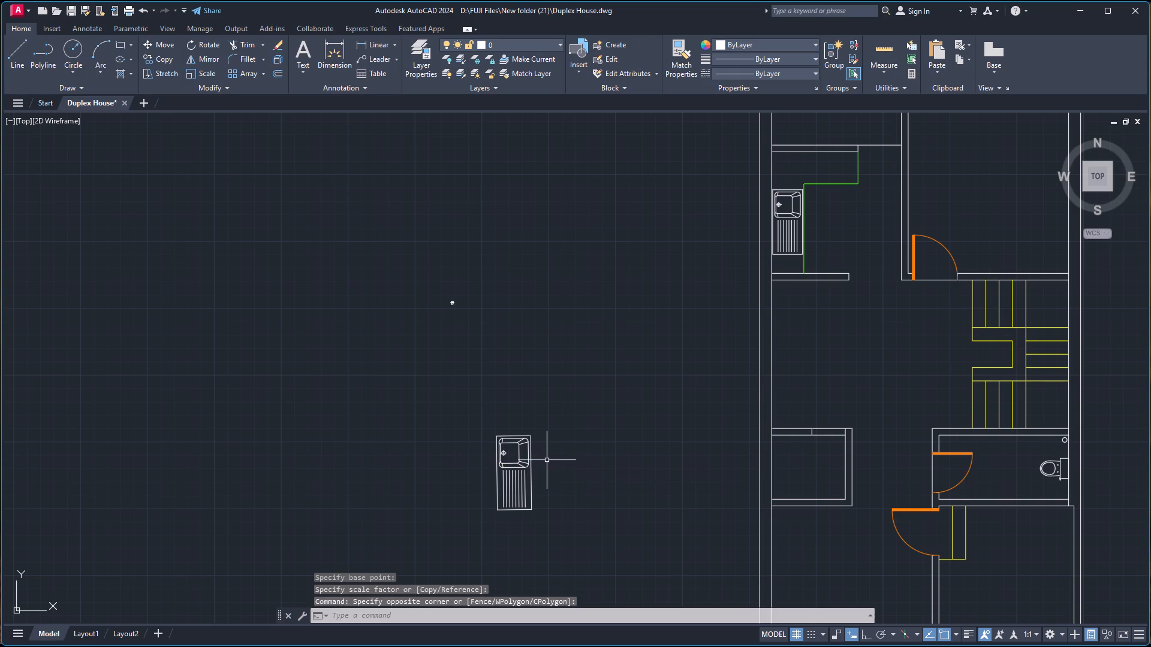
left_click(435, 480)
key("Delete")
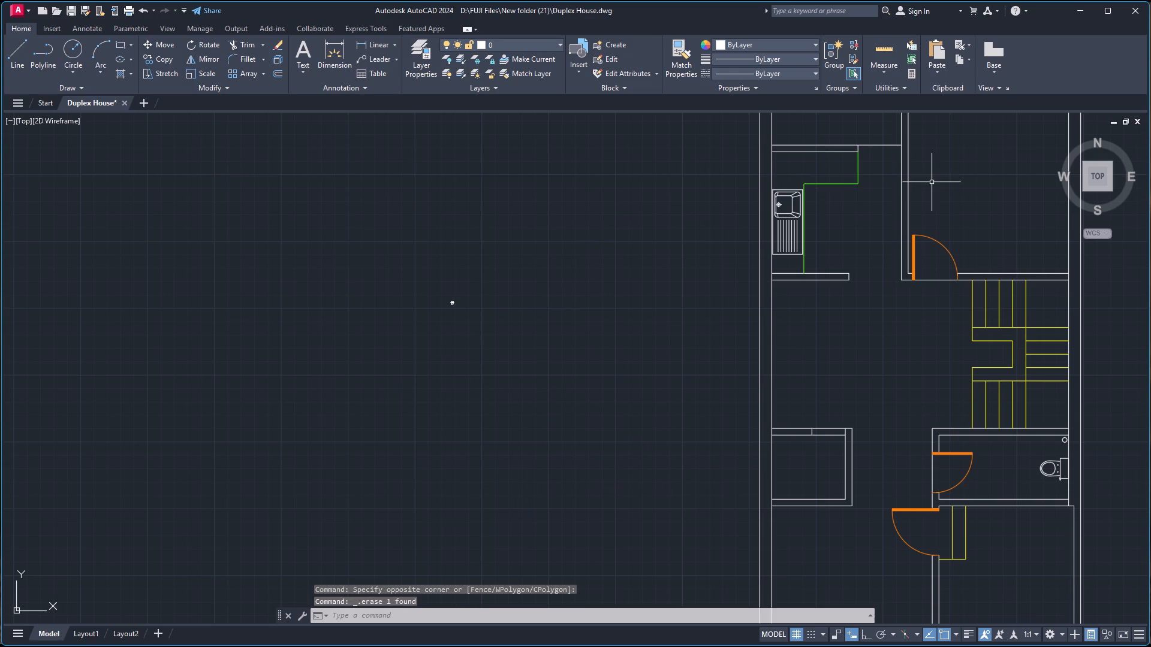
With Ortho on, draw a horizontal line about 2'-5" long in the upper kitchen counter, continuing about 6 1/2" upward from its right end.
scroll(858, 126, "down", 2)
scroll(879, 115, "up", 1)
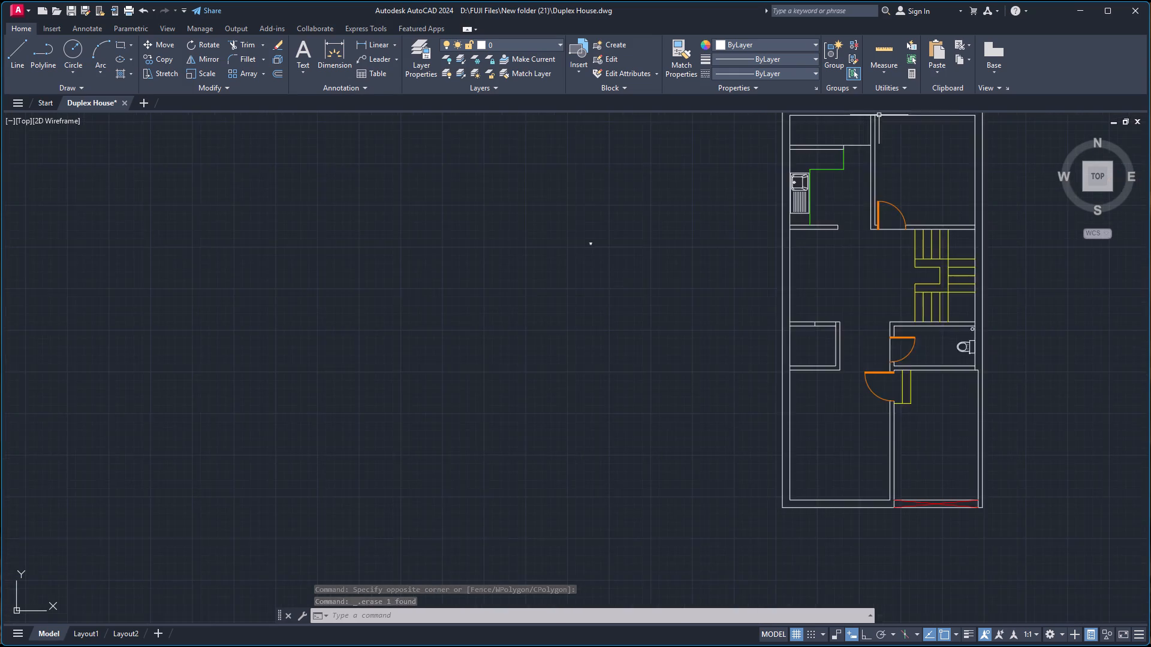
scroll(879, 115, "up", 3)
scroll(707, 246, "up", 1)
scroll(639, 289, "up", 2)
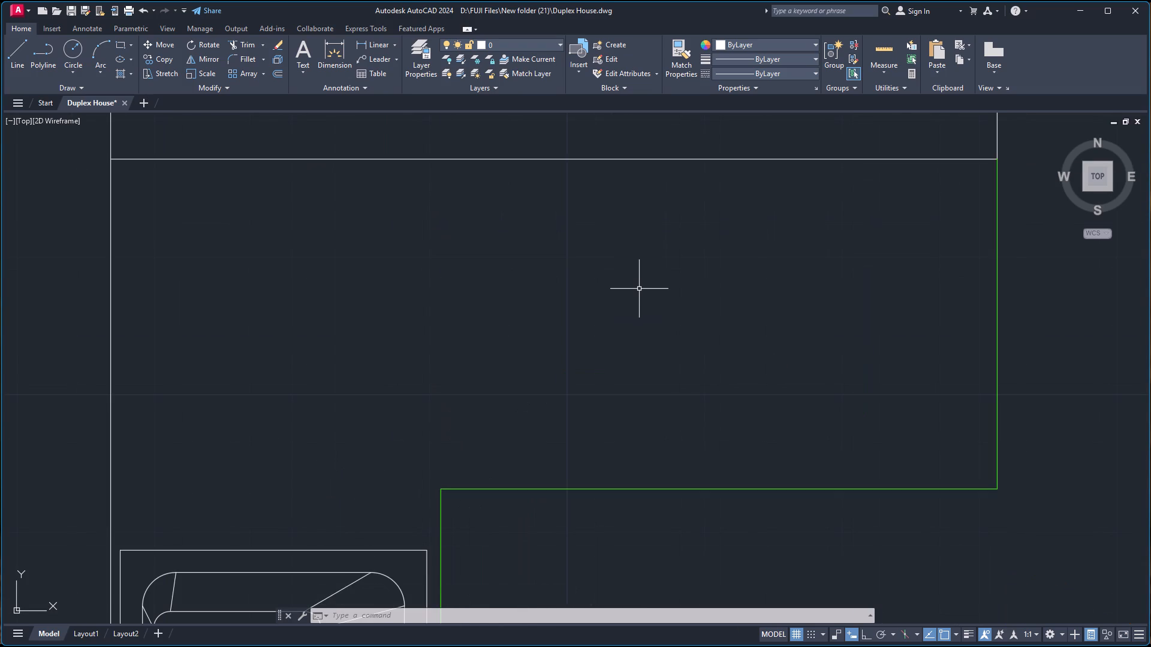
key("l")
key("Return")
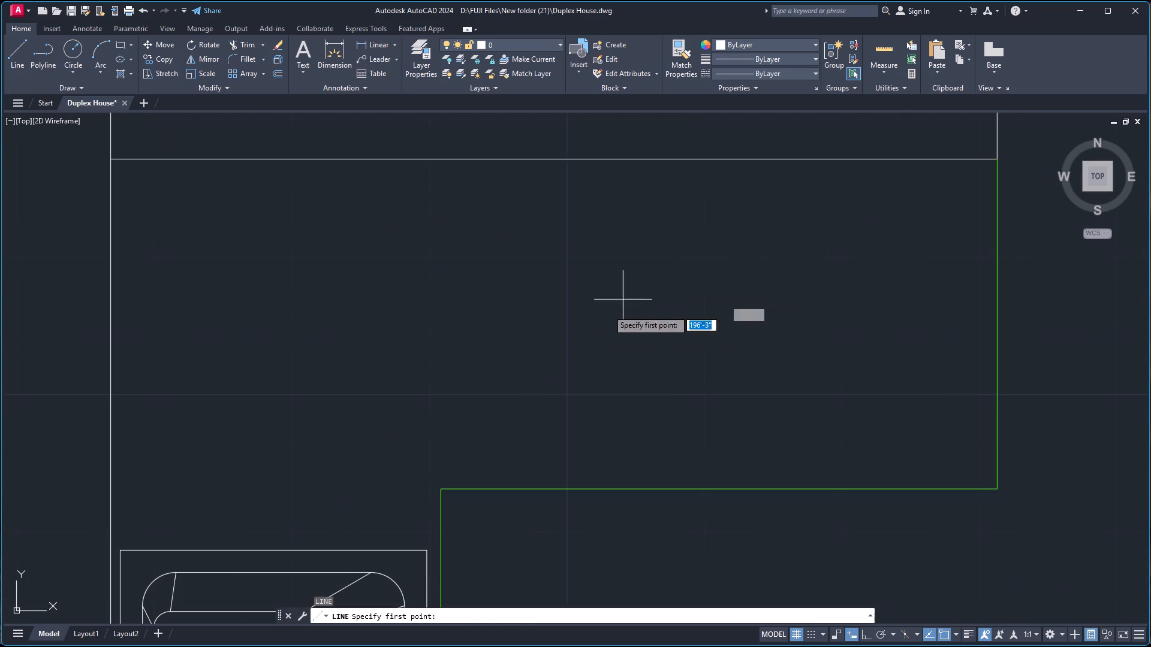
left_click(506, 413)
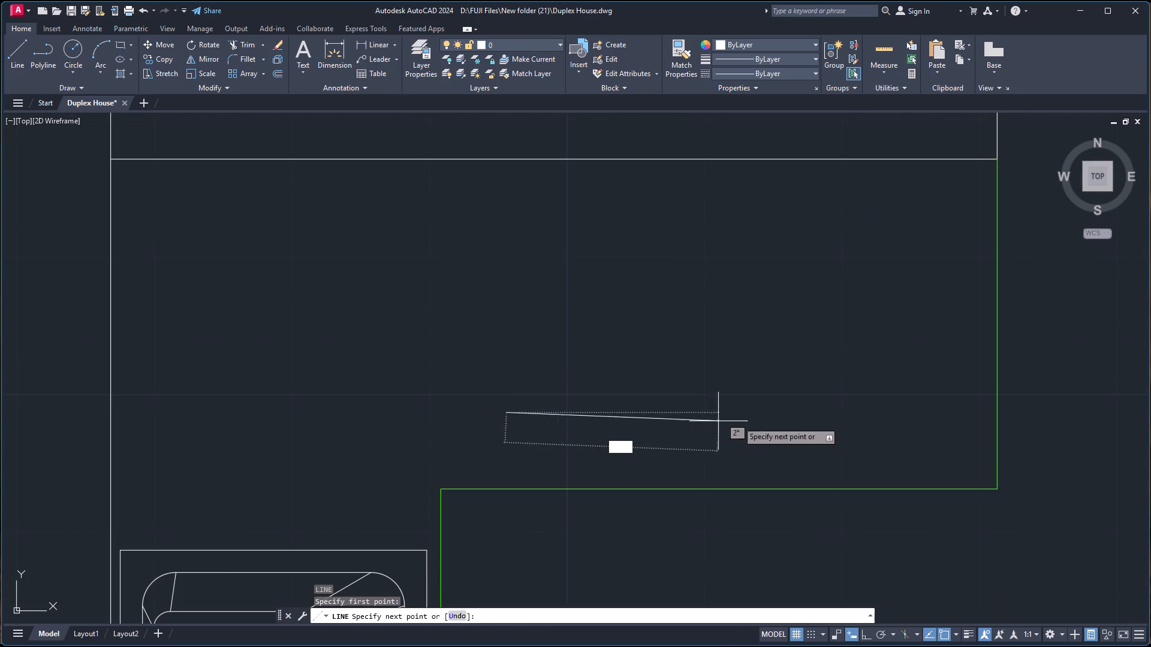
key("F8")
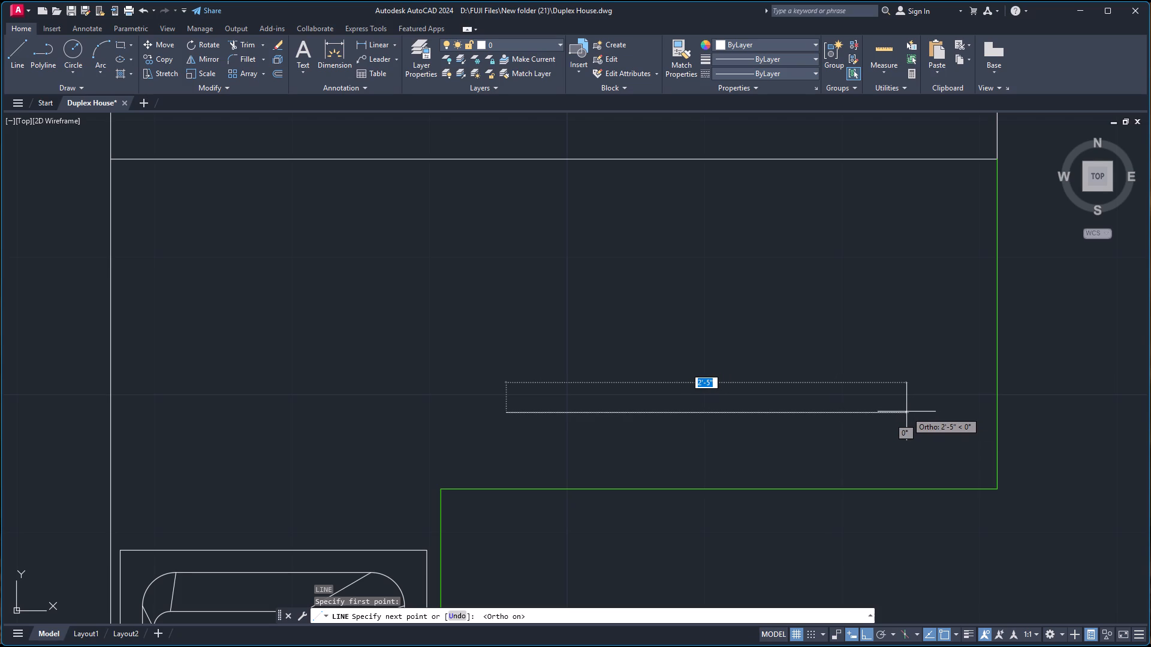
left_click(906, 412)
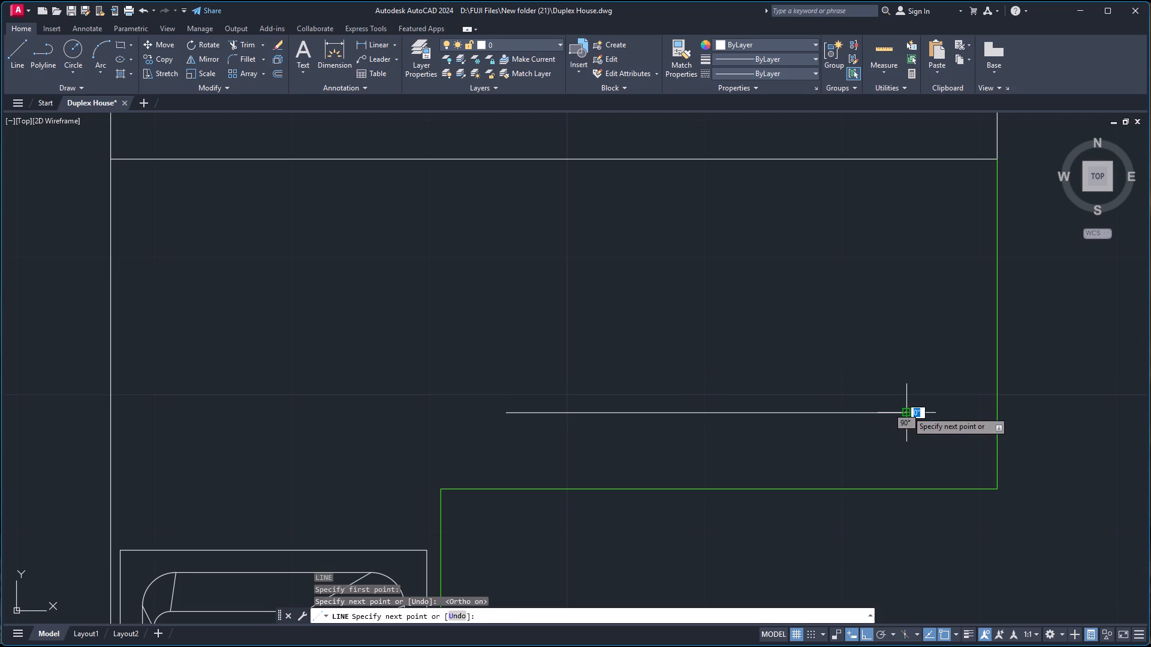
left_click(908, 325)
key("space")
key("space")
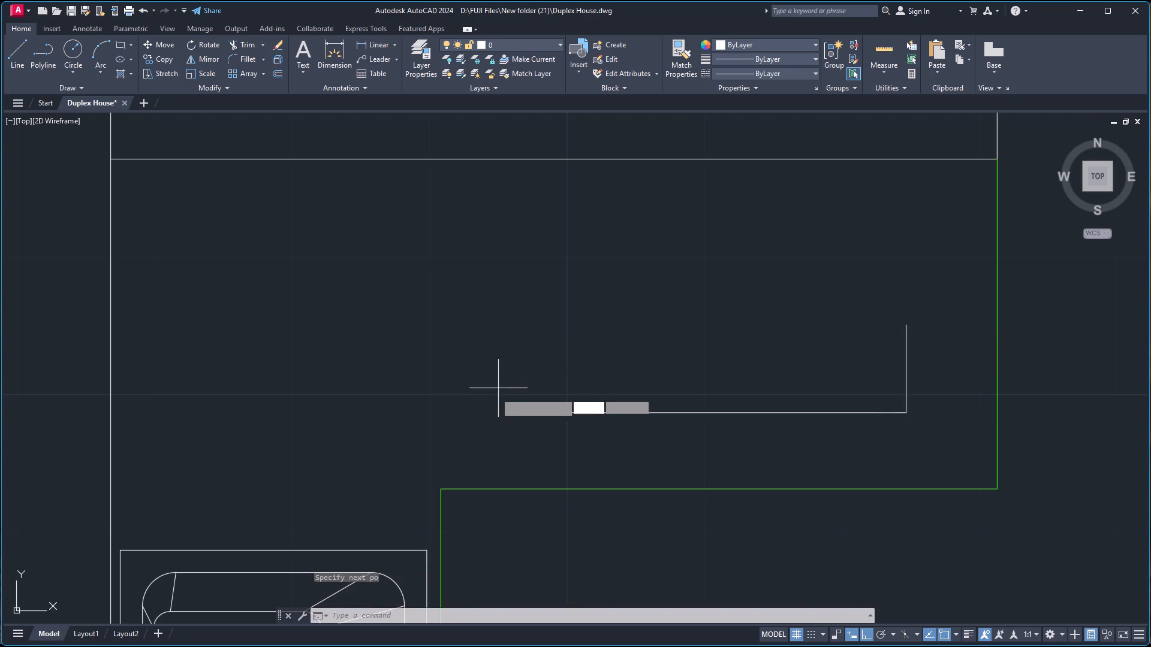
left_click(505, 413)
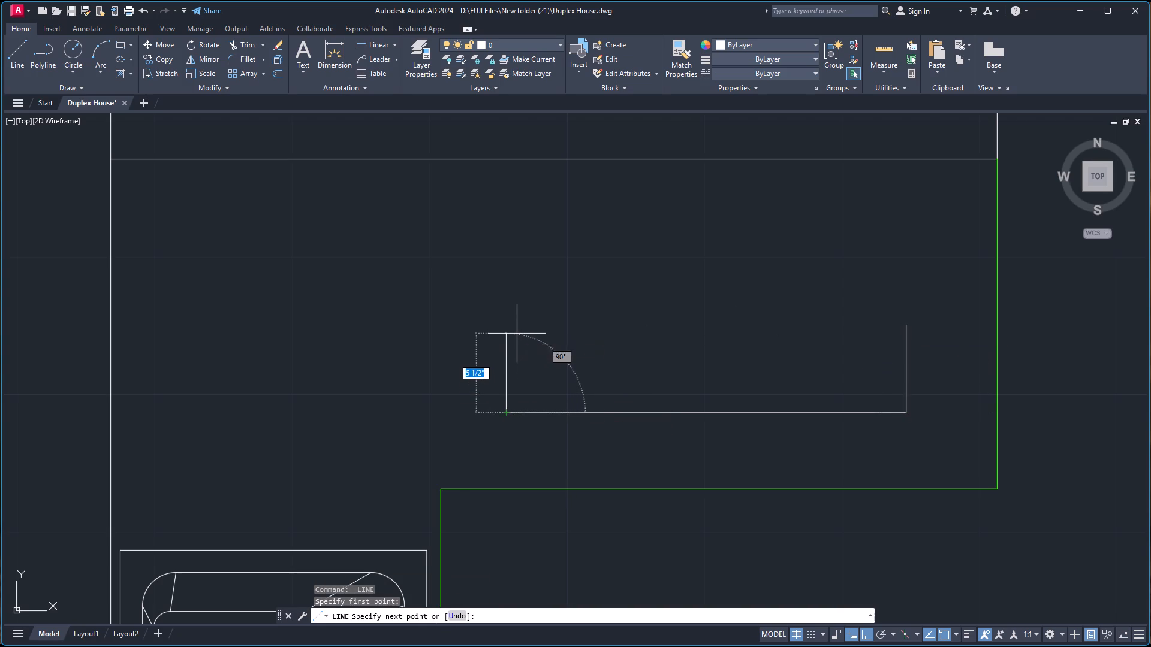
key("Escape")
Check the right vertical line's length and draw a matching 6.5" line upward from the left end of the horizontal line.
left_click(905, 352)
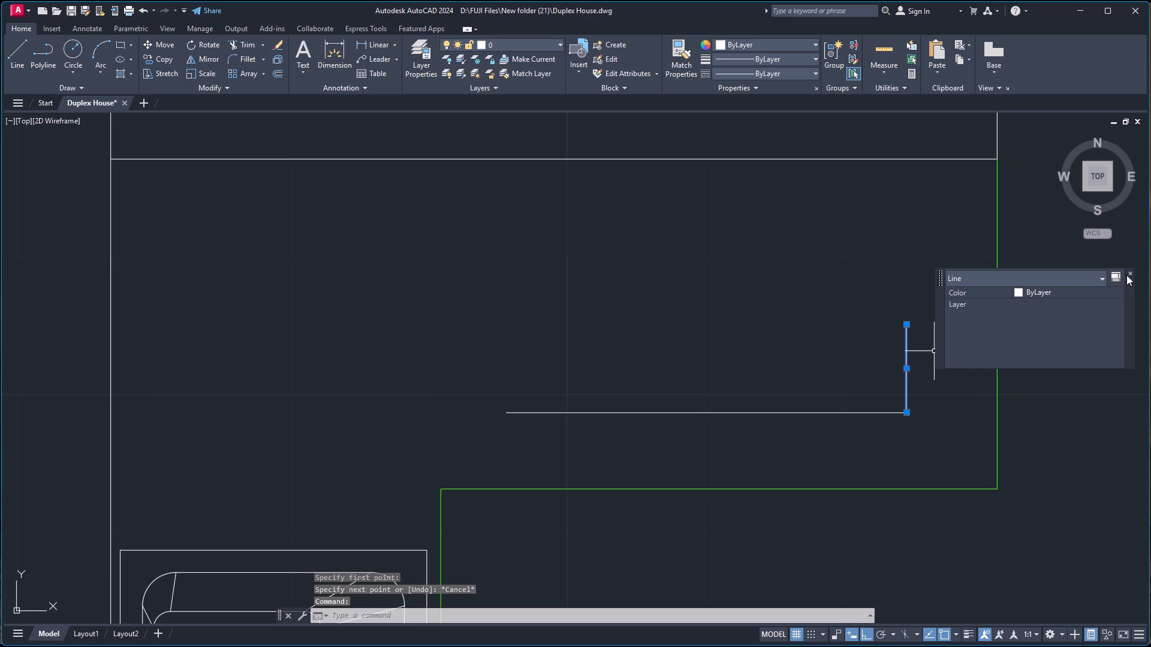
left_click(1054, 353)
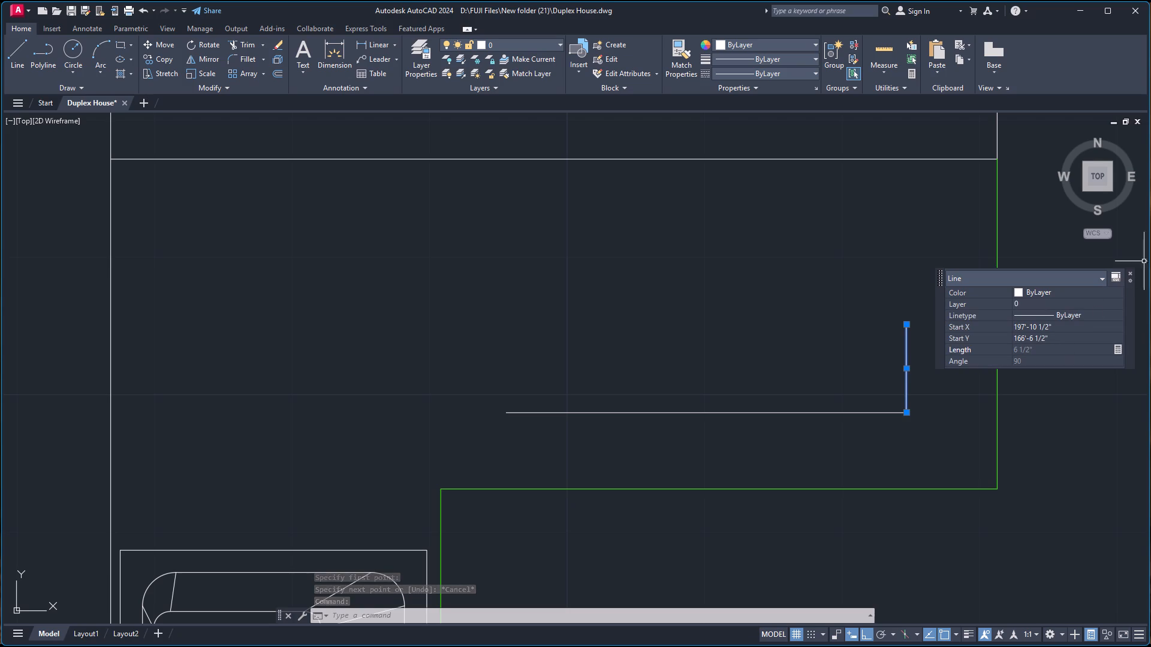
left_click(1128, 275)
key("Escape")
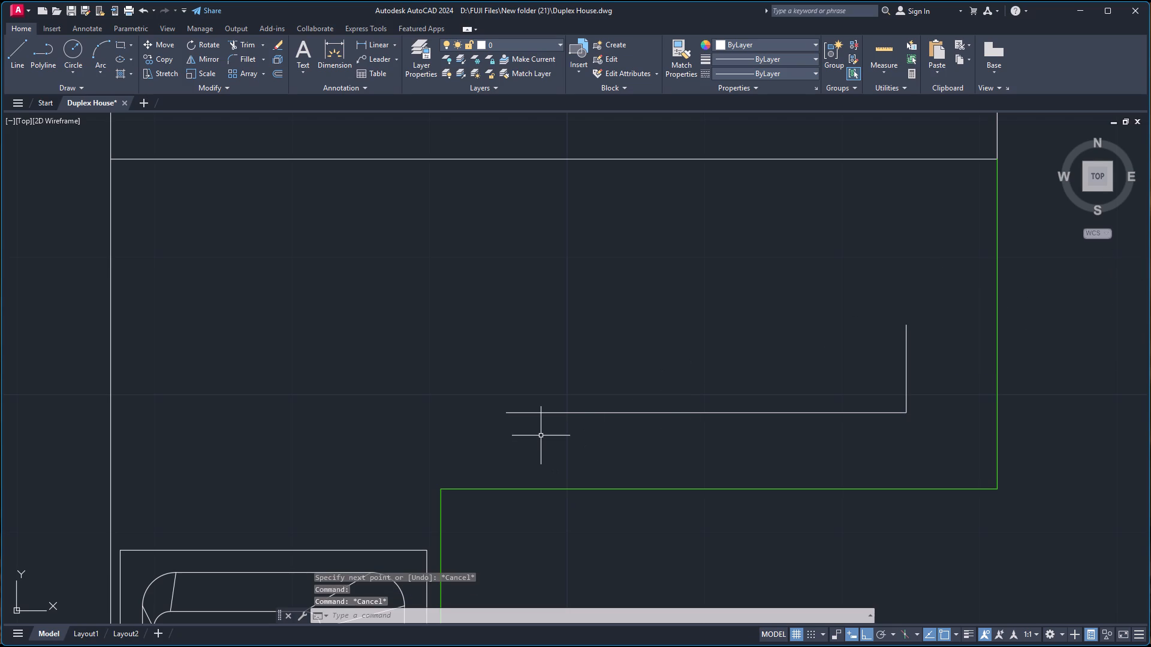
key("space")
left_click(506, 413)
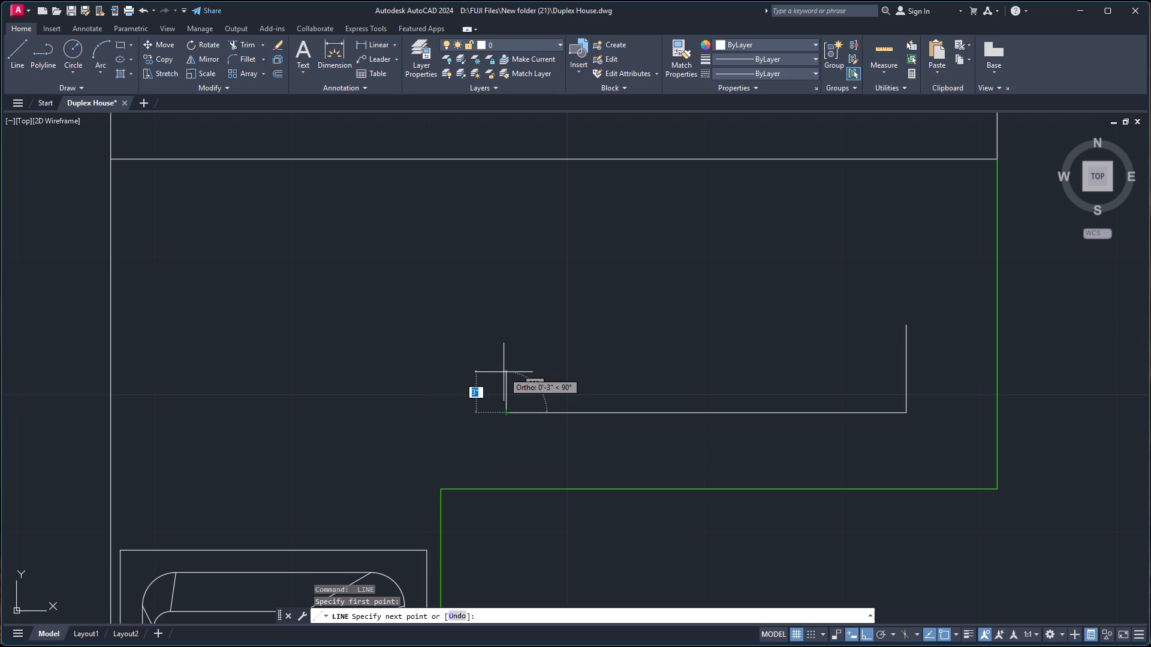
type("6.5")
key("Return")
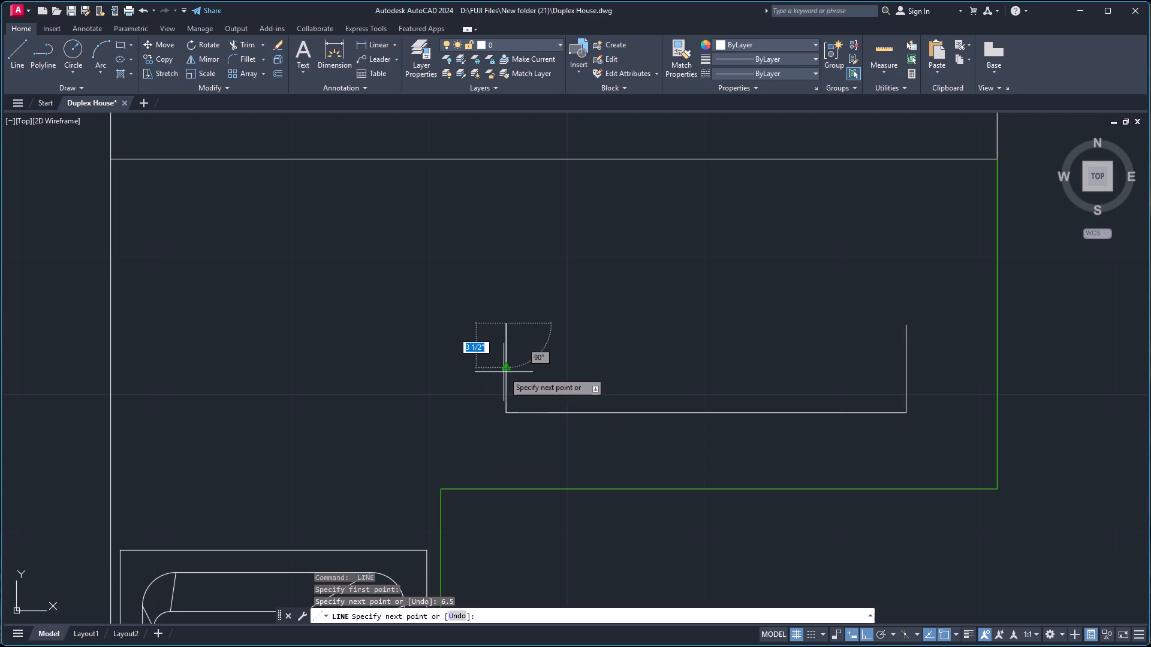
key("space")
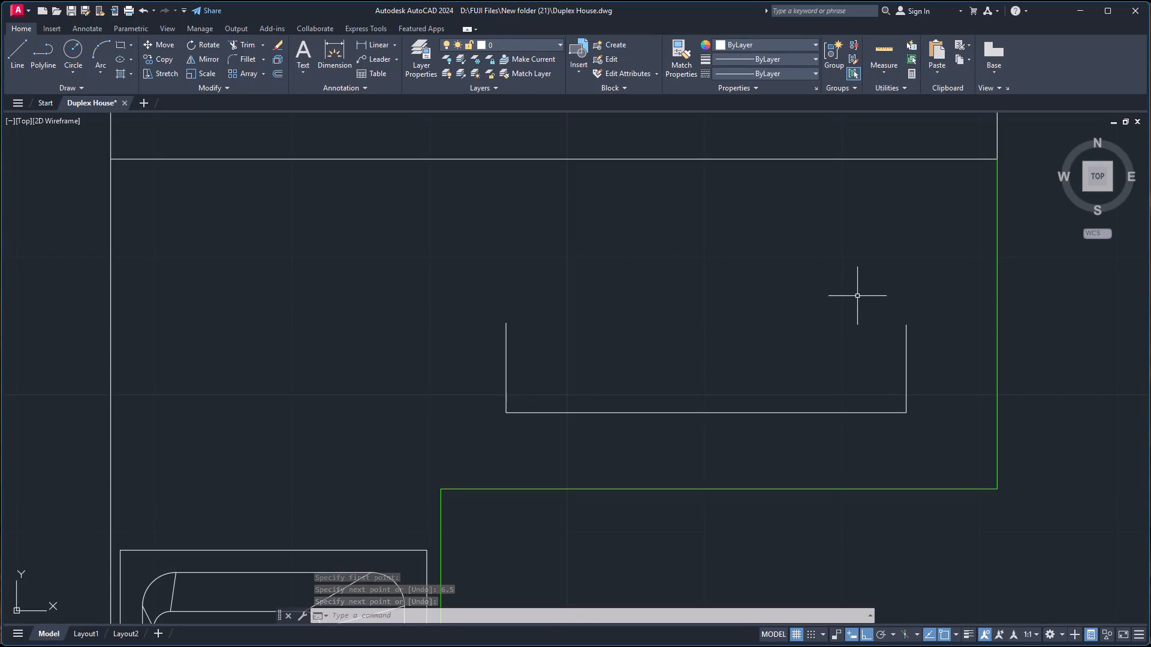
Copy the horizontal line by its midpoint about 8" straight up, above the two vertical lines.
left_click(722, 413)
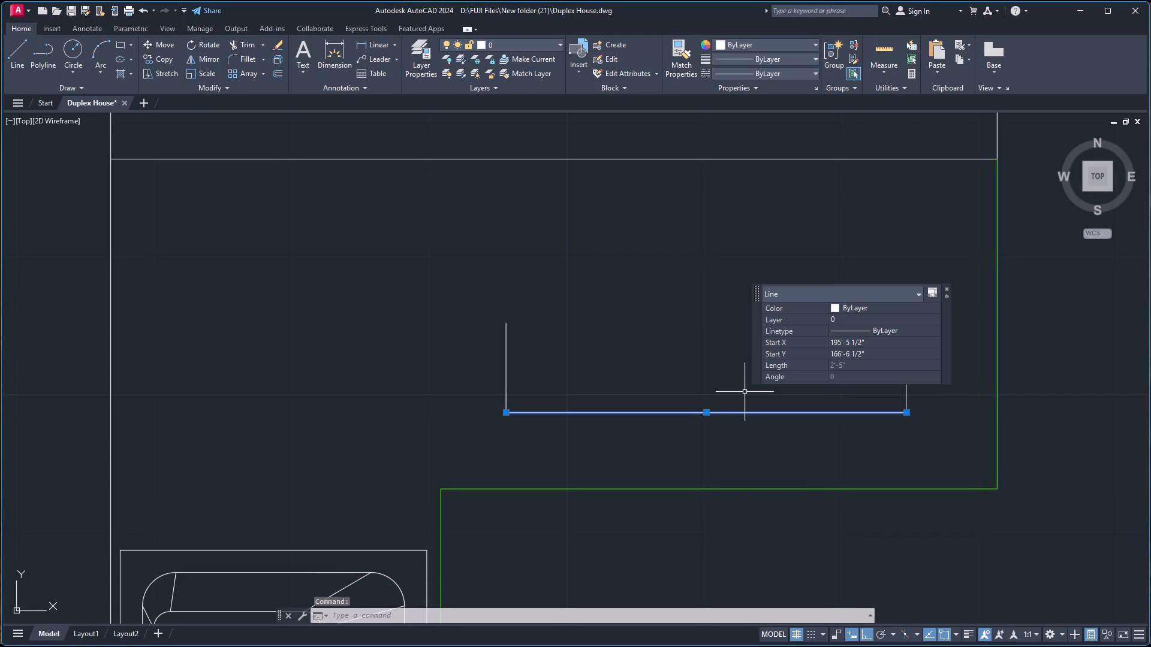
type("CO")
key("Return")
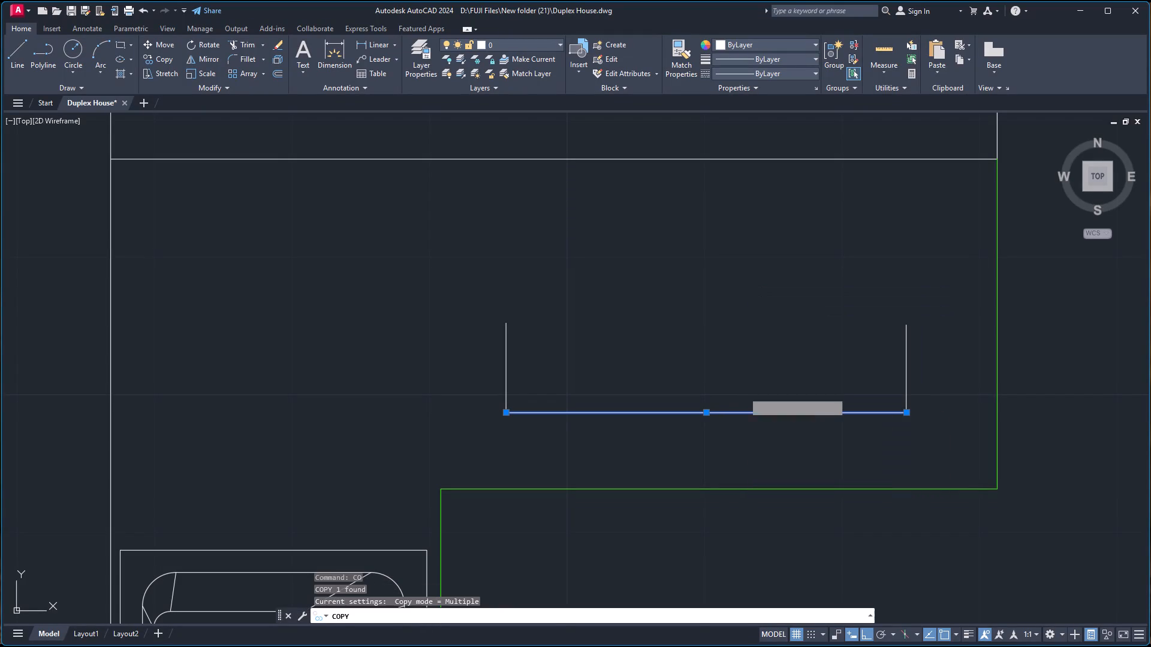
left_click(704, 415)
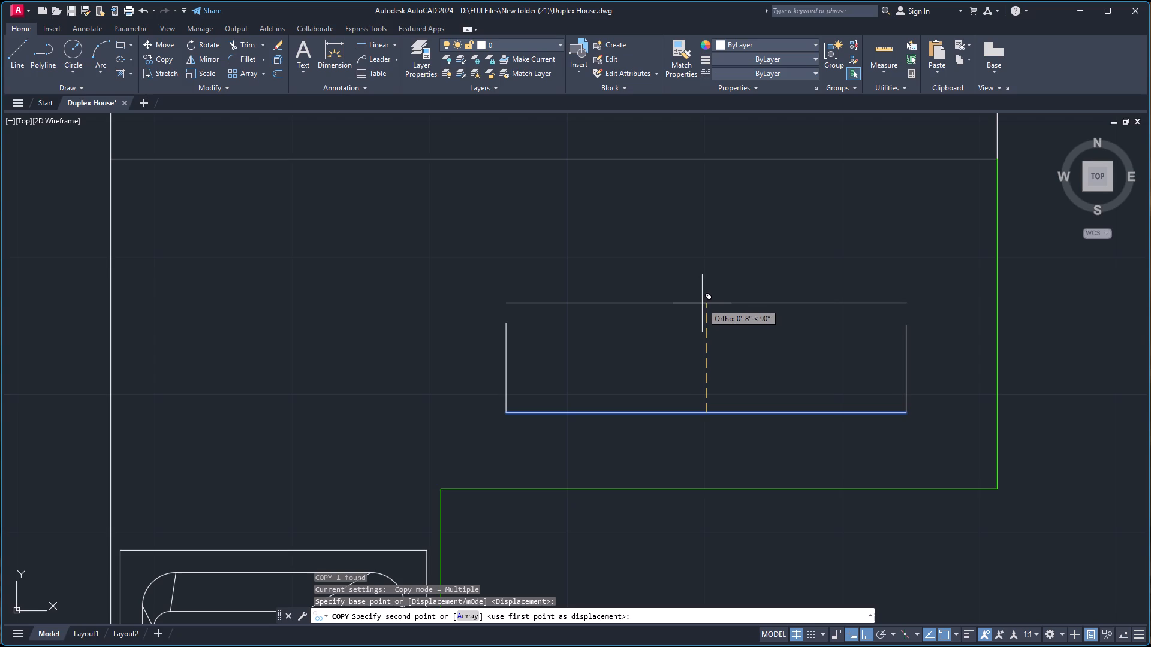
left_click(702, 303)
key("space")
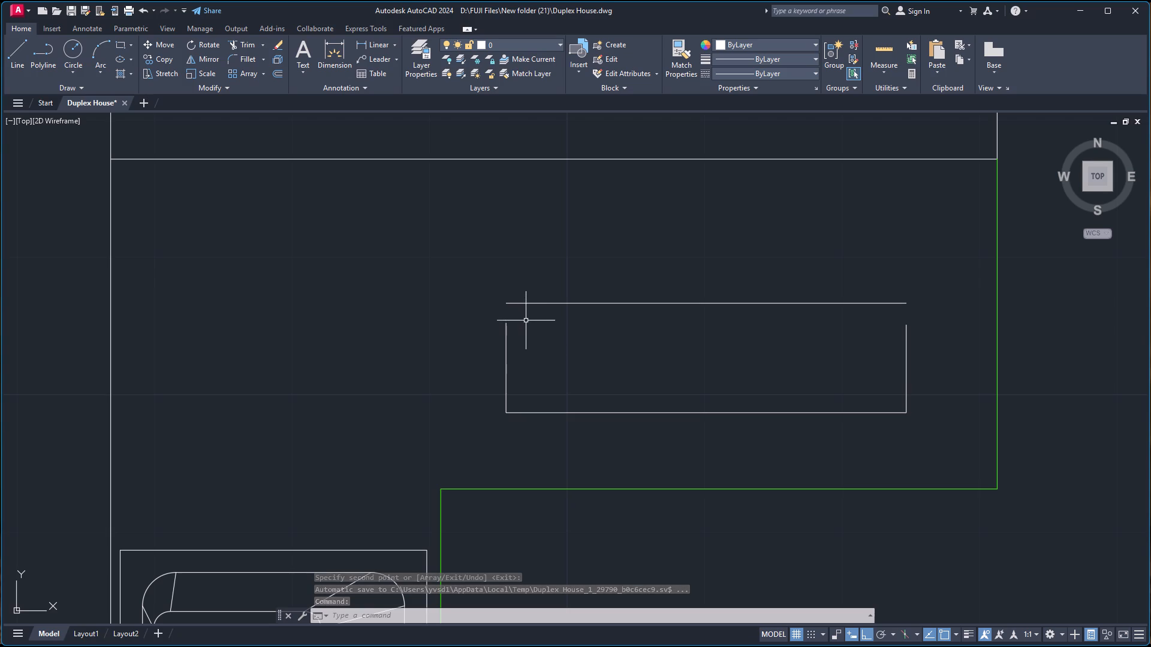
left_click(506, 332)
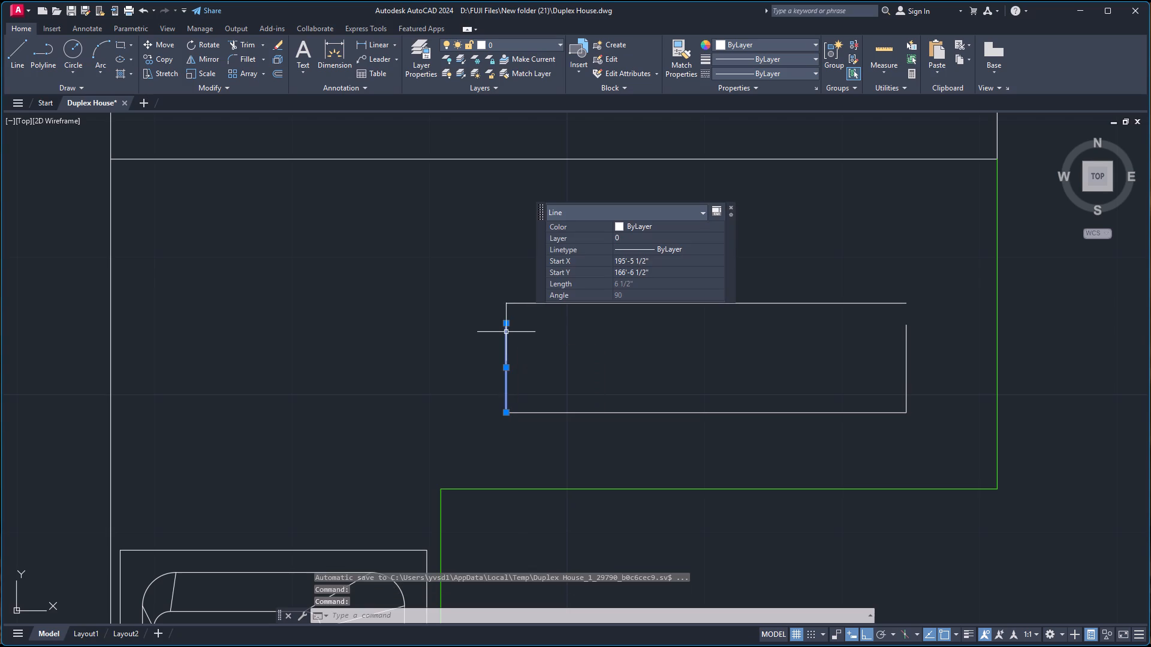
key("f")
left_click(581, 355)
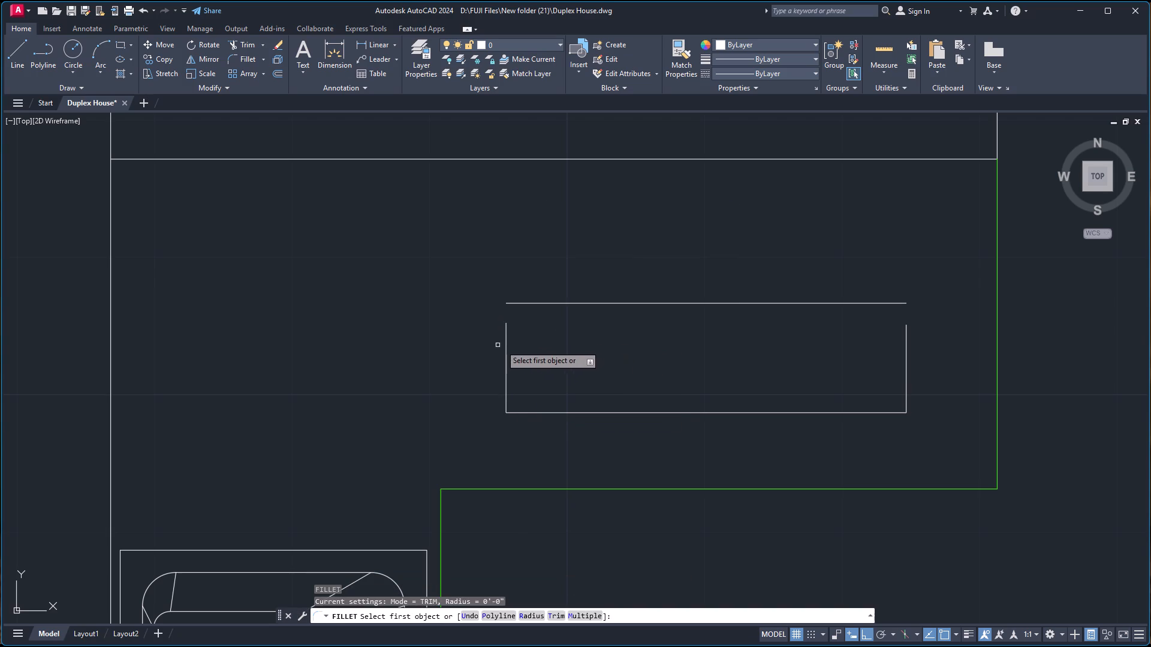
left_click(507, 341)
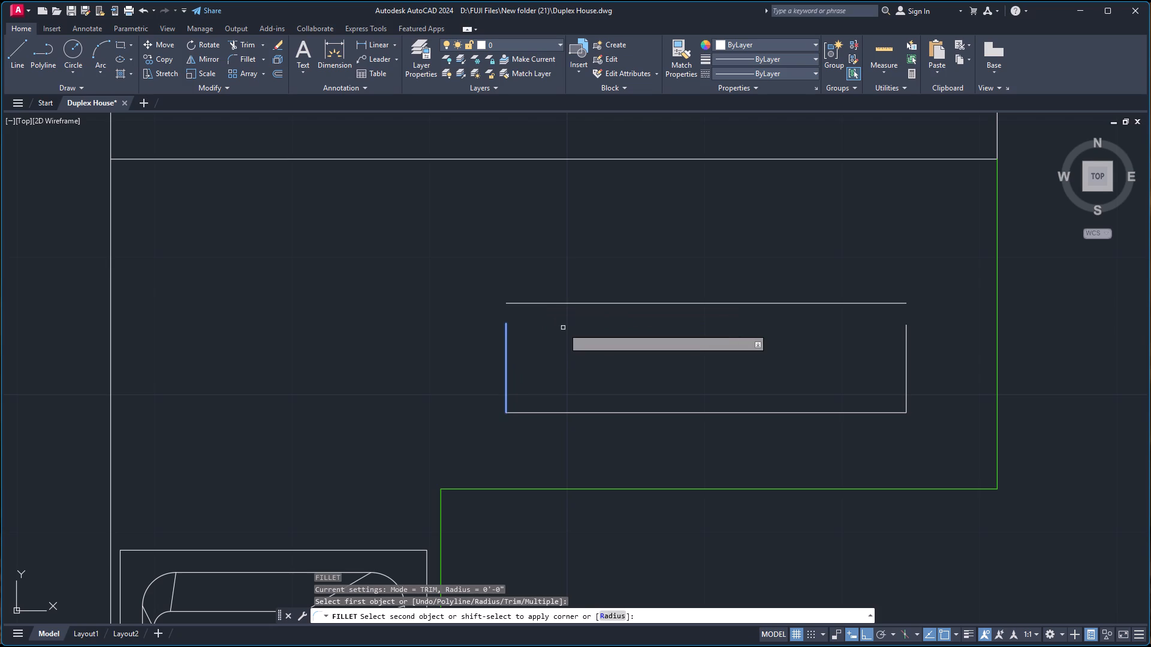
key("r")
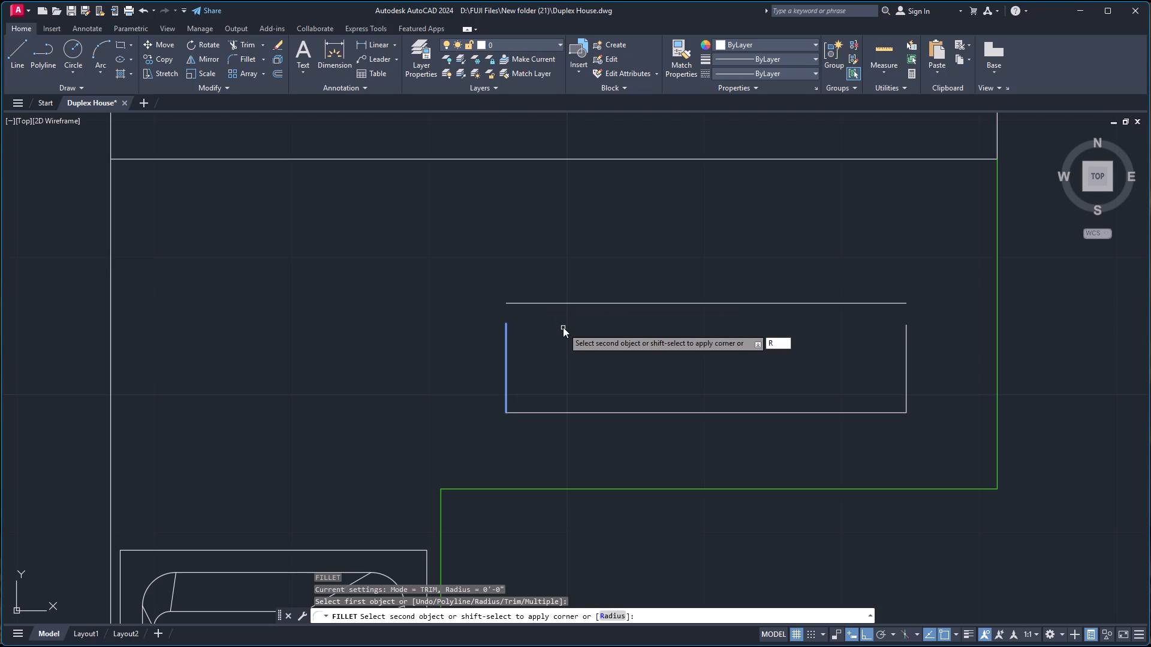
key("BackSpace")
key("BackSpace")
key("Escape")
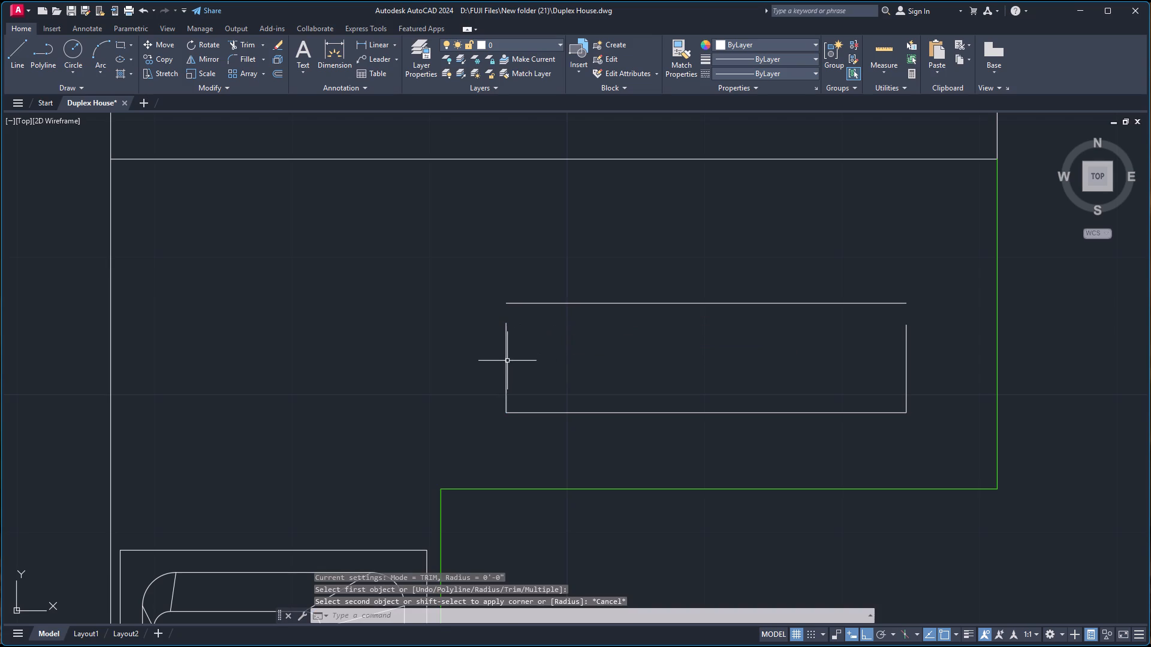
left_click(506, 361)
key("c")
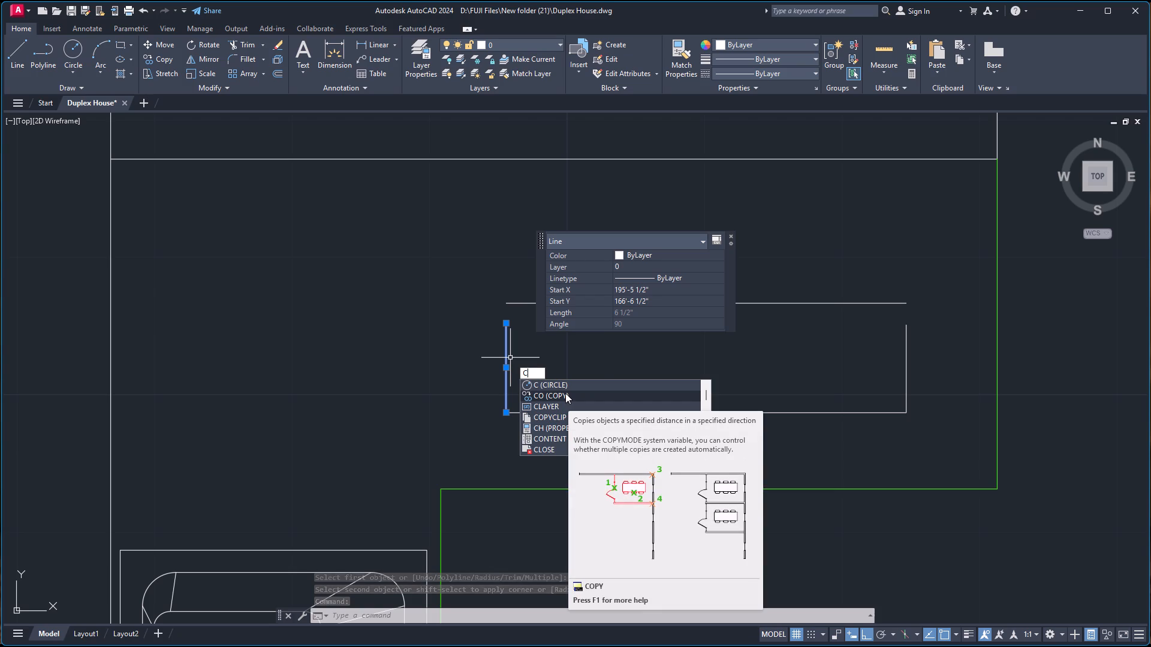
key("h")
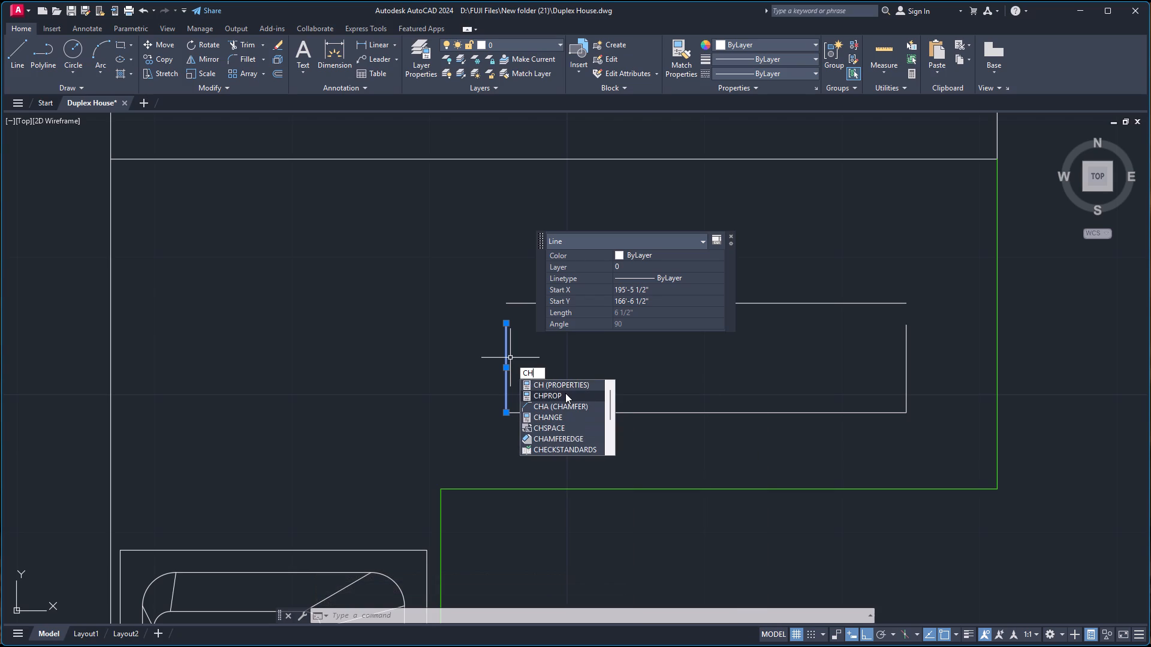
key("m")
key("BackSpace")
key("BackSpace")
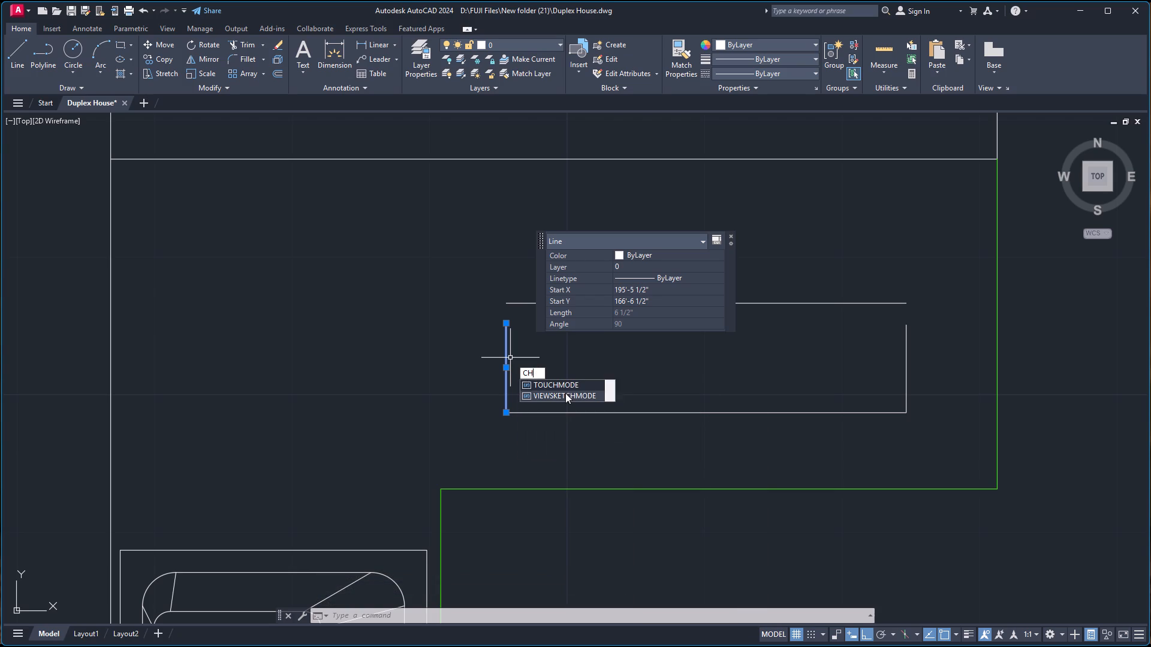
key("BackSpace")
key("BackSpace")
Fillet the stove outline's upper-left corner, between the left vertical line and the top line, with a 3" radius.
key("f")
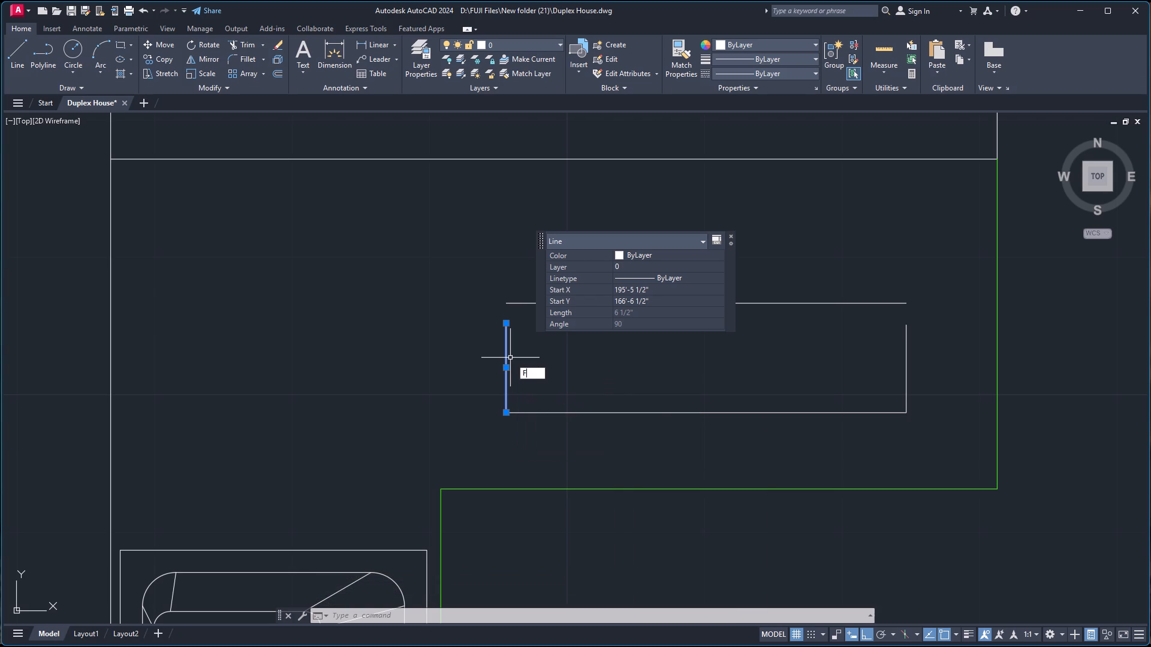
key("Return")
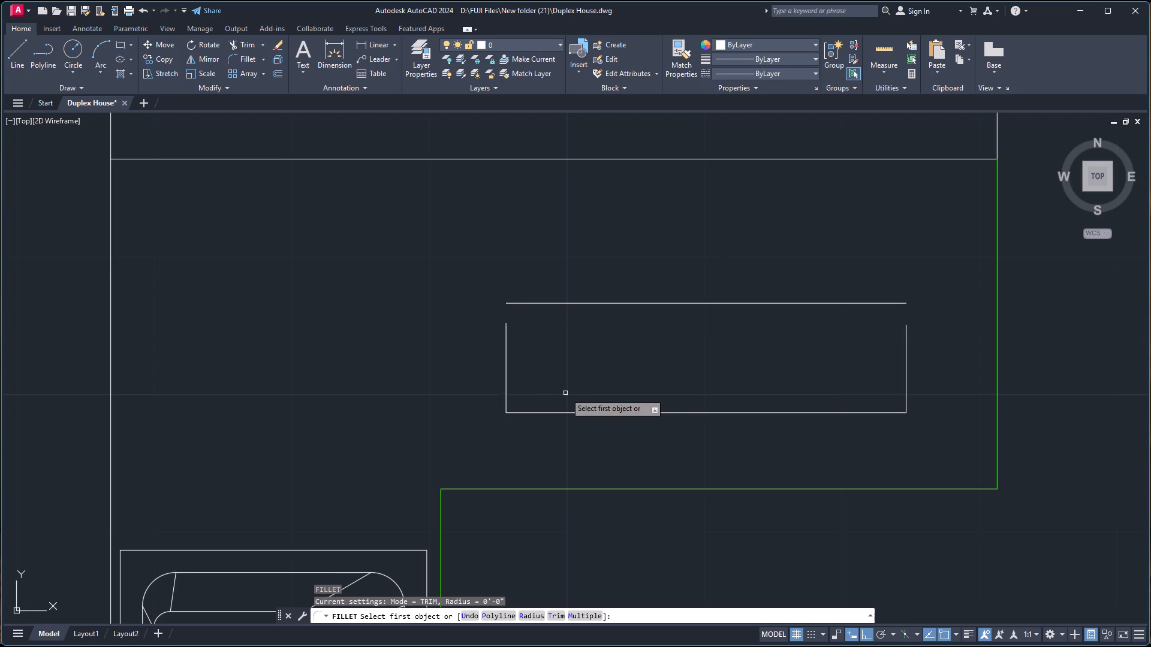
left_click(507, 342)
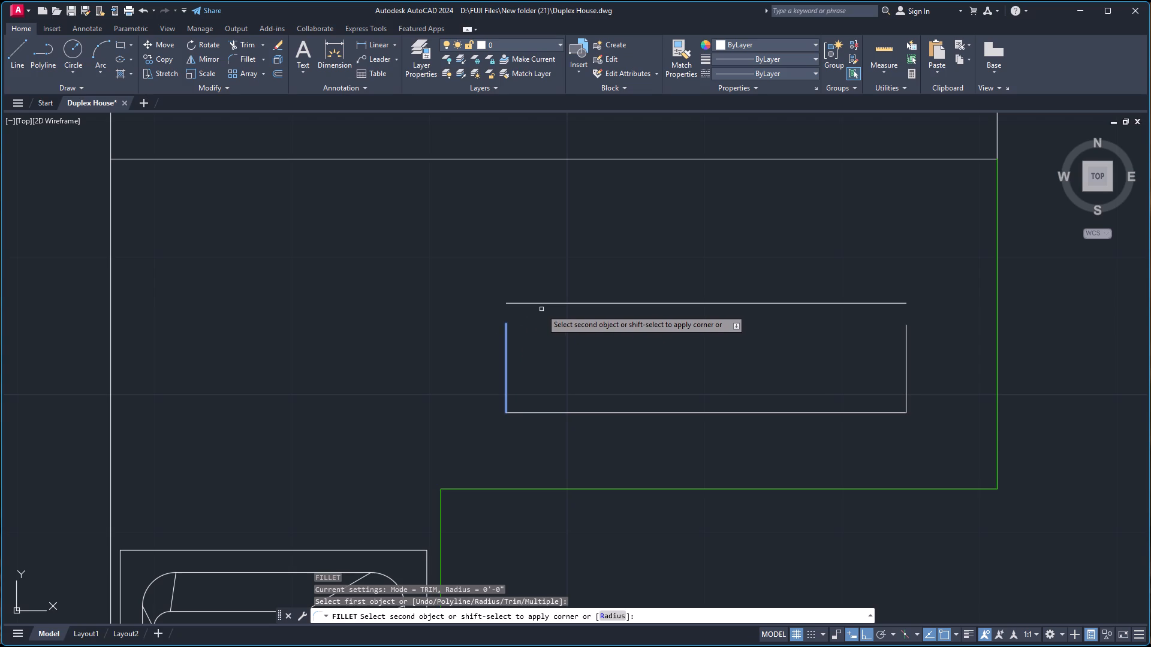
key("r")
key("Return")
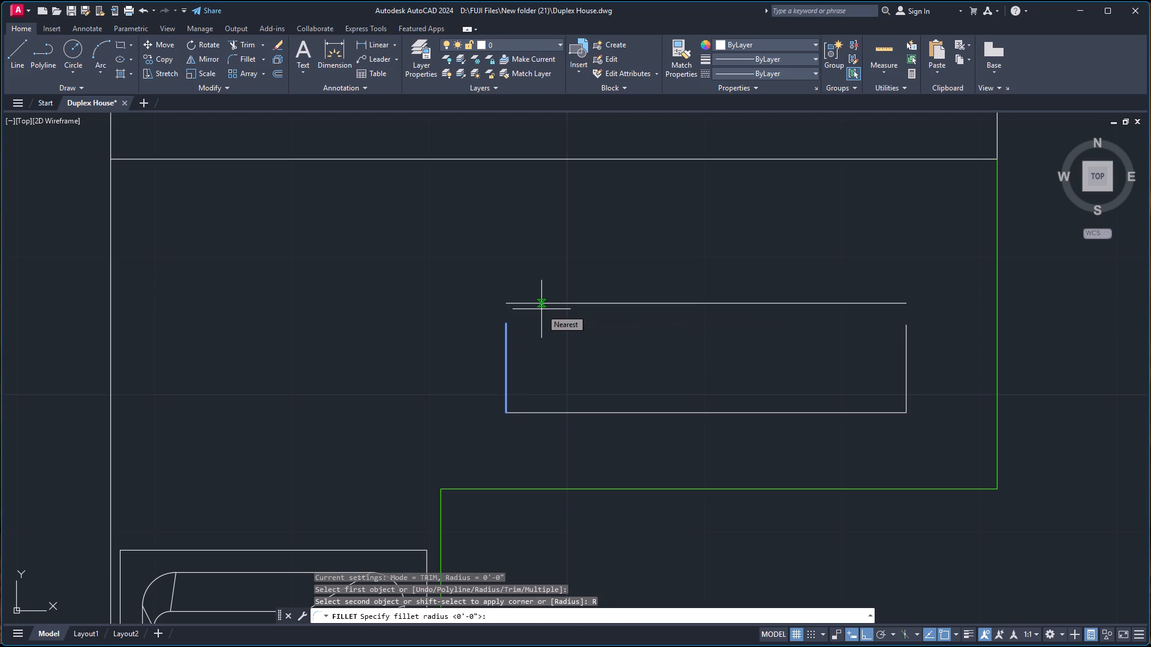
key("5")
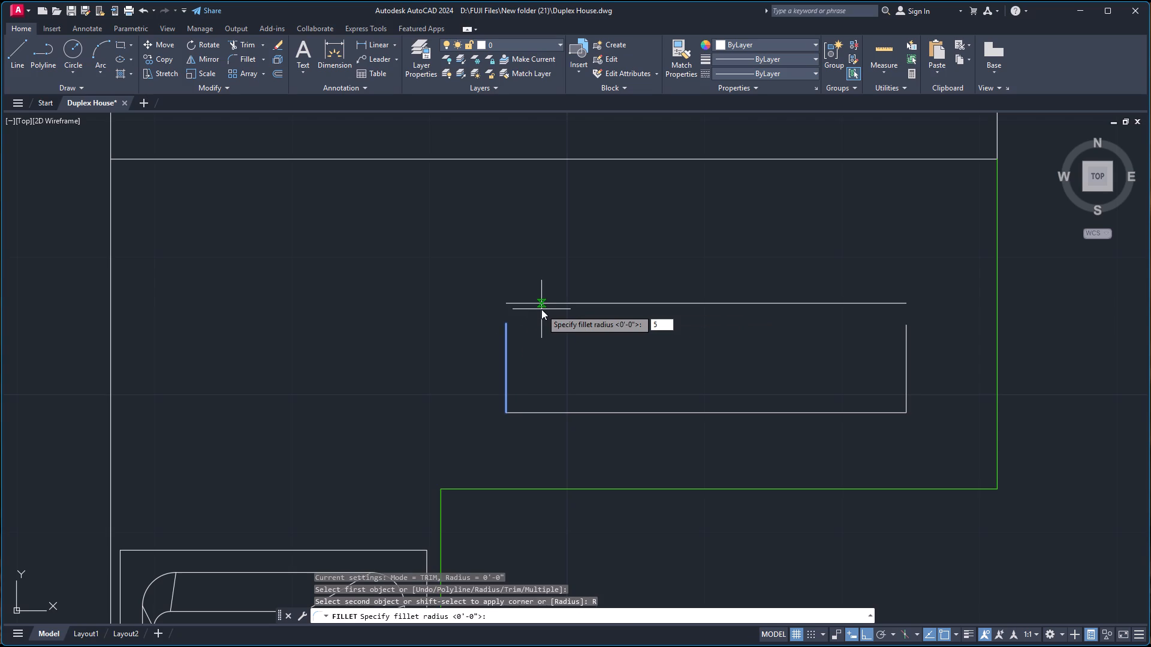
key("Return")
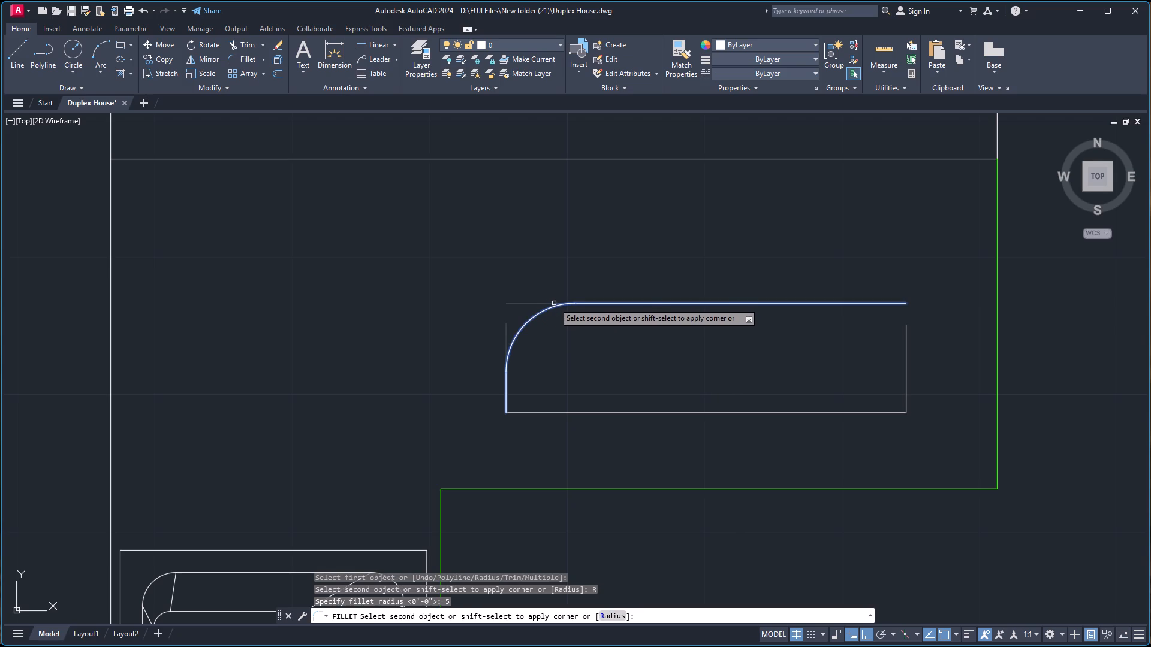
key("r")
key("Return")
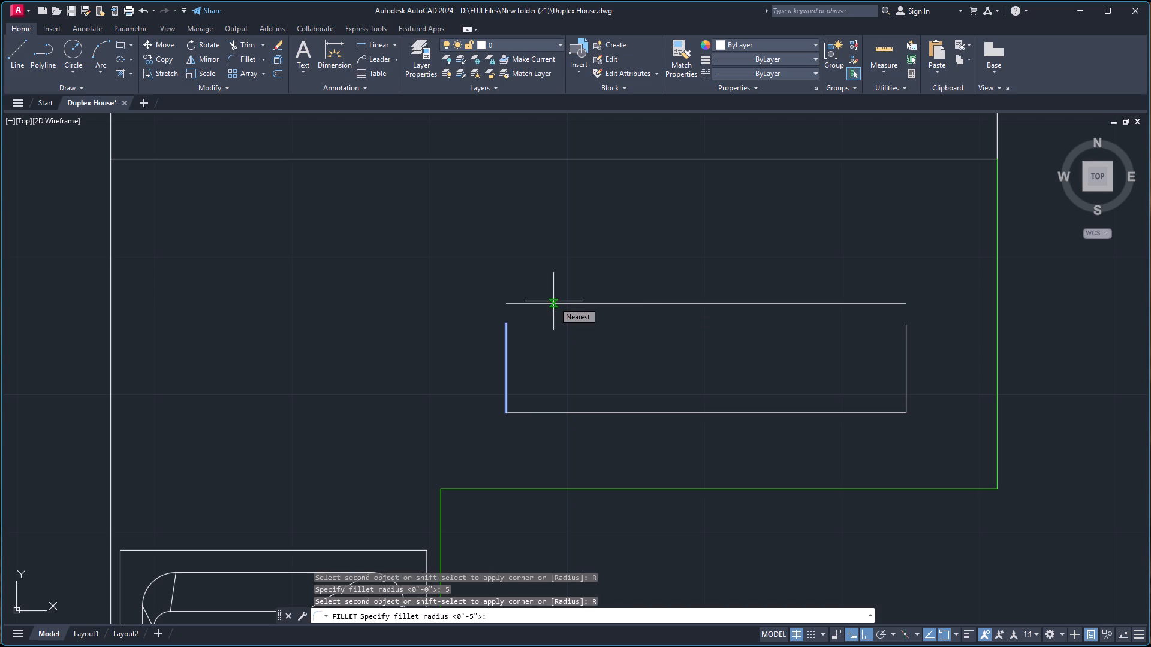
key("3")
key("Return")
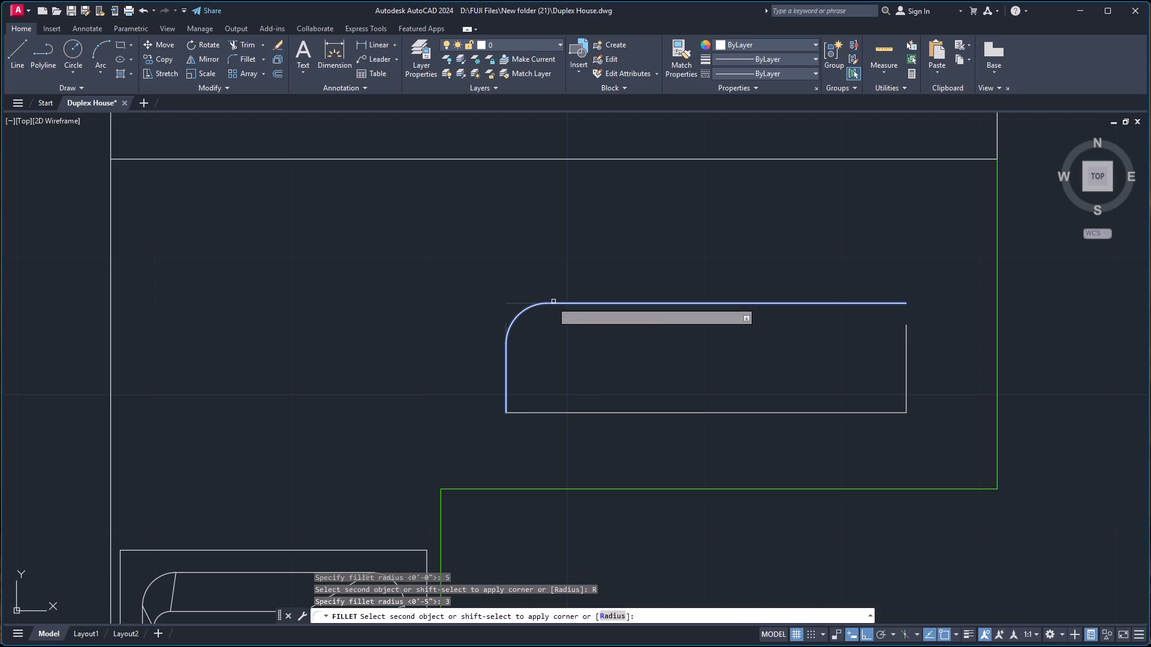
left_click(553, 304)
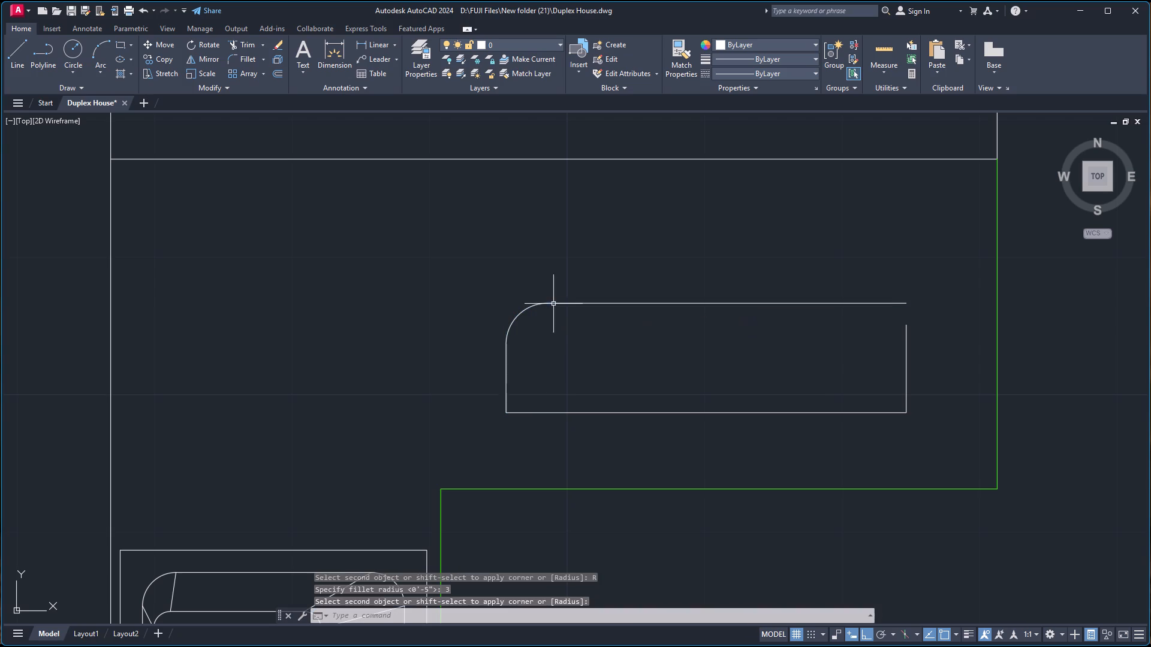
Fillet the stove outline's upper-right corner, between the right vertical line and the top line, with a 3" radius.
left_click(906, 345)
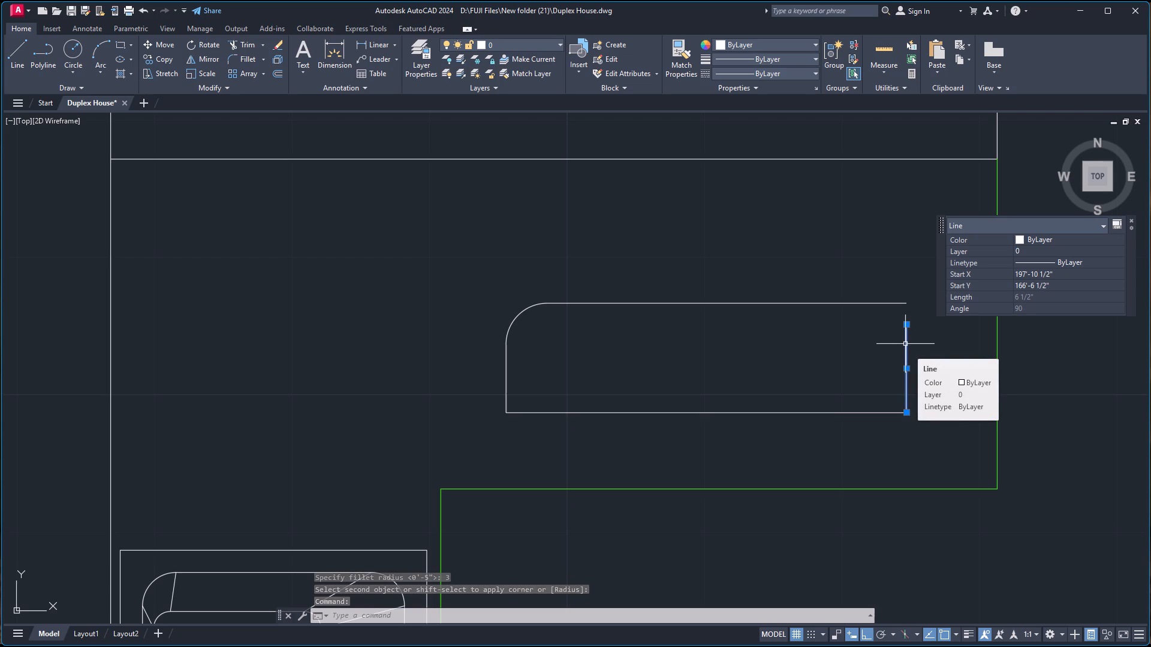
key("f")
key("Return")
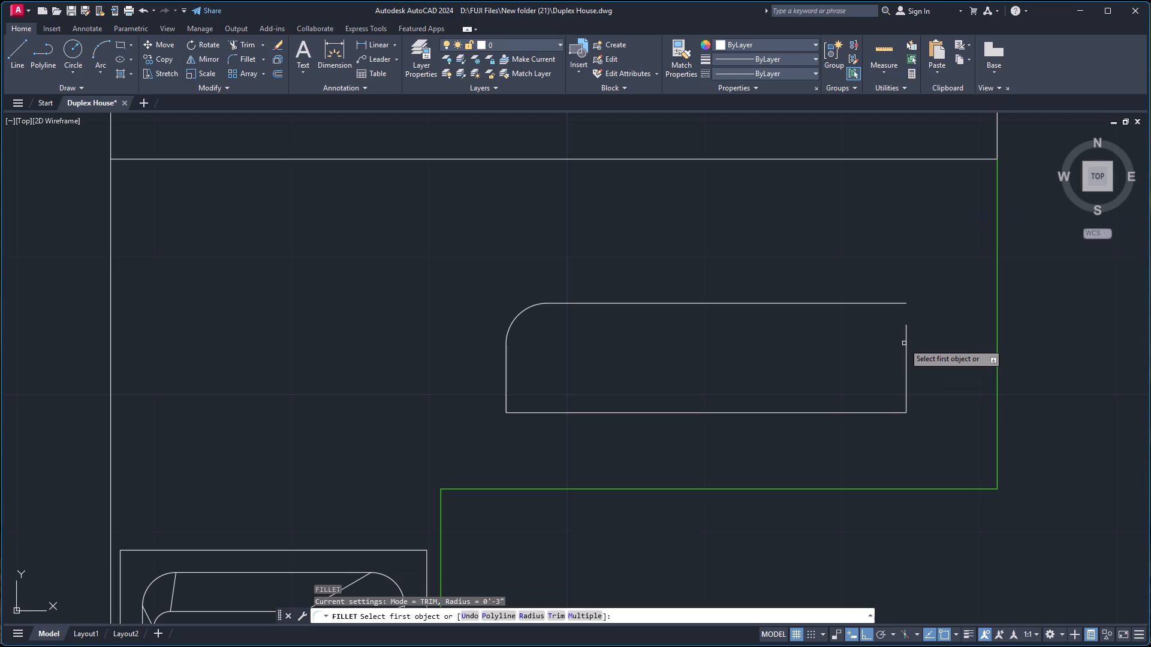
left_click(905, 339)
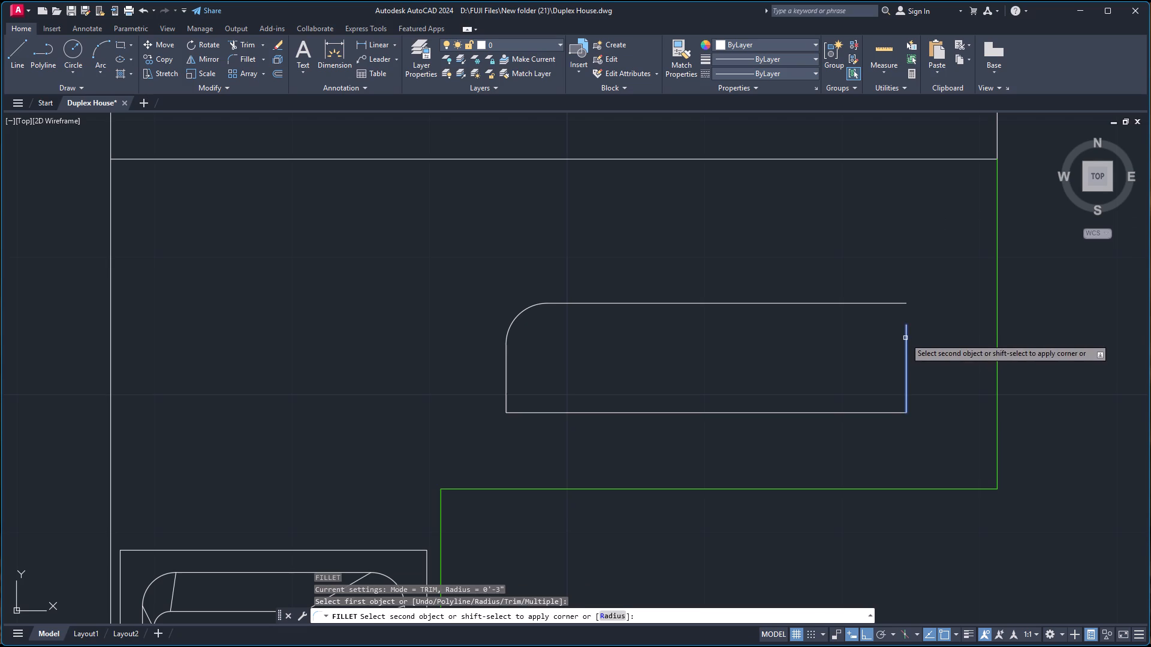
key("r")
key("Return")
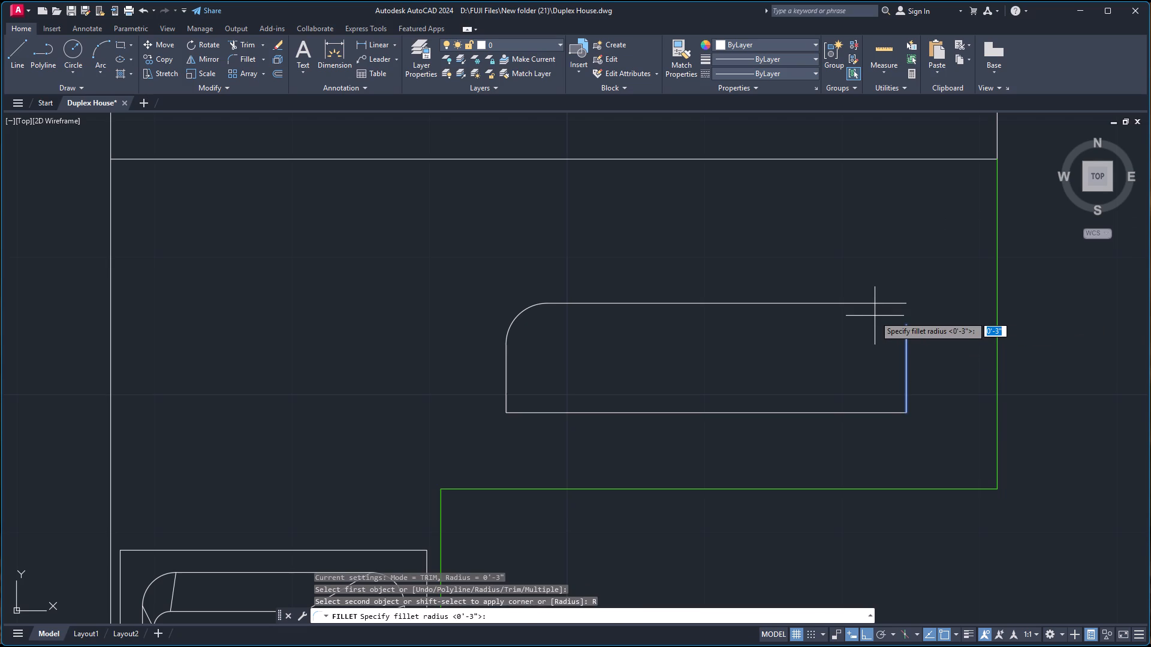
key("Return")
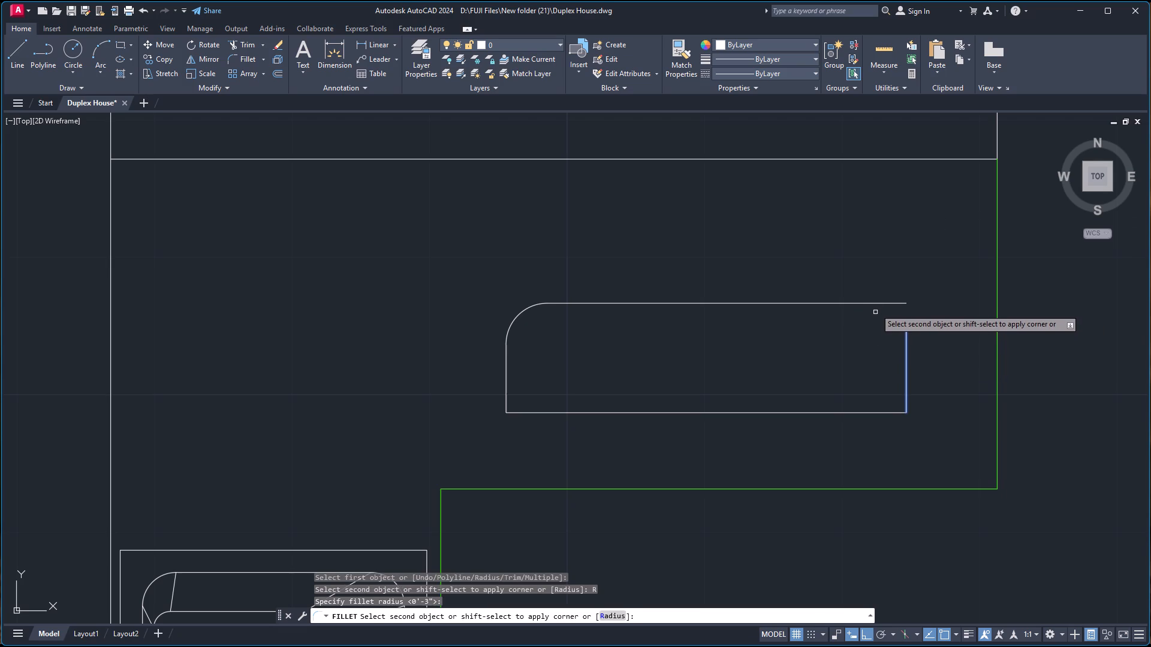
left_click(875, 304)
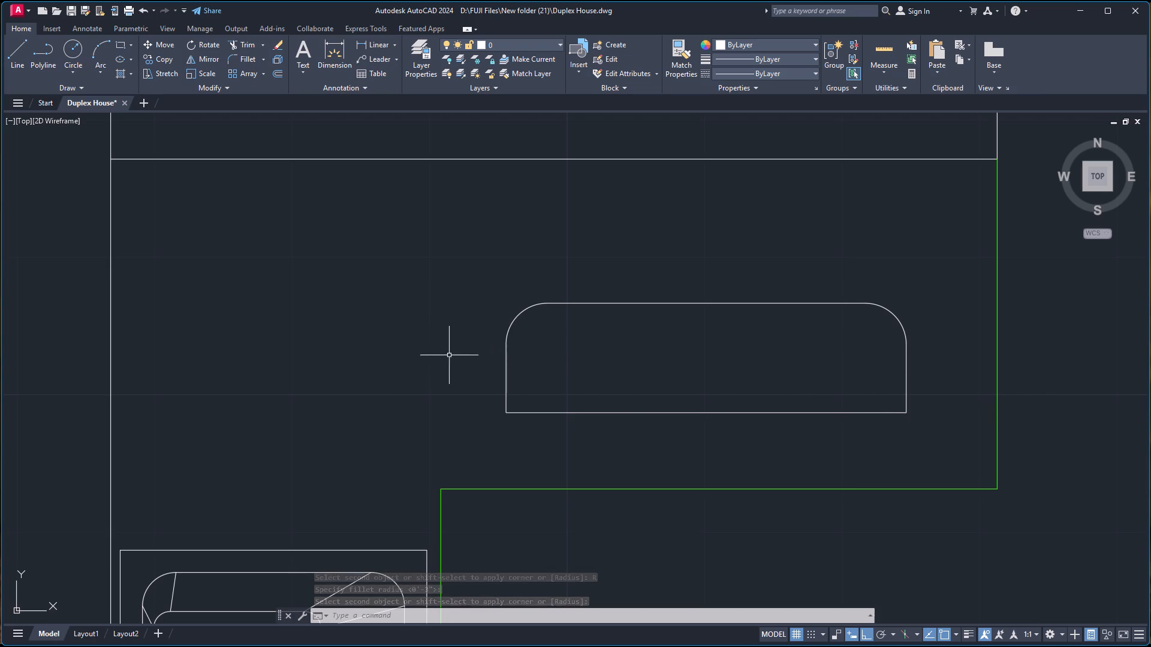
Draw a burner circle of about 2 1/2" radius inside the left part of the stove outline.
key("c")
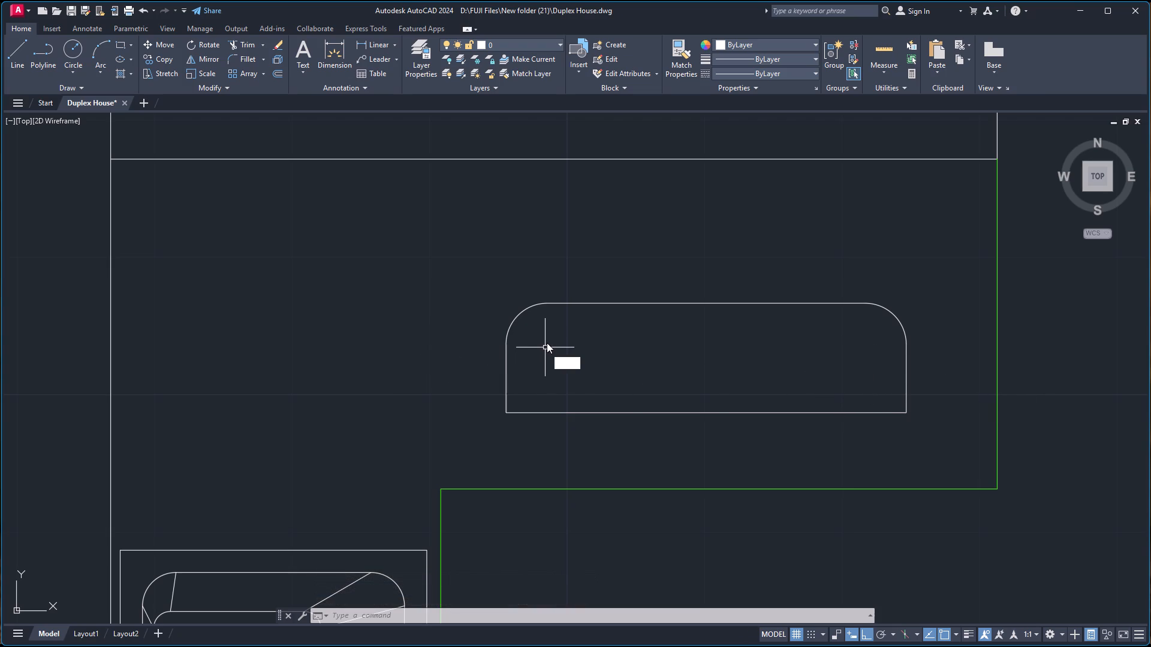
key("Return")
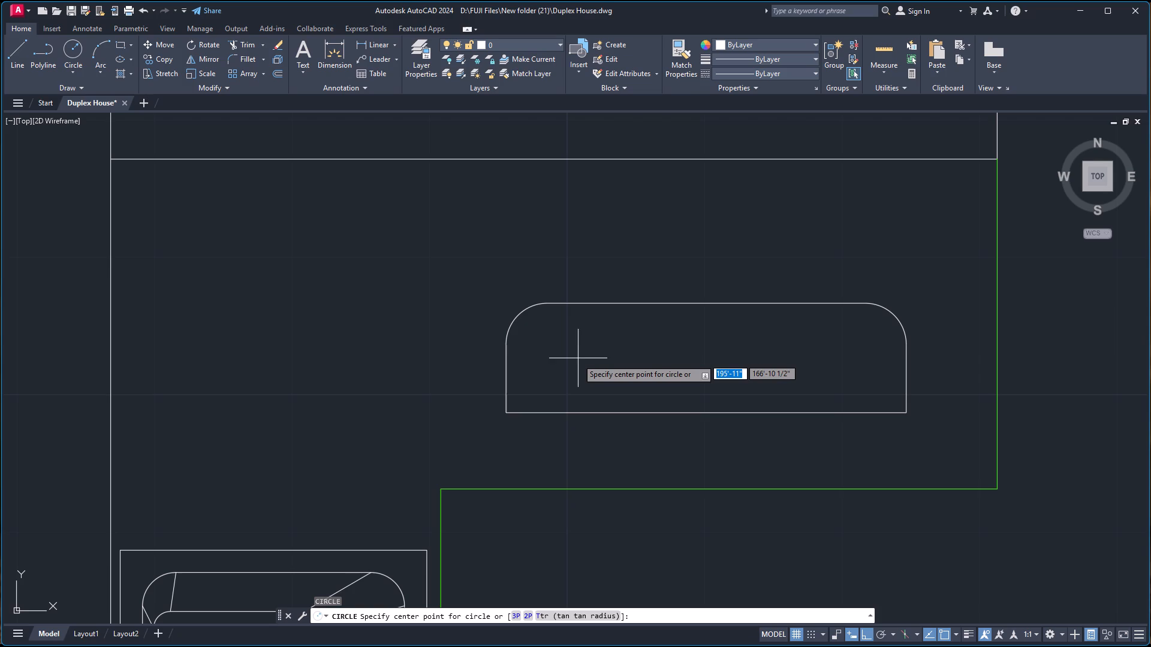
left_click(571, 359)
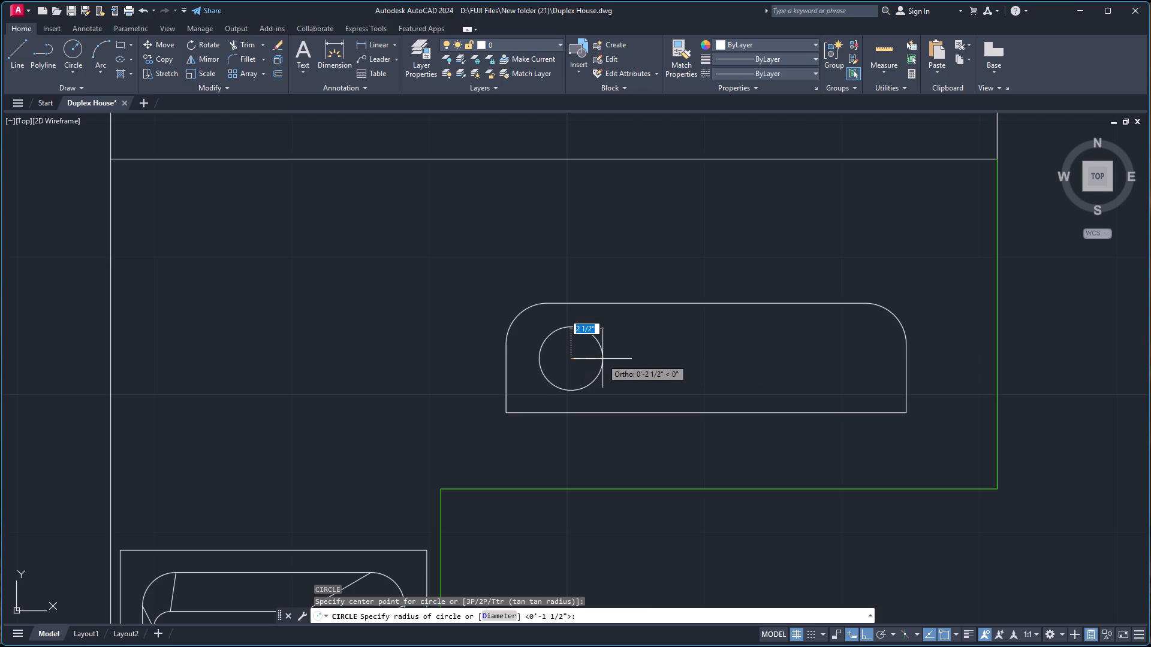
left_click(602, 358)
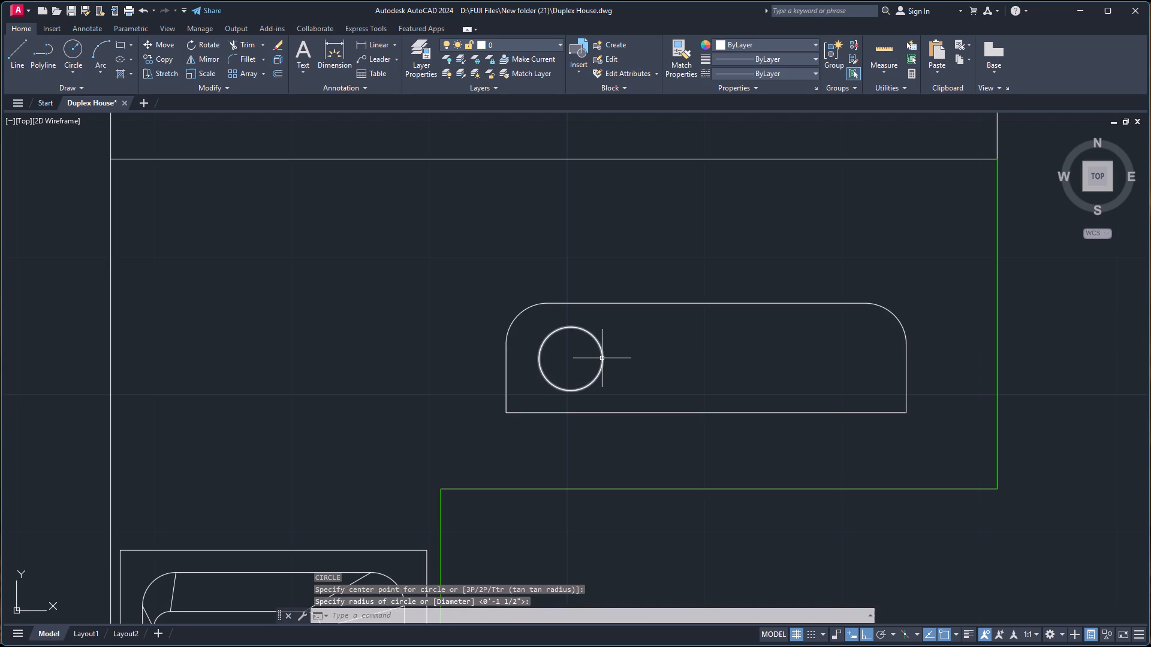
Copy the burner circle from its center about 1'-6 1/2" straight across to the right part of the stove outline.
left_click(602, 358)
type("CO")
key("Return")
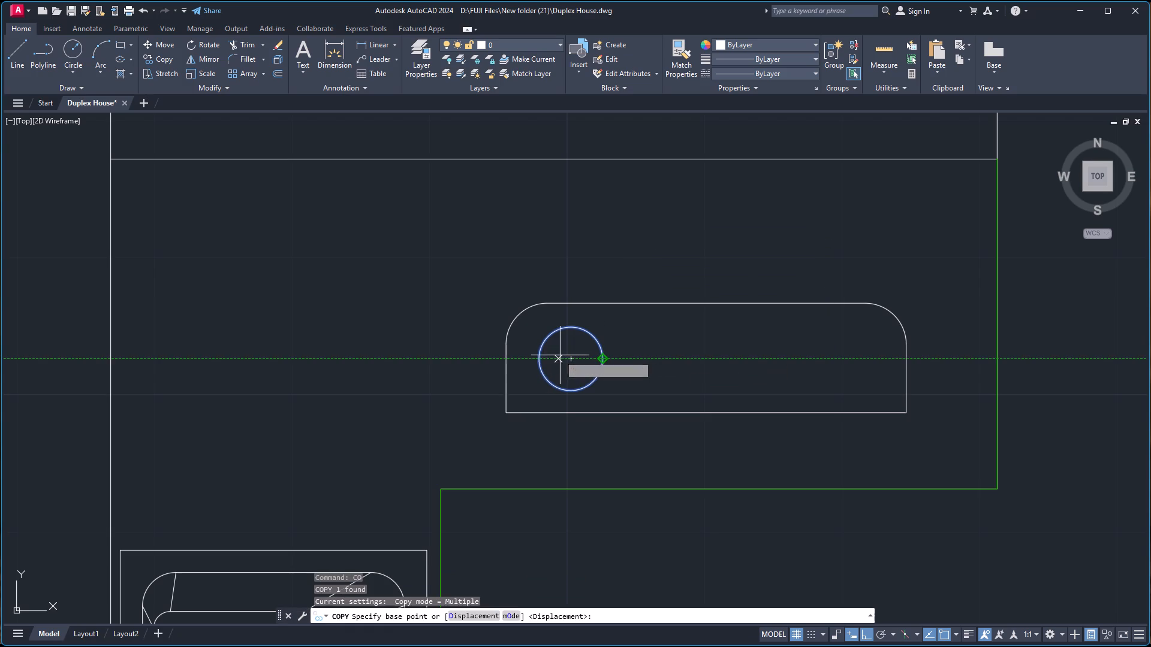
left_click(573, 360)
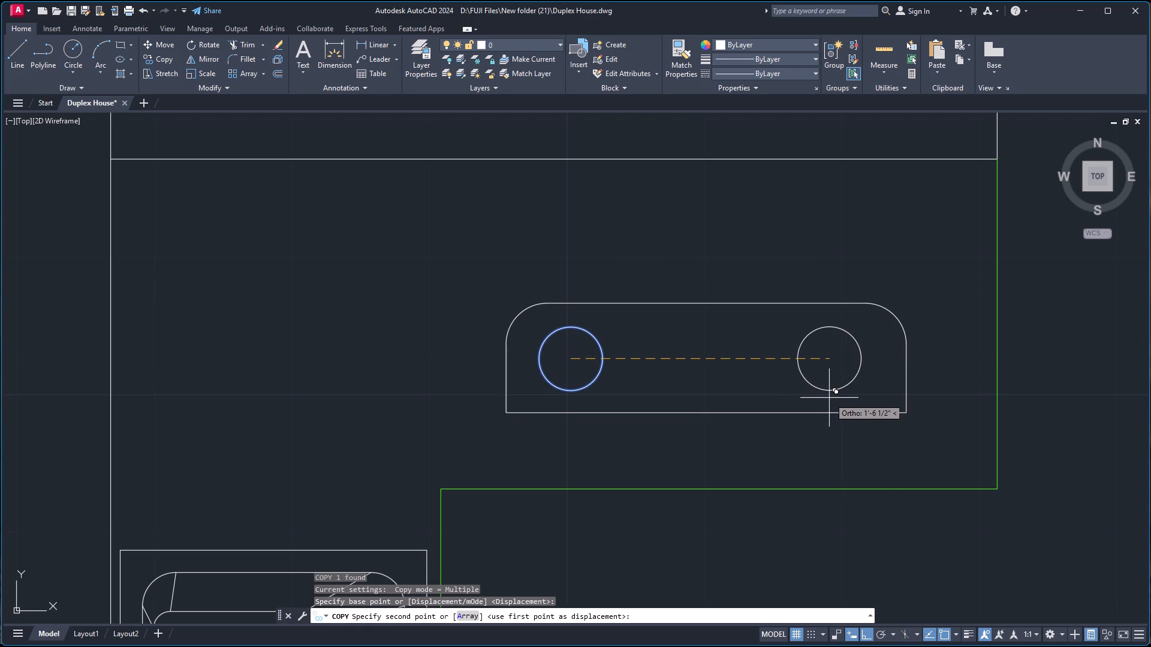
left_click(834, 397)
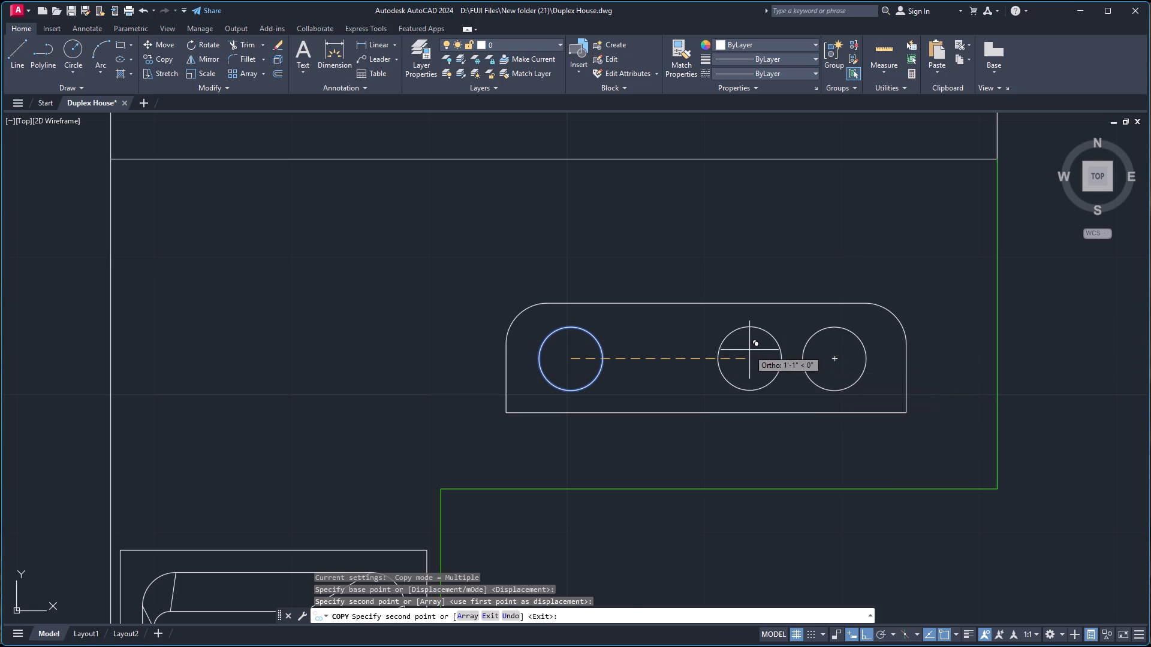
key("space")
Draw a horizontal line about 6" long across the middle of the left burner circle, extending past both sides.
scroll(848, 297, "down", 4)
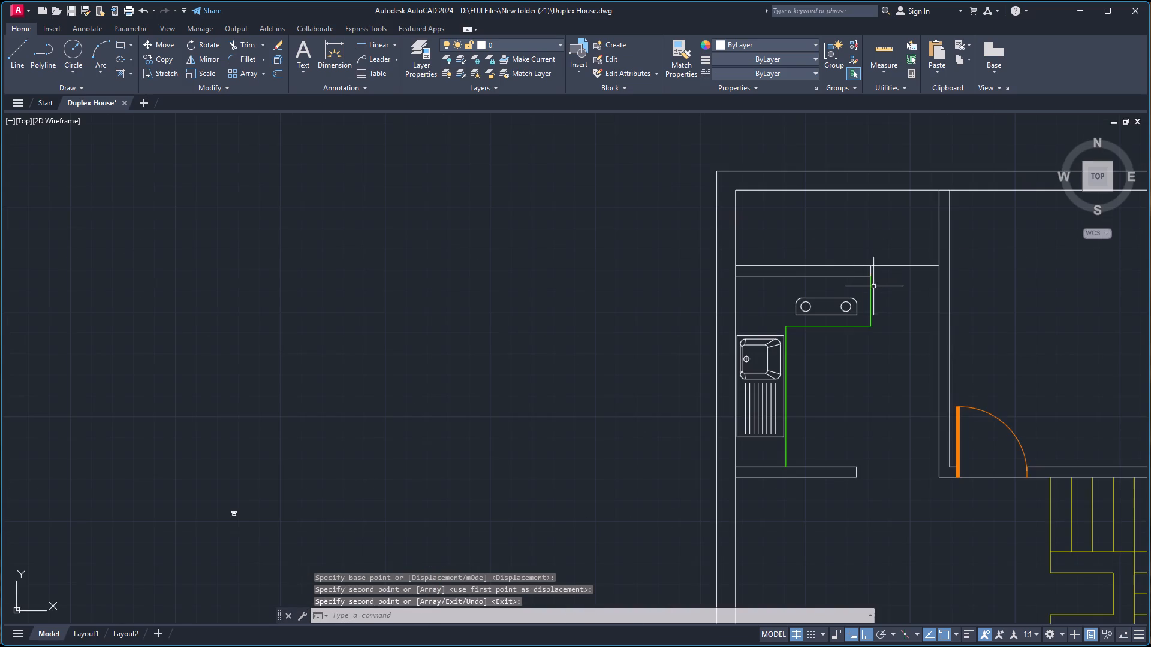
scroll(860, 295, "up", 3)
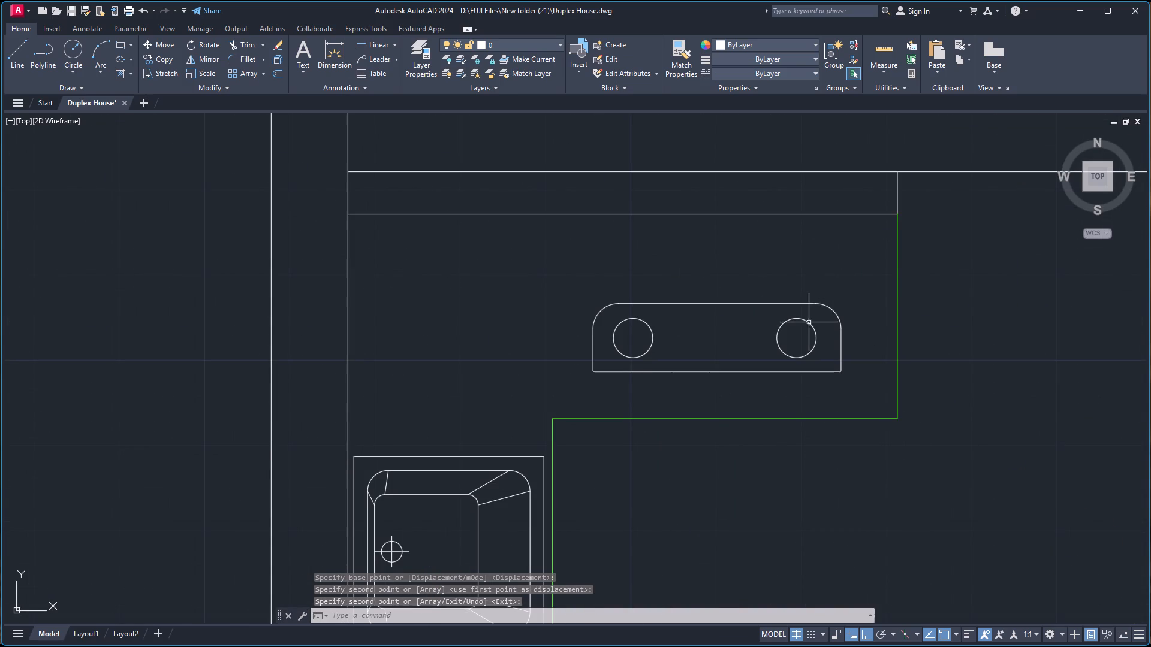
scroll(746, 350, "up", 2)
key("l")
key("Return")
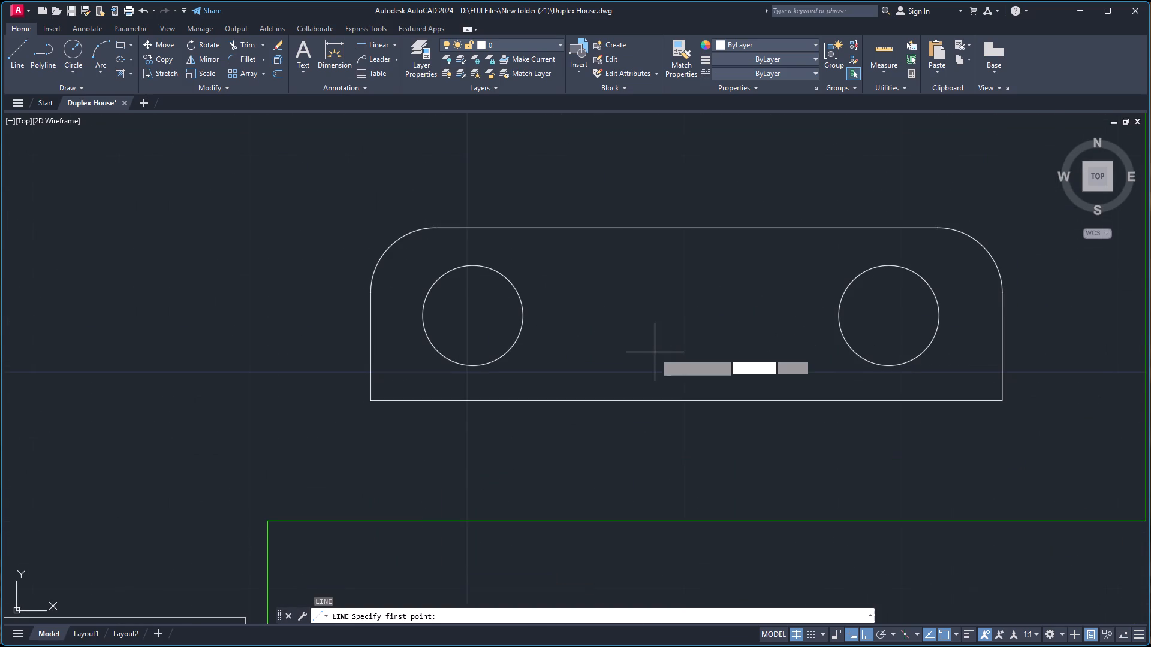
left_click(411, 313)
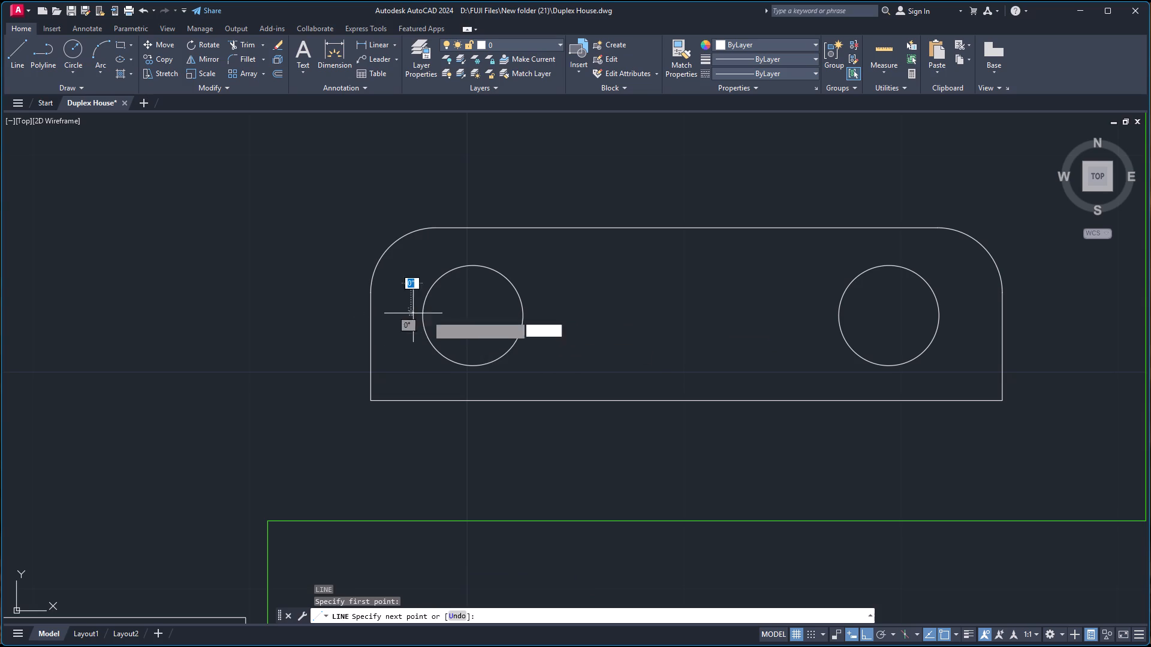
left_click(537, 315)
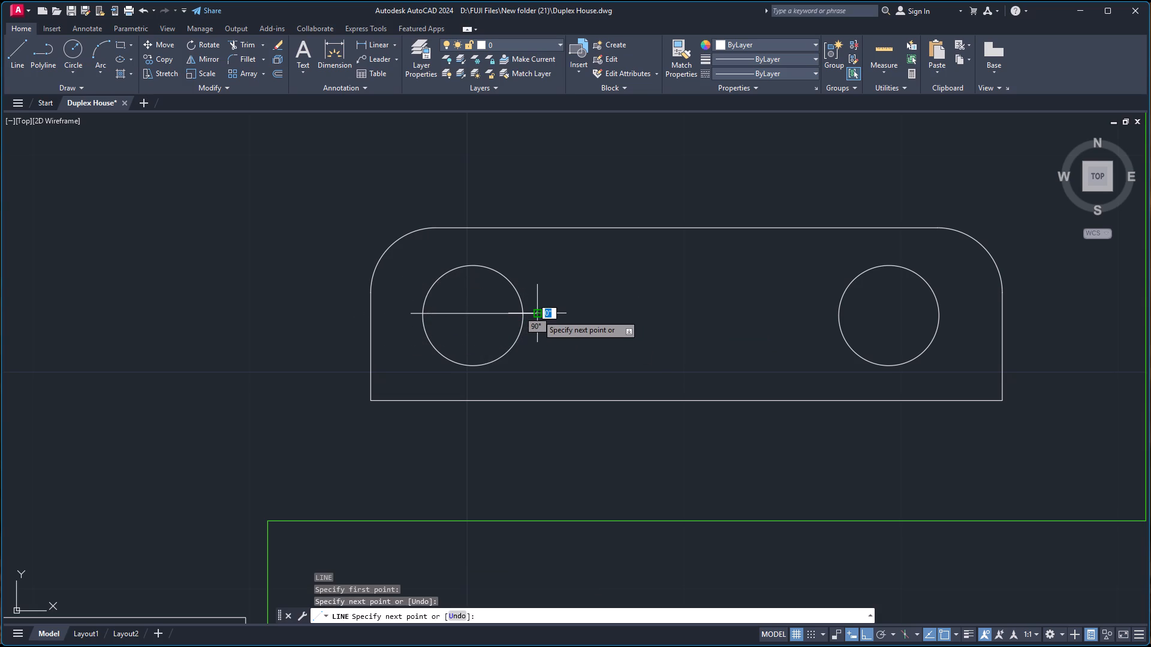
key("space")
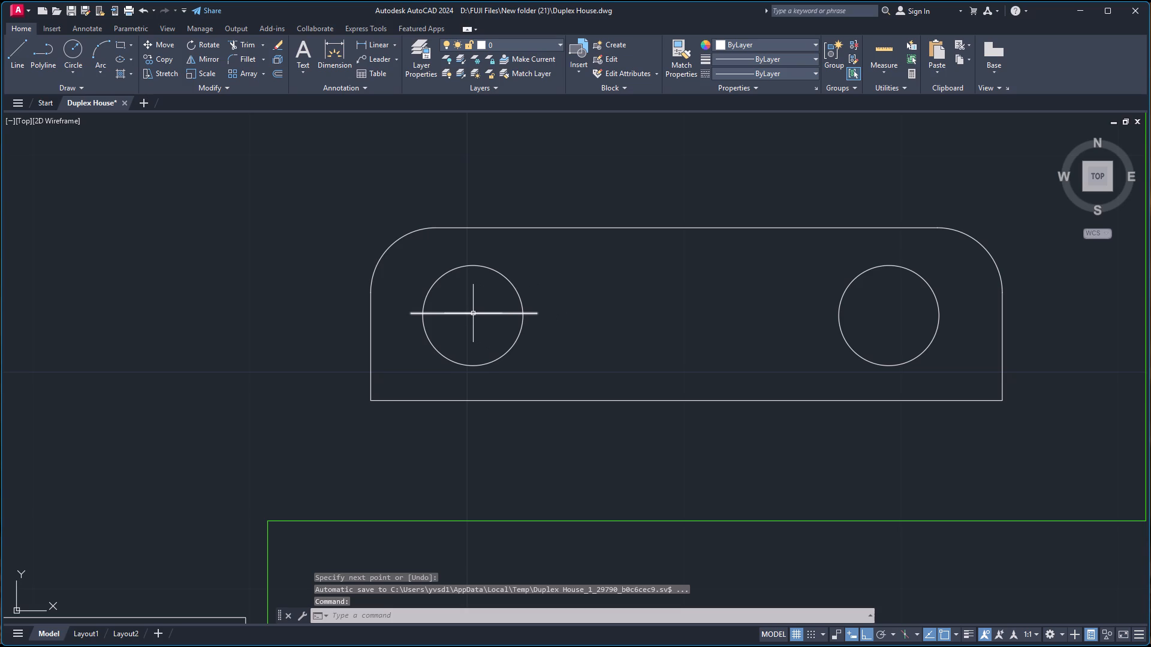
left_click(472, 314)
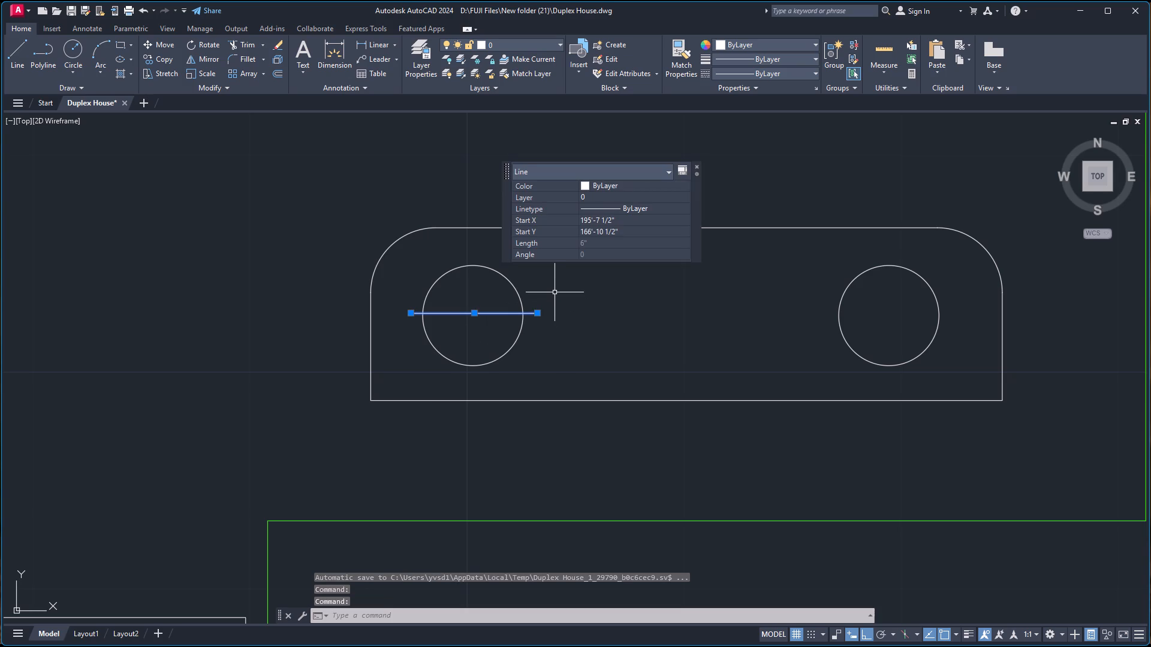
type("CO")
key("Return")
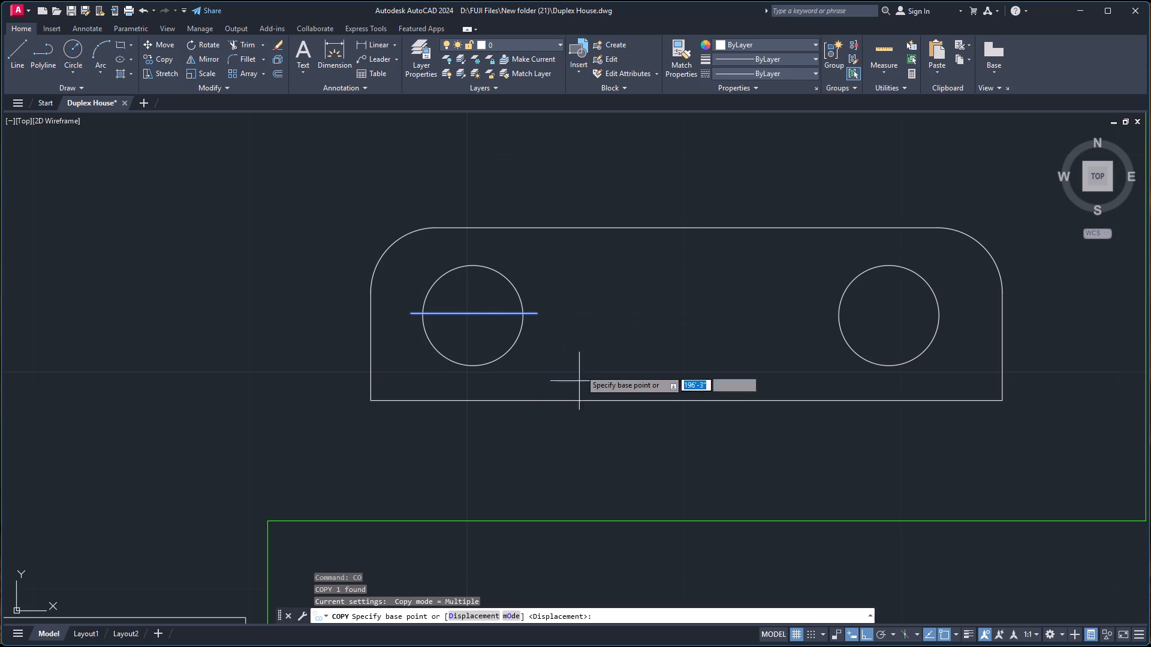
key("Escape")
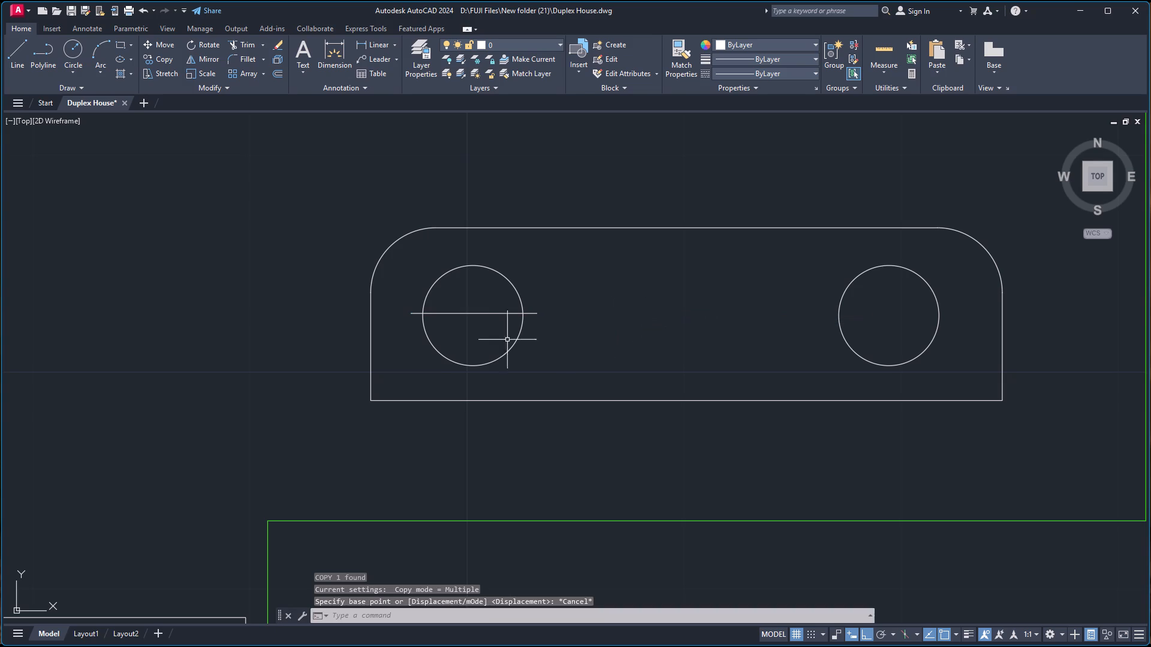
Copy the horizontal line across the left burner from its midpoint about 8 1/2" straight toward the middle of the stove.
left_click(482, 315)
type("CO")
key("Return")
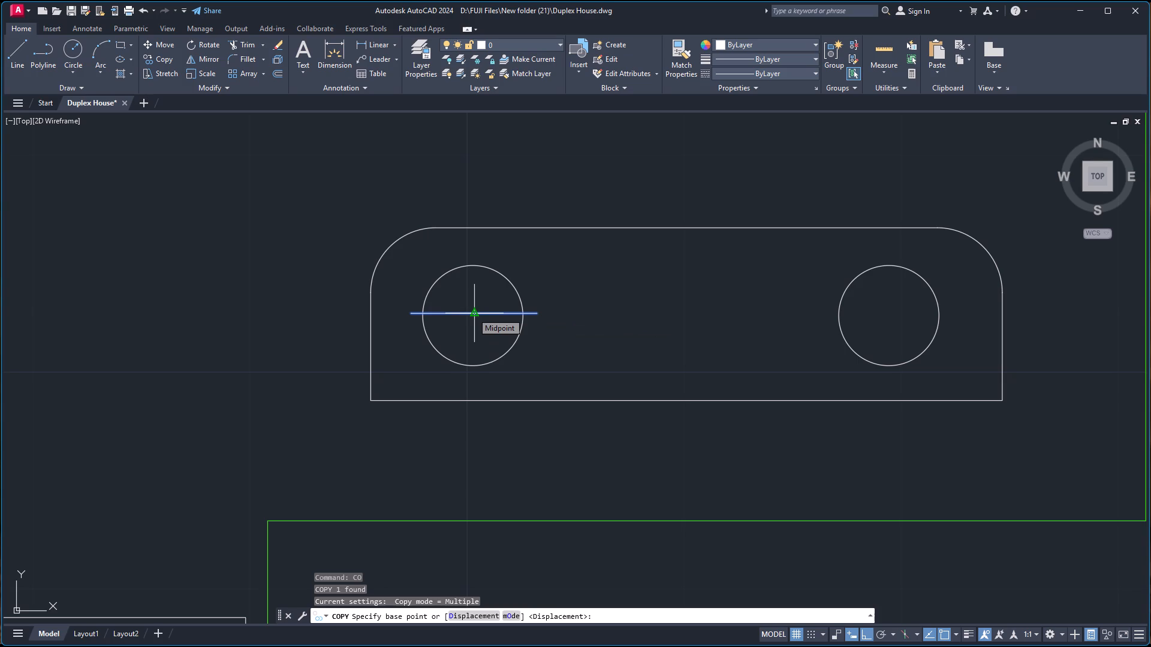
left_click(472, 313)
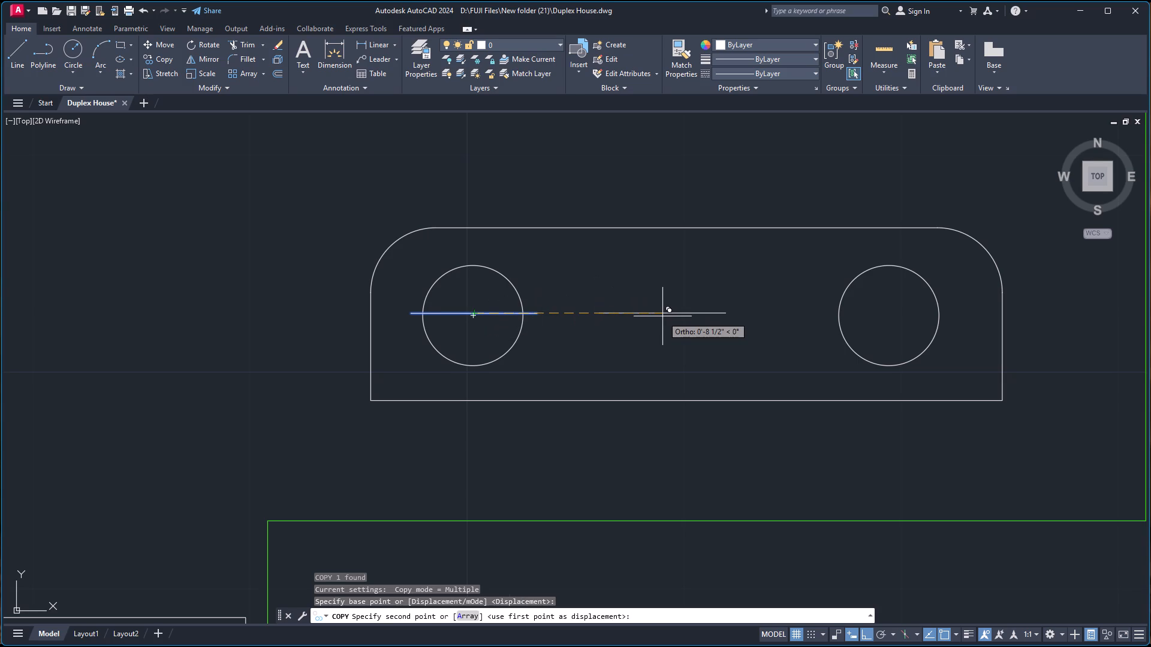
left_click(662, 316)
key("Escape")
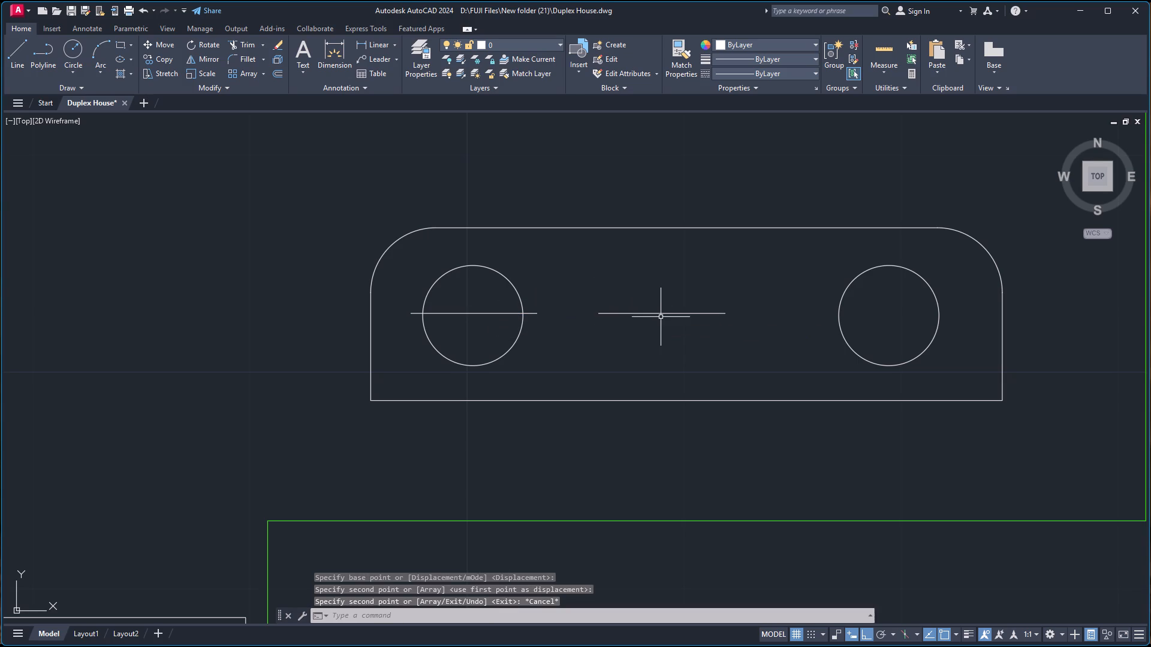
Rotate the copied line in the middle of the stove 90° about its midpoint to make it vertical.
left_click(661, 313)
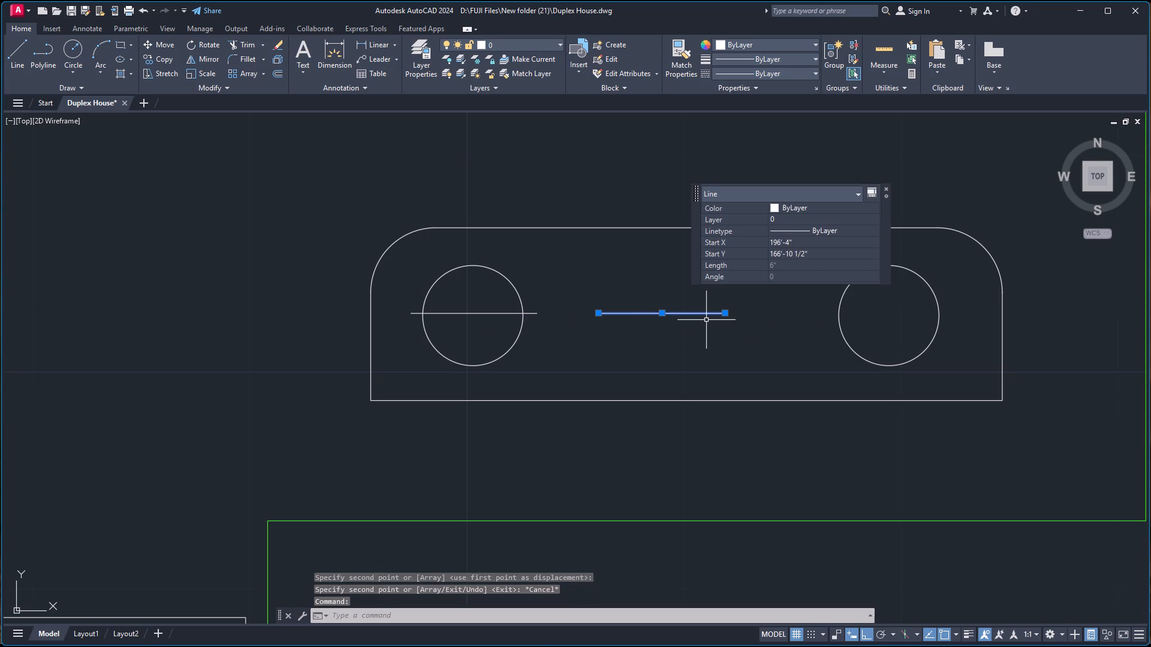
type("RO")
key("Return")
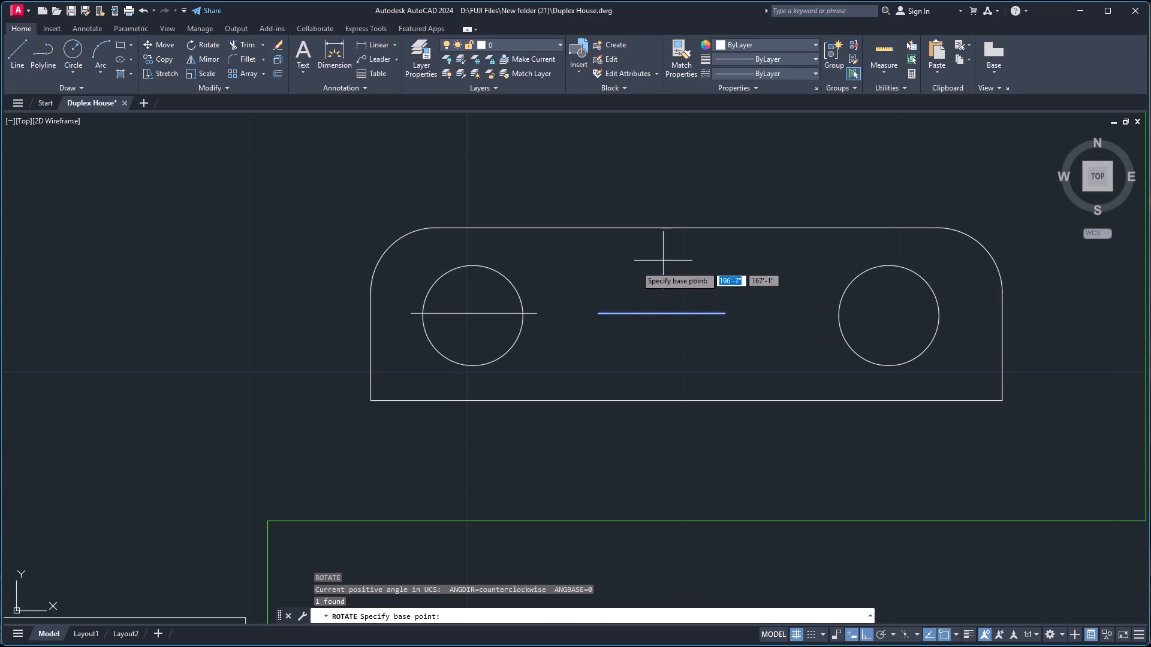
left_click(662, 315)
left_click(658, 285)
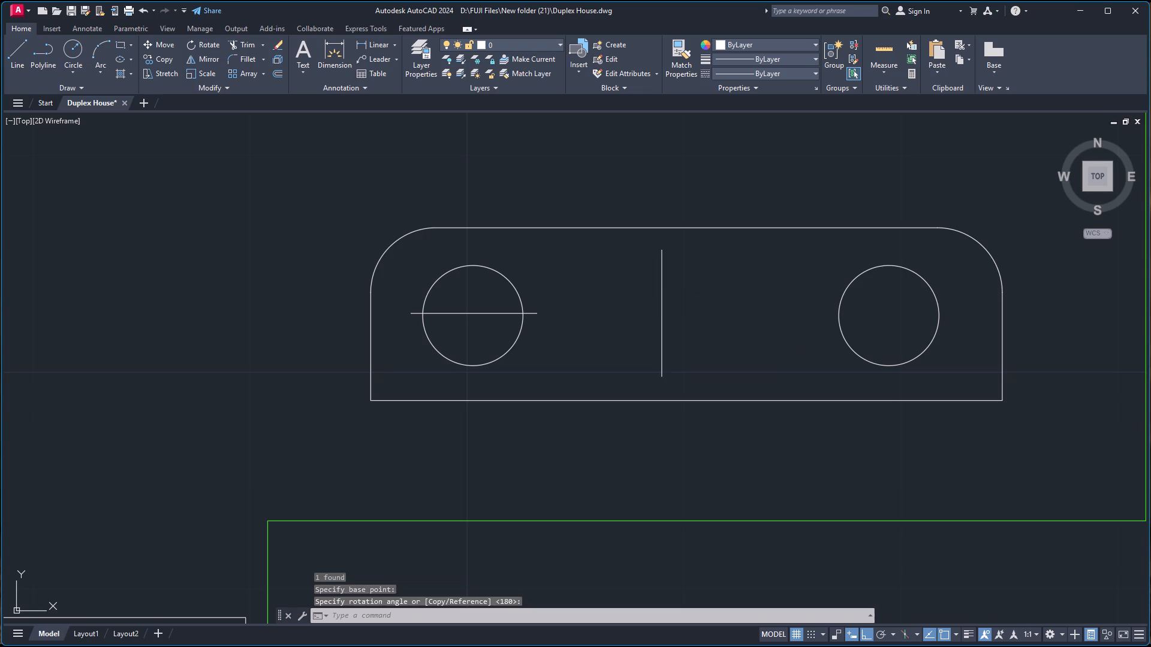
Move the vertical line by its midpoint onto the left burner's center, crossing the horizontal line.
left_click(661, 313)
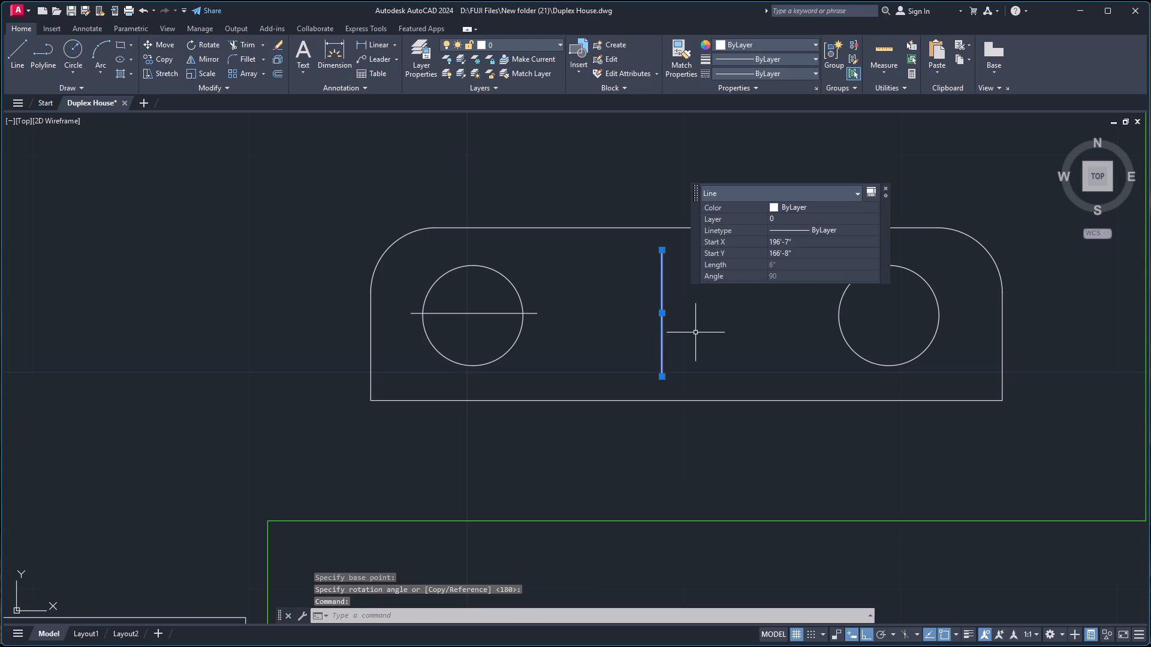
key("m")
key("Return")
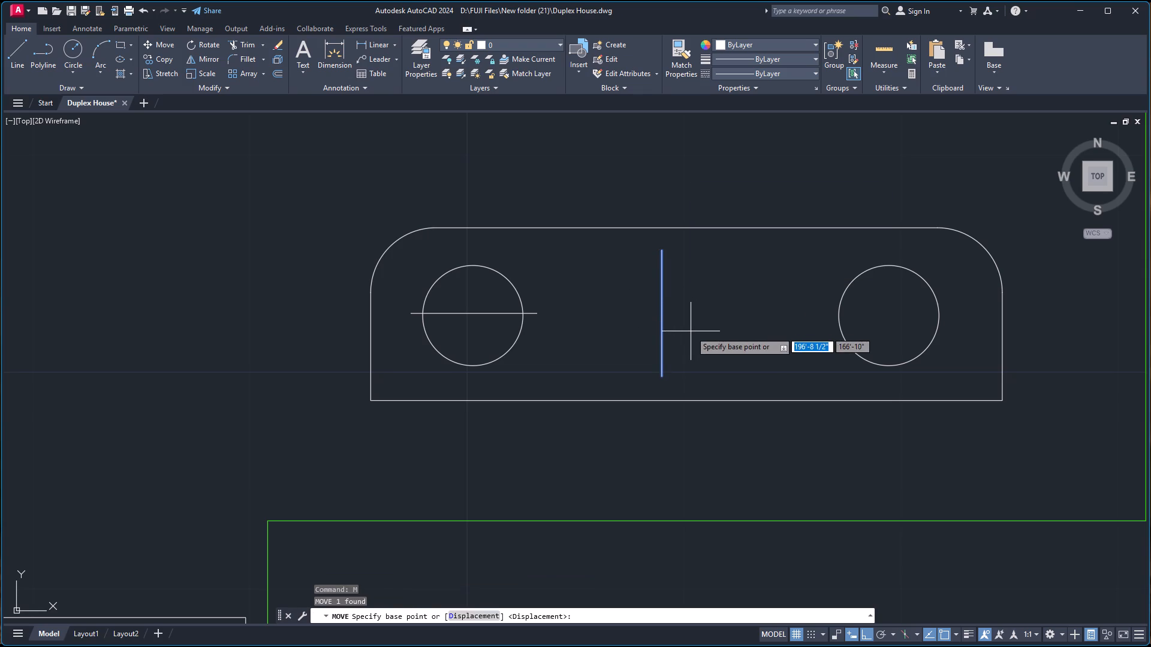
left_click(659, 312)
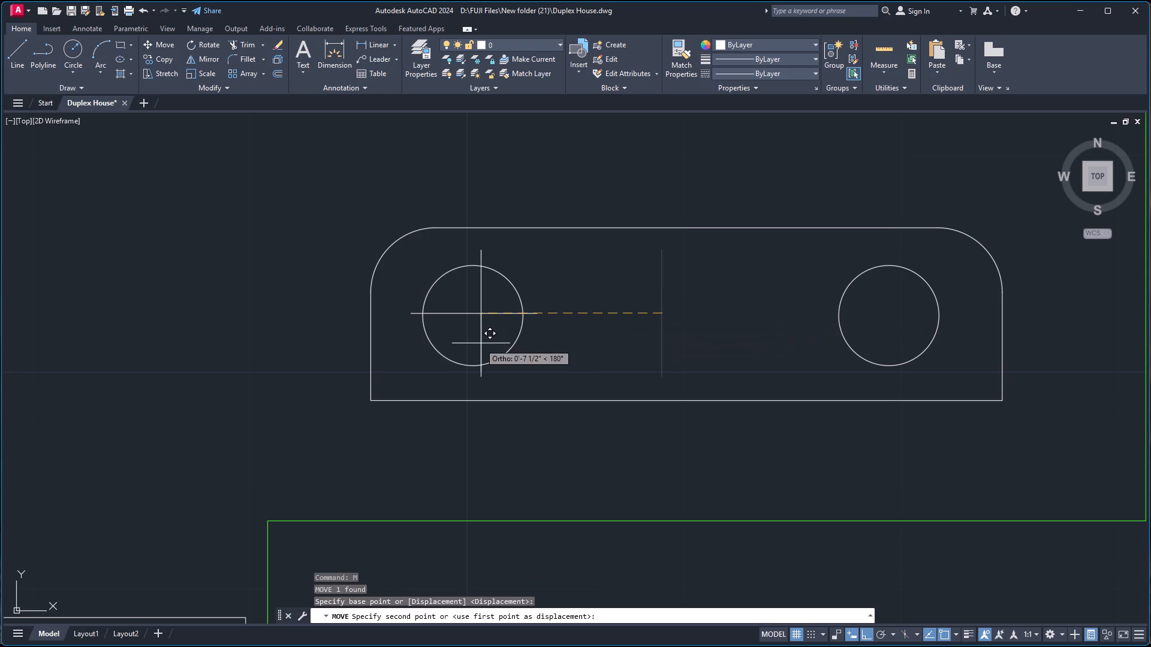
left_click(473, 316)
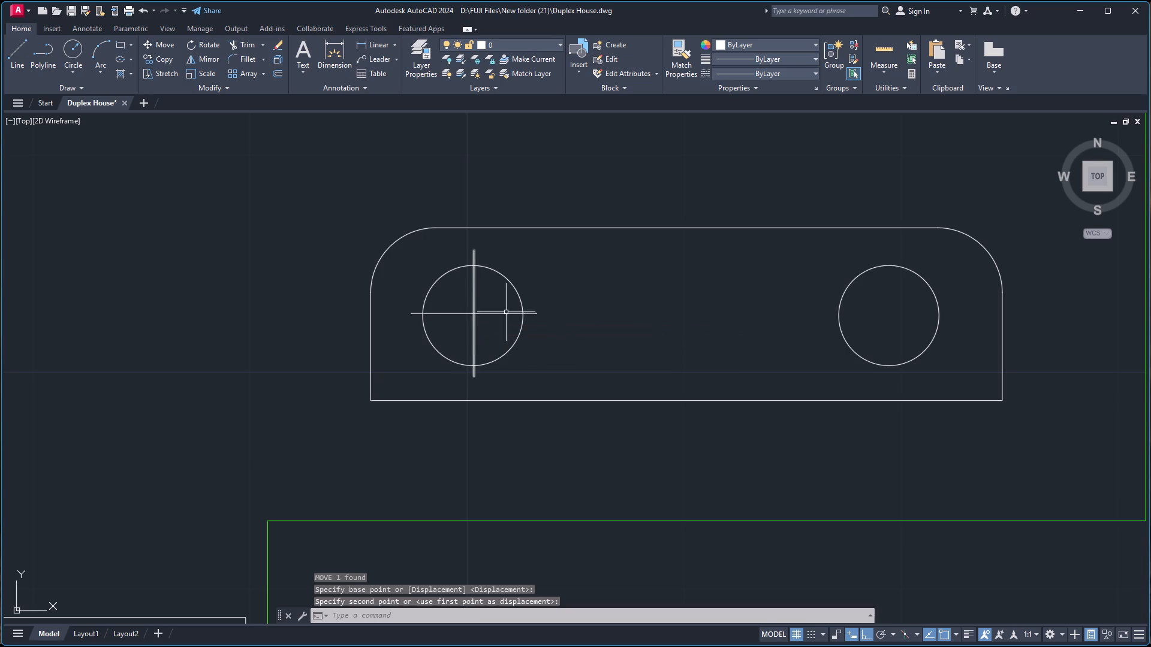
key("space")
key("space")
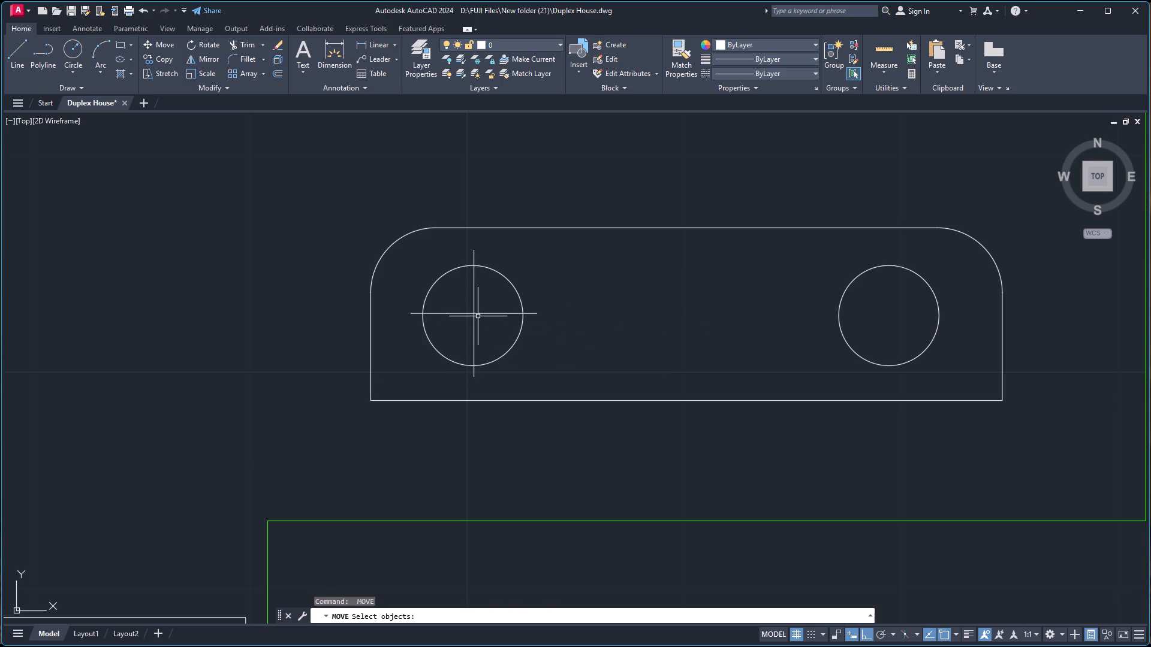
Copy the left burner's two crossing lines from their intersection to the center of the right burner circle.
left_click(475, 314)
left_click(457, 314)
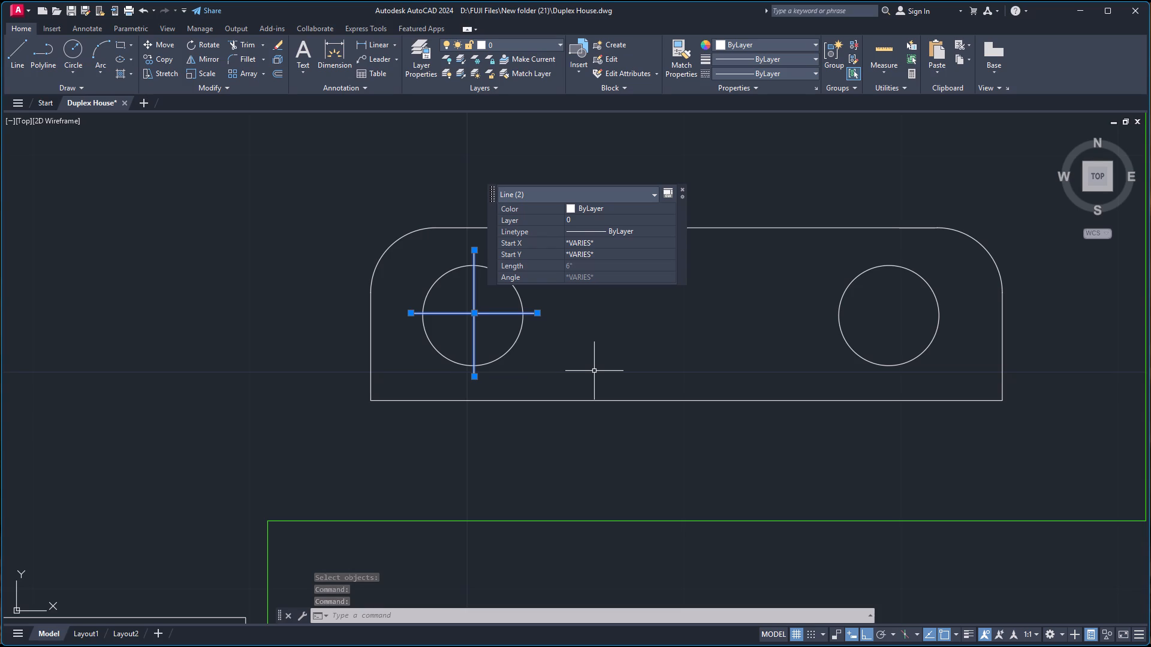
type("CO")
key("Return")
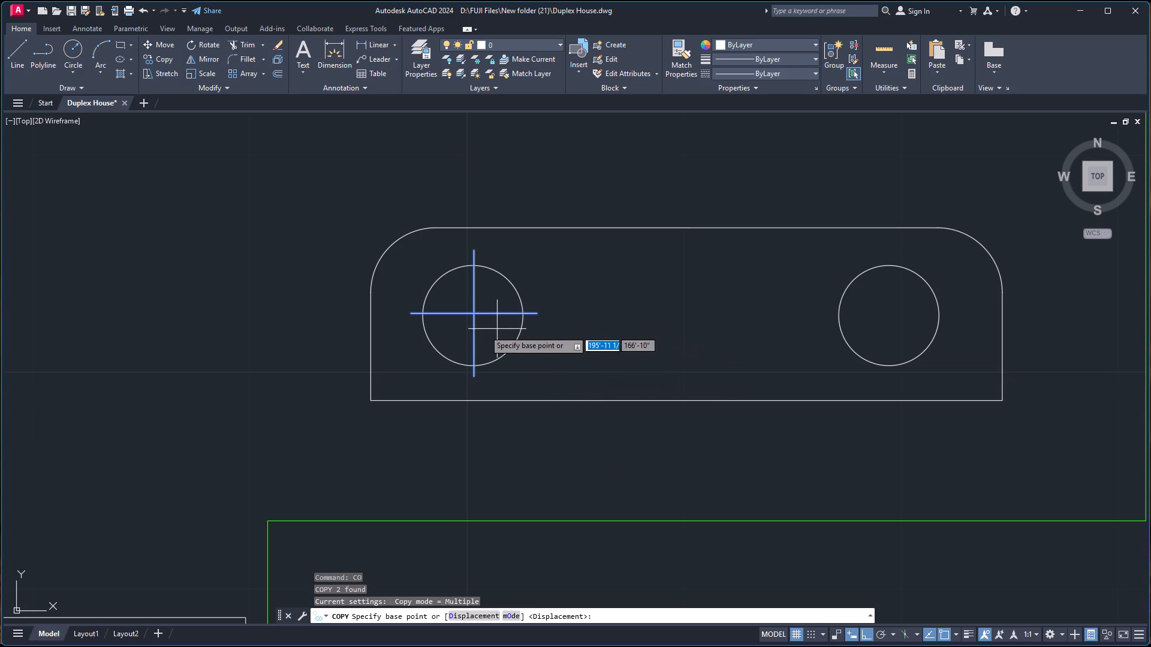
left_click(475, 312)
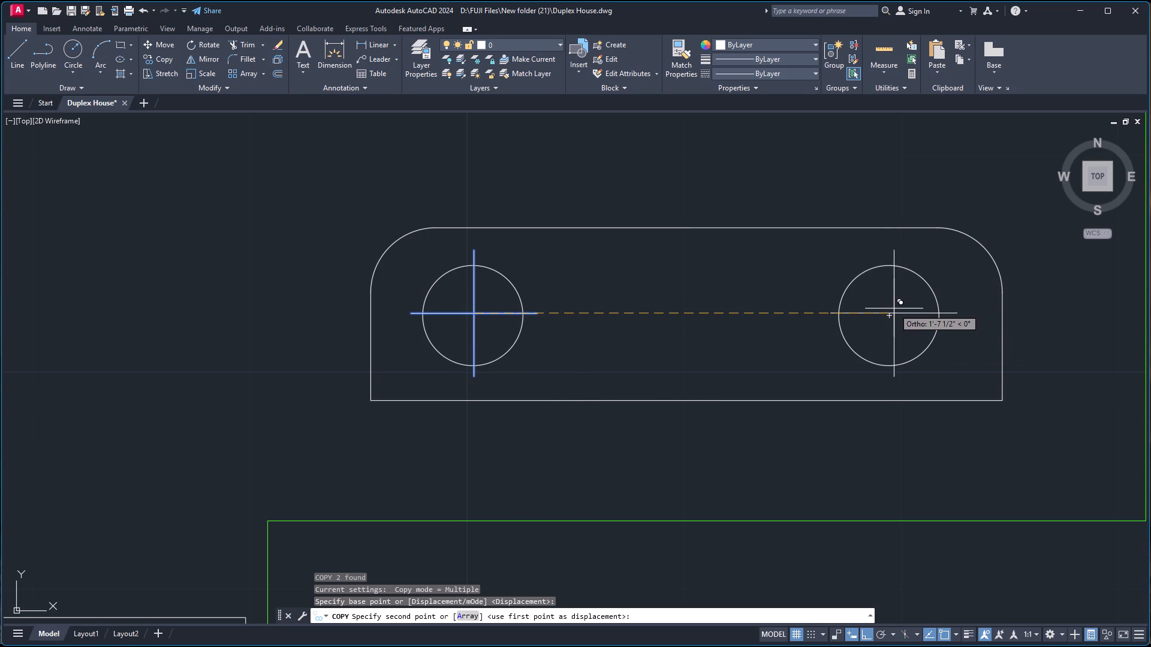
left_click(890, 315)
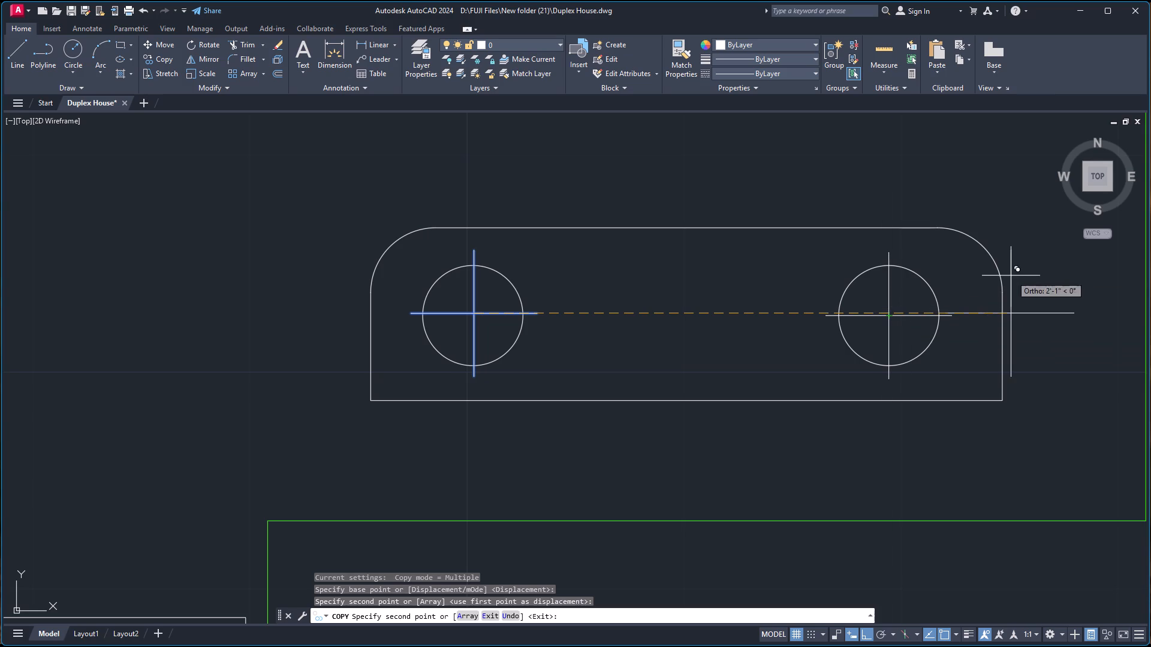
key("Escape")
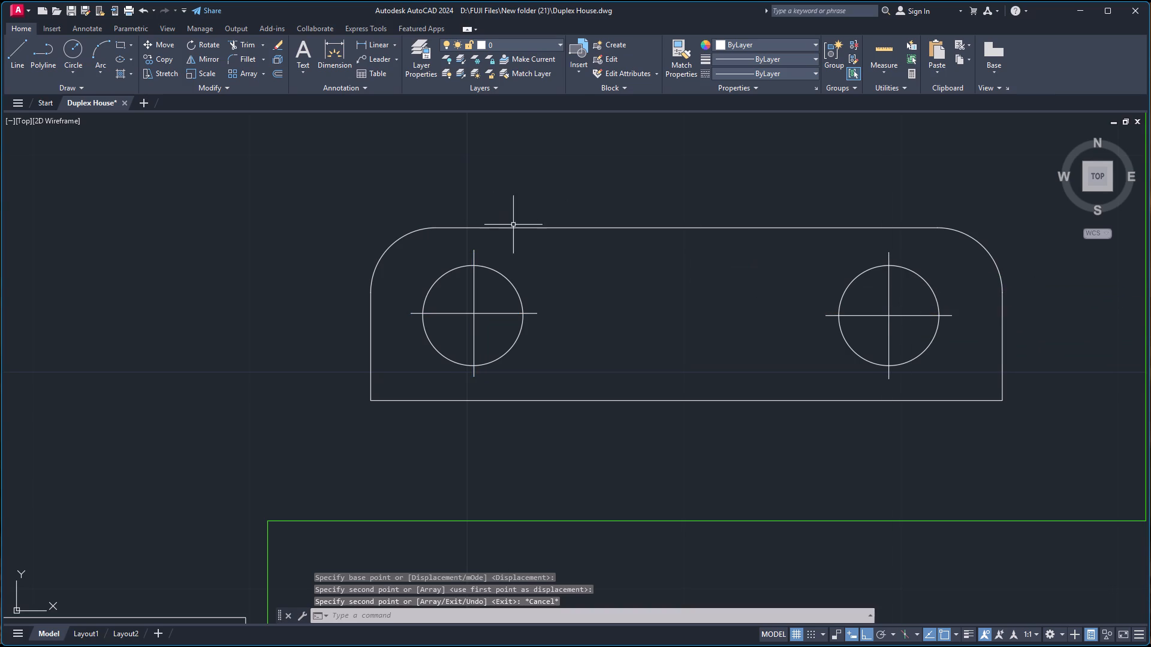
Group the whole stove: the rounded outline, both burner circles and their cross lines.
left_click(260, 197)
left_click(1083, 464)
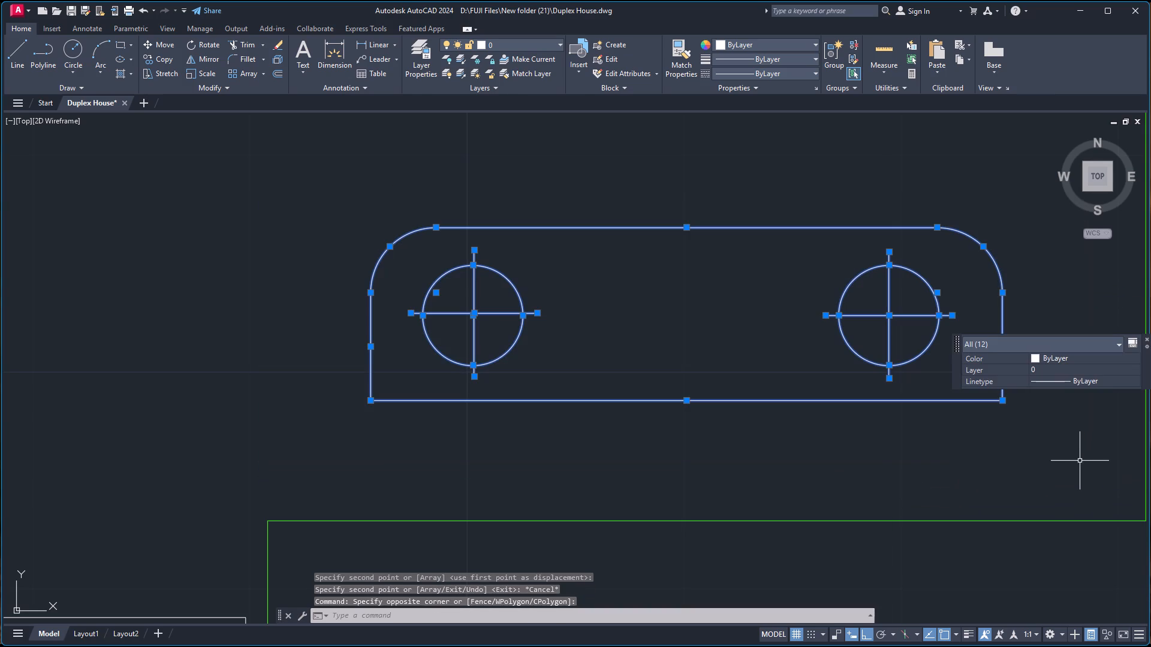
key("g")
key("Return")
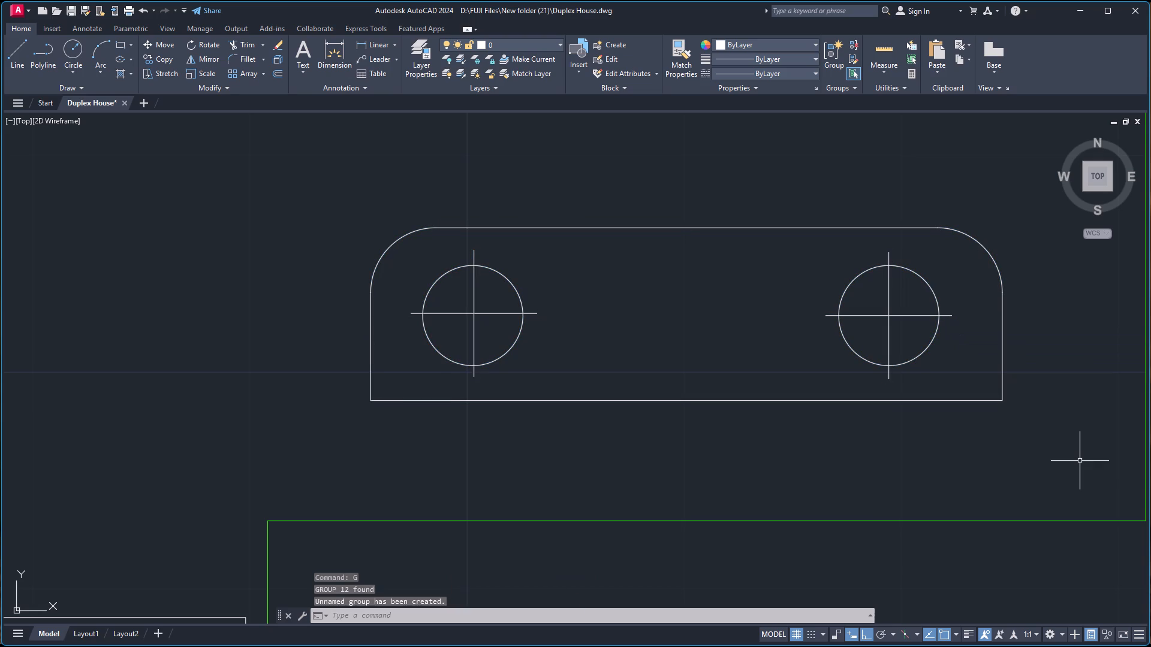
Copy the grouped stove to the clipboard.
left_click(294, 169)
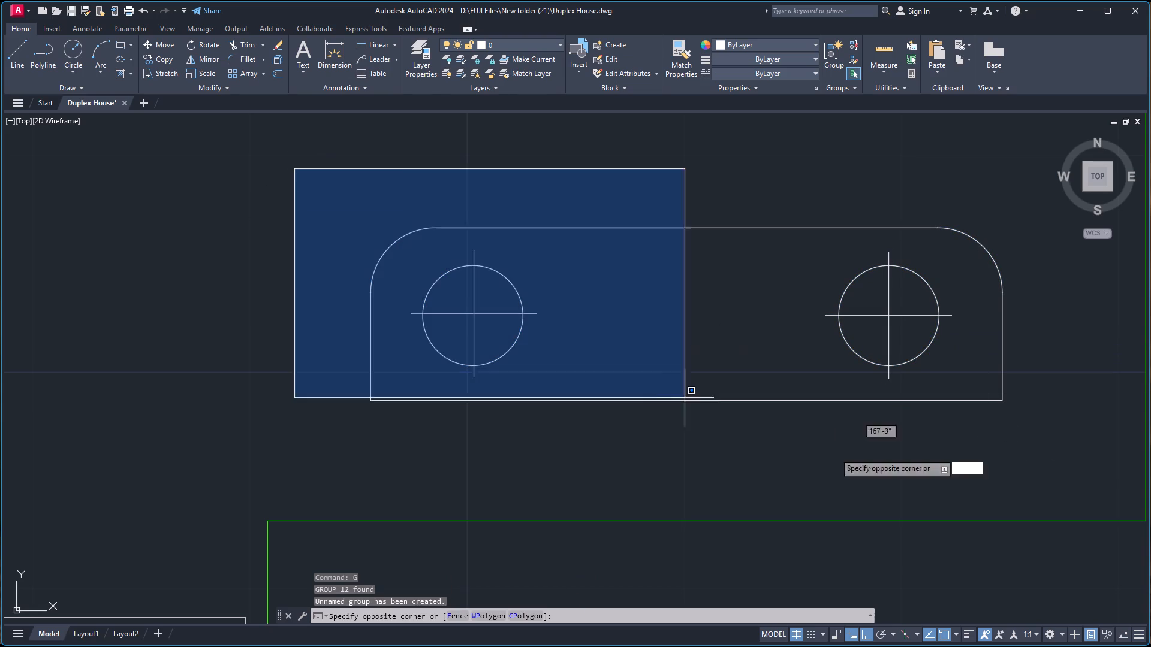
left_click(1062, 459)
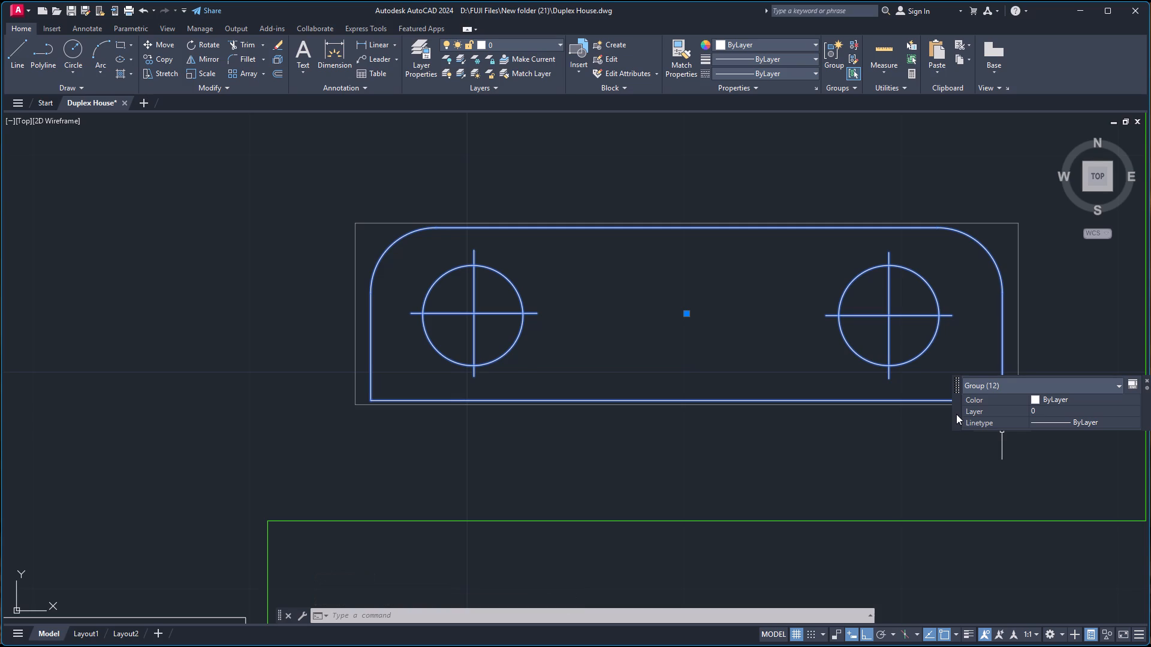
key("ctrl+c")
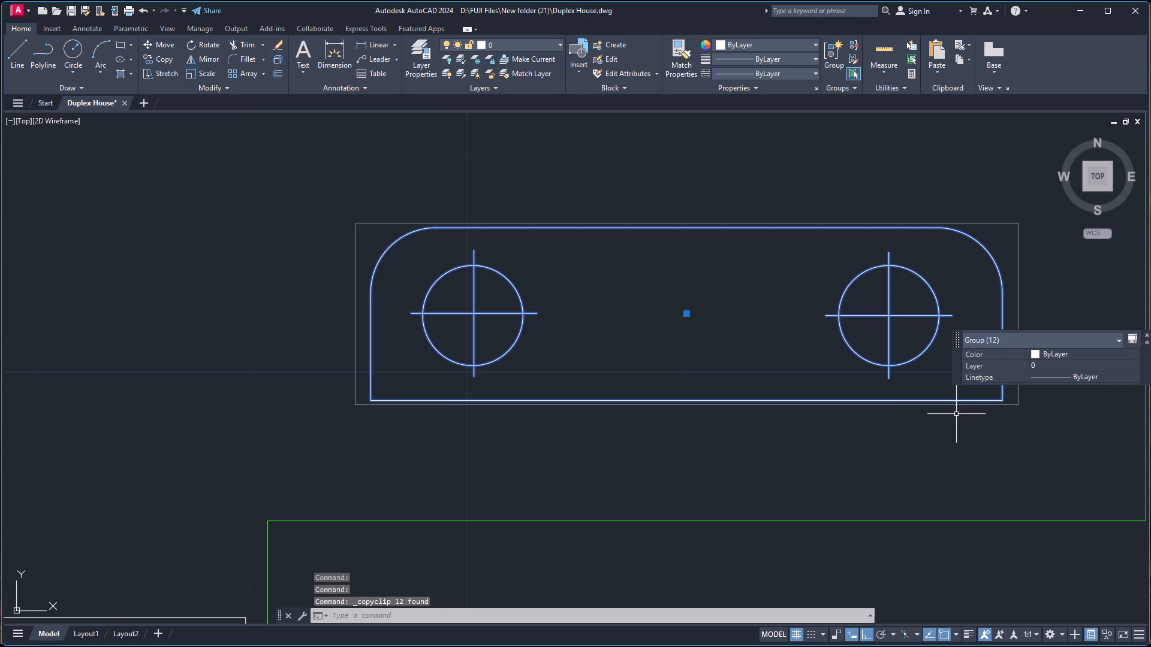
Look through the favorite, recent and current-drawing block collections and the options they offer.
key("i")
key("Return")
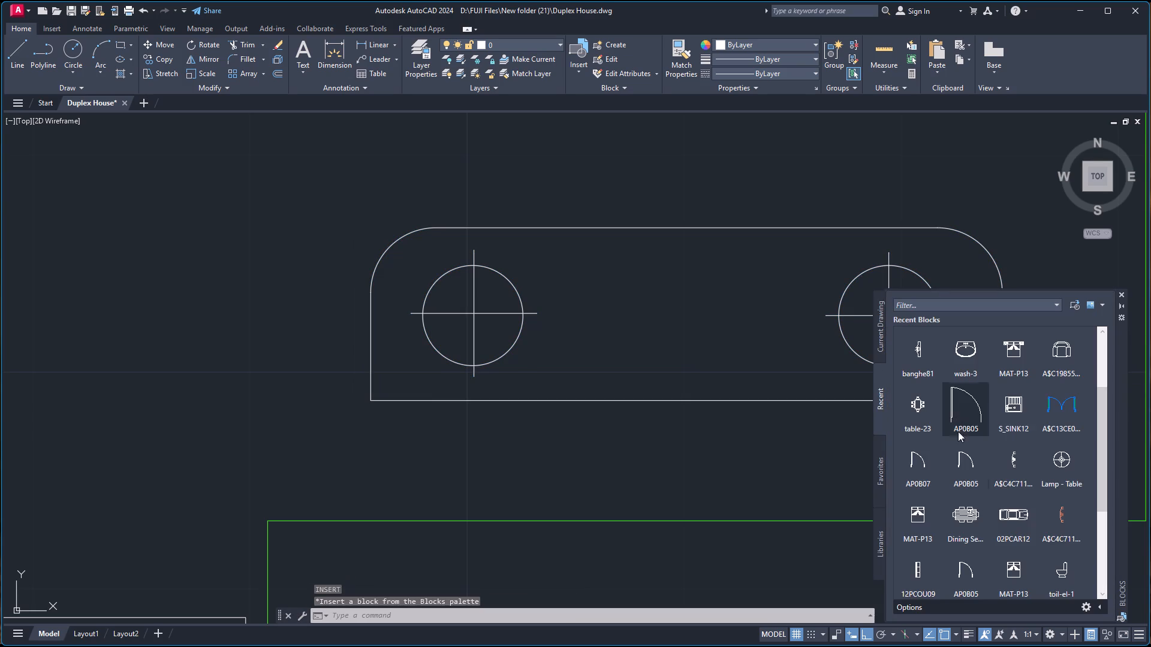
left_click(881, 485)
left_click(940, 449)
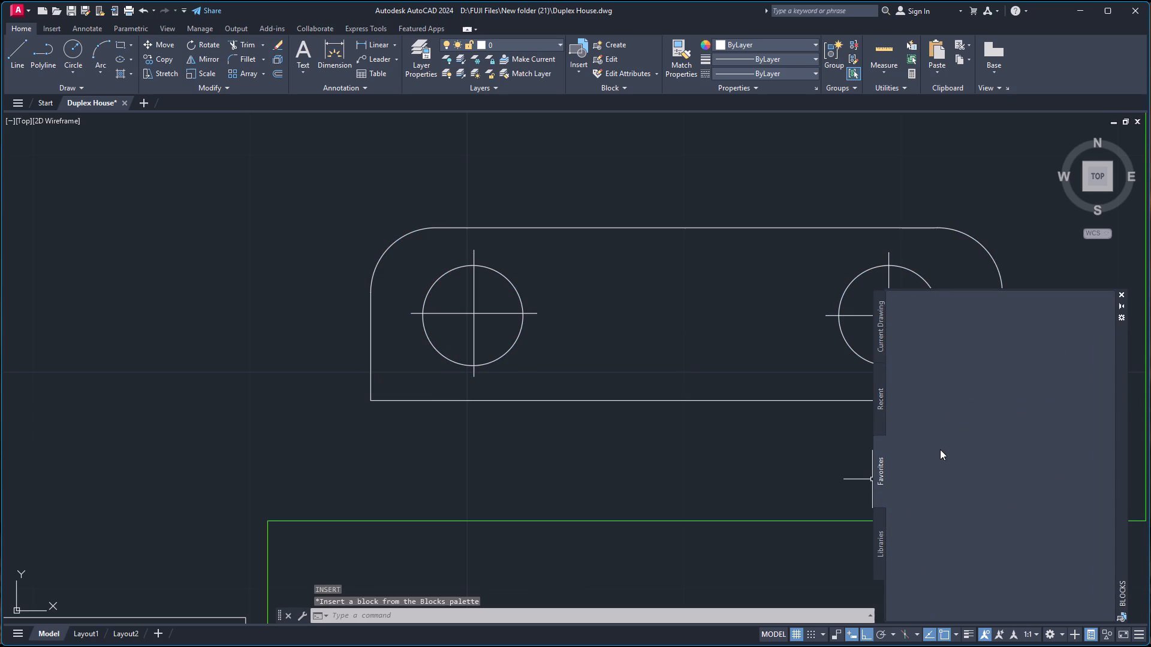
right_click(940, 449)
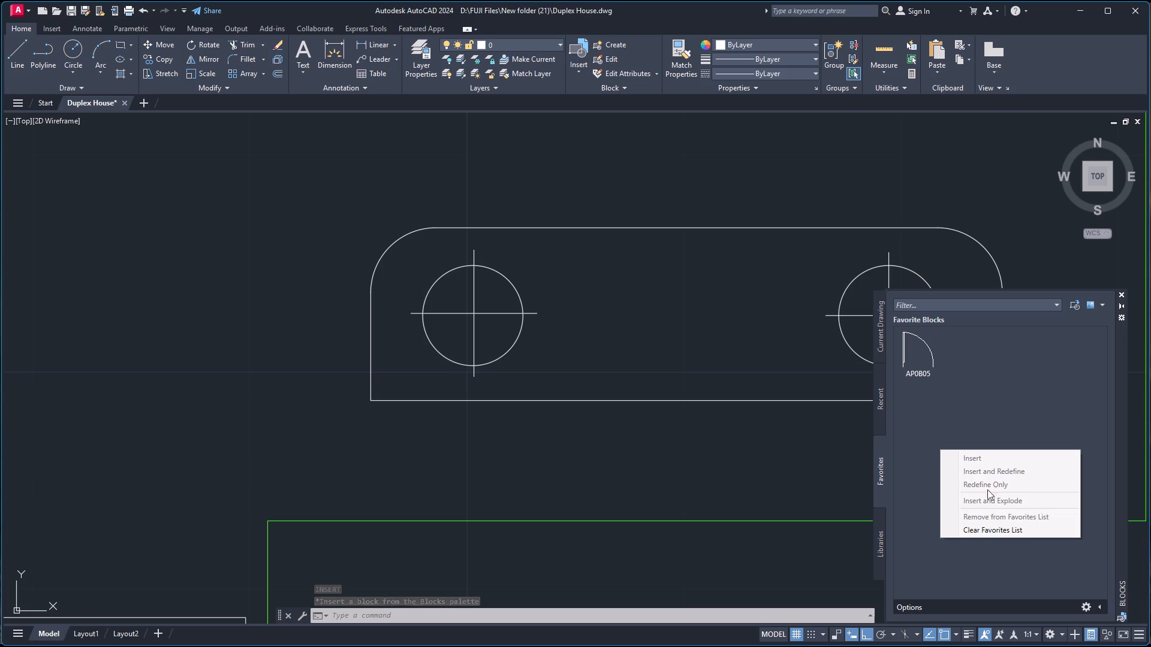
left_click(982, 455)
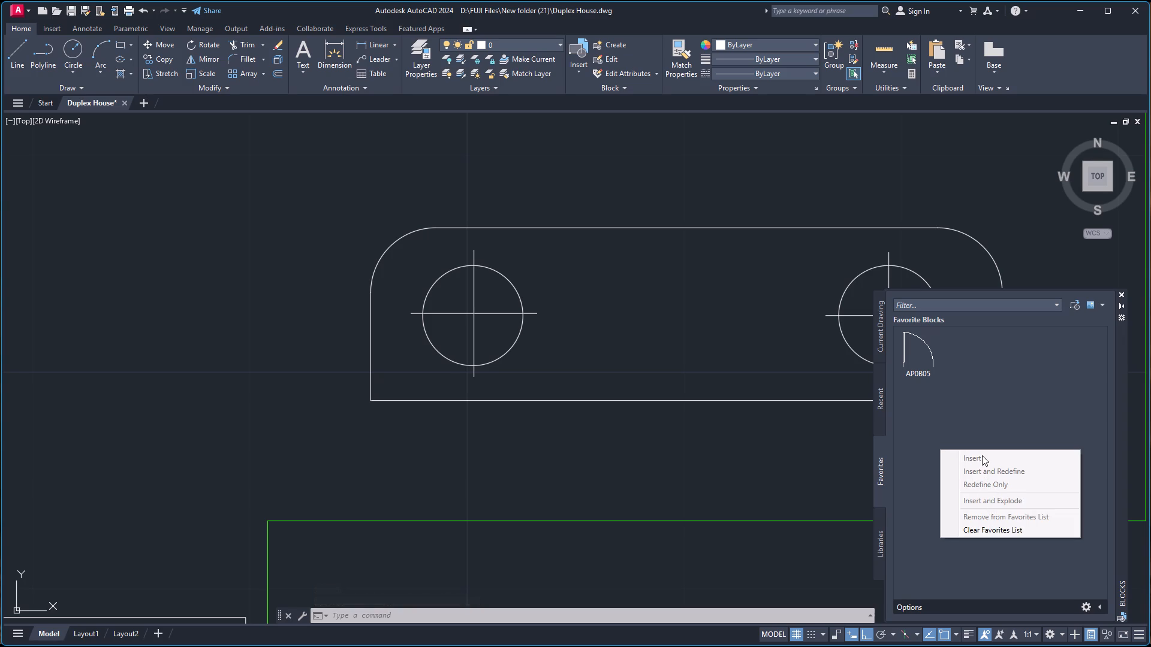
left_click(1013, 407)
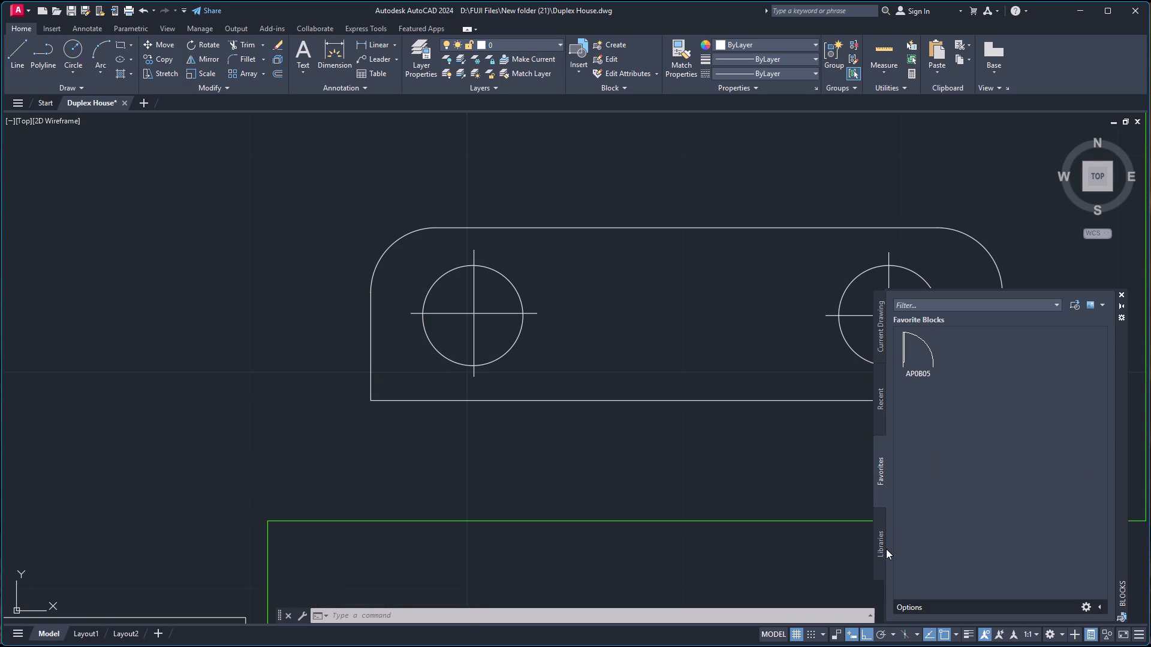
left_click(881, 413)
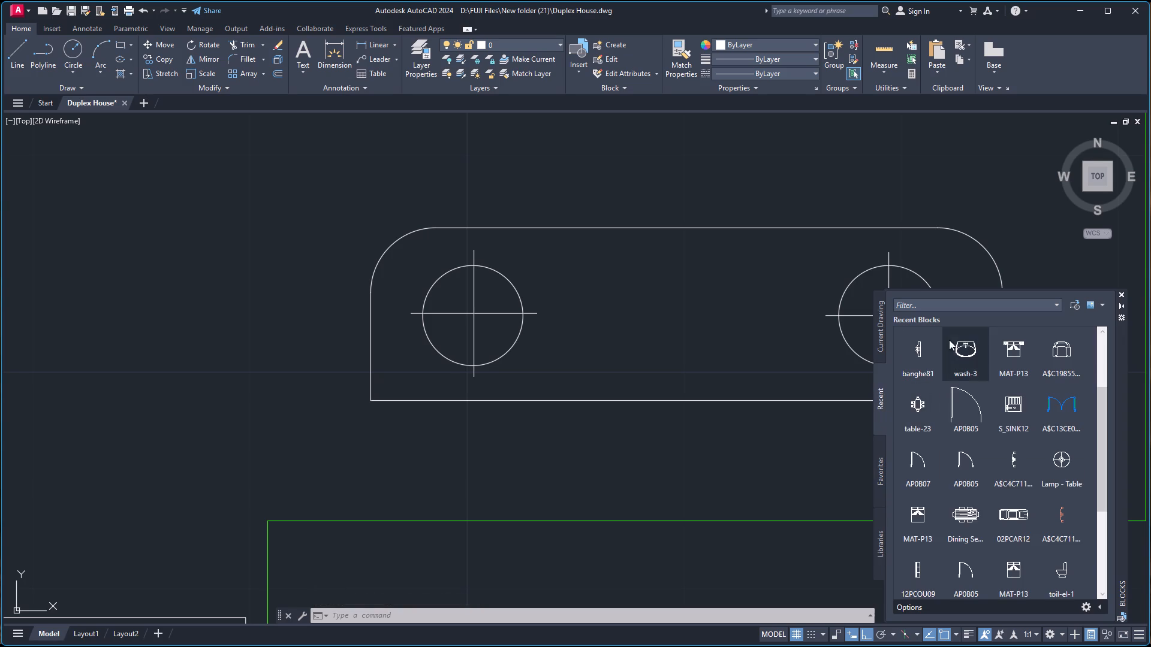
left_click(878, 344)
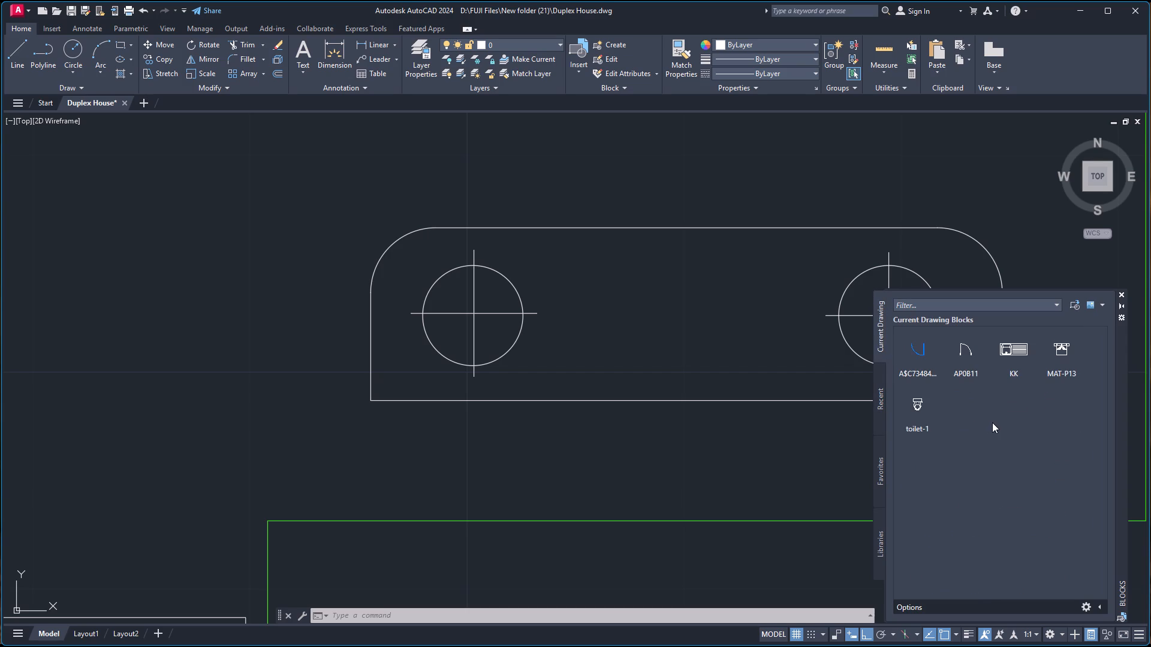
left_click(992, 422)
right_click(992, 422)
left_click(1011, 512)
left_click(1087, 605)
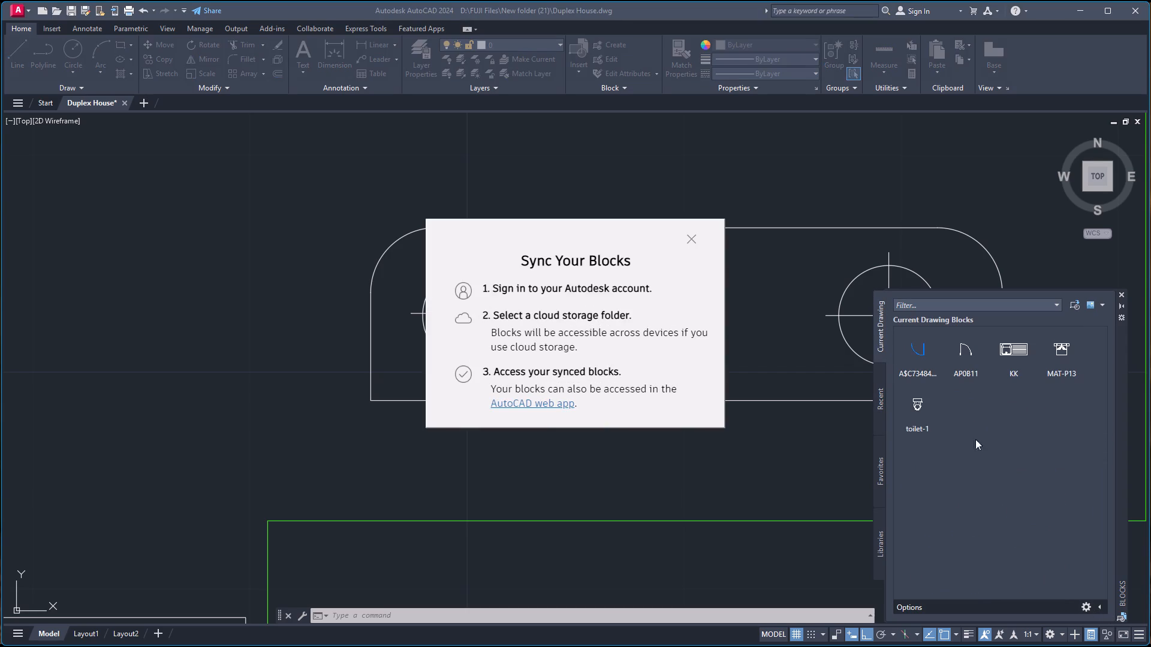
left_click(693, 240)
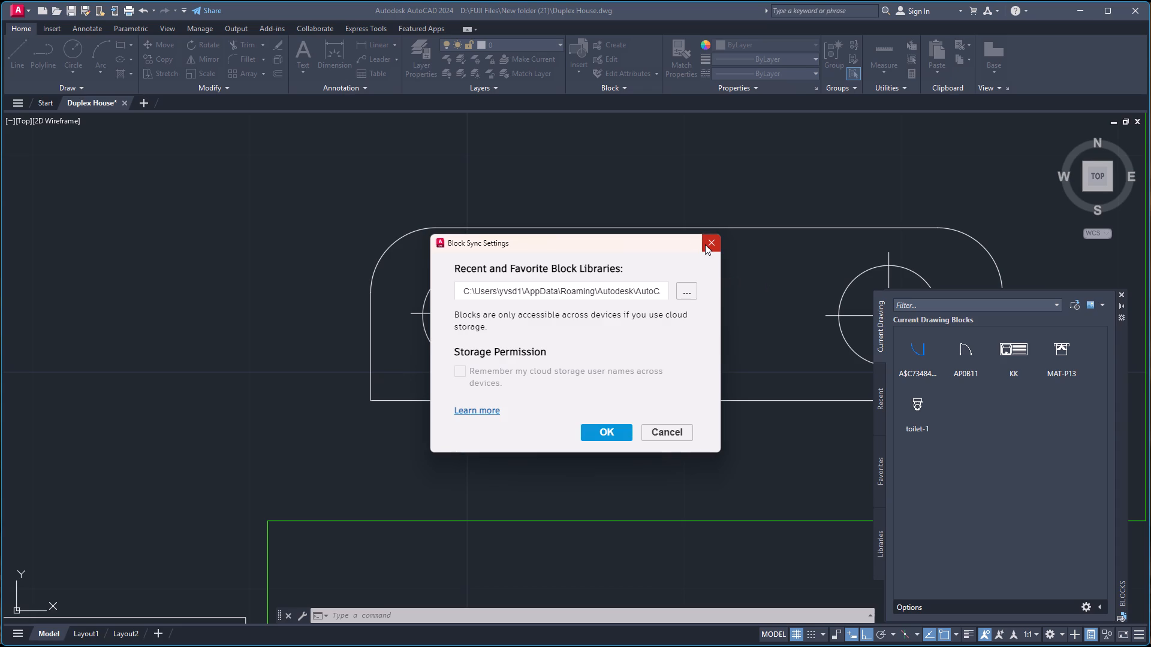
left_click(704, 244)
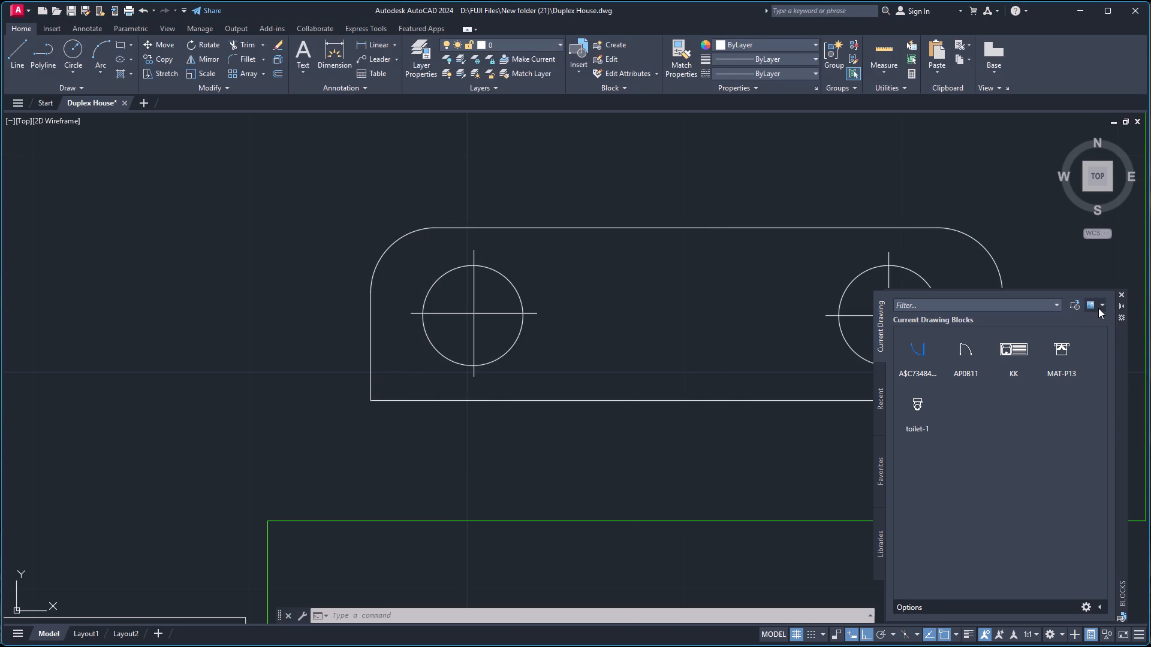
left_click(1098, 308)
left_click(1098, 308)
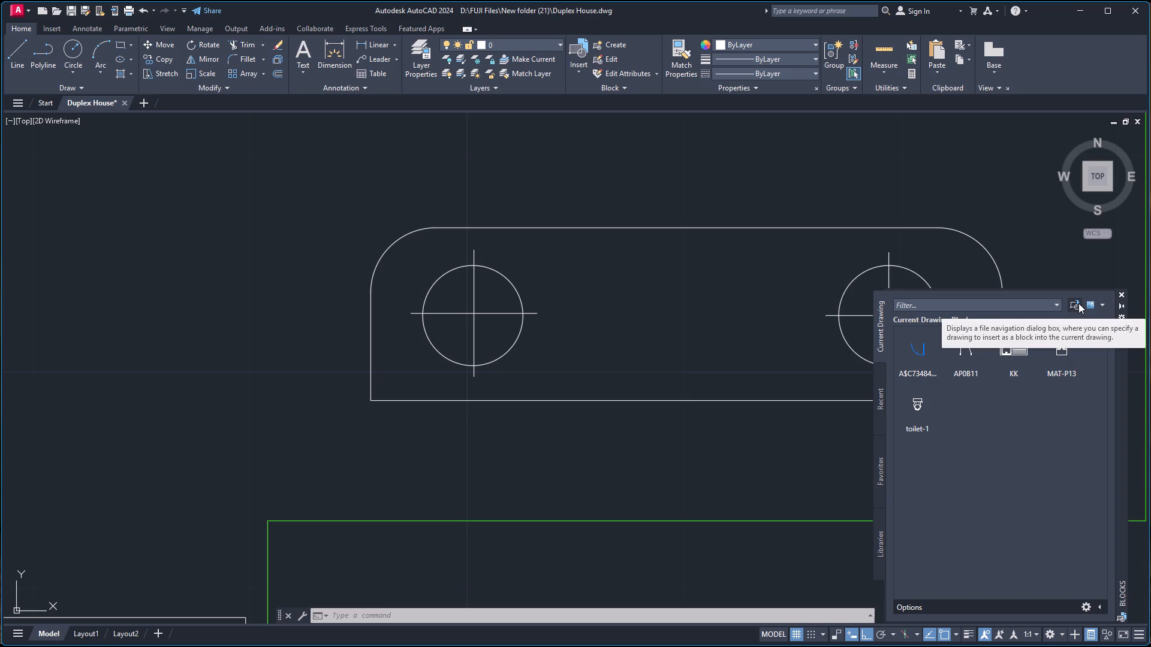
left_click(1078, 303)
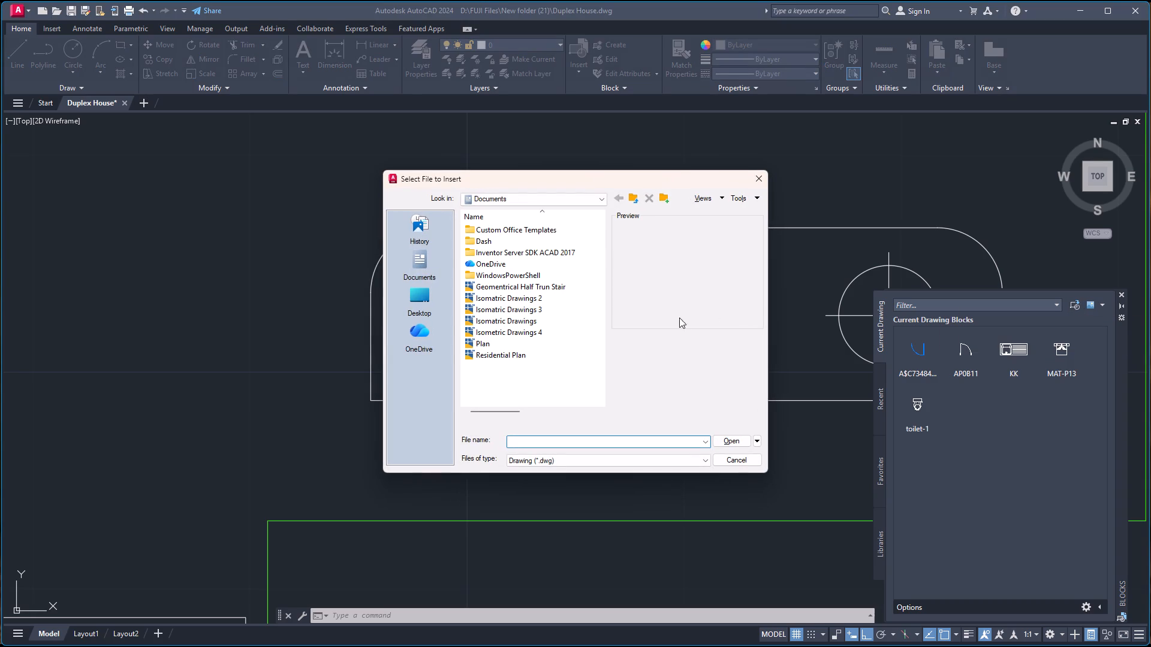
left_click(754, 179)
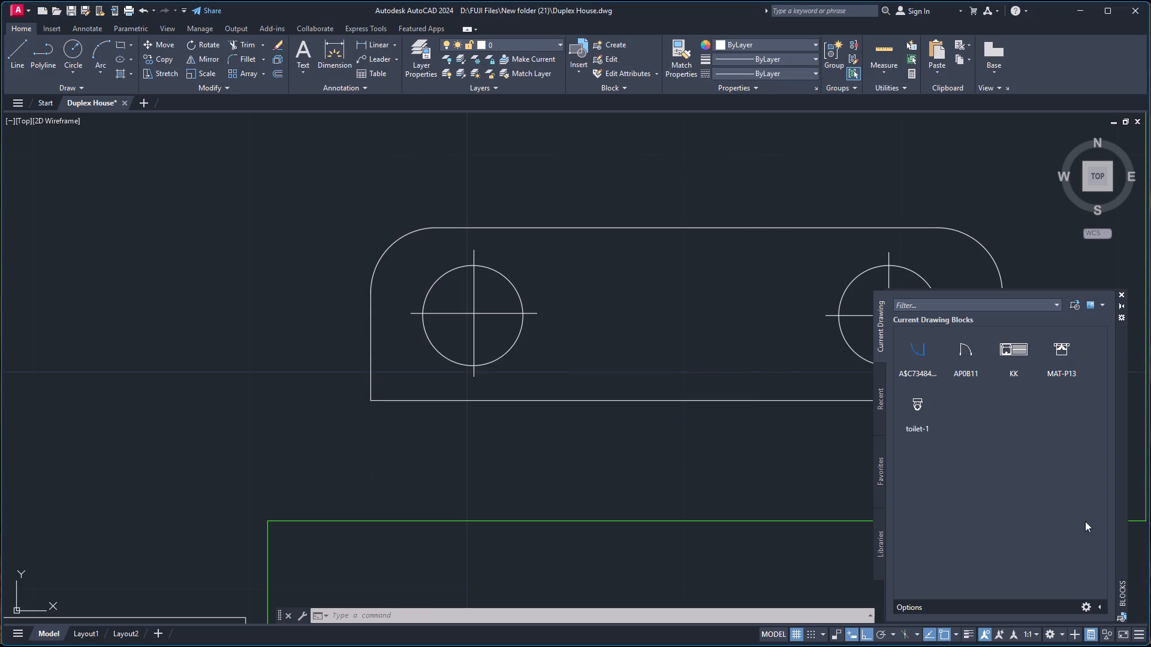
Scale up the small bed block beside the first floor plan from its headboard's top midpoint, picking a factor distance of about 3'-4 1/2".
left_click(1119, 295)
scroll(641, 321, "down", 3)
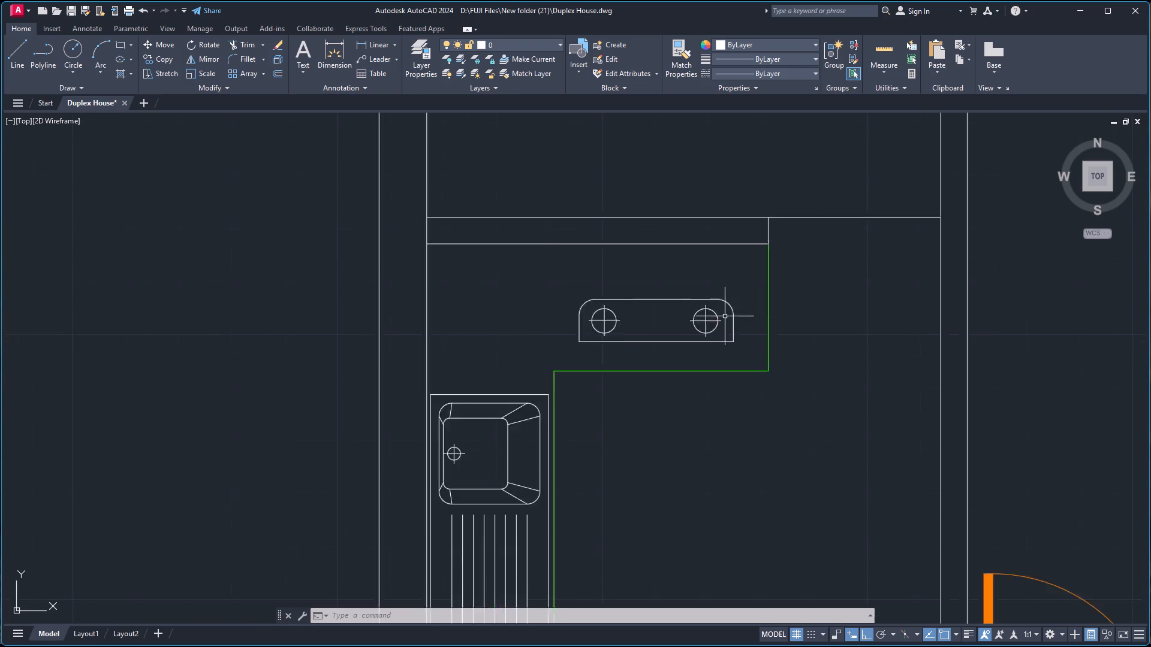
scroll(738, 315, "down", 1)
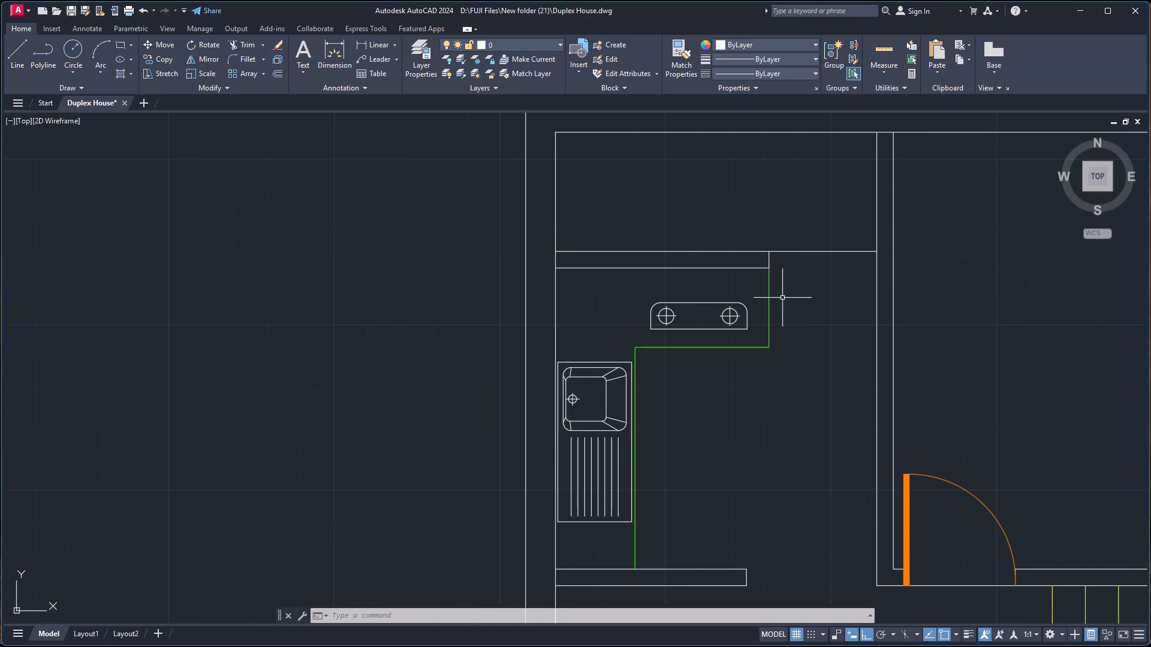
scroll(754, 318, "down", 2)
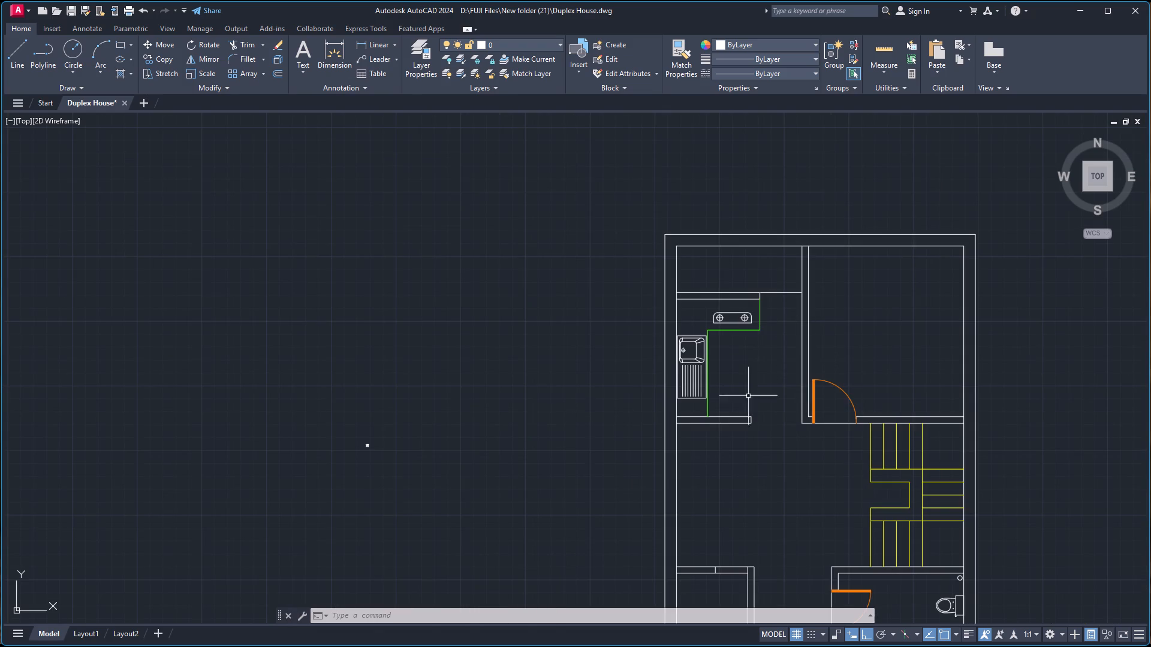
scroll(358, 436, "up", 5)
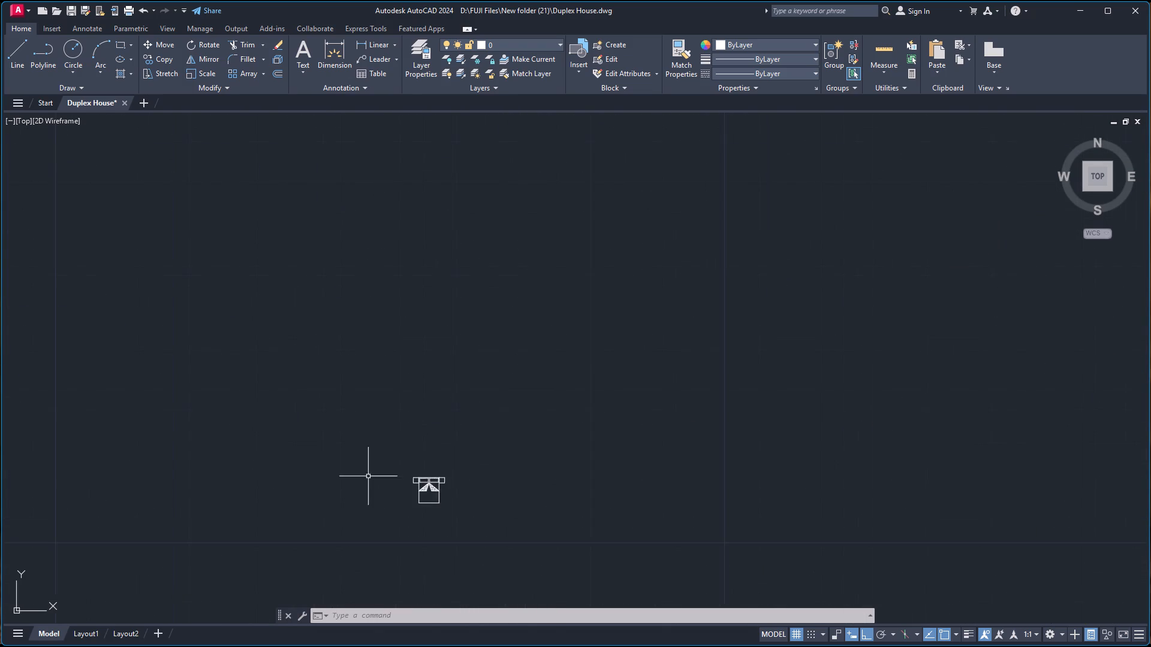
scroll(368, 476, "up", 1)
left_click(405, 448)
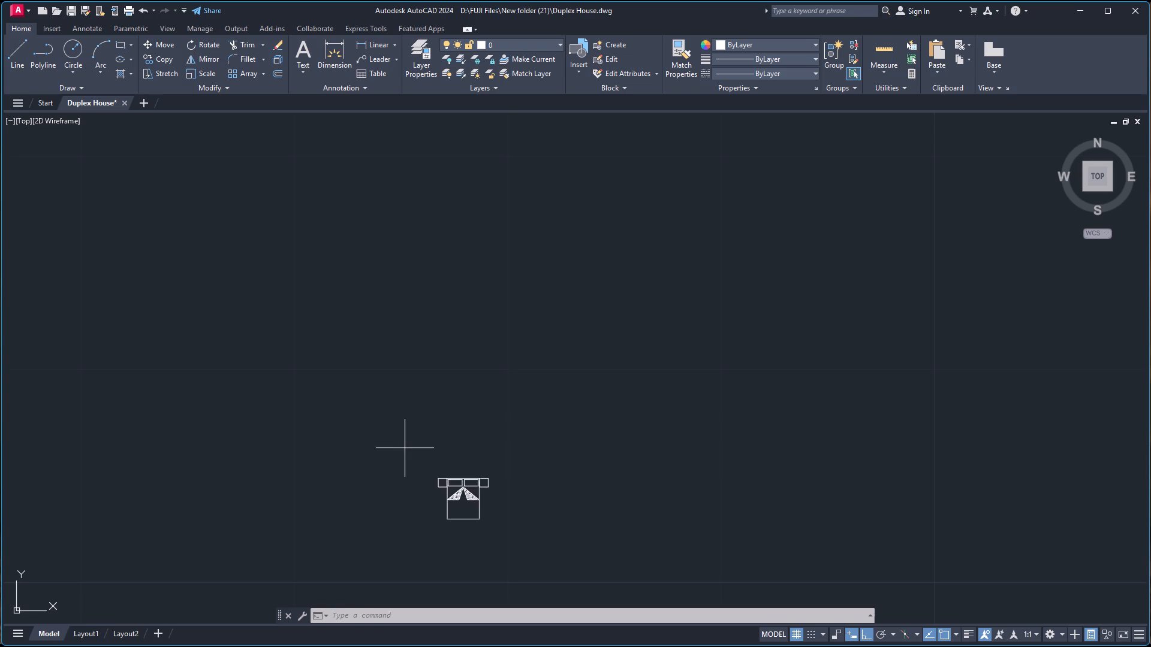
left_click(525, 533)
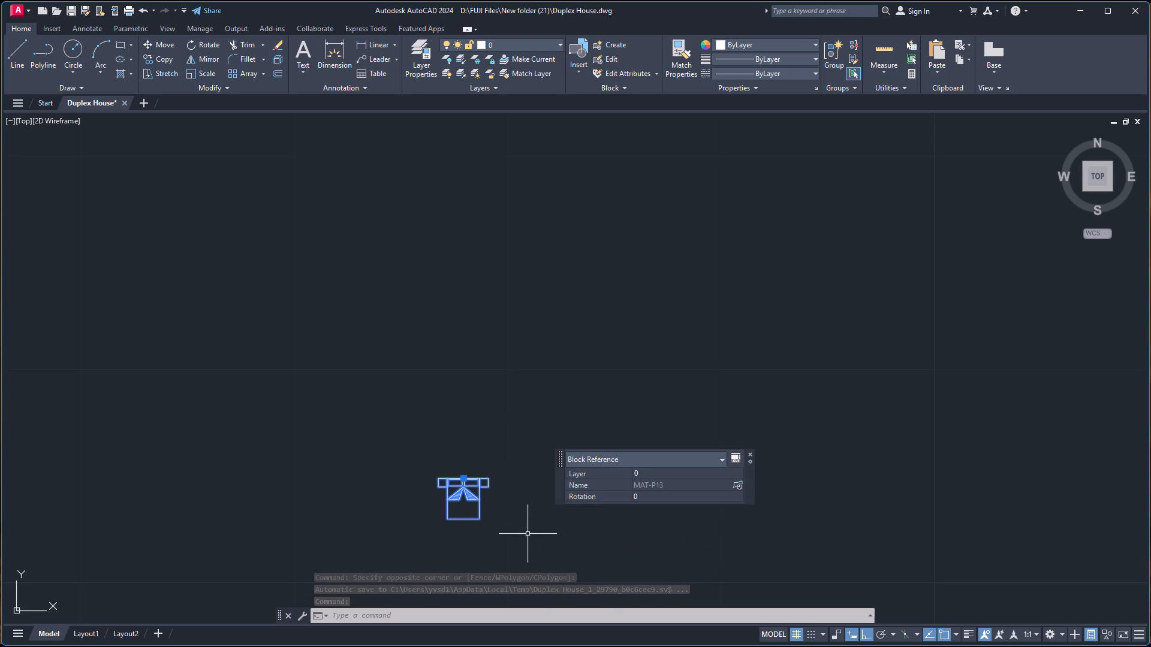
type("SC")
key("Return")
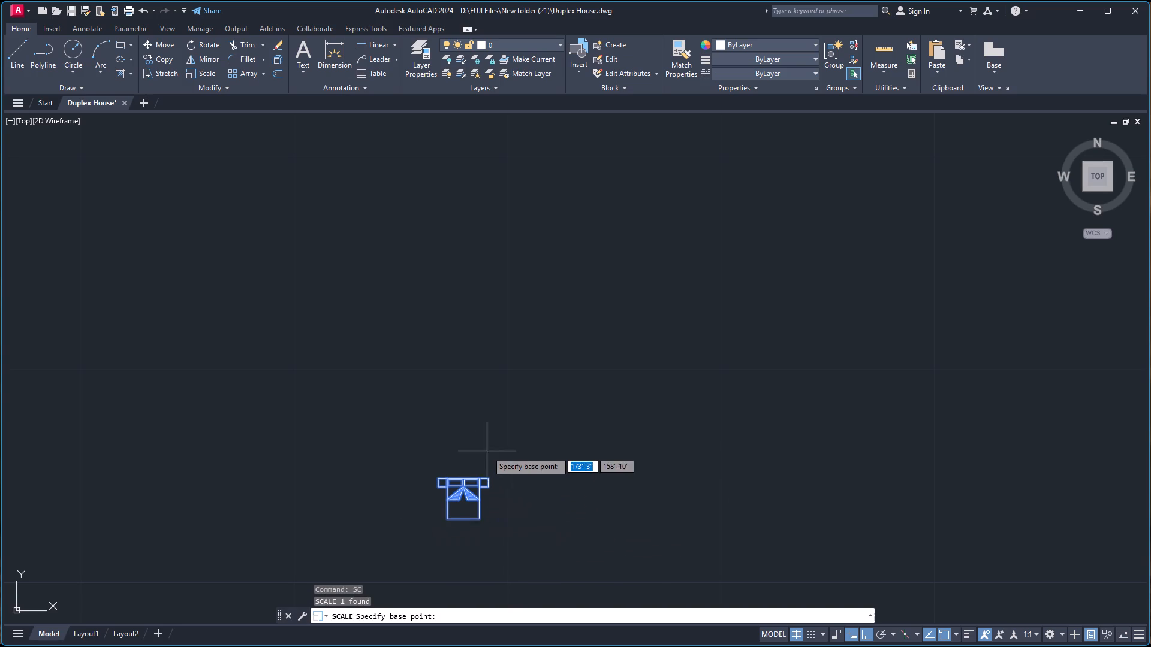
scroll(487, 451, "up", 2)
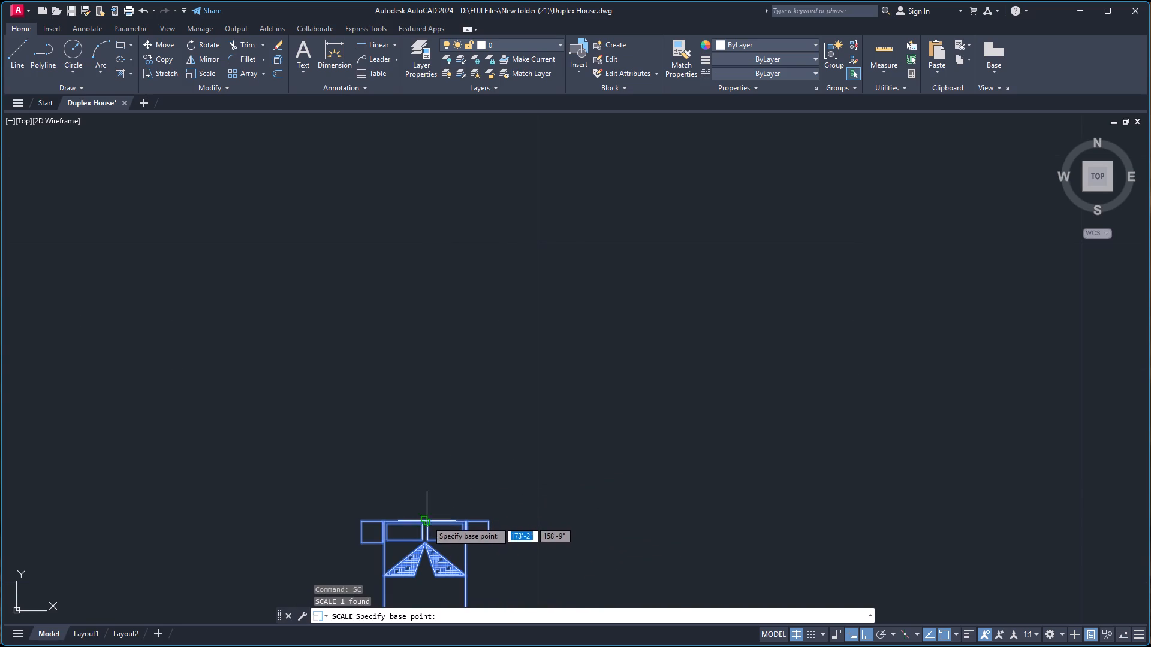
scroll(424, 519, "up", 3)
left_click(421, 526)
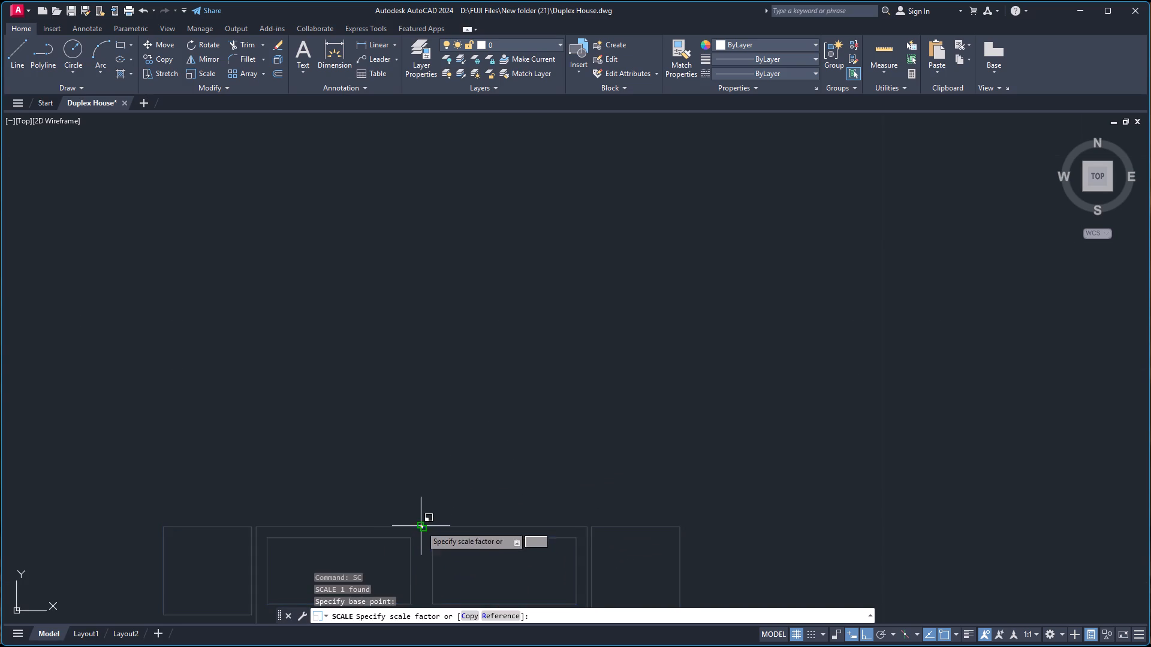
scroll(477, 454, "down", 5)
scroll(635, 403, "down", 4)
scroll(701, 401, "down", 6)
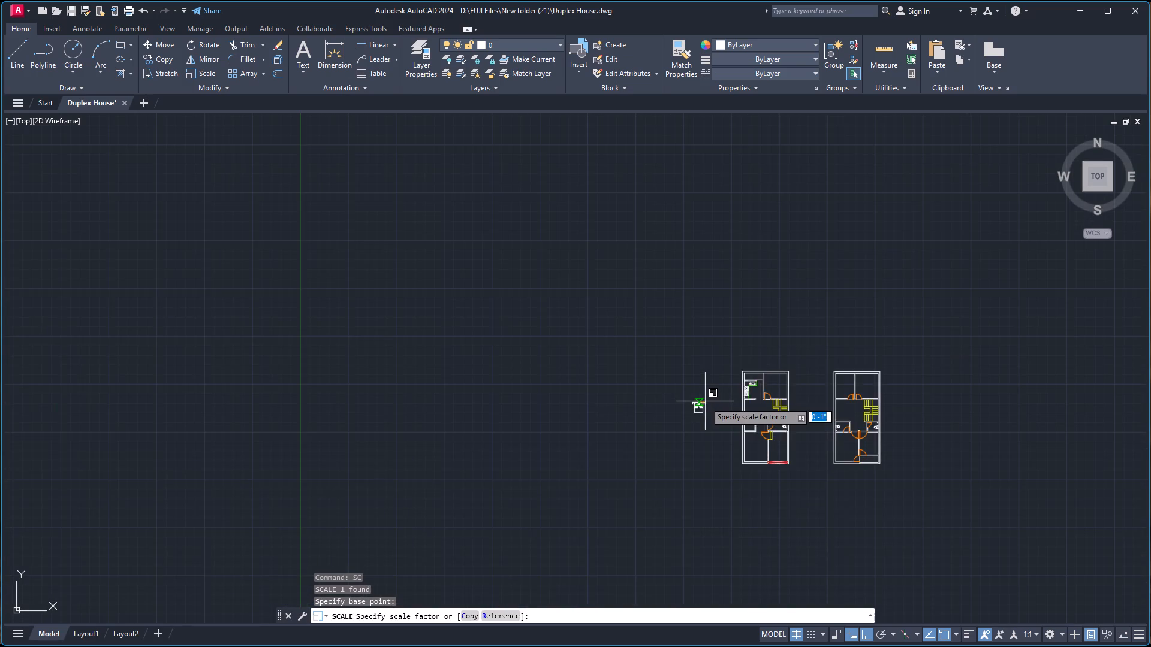
scroll(704, 401, "up", 1)
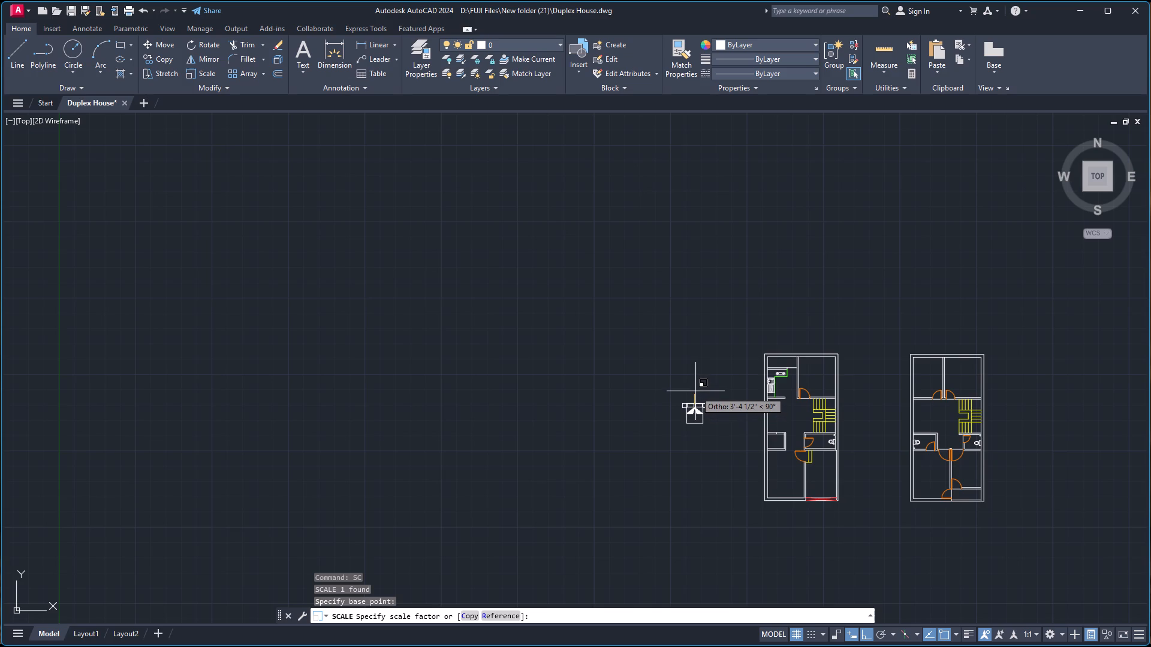
left_click(695, 391)
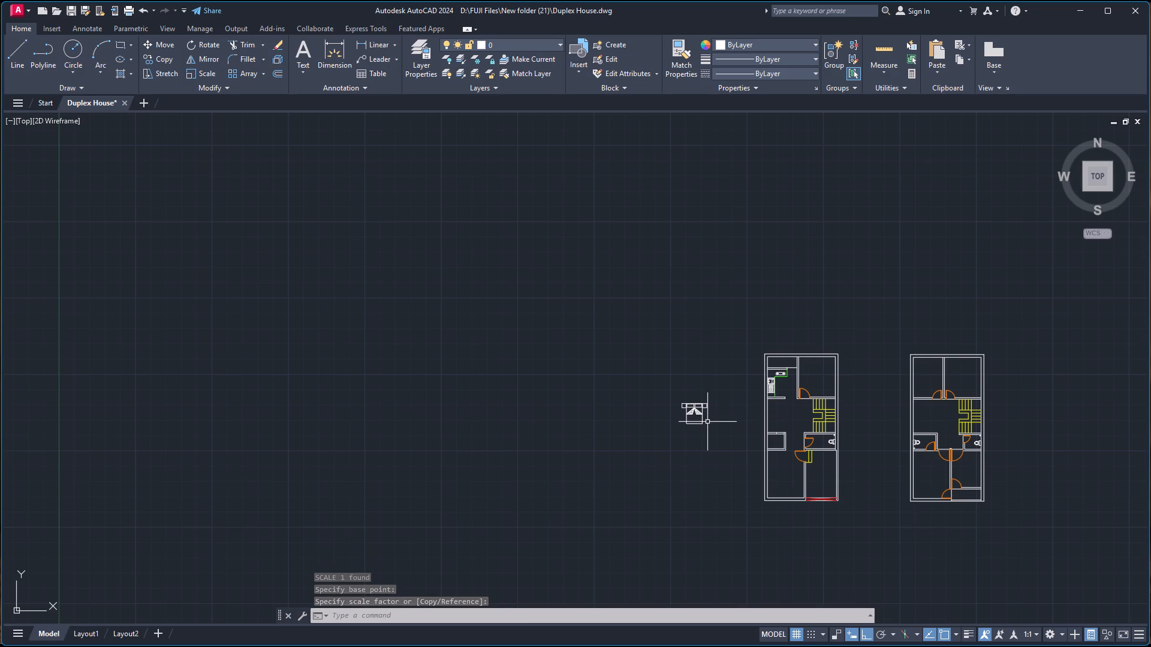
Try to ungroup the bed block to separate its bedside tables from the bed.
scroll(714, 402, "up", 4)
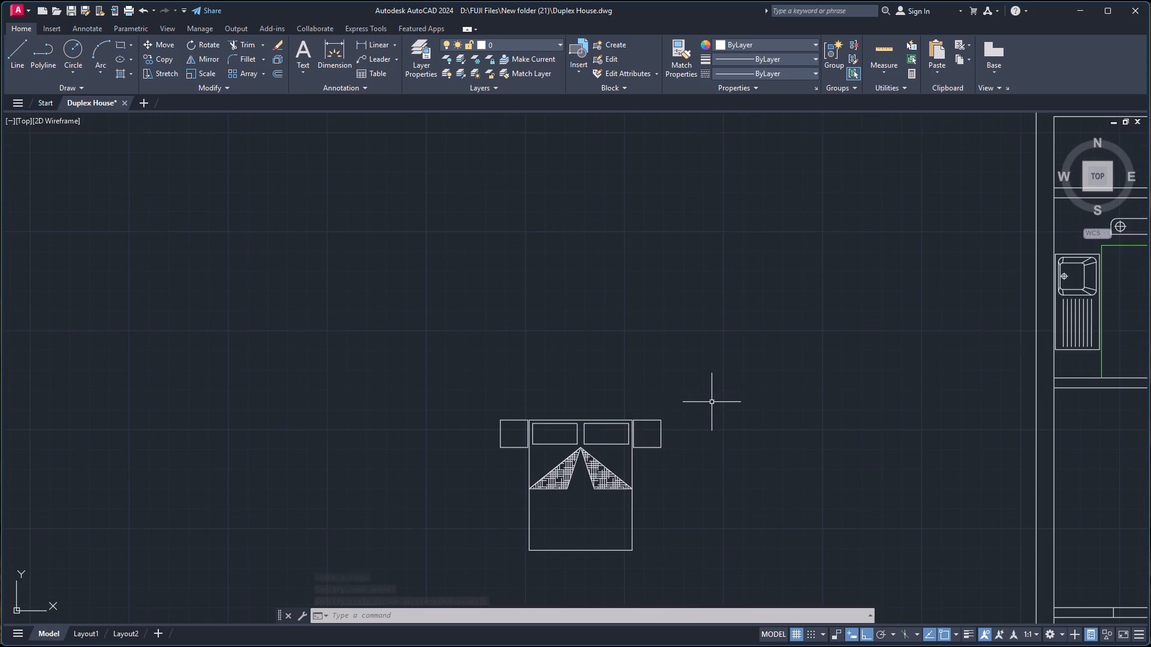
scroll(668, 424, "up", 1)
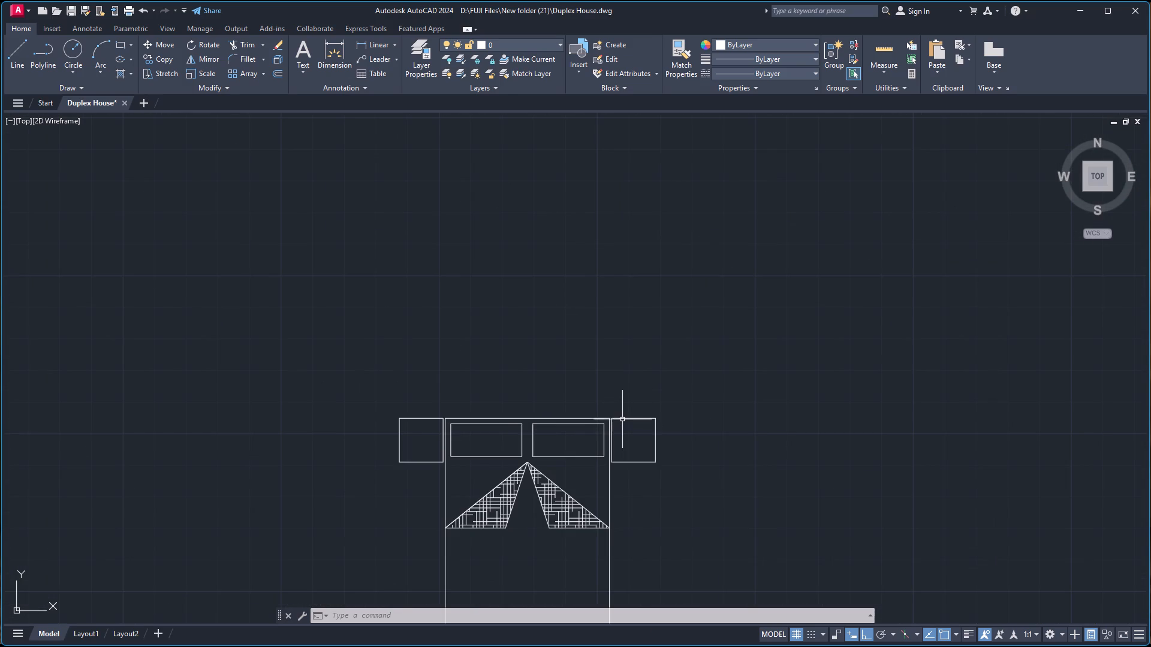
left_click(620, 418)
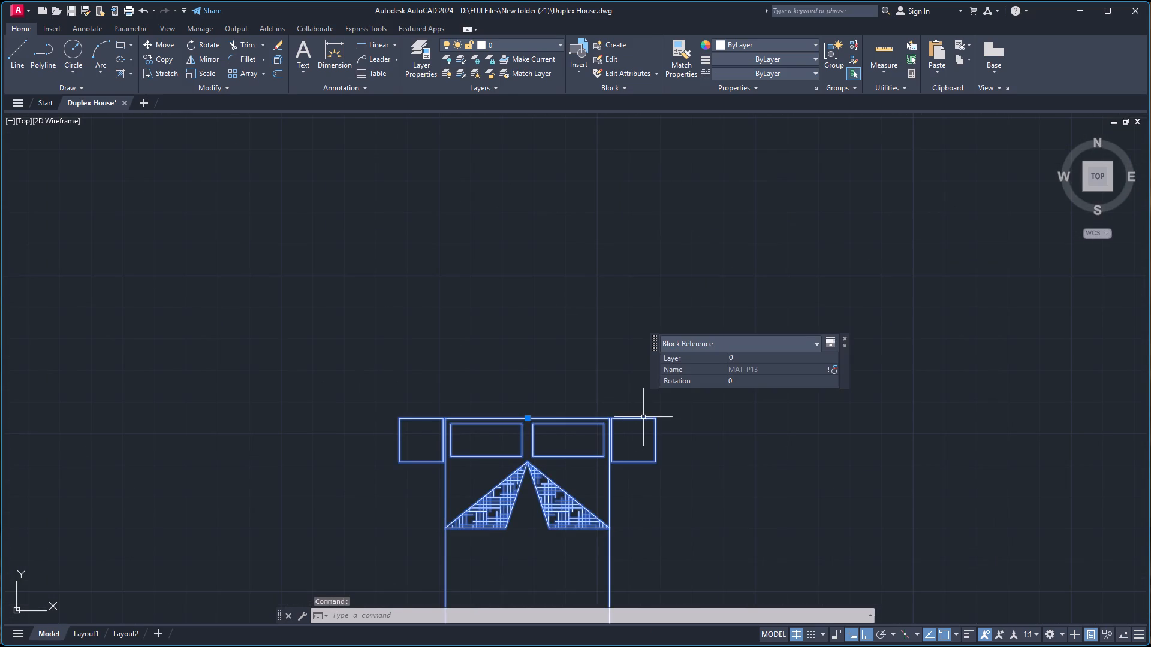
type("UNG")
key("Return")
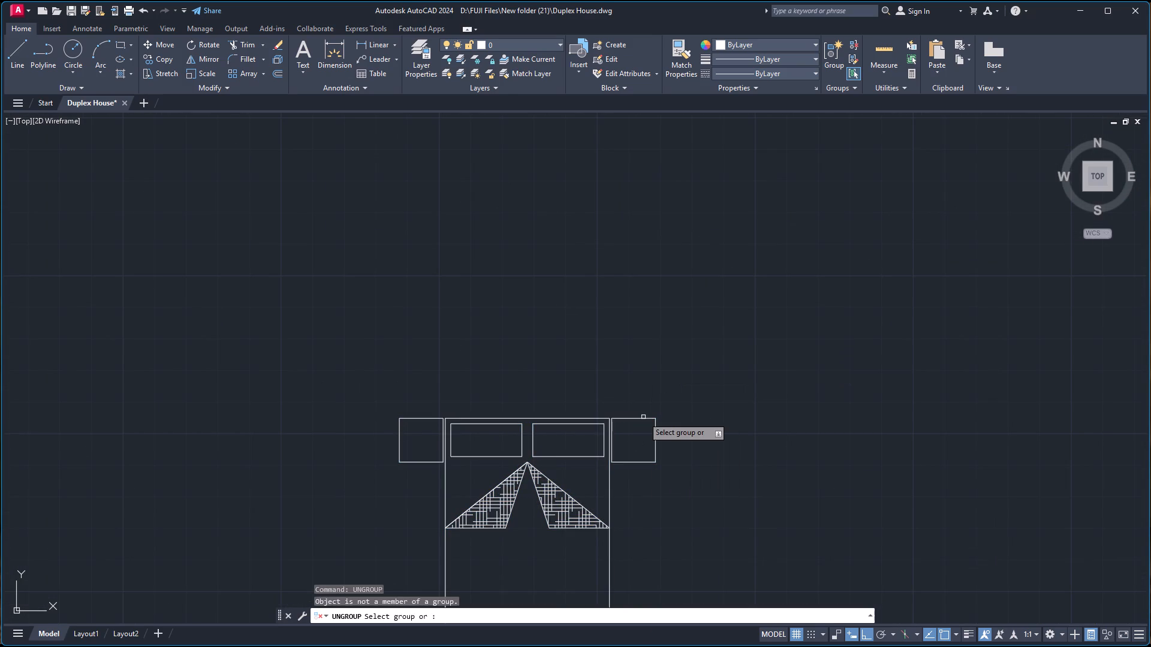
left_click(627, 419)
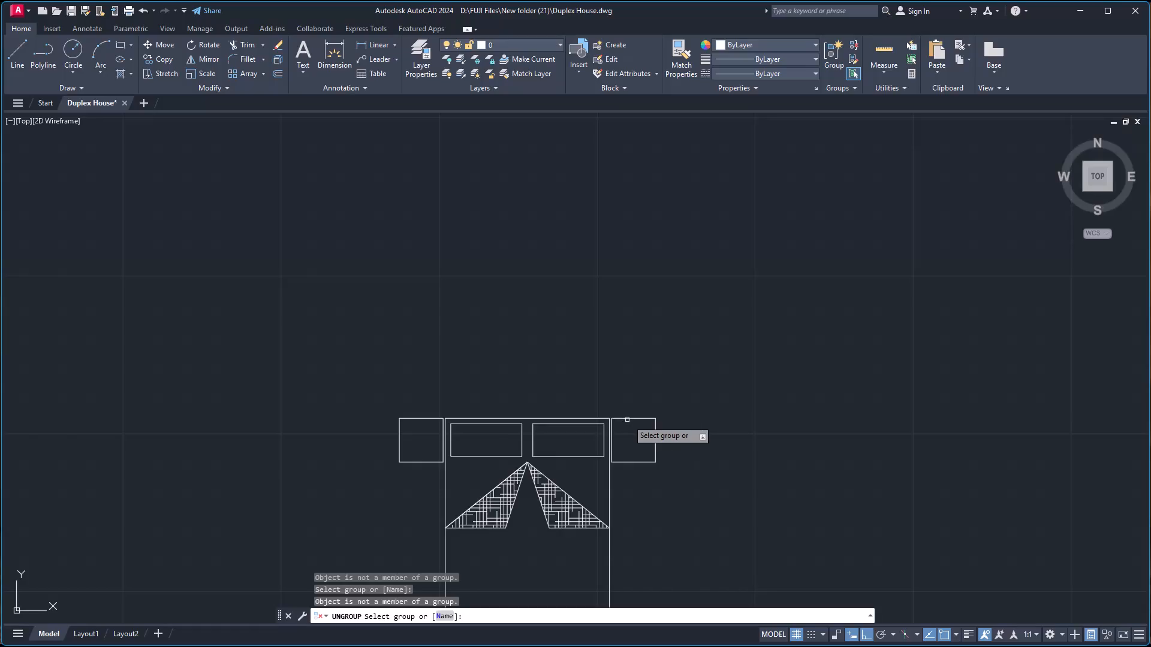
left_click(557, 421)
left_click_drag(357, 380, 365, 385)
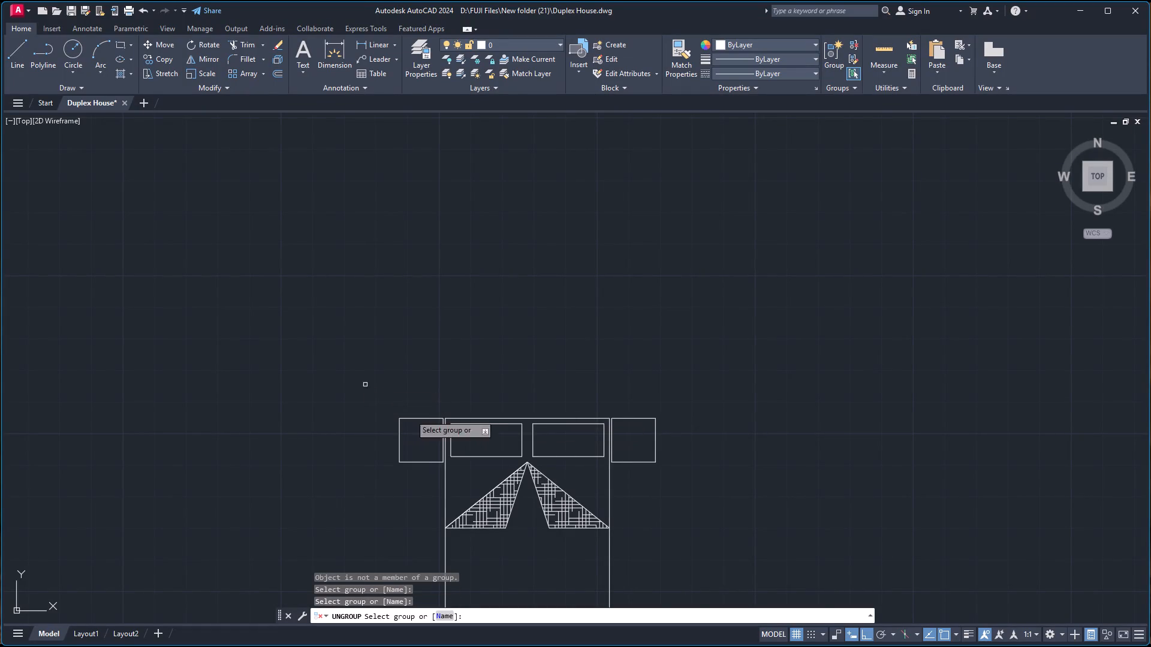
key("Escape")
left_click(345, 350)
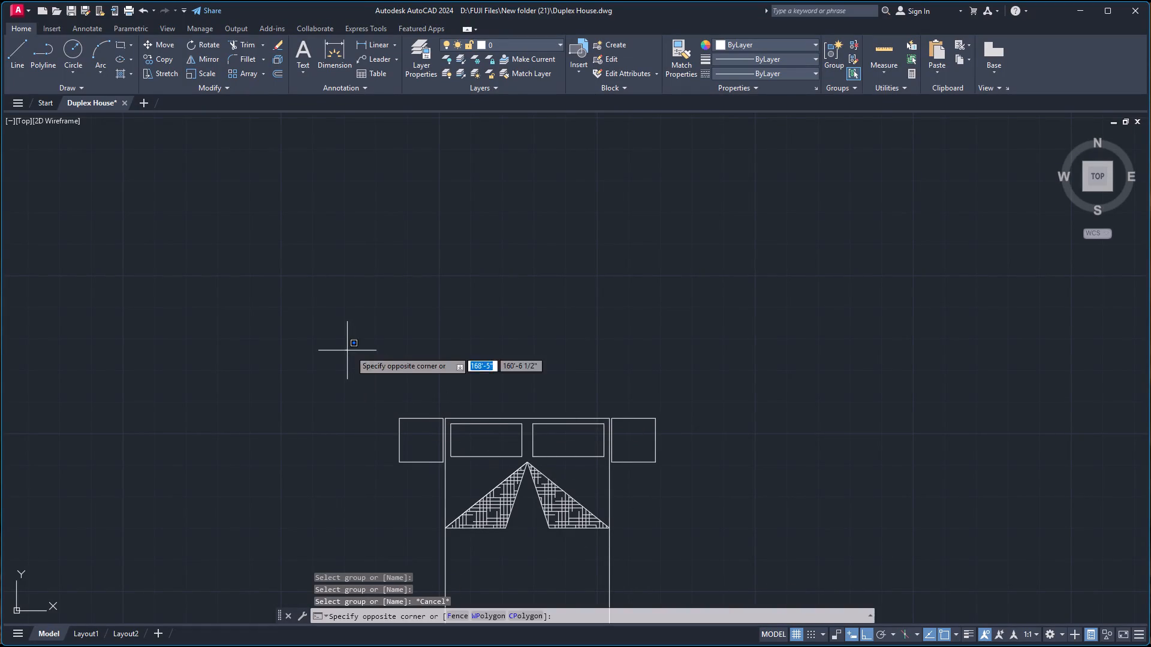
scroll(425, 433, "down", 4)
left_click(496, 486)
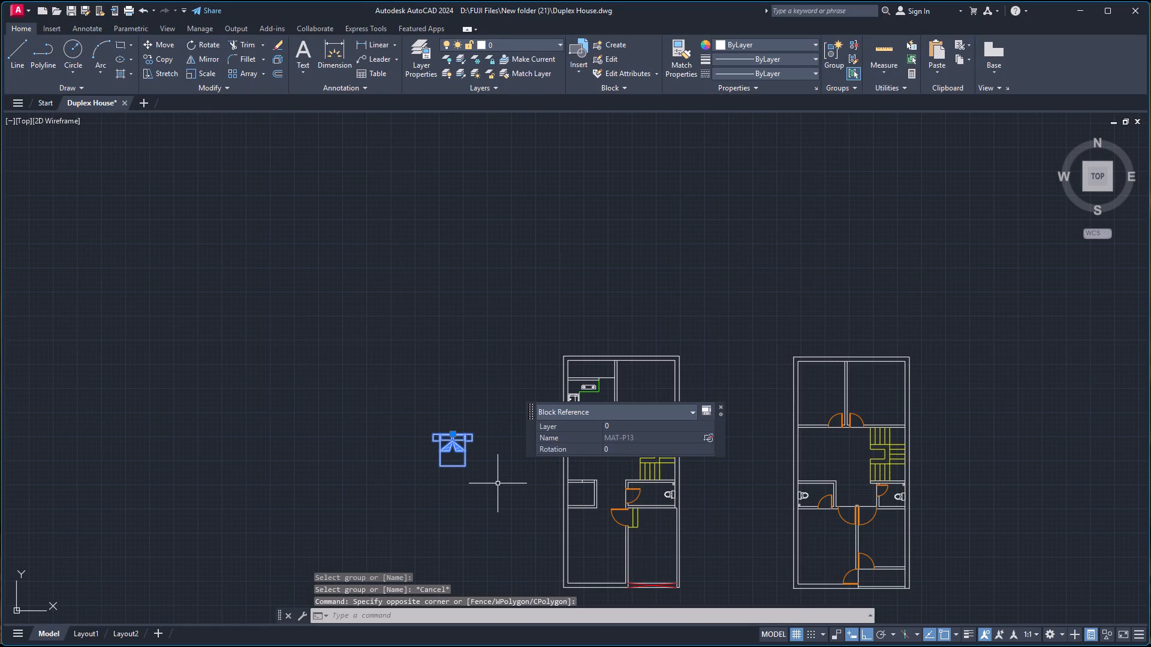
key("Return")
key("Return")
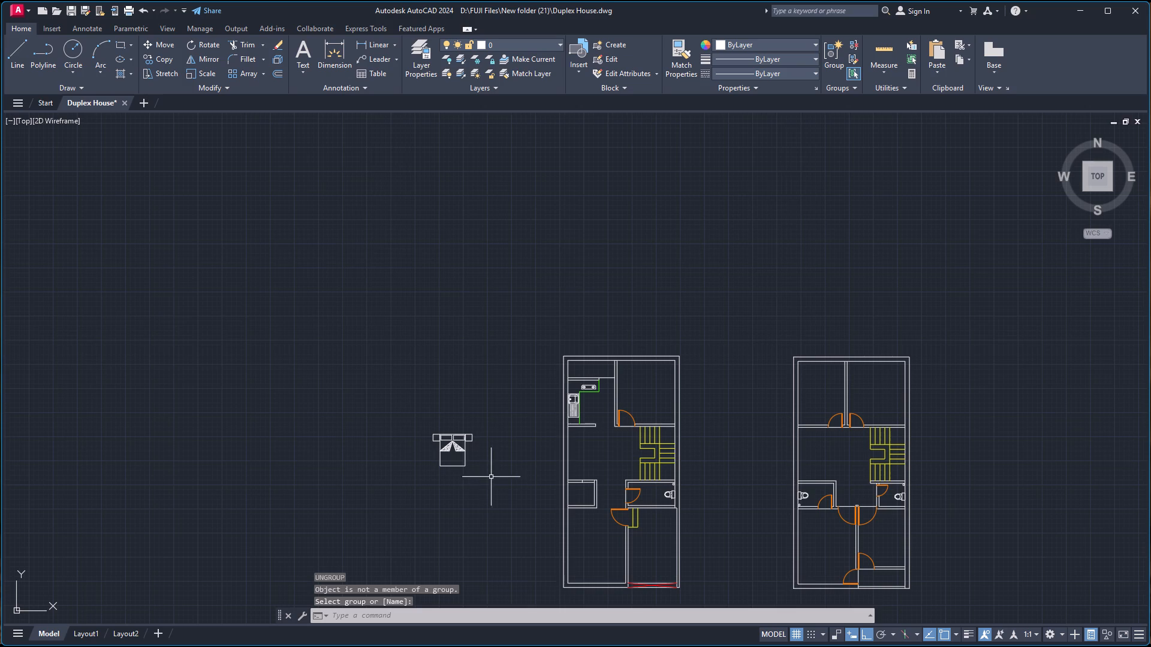
Edit the bed block's definition MAT-P13, delete both square bedside tables and save the changes to the block.
double_click(459, 434)
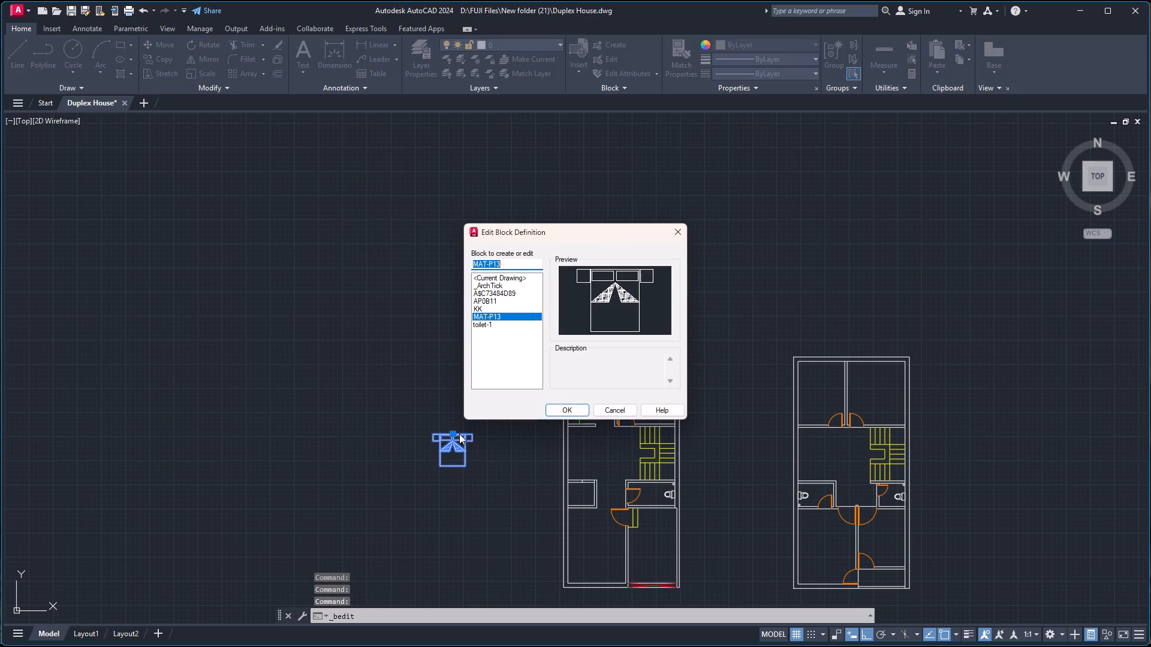
key("Return")
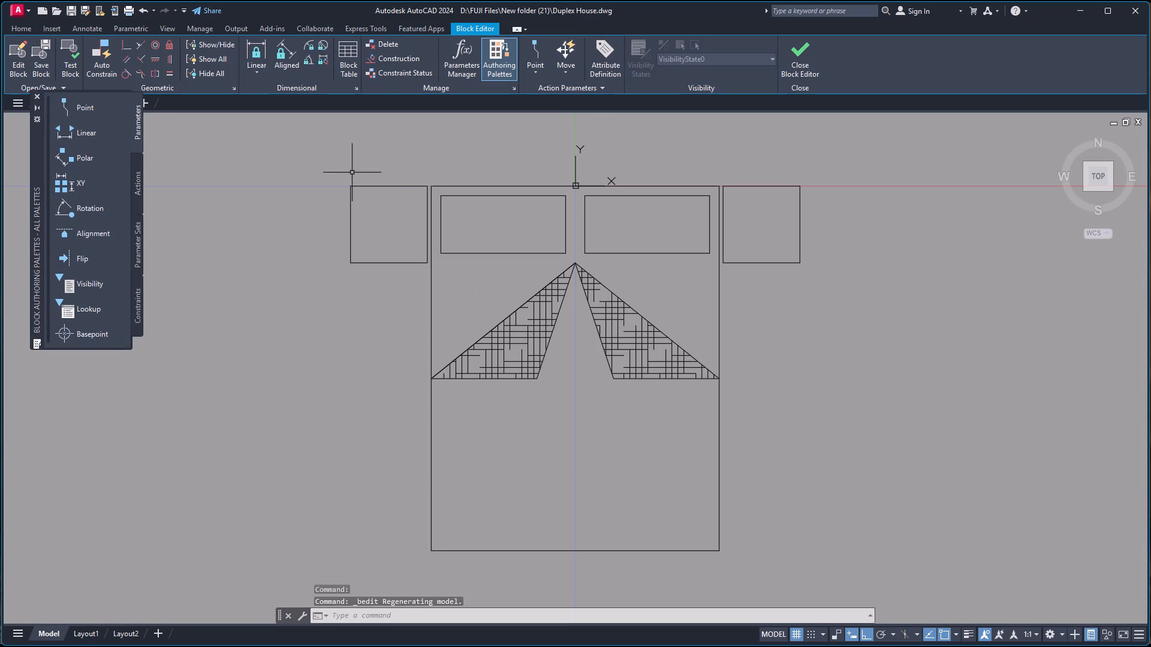
left_click(427, 291)
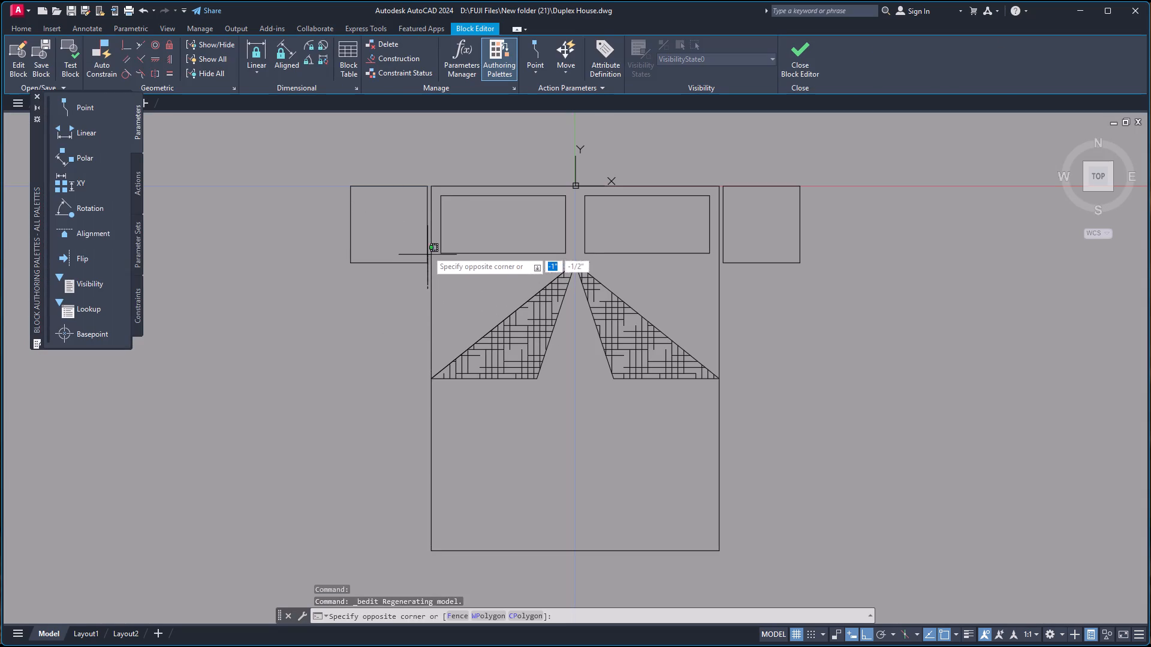
left_click(294, 132)
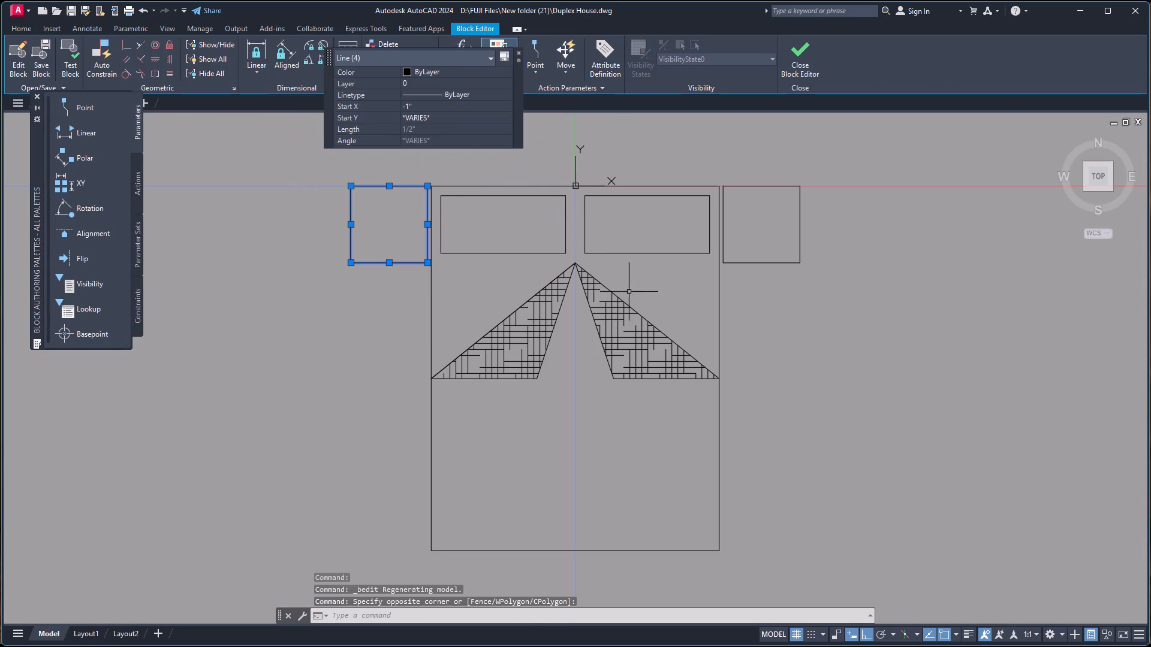
left_click(721, 294)
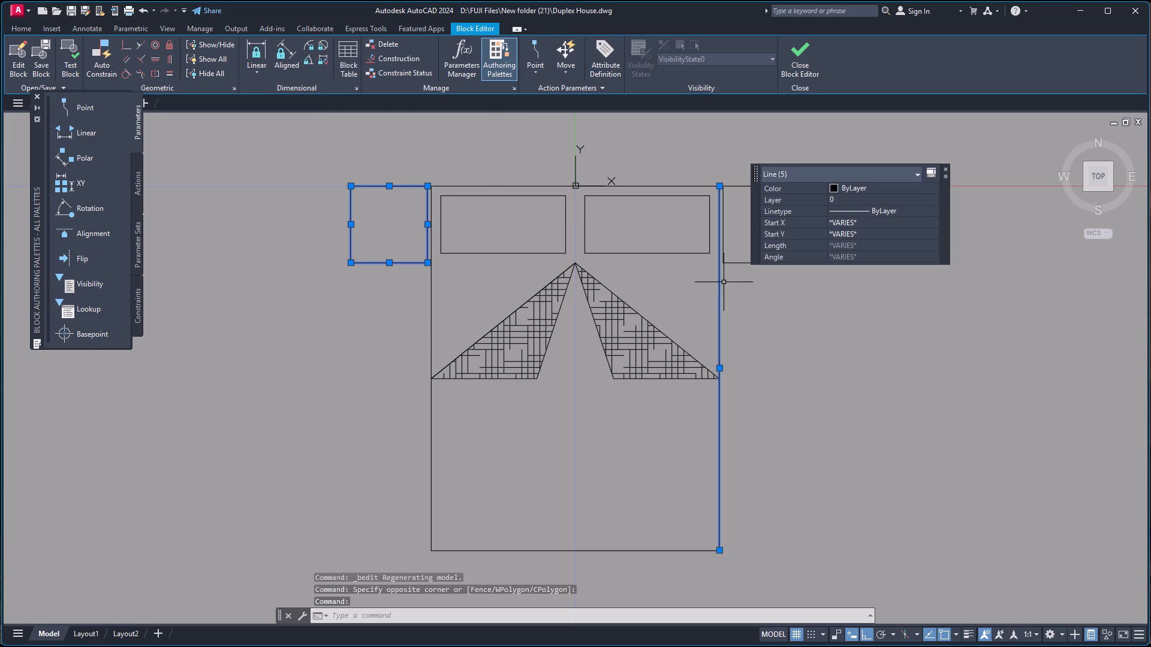
key("Escape")
left_click(724, 282)
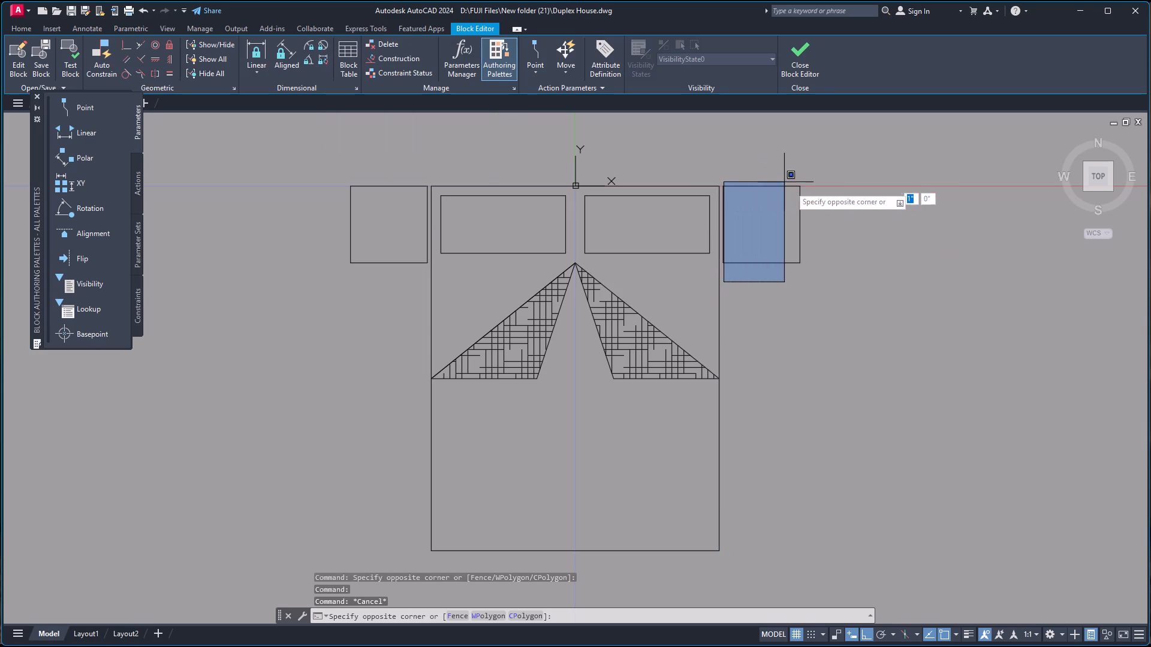
left_click(808, 167)
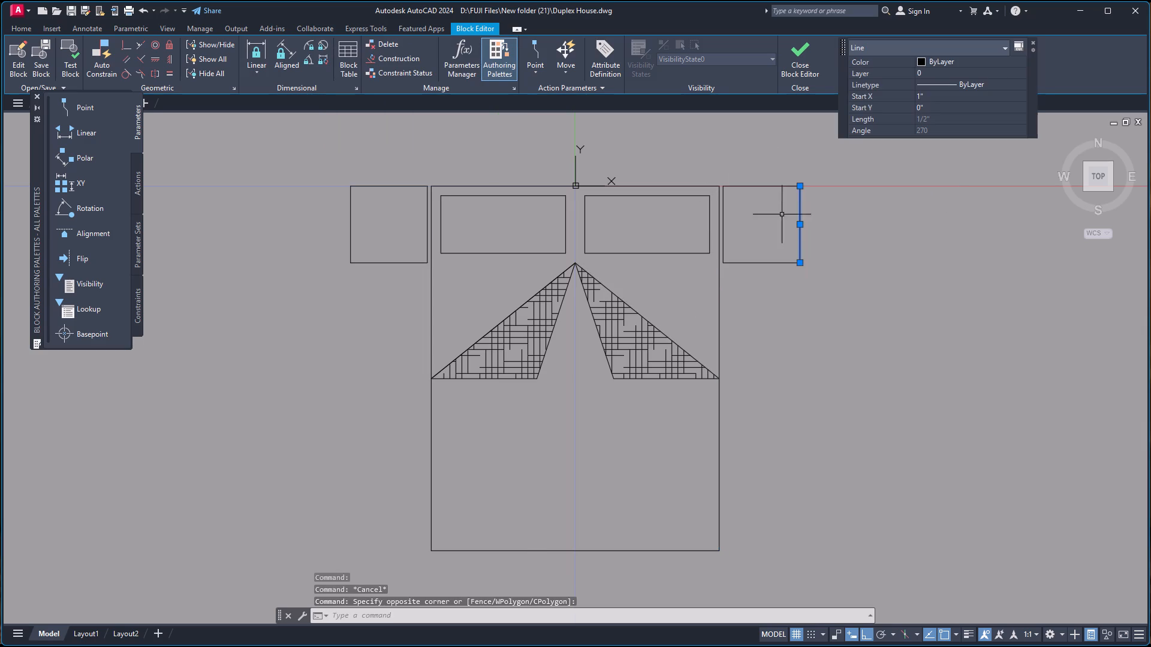
left_click(785, 310)
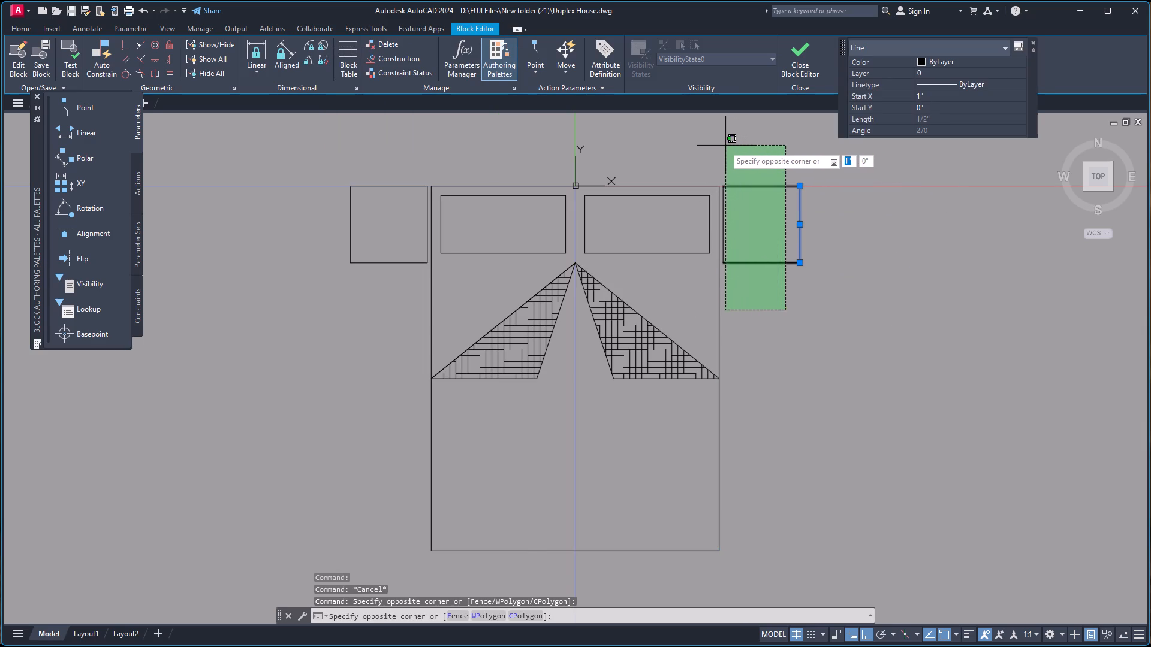
left_click(721, 146)
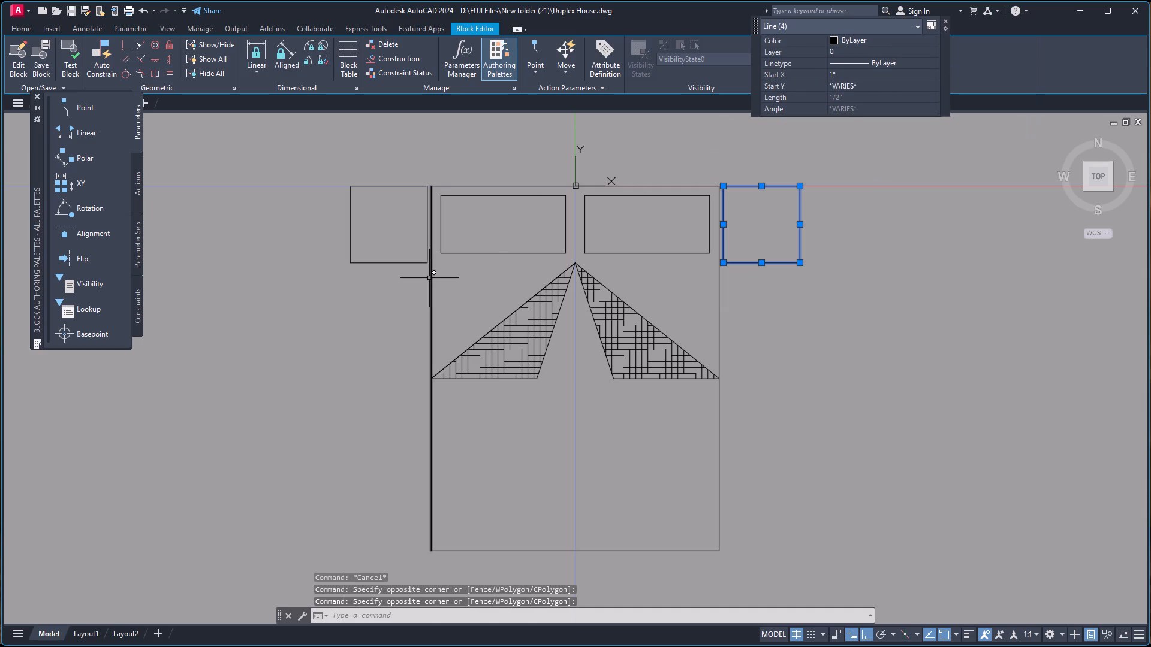
left_click(428, 277)
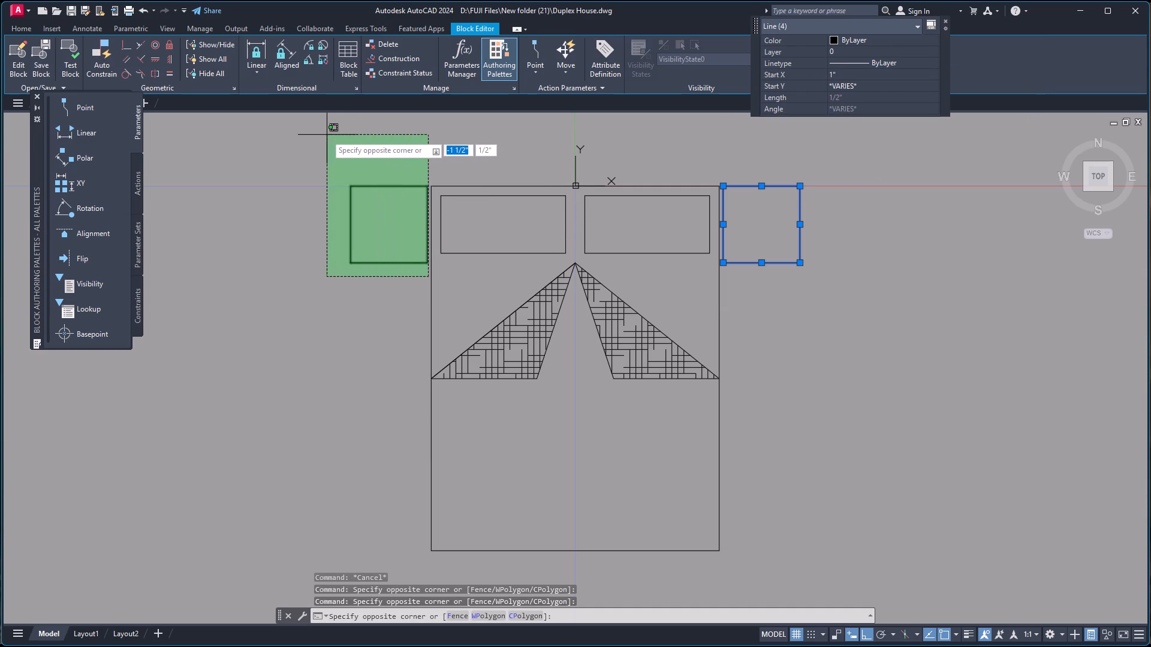
left_click(325, 135)
key("Delete")
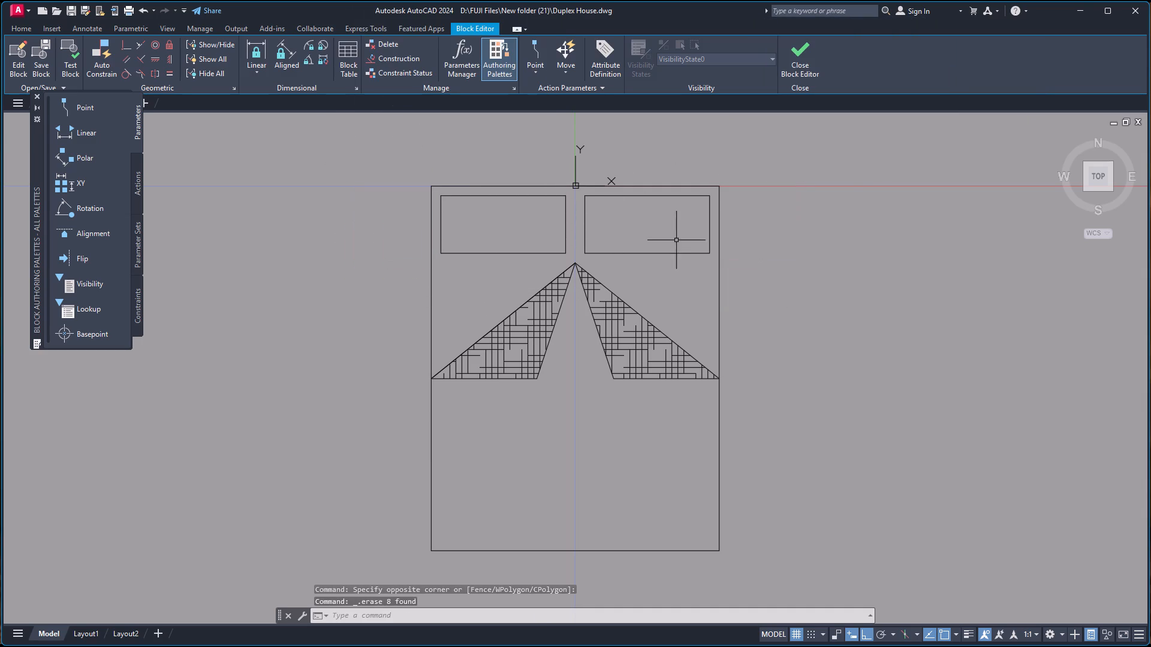
left_click(808, 58)
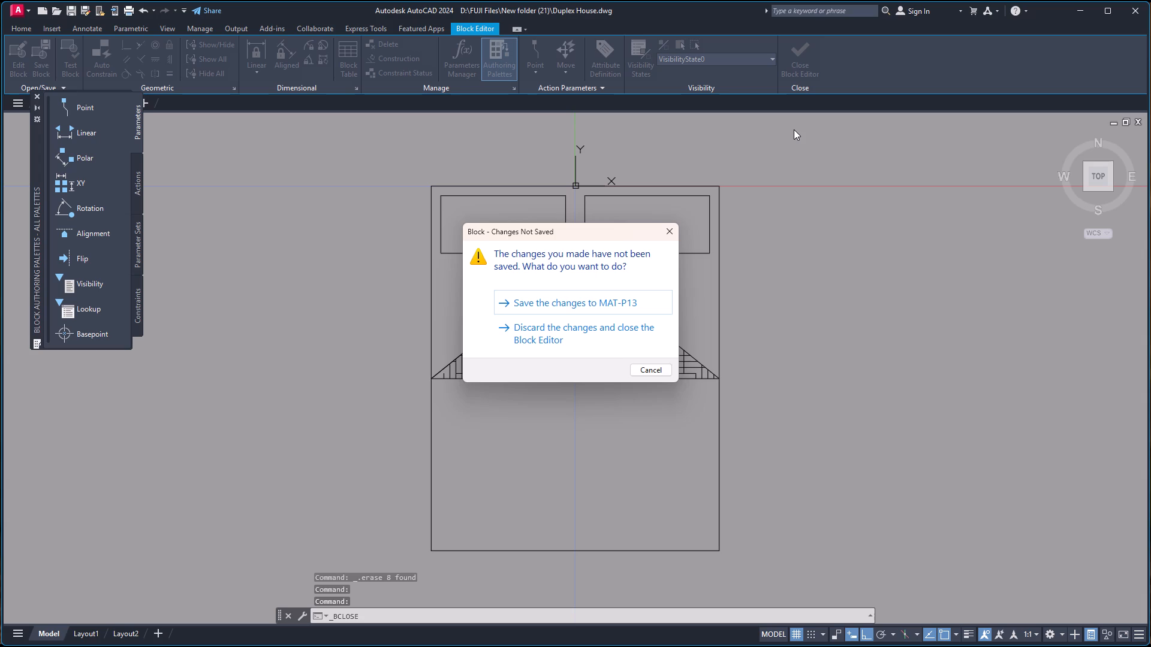
left_click(626, 306)
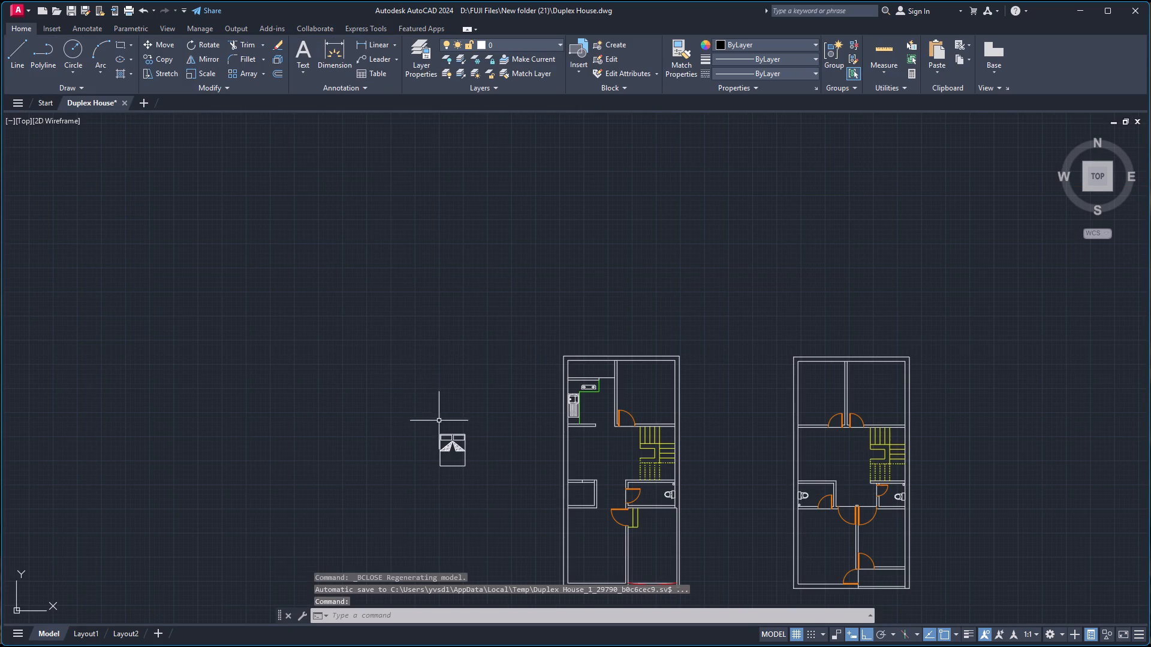
Copy the bed block from its headboard's top midpoint to the midpoint between the upper inner wall corners of the first plan's bedroom beside the kitchen.
scroll(439, 421, "up", 1)
left_click(419, 415)
left_click(505, 539)
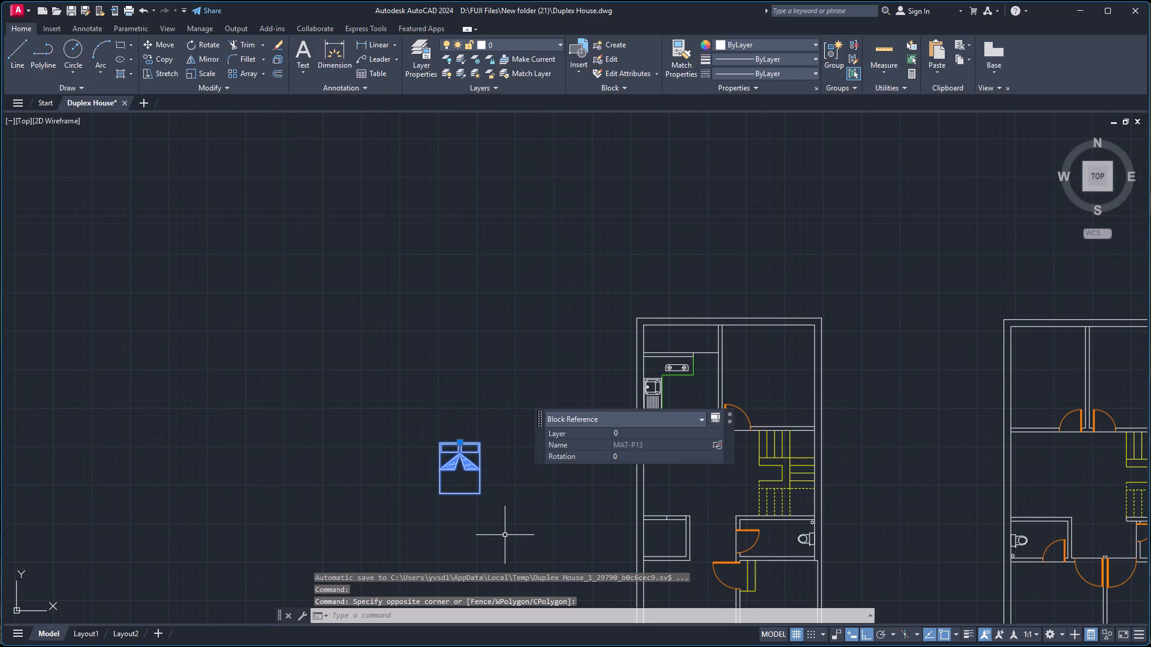
type("CO")
key("Return")
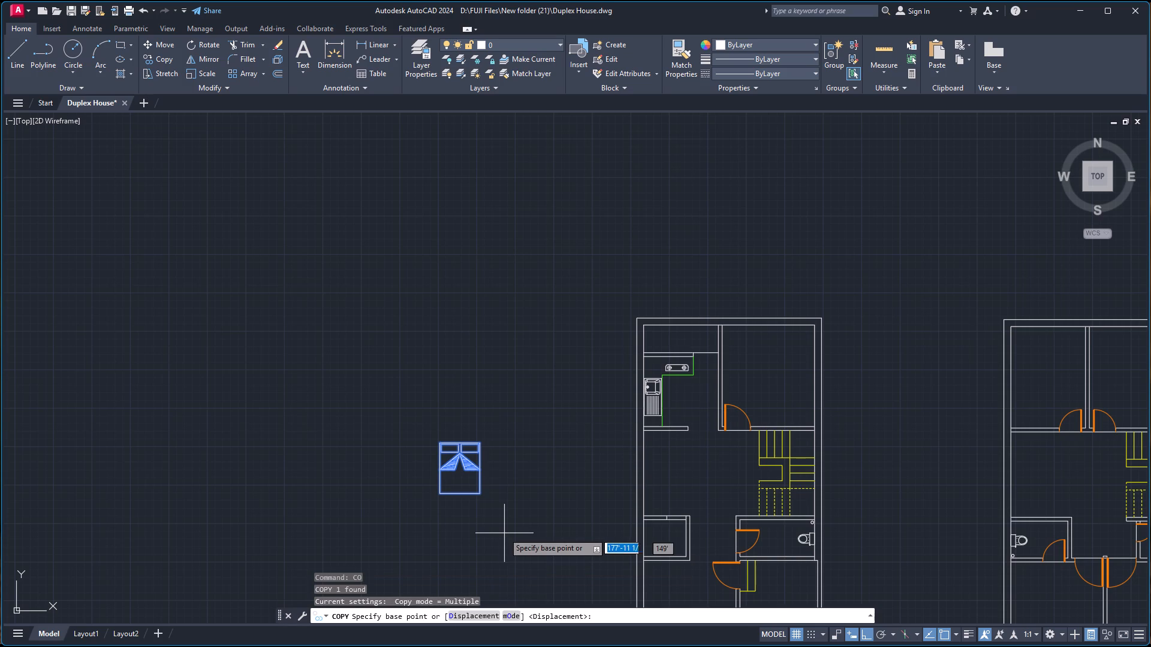
scroll(493, 496, "up", 4)
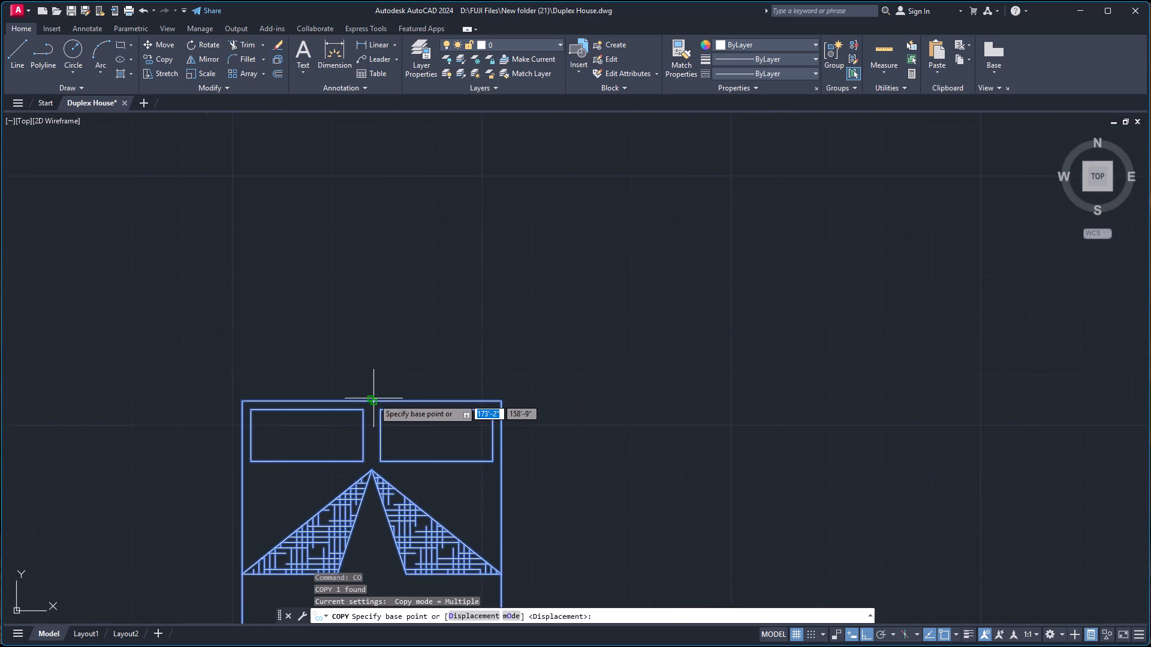
left_click(371, 399)
scroll(664, 329, "down", 5)
scroll(980, 253, "up", 2)
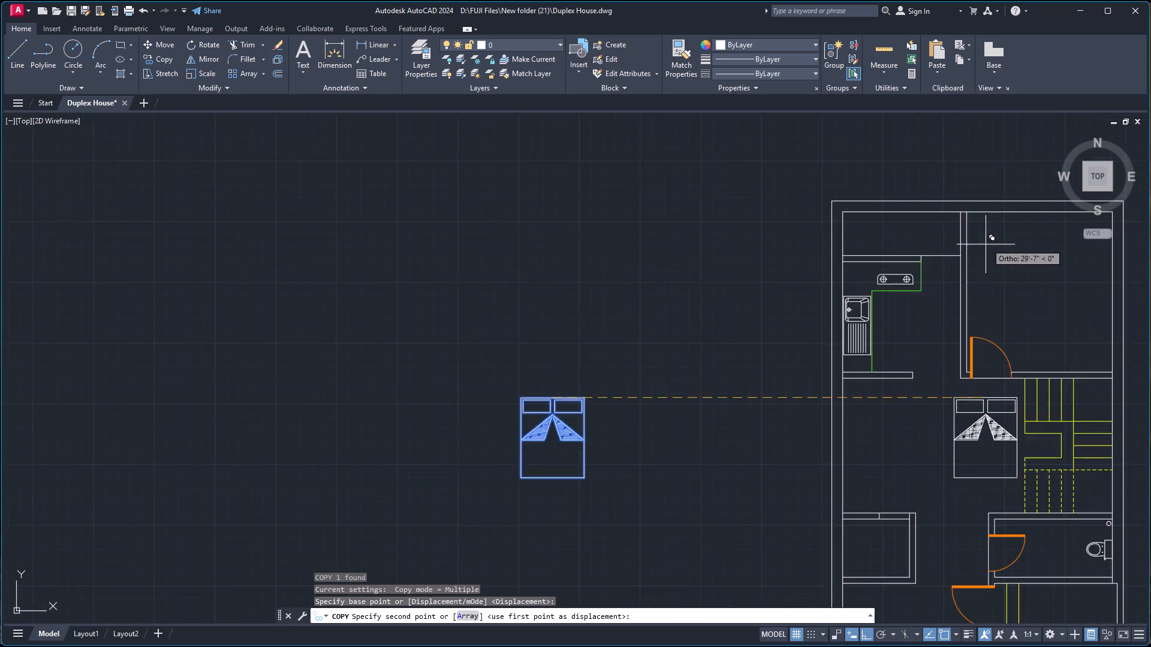
scroll(993, 235, "up", 1)
scroll(1013, 224, "down", 4)
scroll(1047, 220, "up", 1)
right_click(1024, 250)
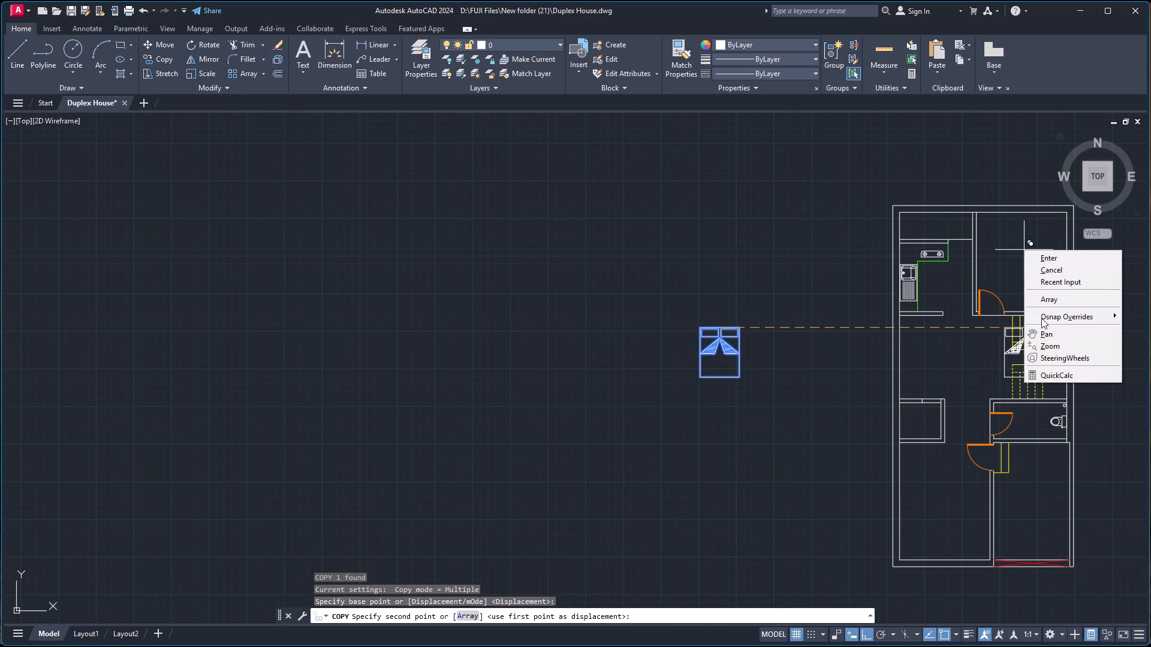
left_click(1070, 316)
left_click(927, 340)
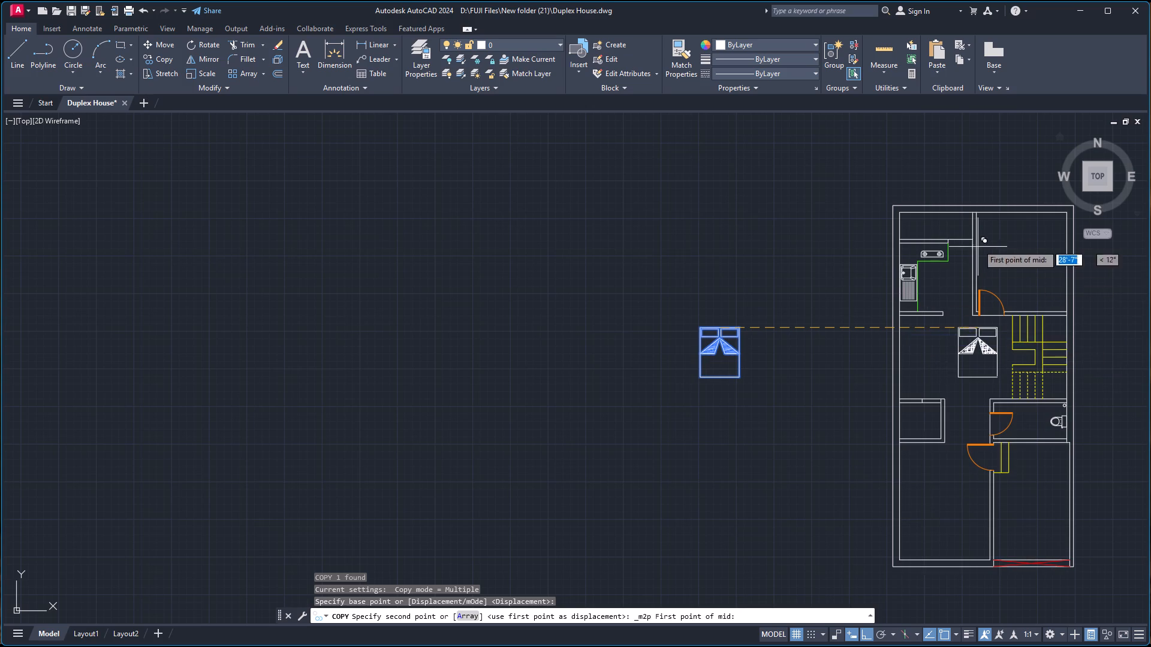
scroll(1037, 185, "down", 4)
scroll(1034, 192, "up", 3)
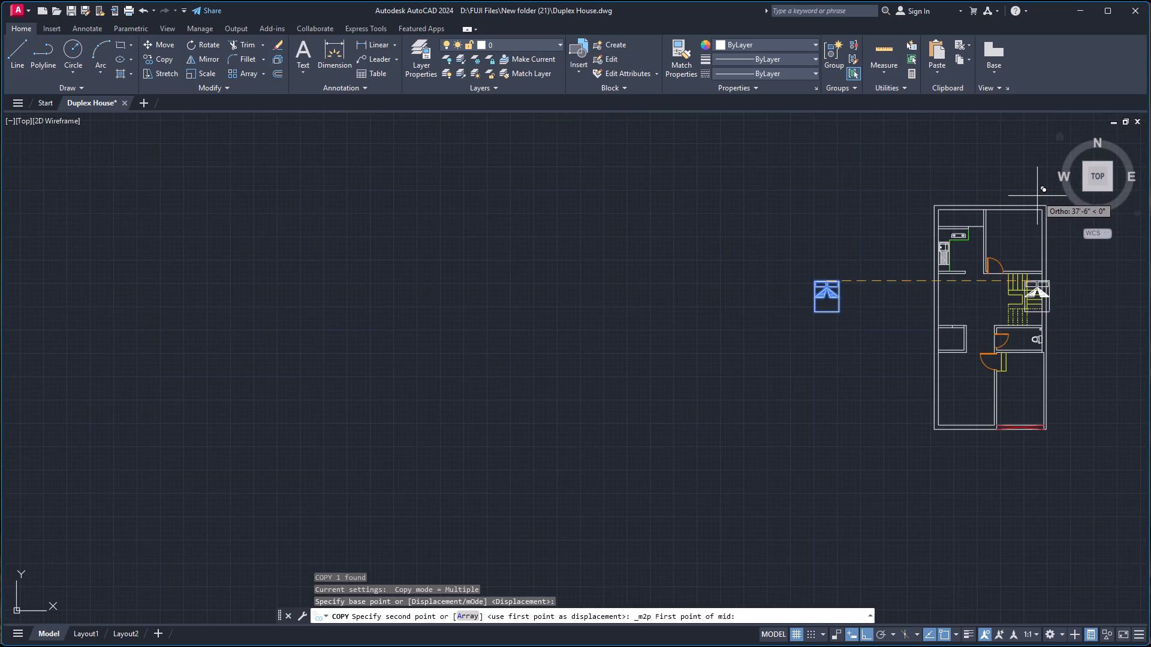
scroll(1036, 196, "up", 2)
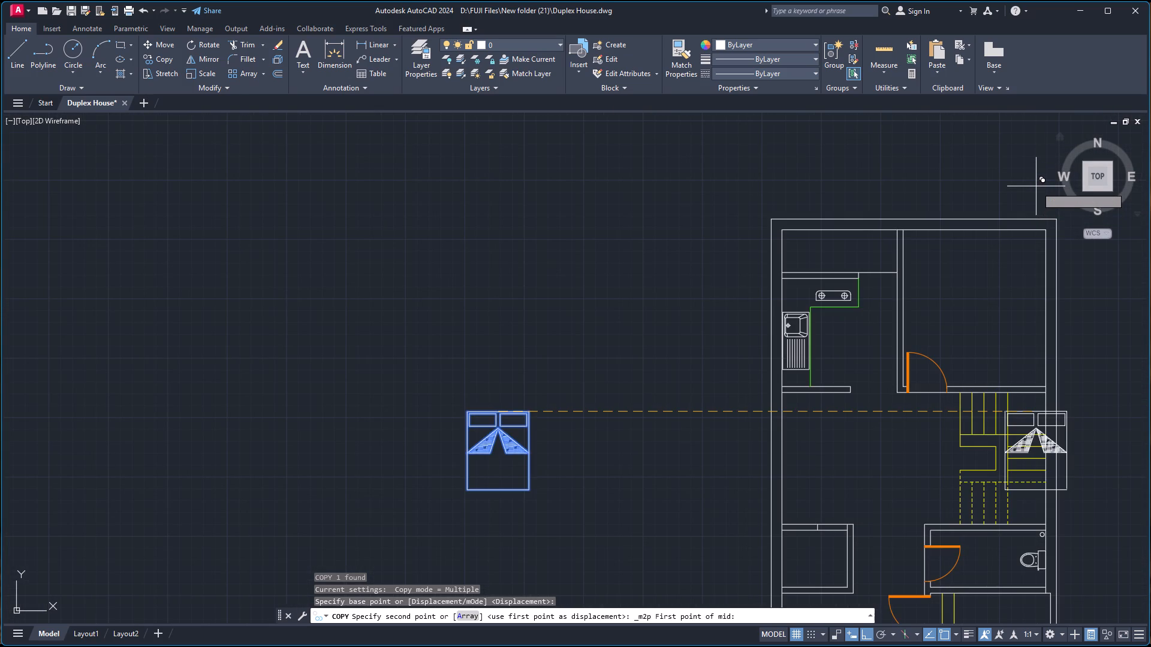
scroll(966, 213, "up", 3)
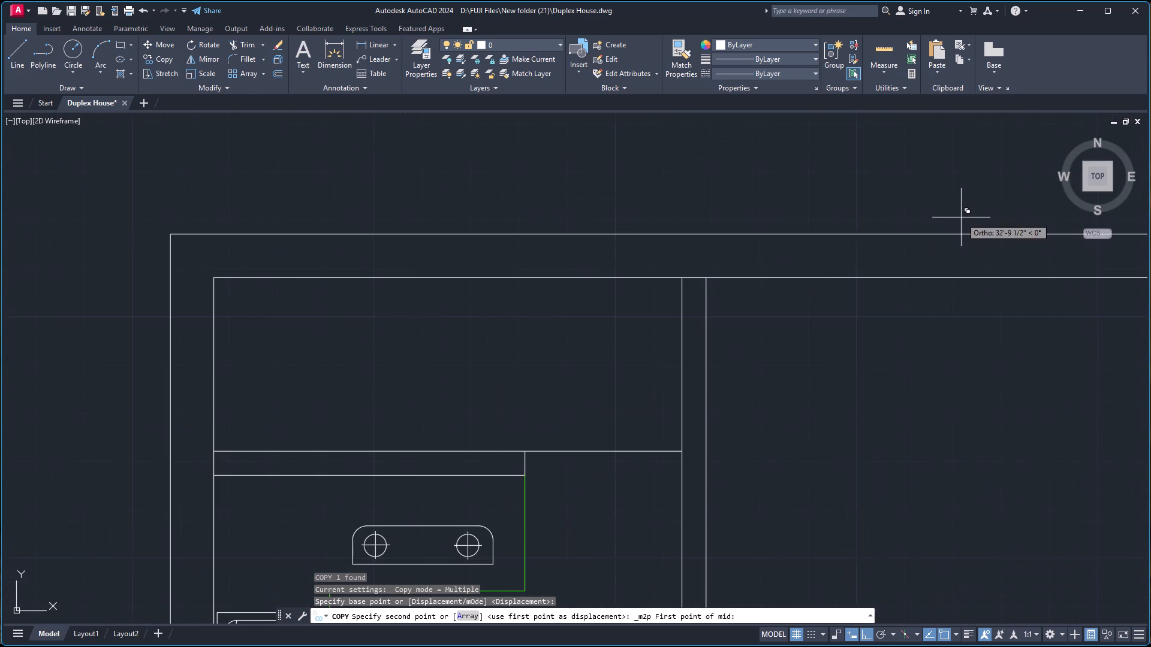
left_click(707, 277)
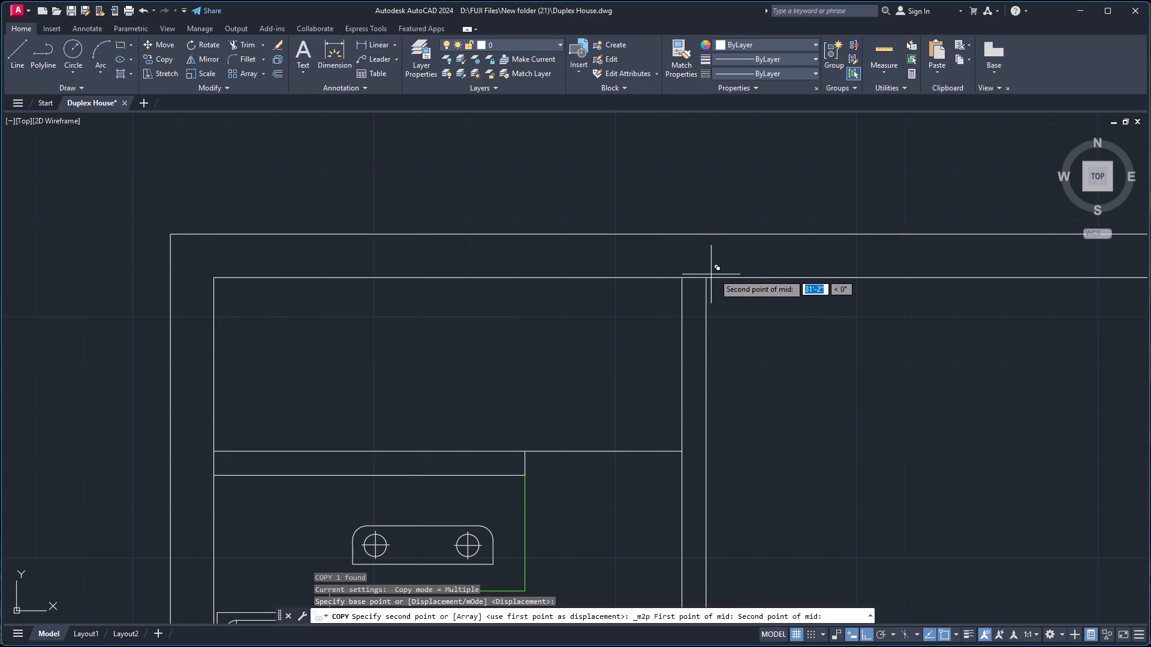
scroll(762, 282, "down", 6)
scroll(924, 286, "up", 4)
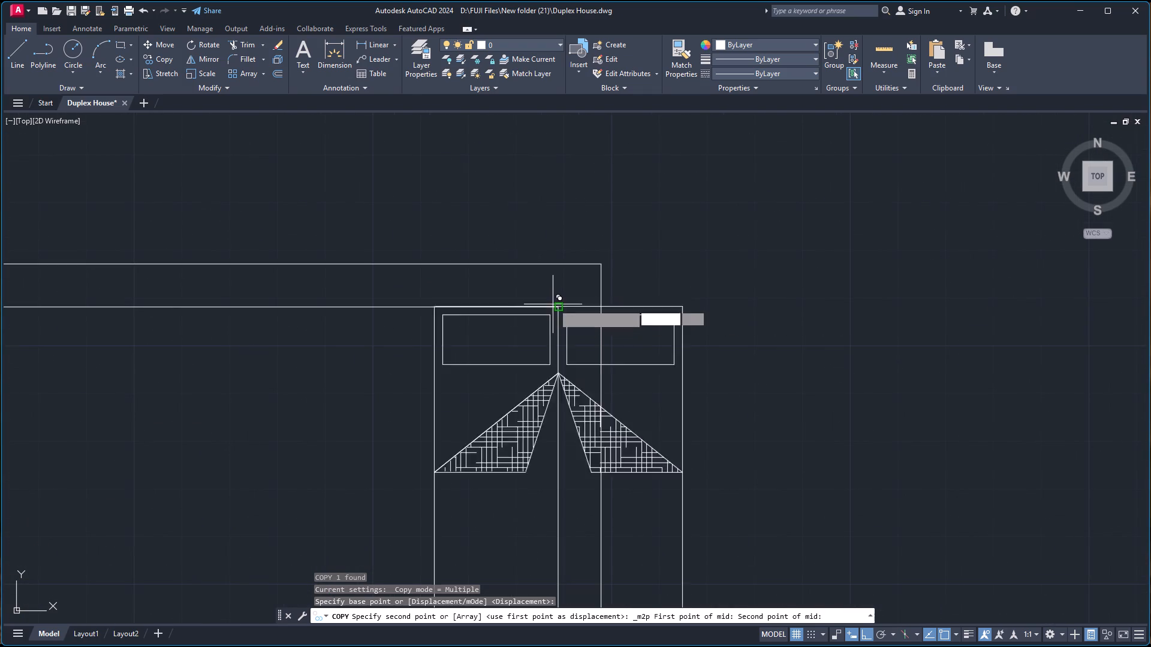
left_click(556, 309)
Place another bed copy in the second plan's upper-left bedroom, centred between the two inner corners of its top wall.
scroll(589, 306, "down", 5)
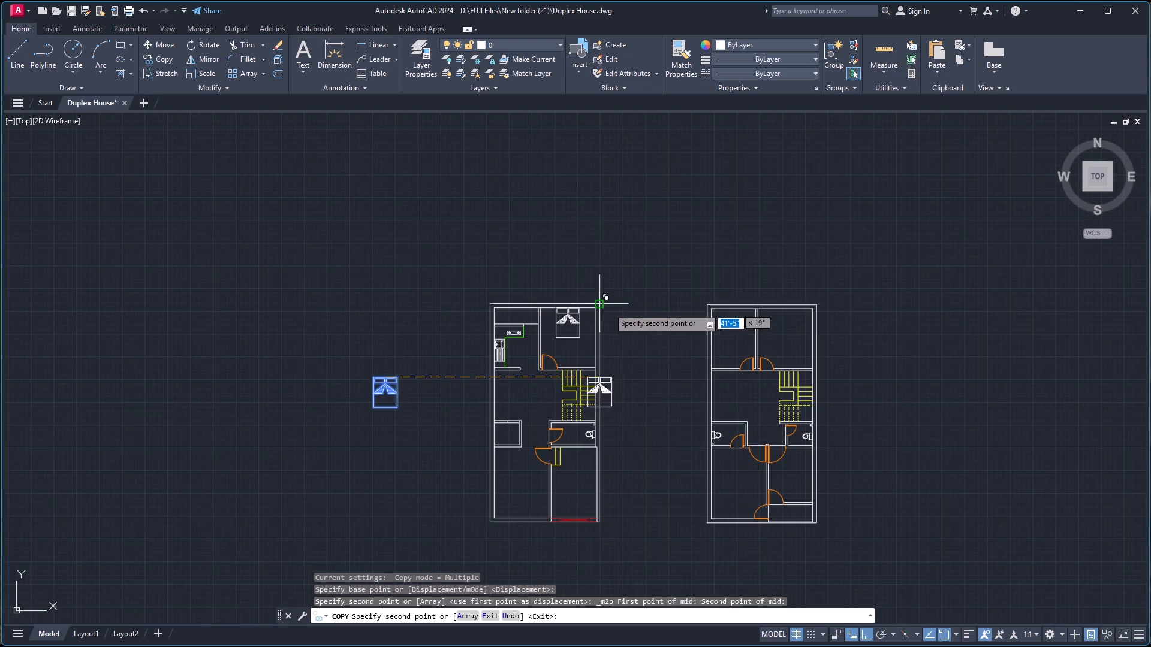
scroll(744, 316, "up", 3)
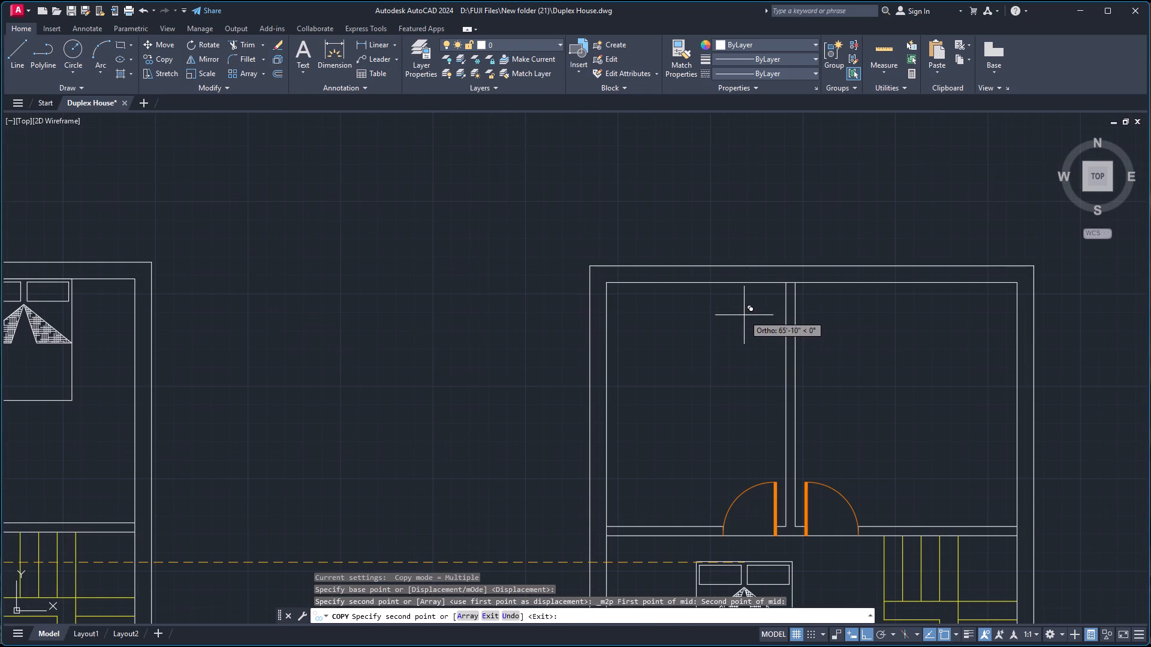
right_click(715, 309)
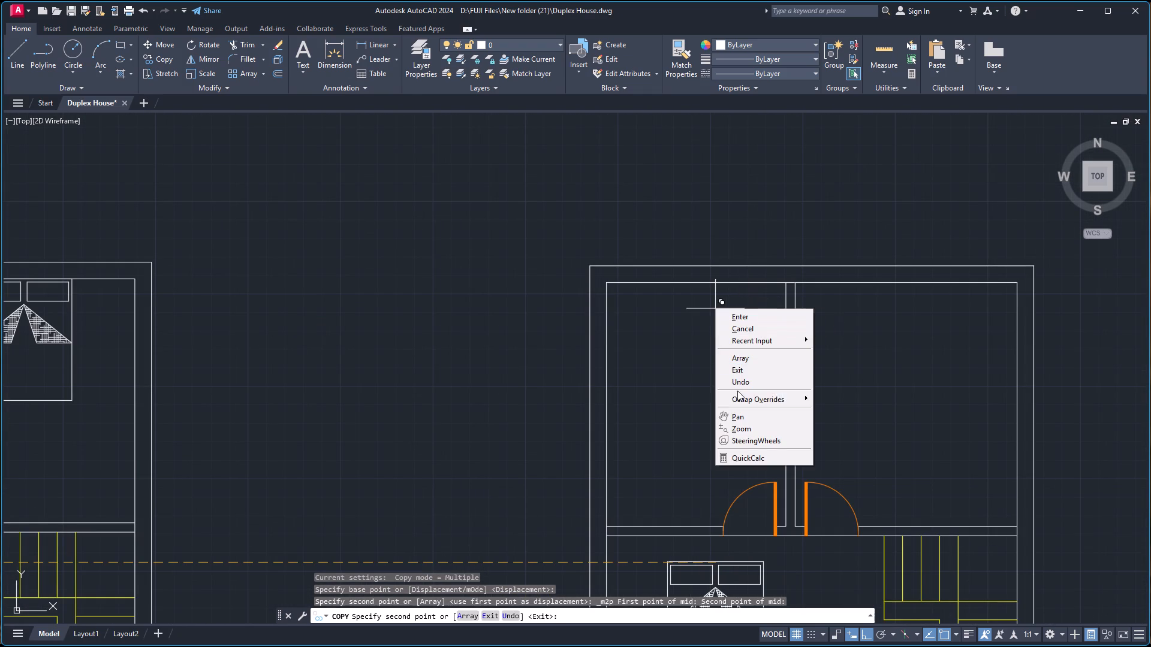
left_click(743, 397)
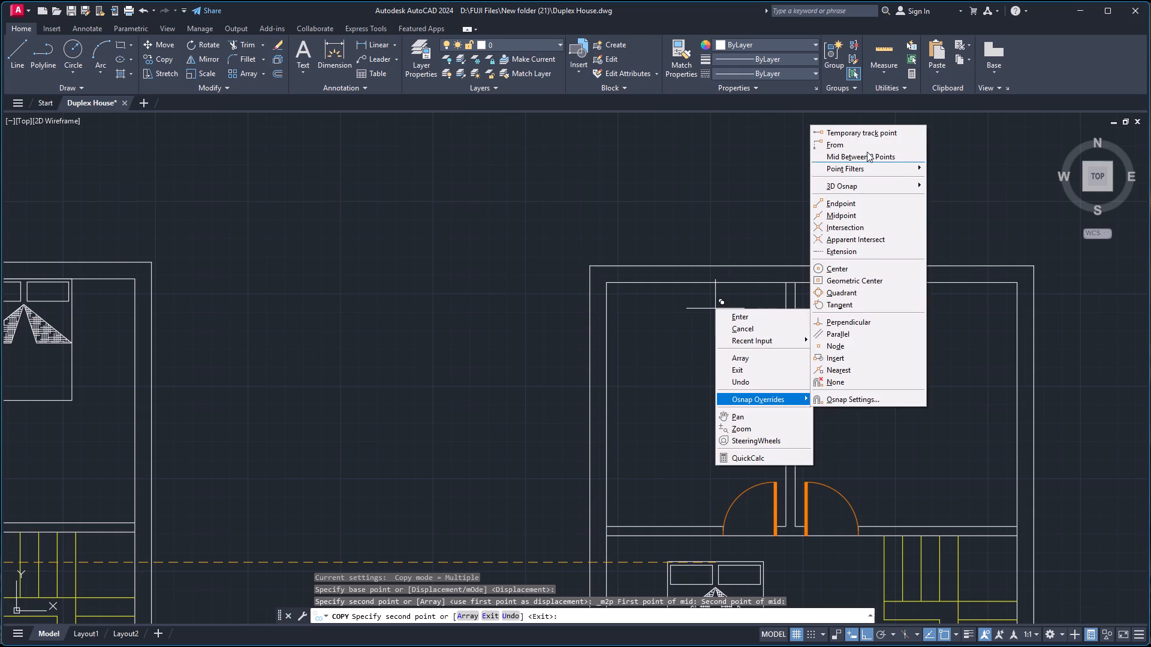
left_click(867, 152)
left_click(604, 285)
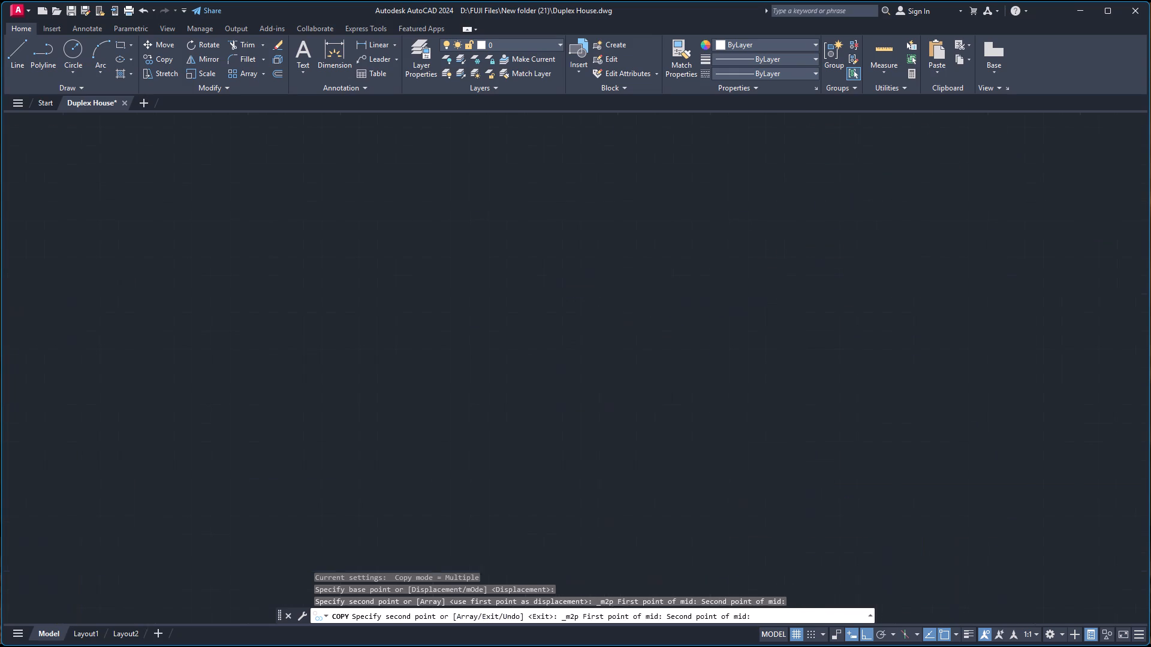
left_click(787, 284)
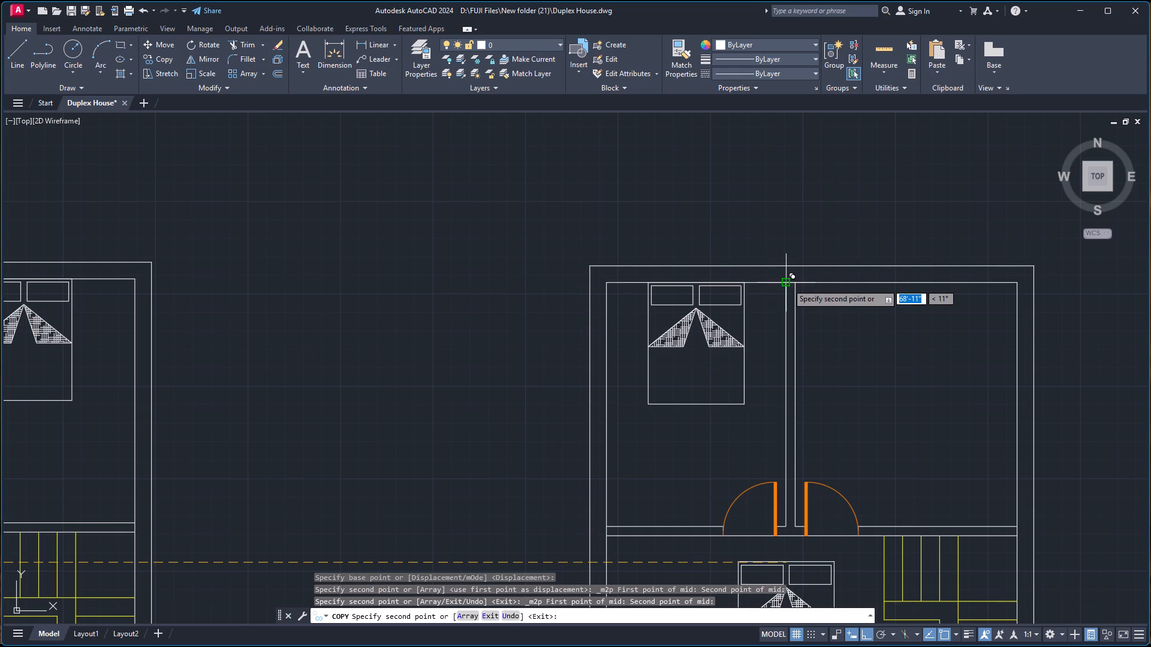
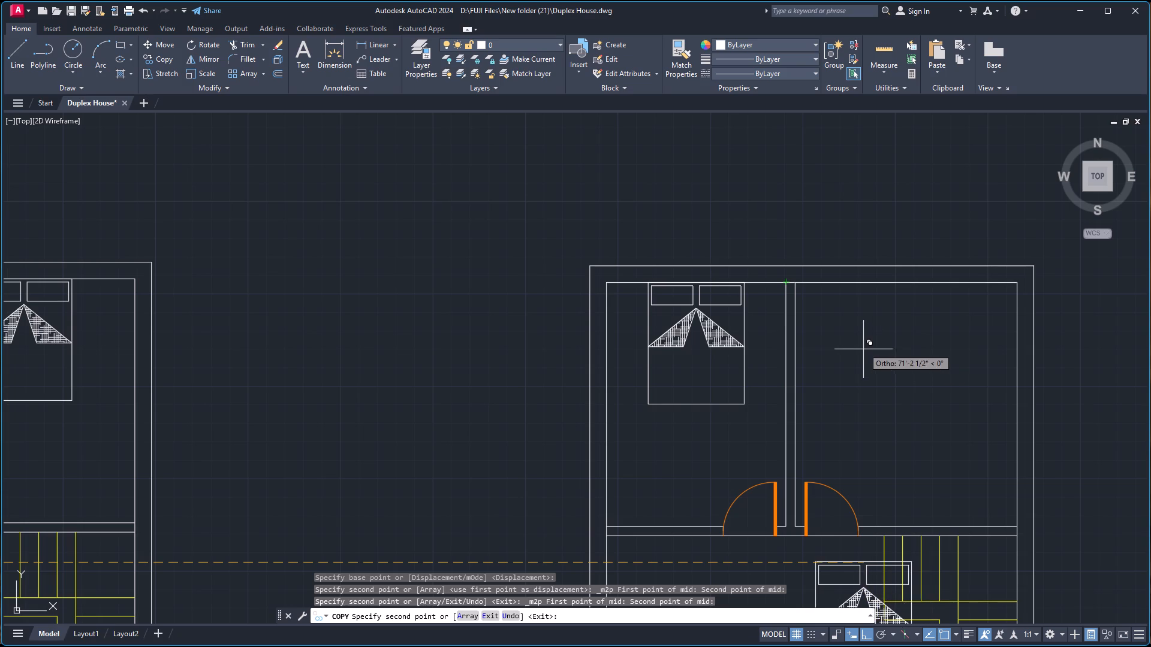
Place another bed copy in the second plan's upper-right bedroom, centred between the two inner corners of its top wall.
right_click(859, 344)
left_click(916, 434)
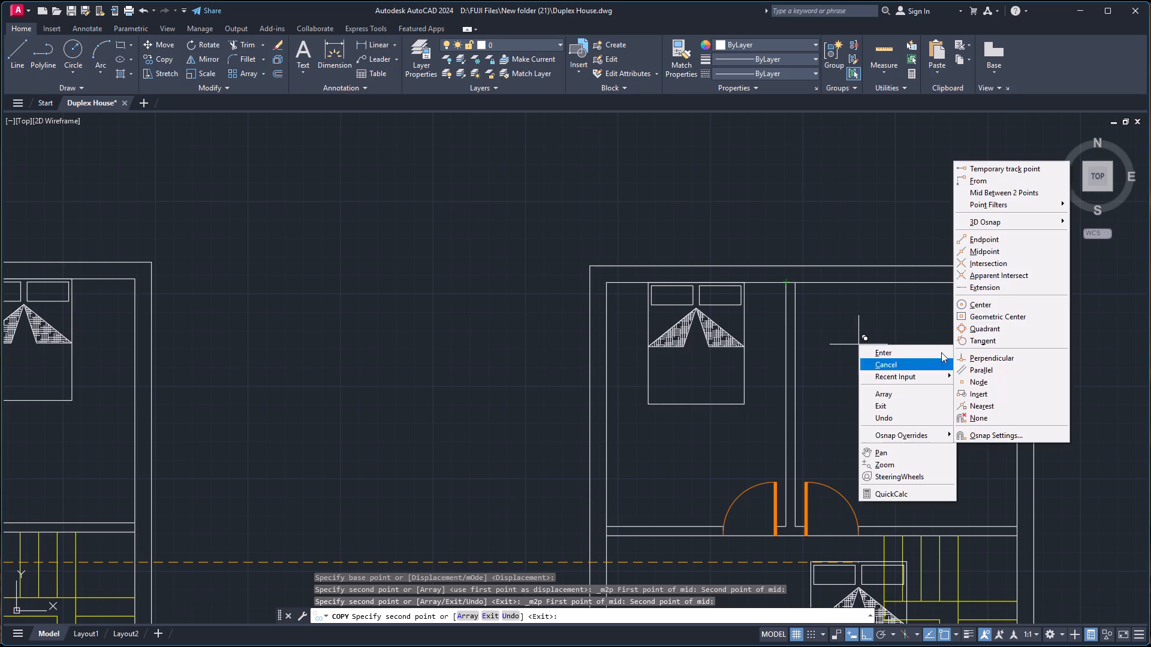
left_click(1034, 194)
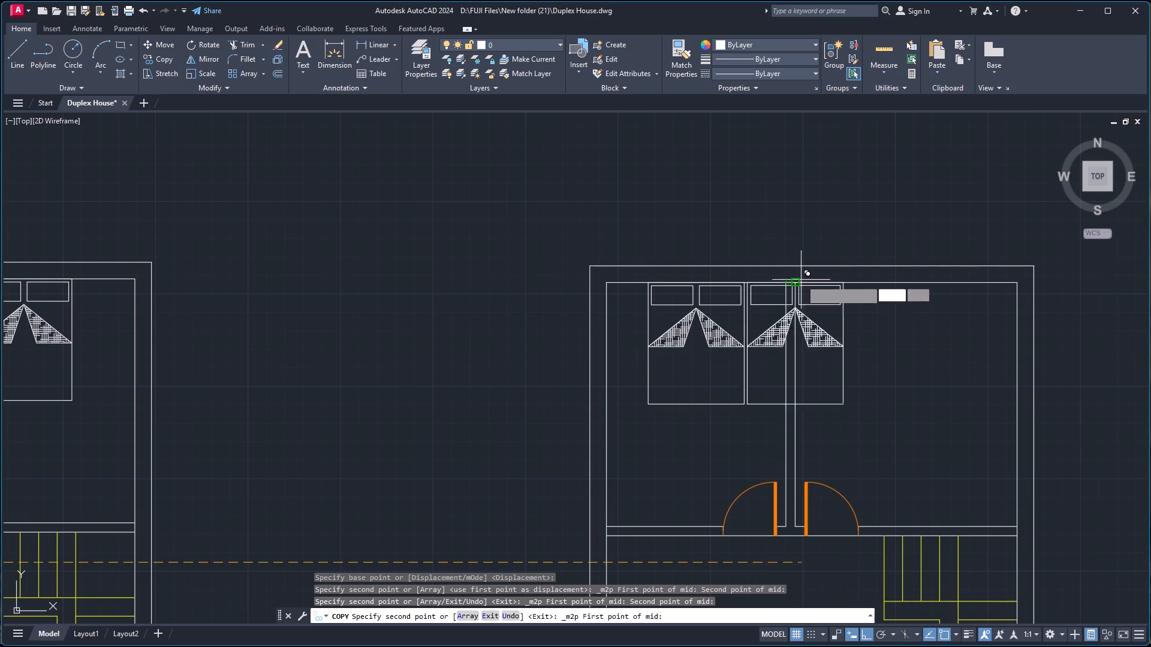
left_click(796, 280)
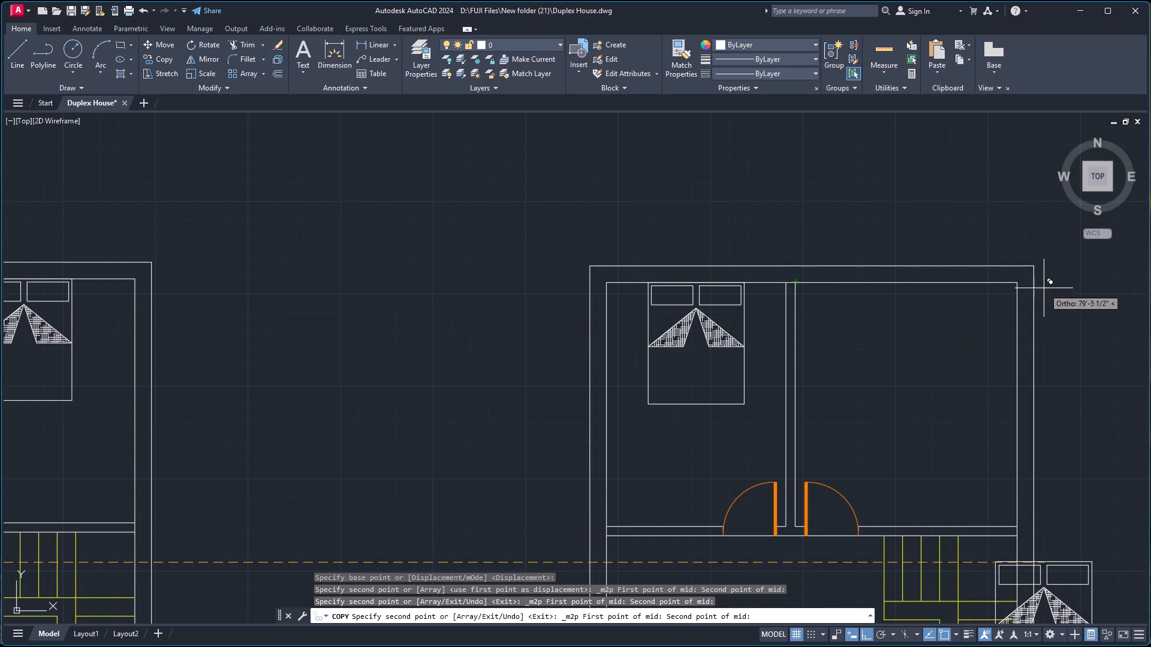
left_click(1014, 282)
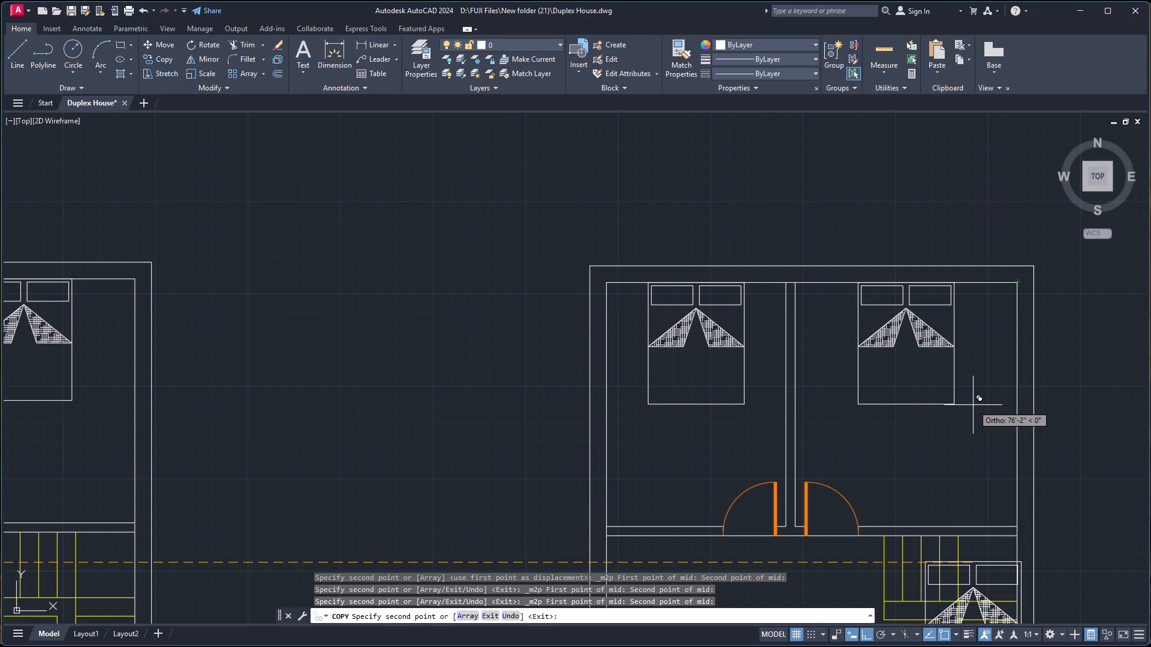
scroll(974, 412, "down", 4)
scroll(950, 545, "up", 1)
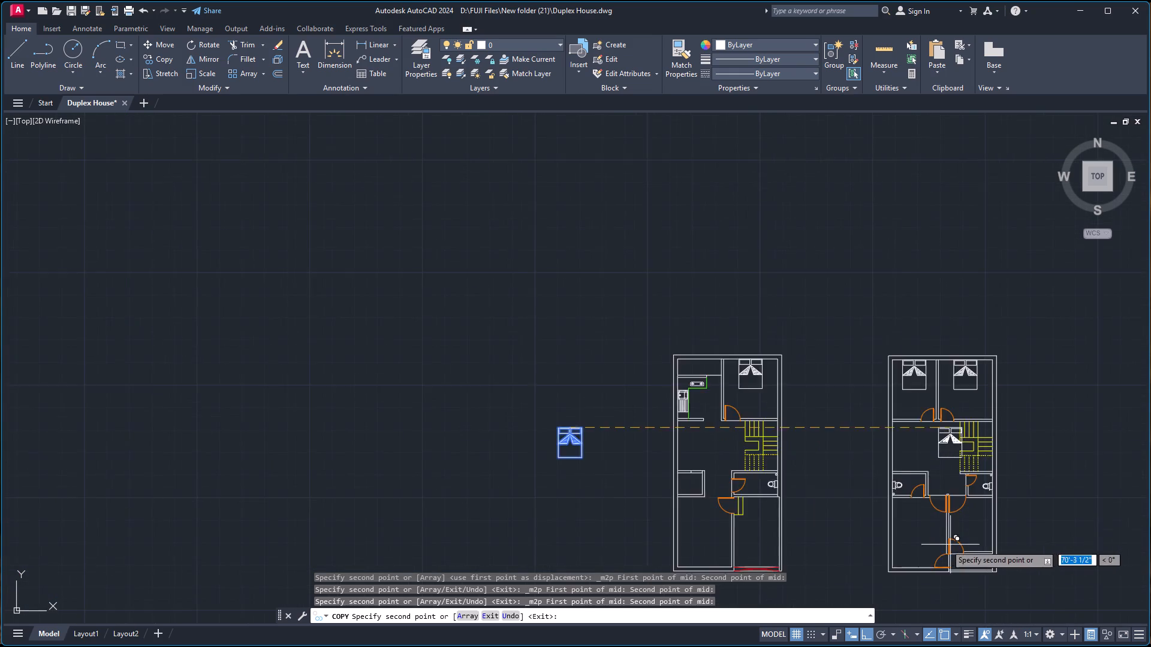
scroll(944, 545, "up", 1)
key("Escape")
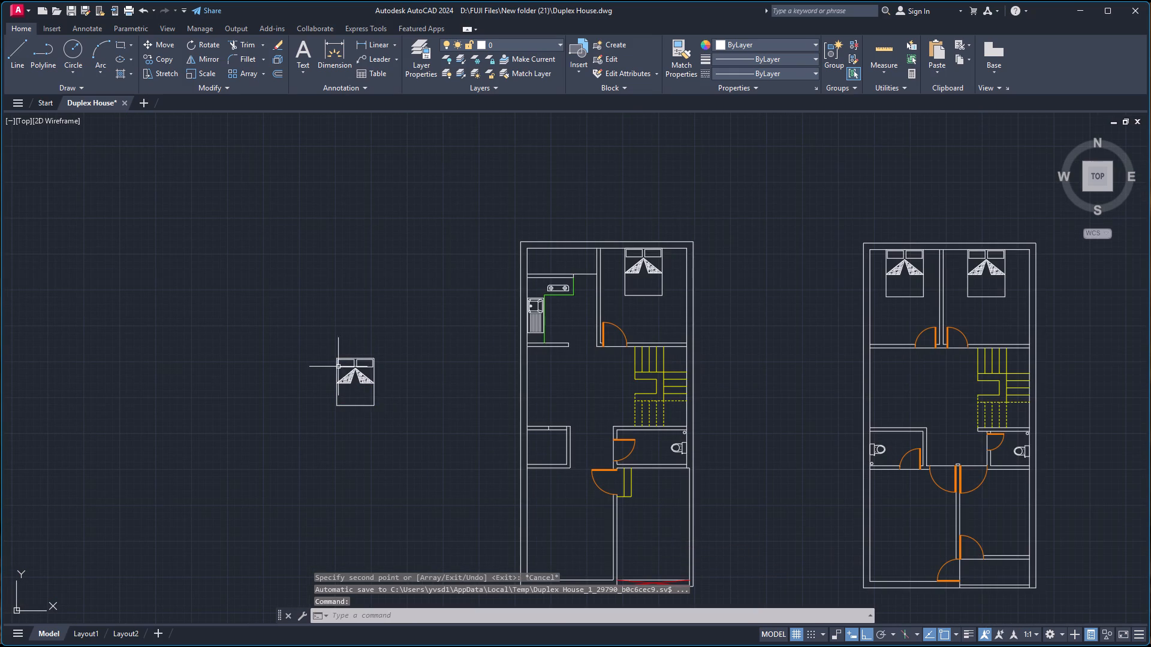
Rotate the spare bed block beside the first plan by 90° about its headboard's midpoint.
left_click(394, 417)
left_click(297, 325)
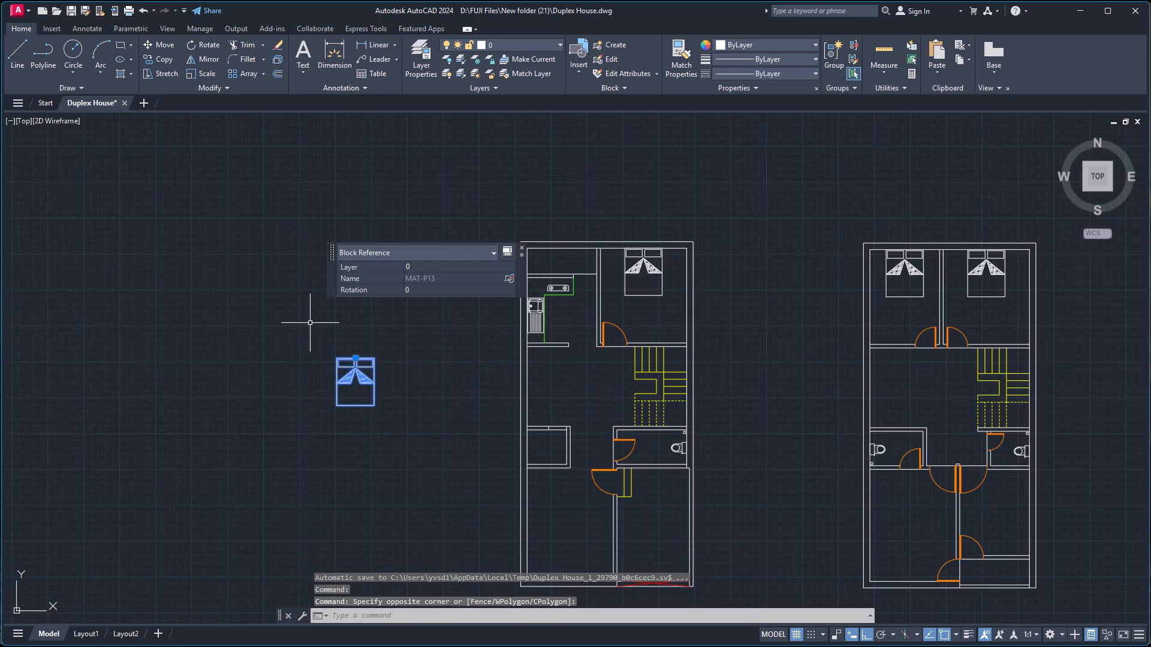
type("RO")
key("Return")
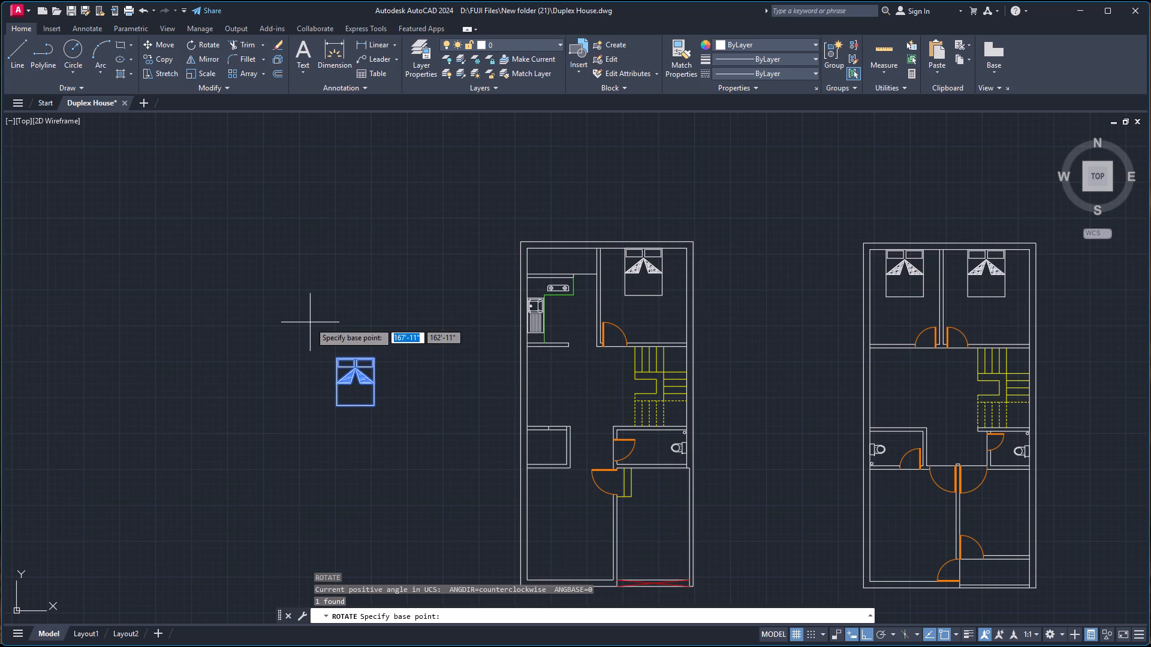
scroll(359, 368, "up", 3)
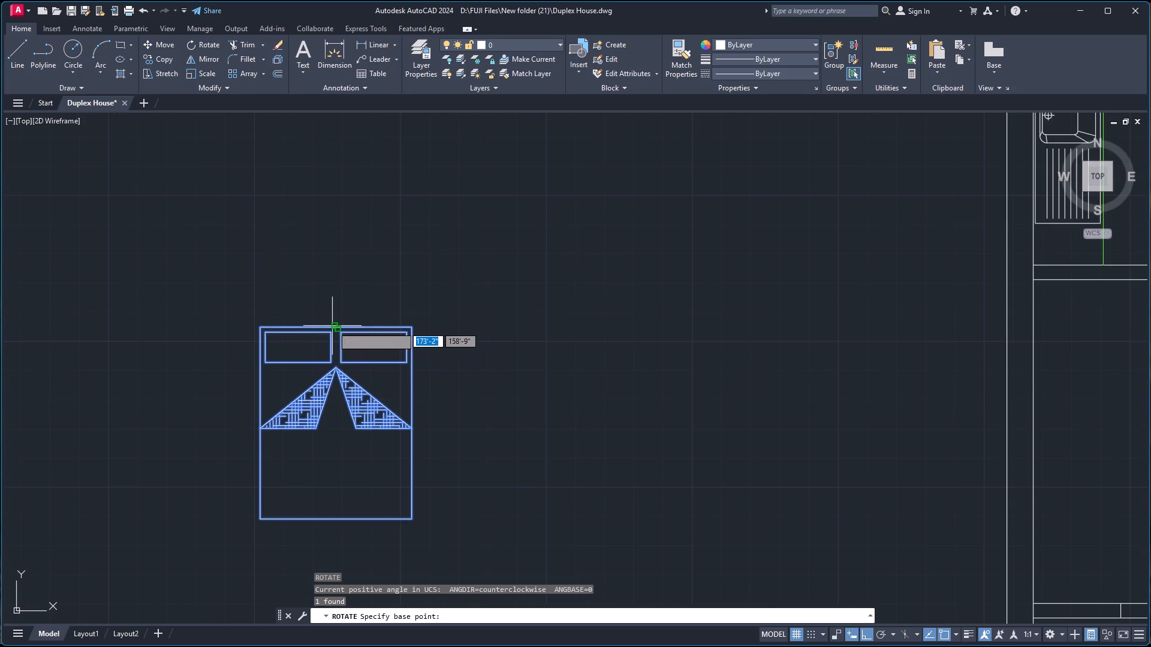
left_click(338, 326)
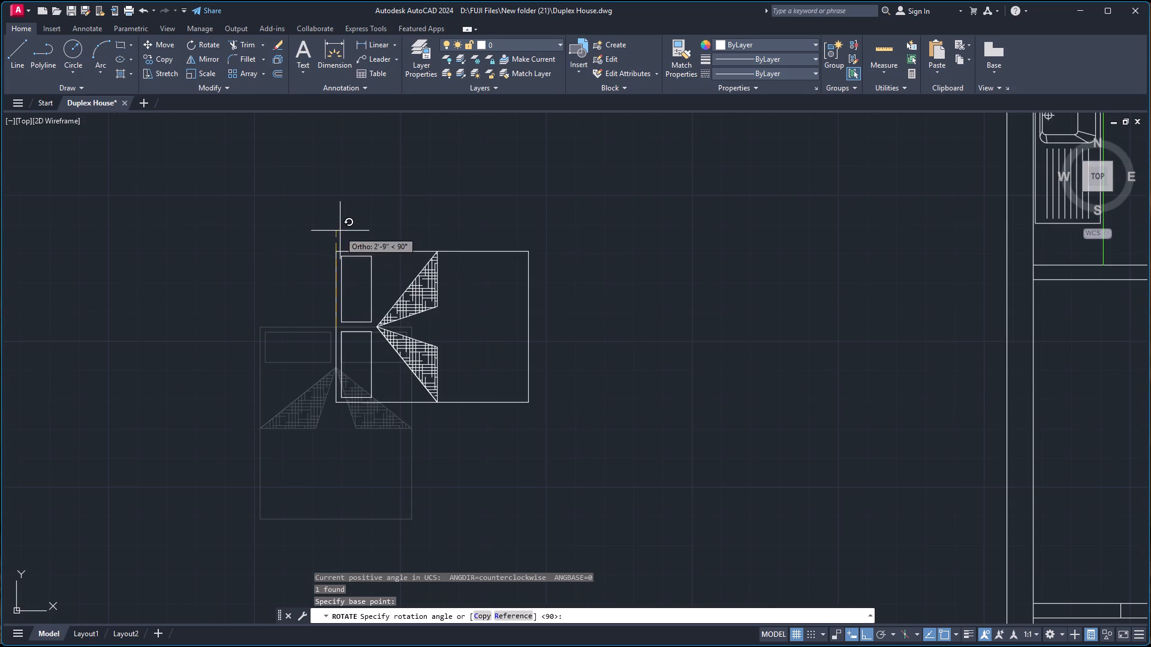
left_click(340, 231)
Copy the rotated bed from its headboard midpoint to the second plan's lower-left bedroom, centred between the inner corners of its left wall.
left_click(336, 280)
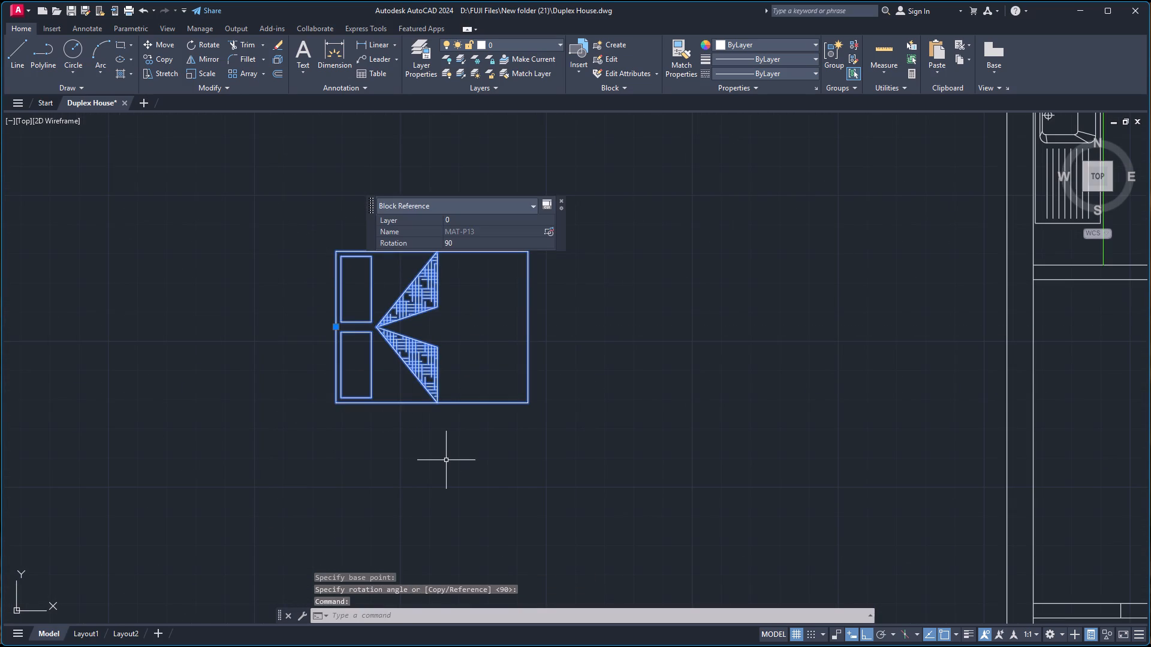
type("CO")
key("Return")
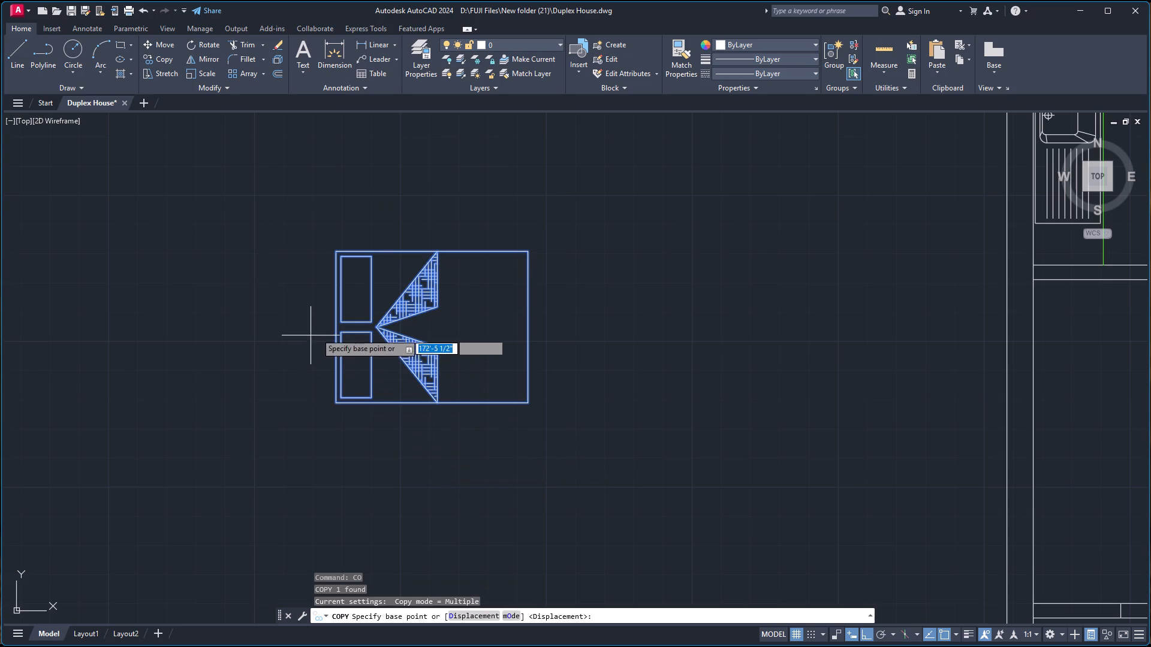
left_click(336, 327)
scroll(464, 356, "down", 6)
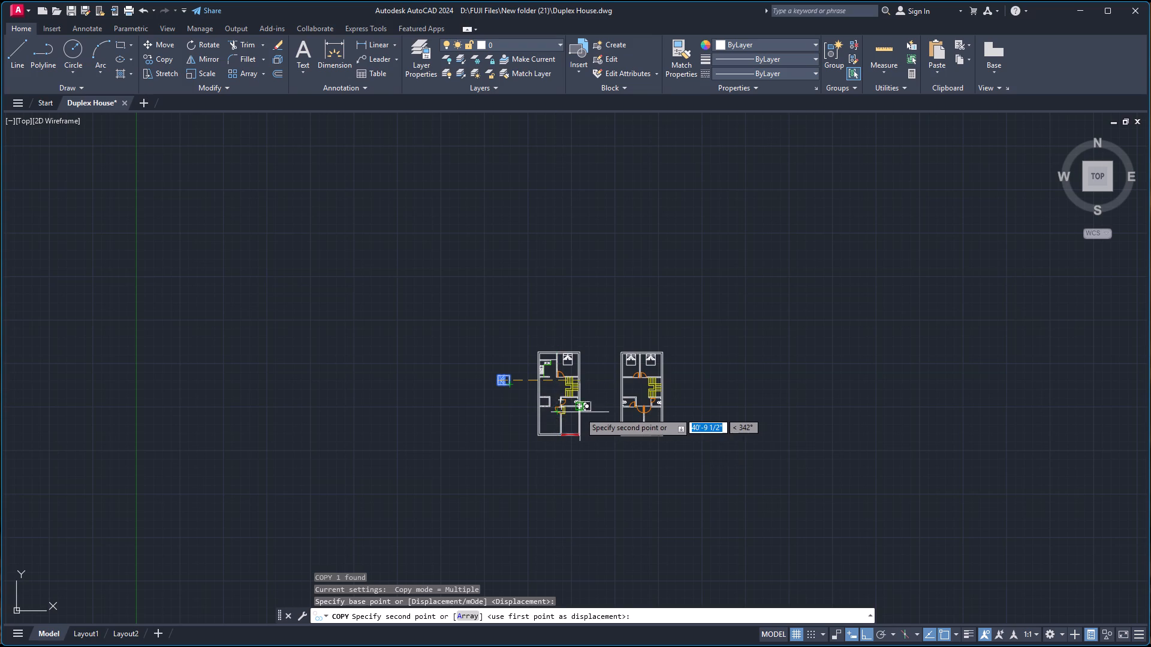
scroll(578, 412, "up", 3)
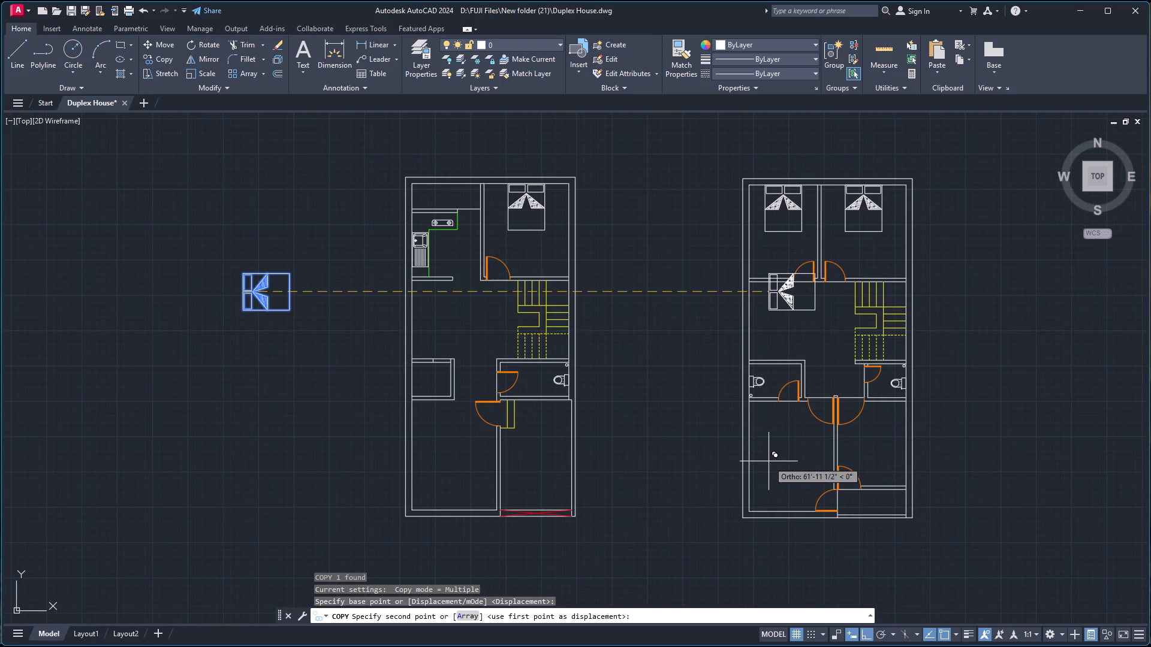
scroll(771, 461, "up", 2)
right_click(767, 460)
left_click(797, 527)
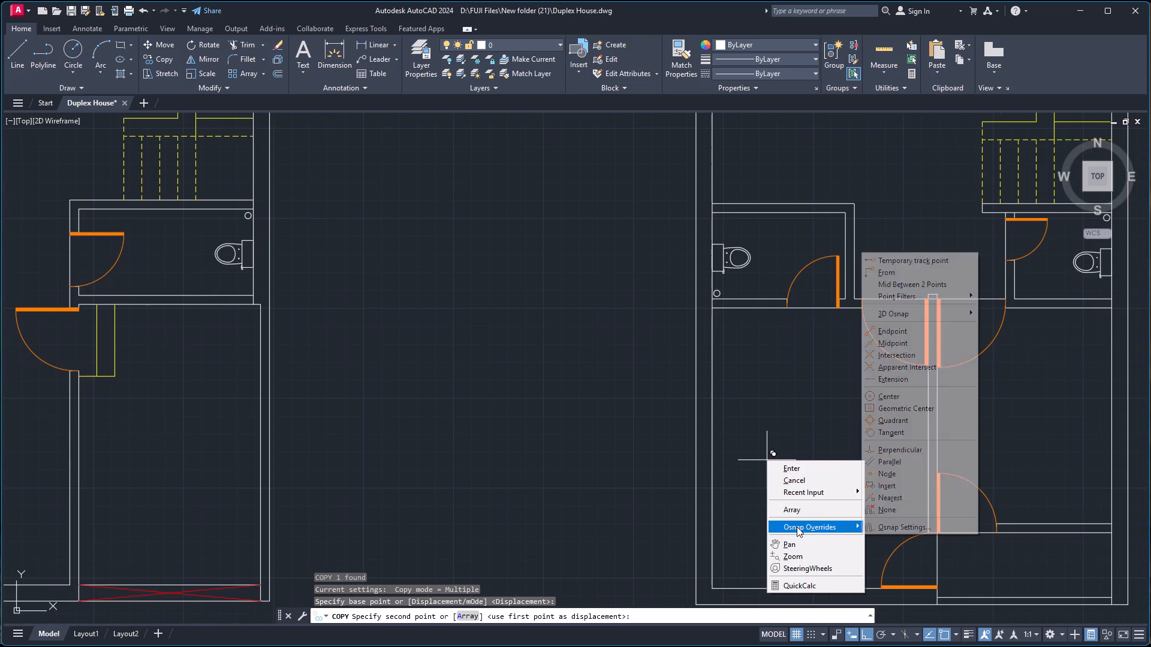
left_click(933, 285)
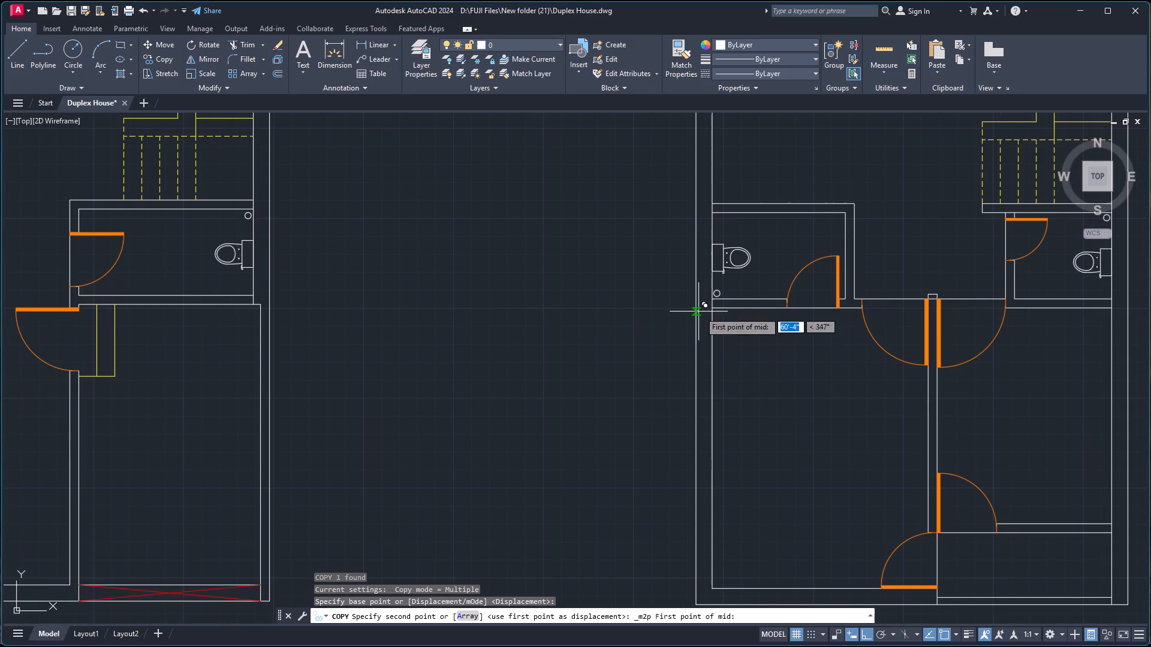
left_click(713, 309)
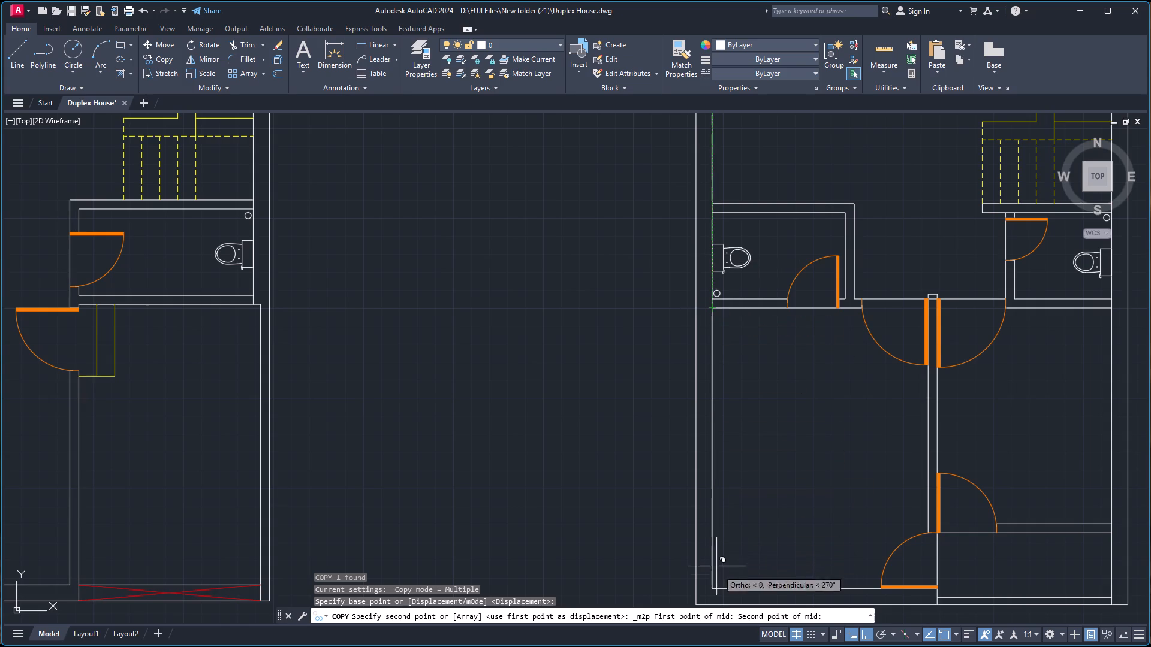
left_click(715, 588)
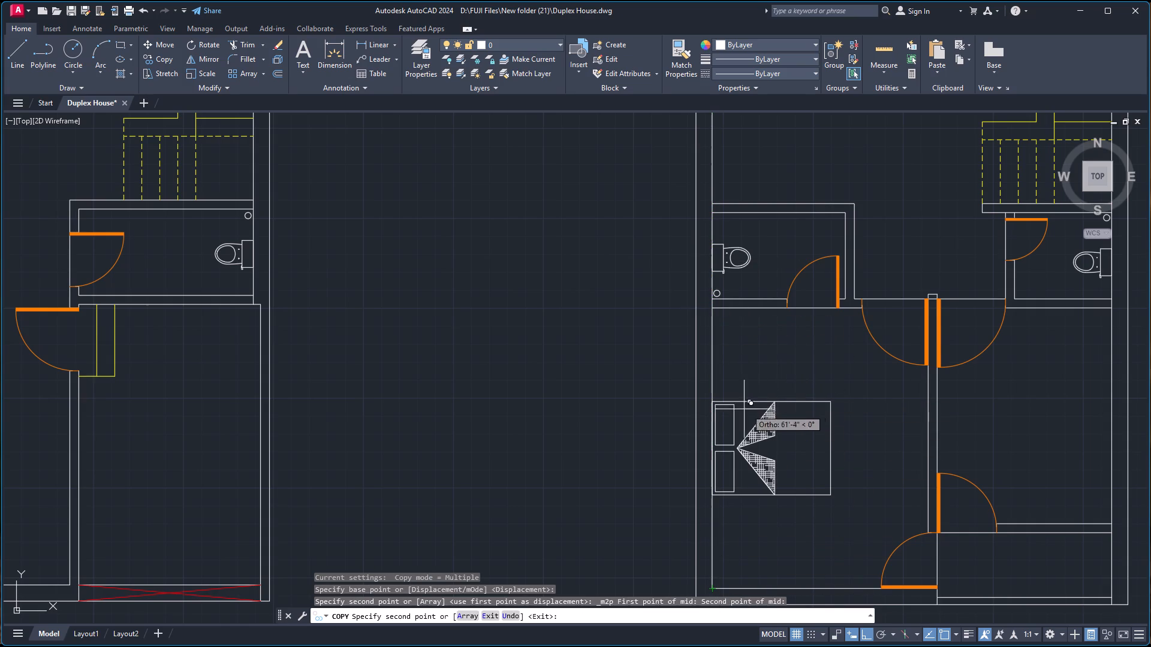
scroll(584, 421, "down", 5)
key("Escape")
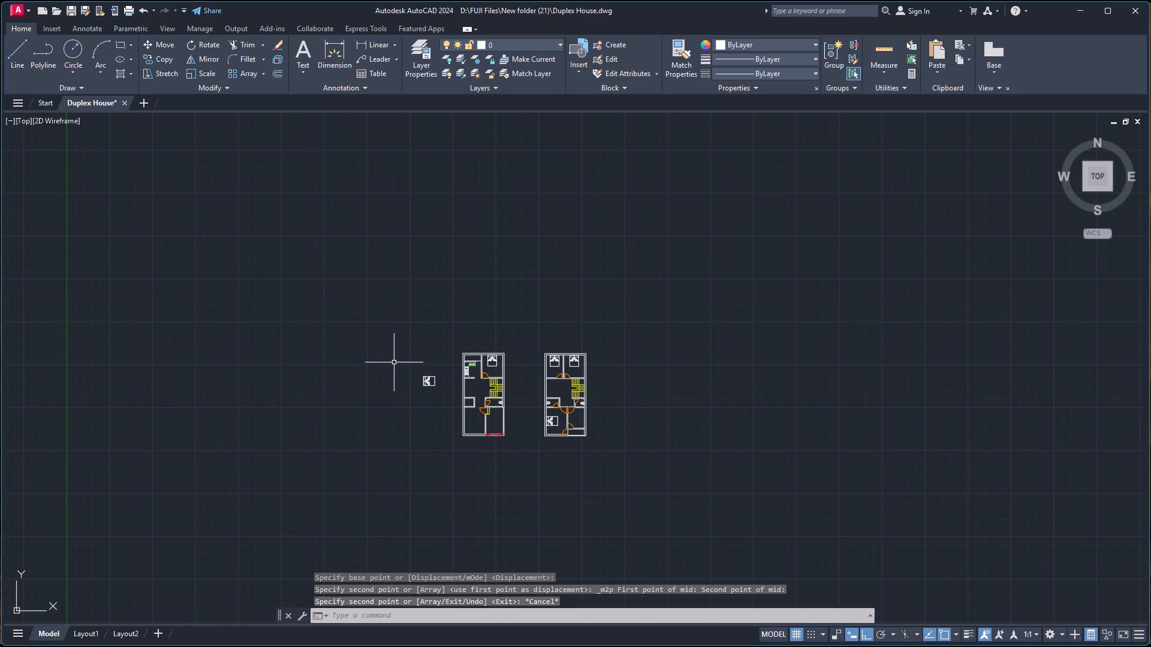
Delete the spare bed block outside the floor plans.
left_click(396, 362)
left_click(451, 396)
key("Delete")
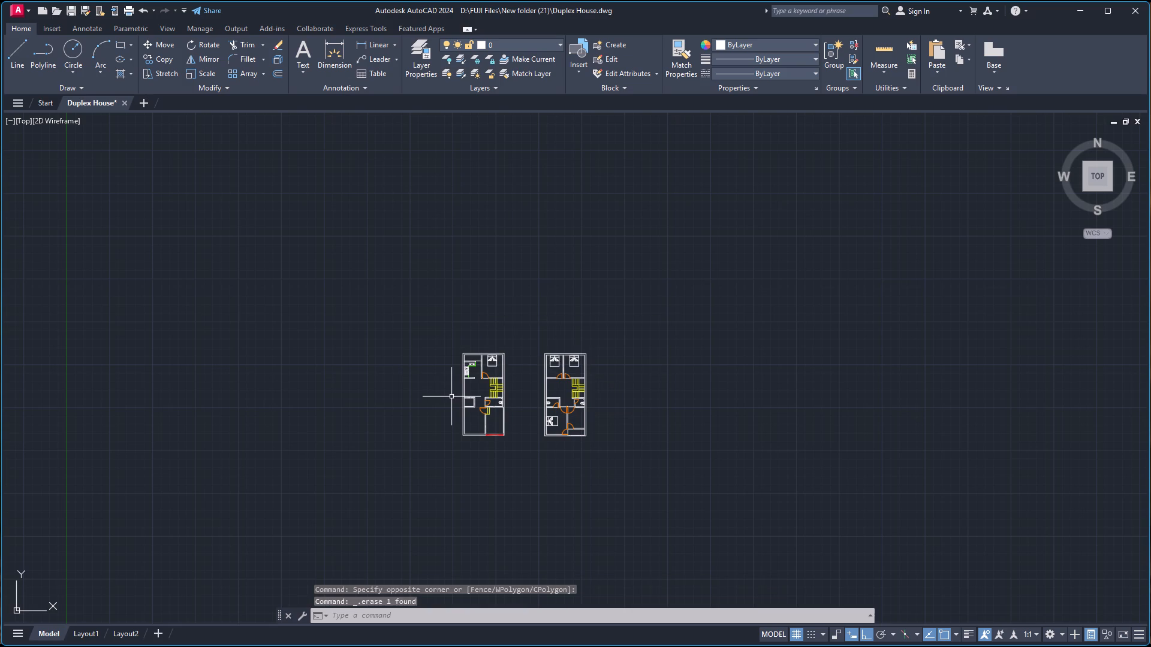
Group the two-burner stove's objects in the first plan's kitchen, accepting a new group despite the existing one.
scroll(599, 405, "up", 2)
scroll(454, 416, "up", 1)
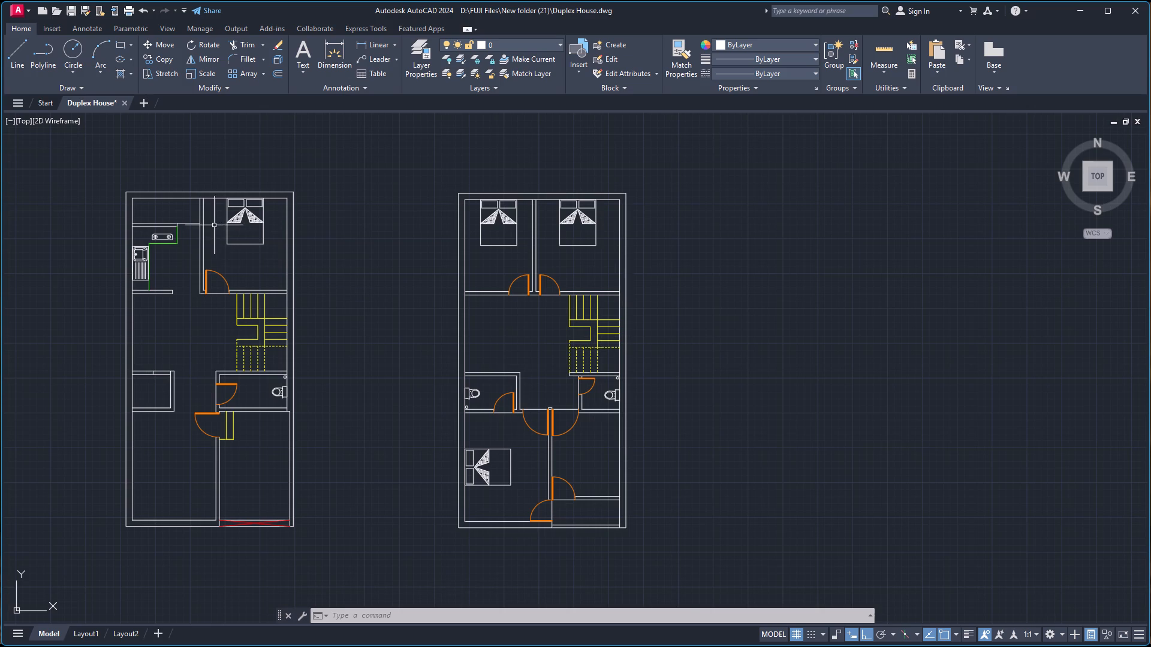
scroll(123, 230, "up", 5)
left_click(165, 234)
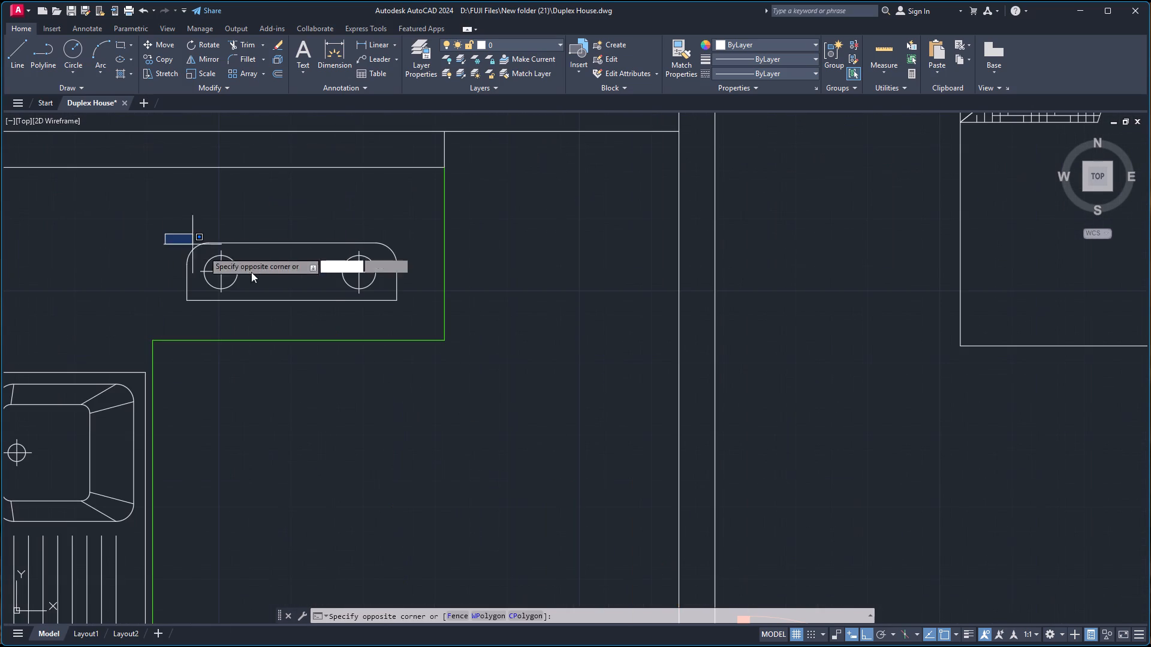
left_click(418, 325)
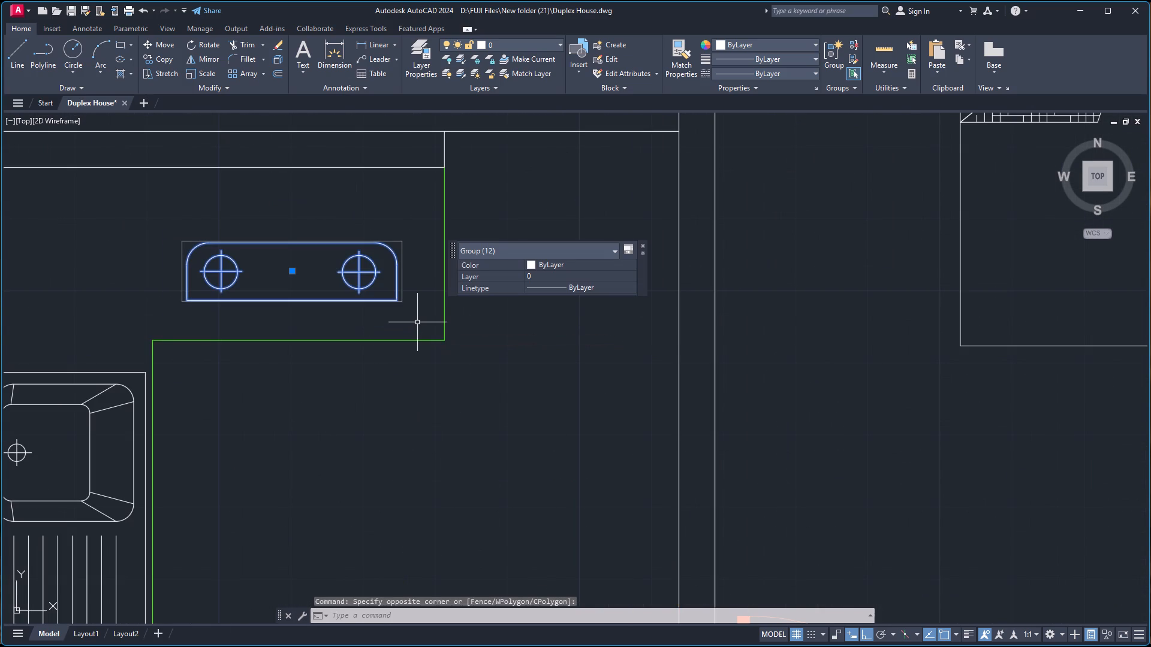
key("g")
key("Return")
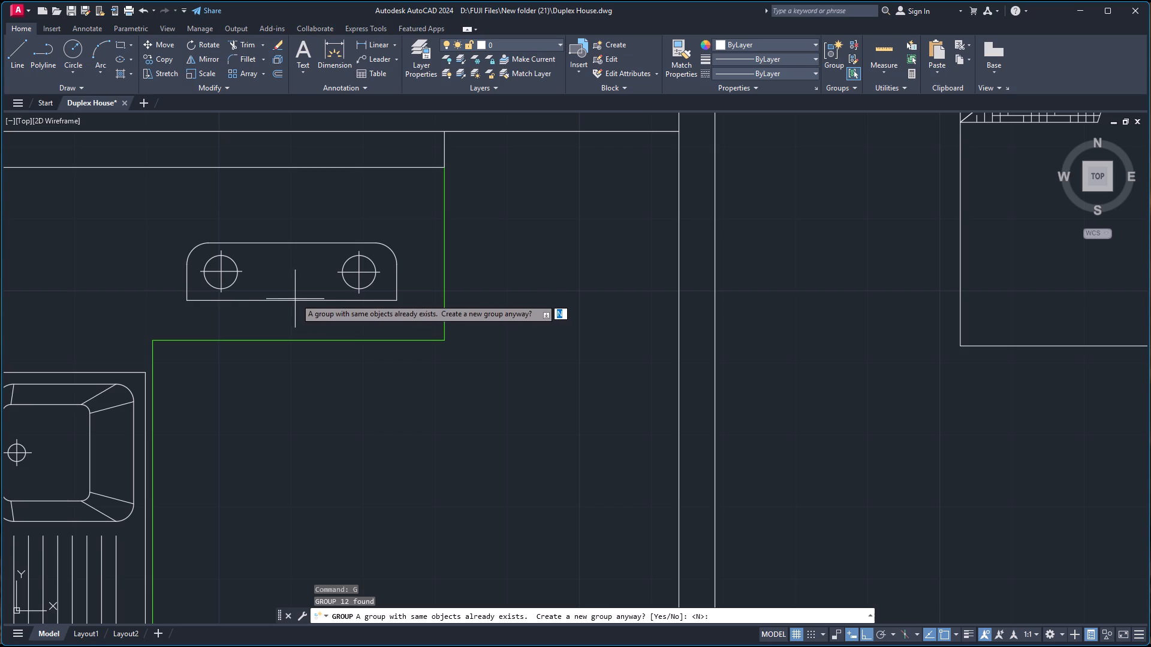
key("BackSpace")
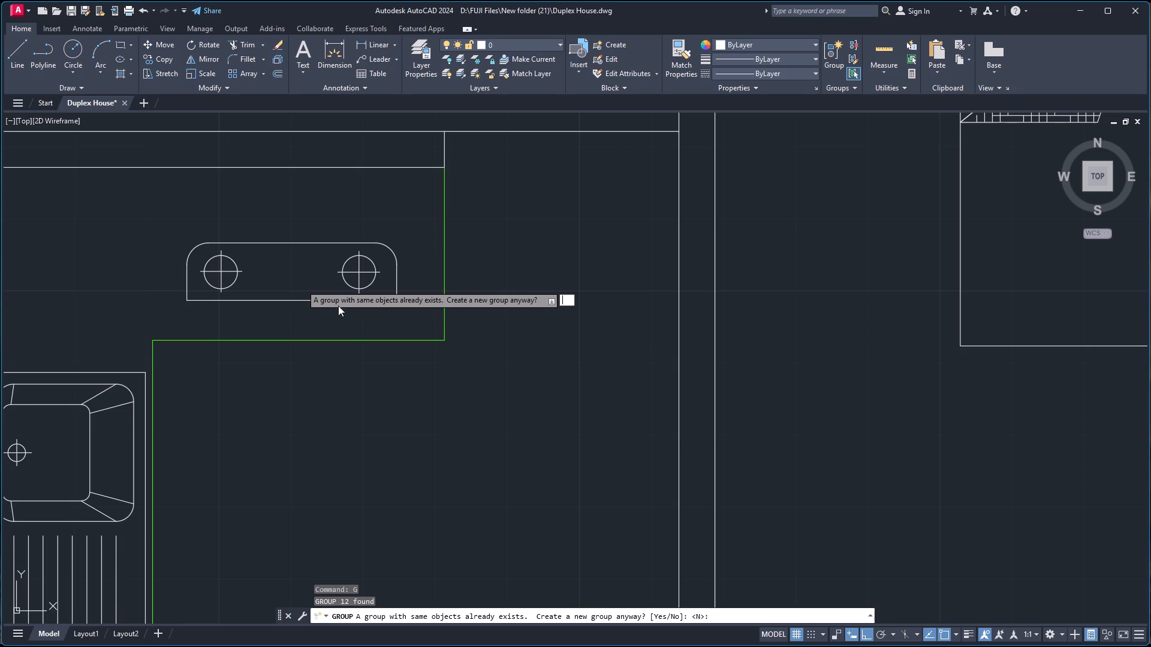
key("y")
key("Return")
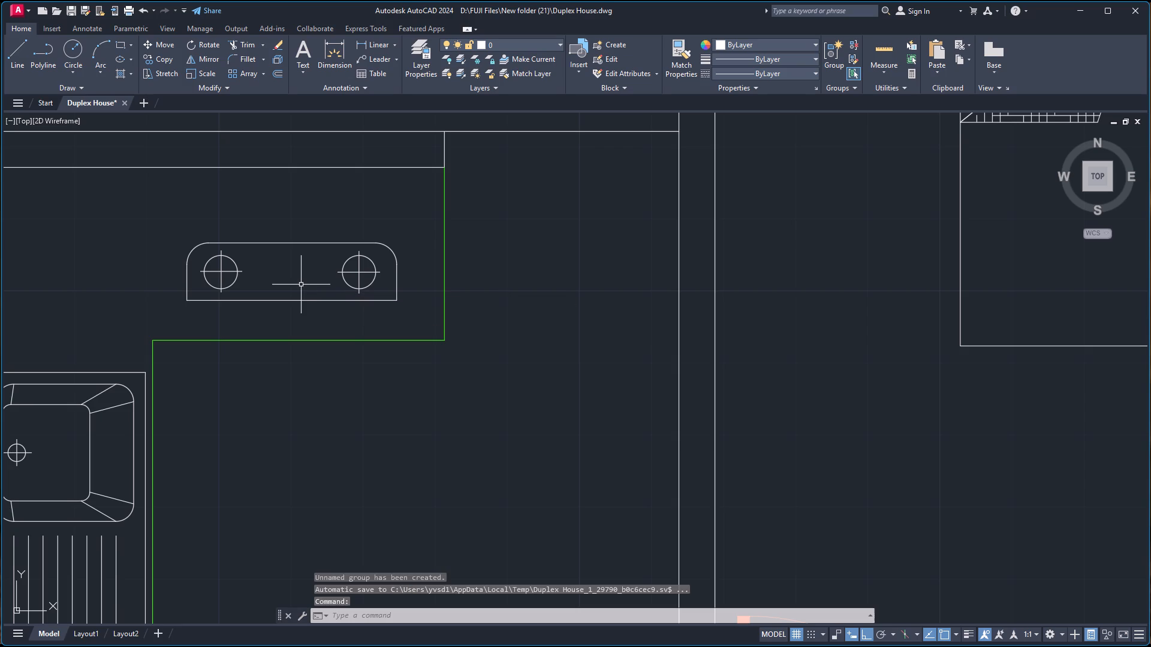
Move the stove group straight up about 3" from its bottom edge's midpoint, away from the counter's front edge.
left_click(285, 301)
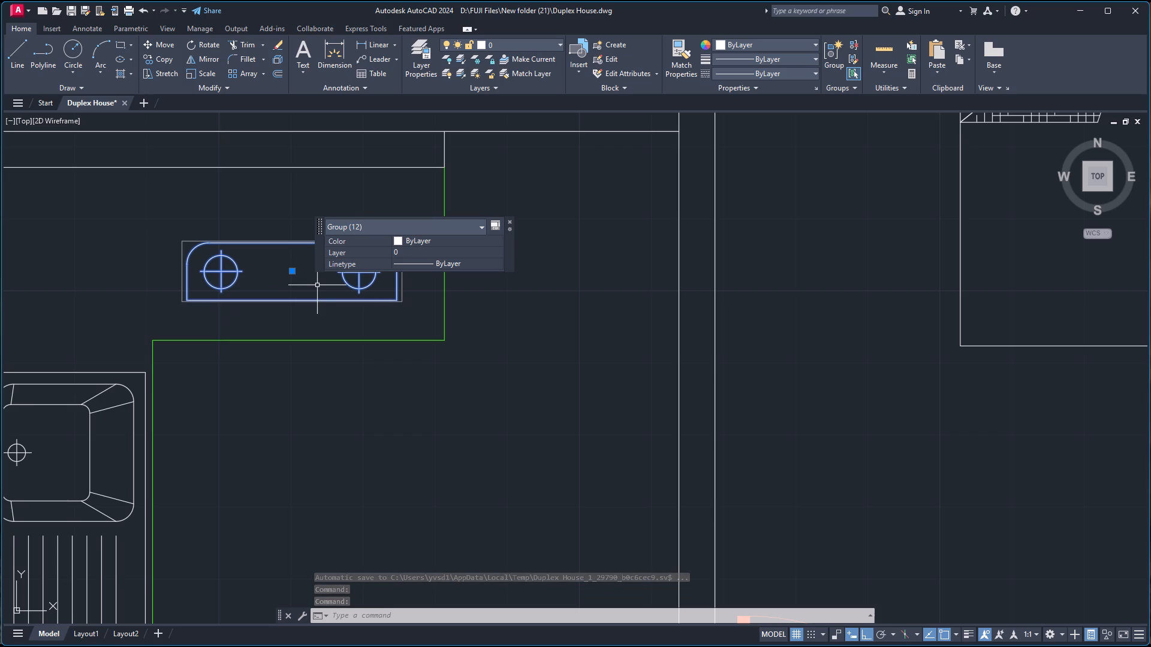
key("m")
key("Return")
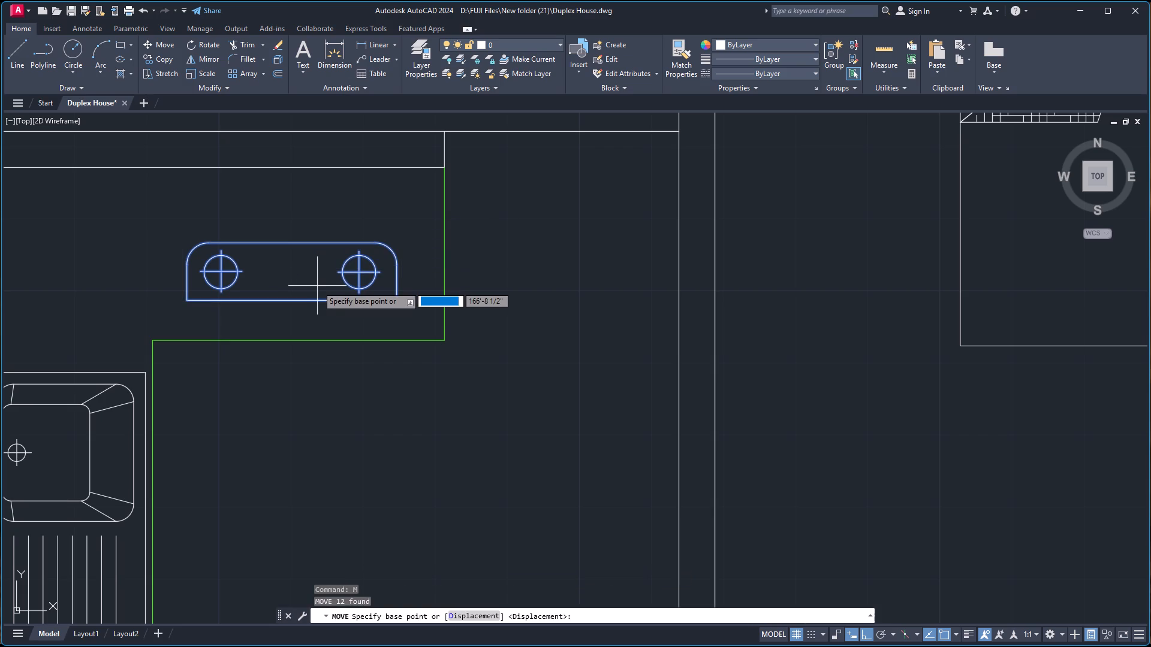
left_click(290, 301)
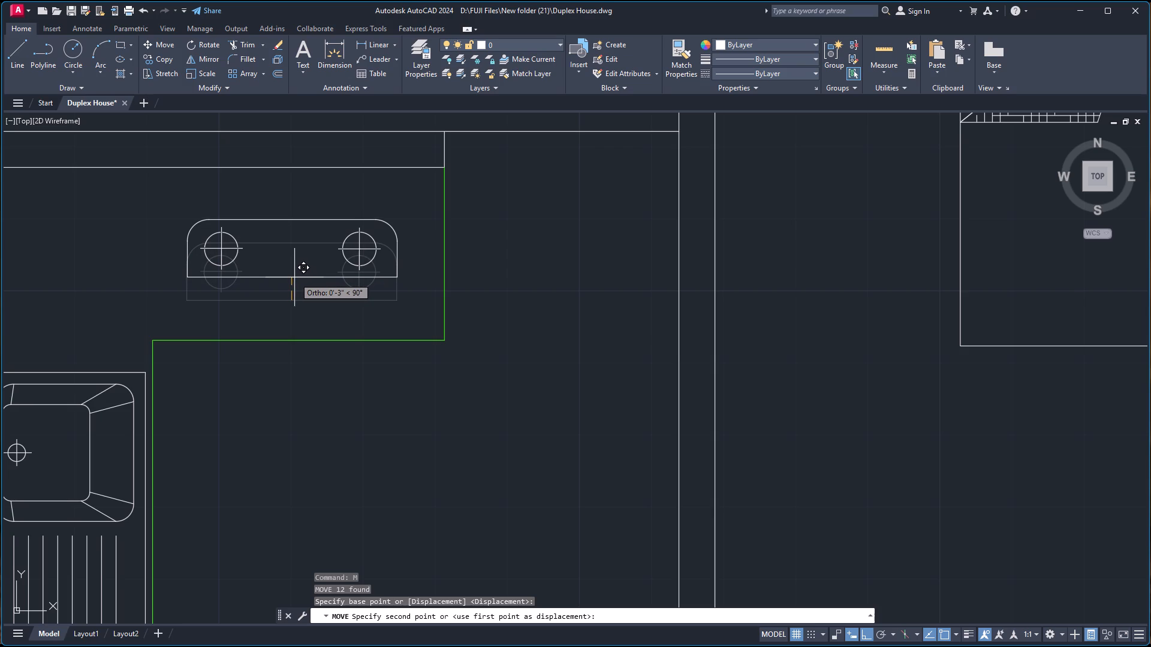
left_click(294, 277)
Place a multiline text box in the first plan's narrow wash area above the kitchen.
scroll(382, 279, "down", 3)
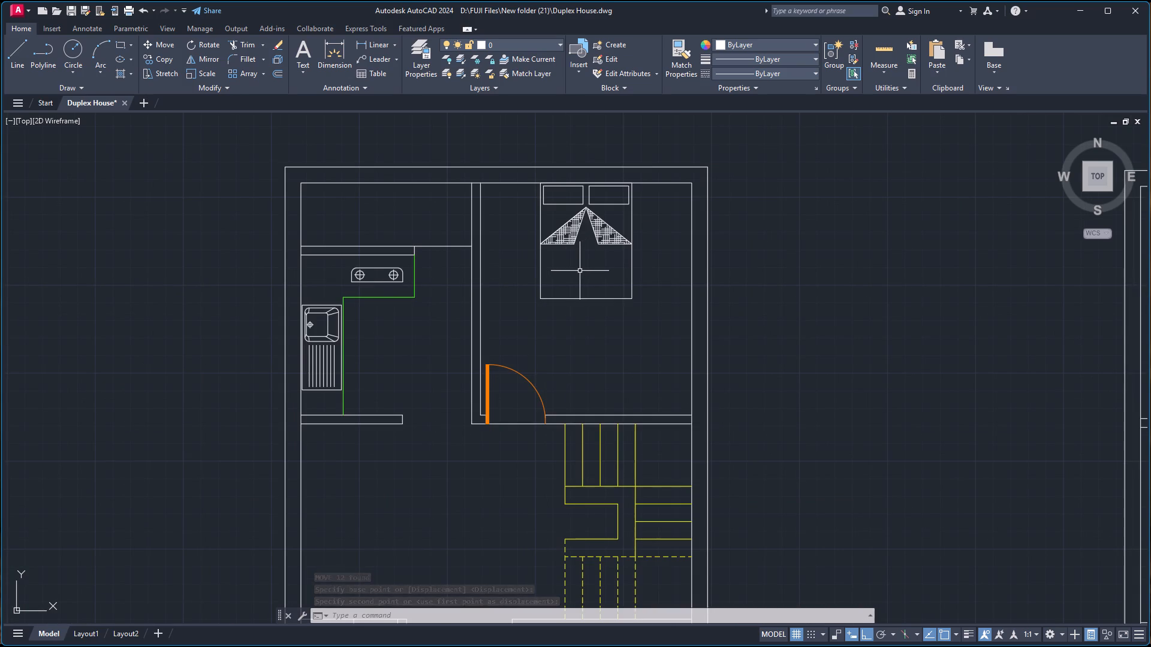
scroll(578, 269, "down", 1)
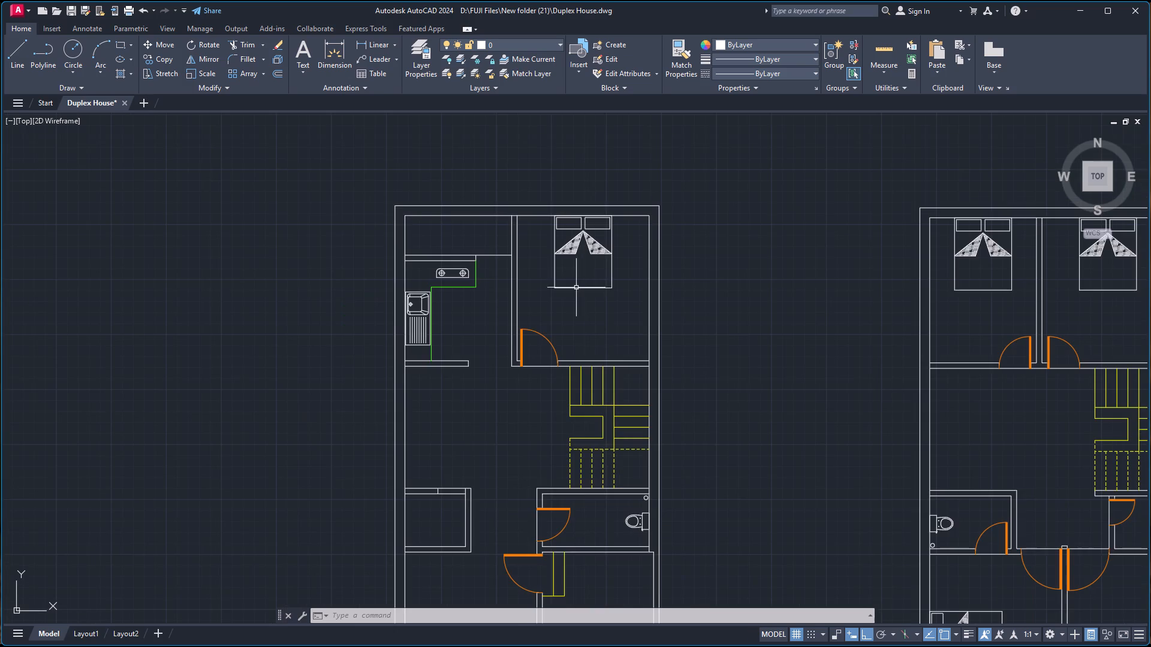
scroll(549, 336, "down", 3)
scroll(556, 341, "up", 1)
scroll(612, 350, "up", 1)
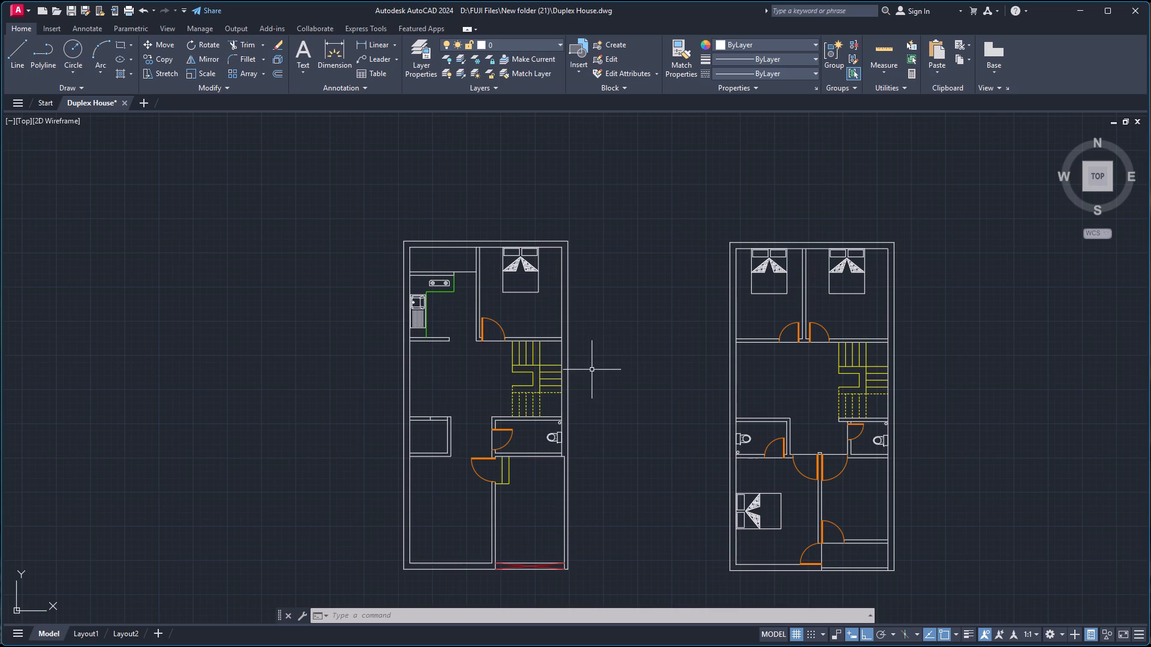
left_click(81, 31)
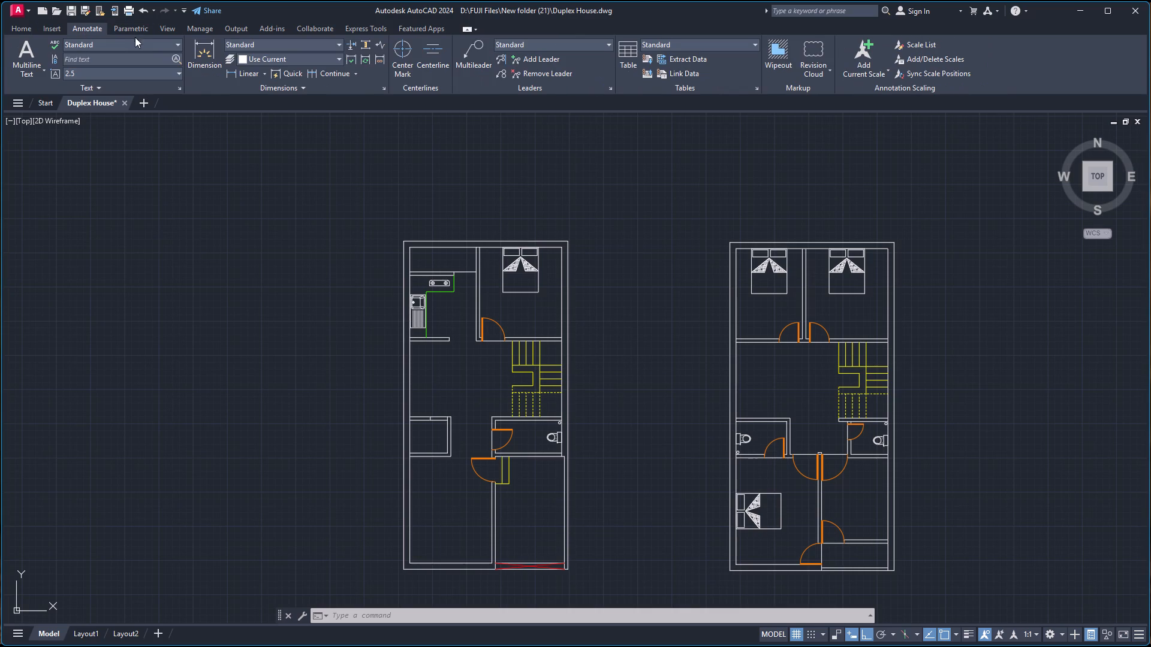
left_click(29, 53)
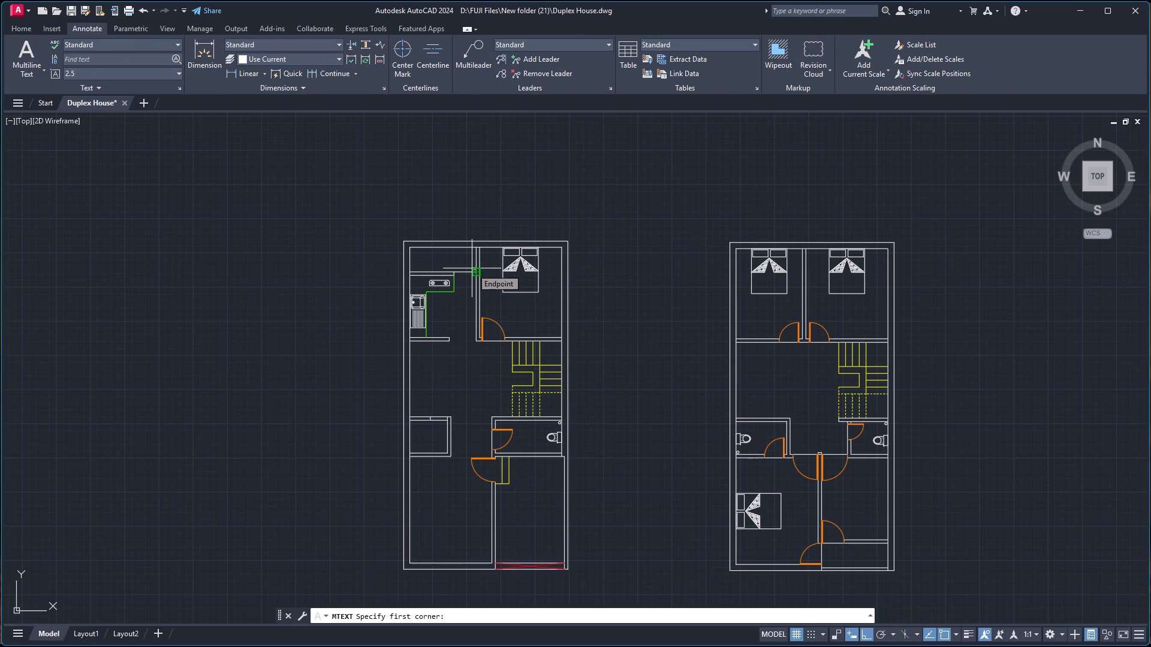
scroll(434, 257, "up", 3)
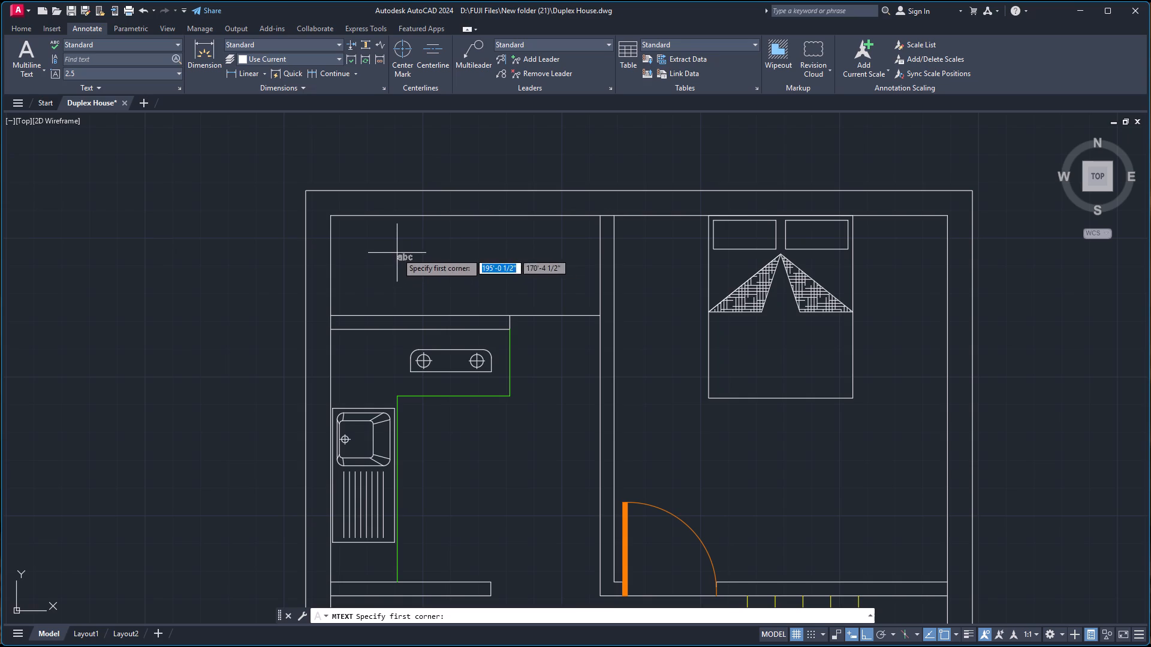
left_click(409, 244)
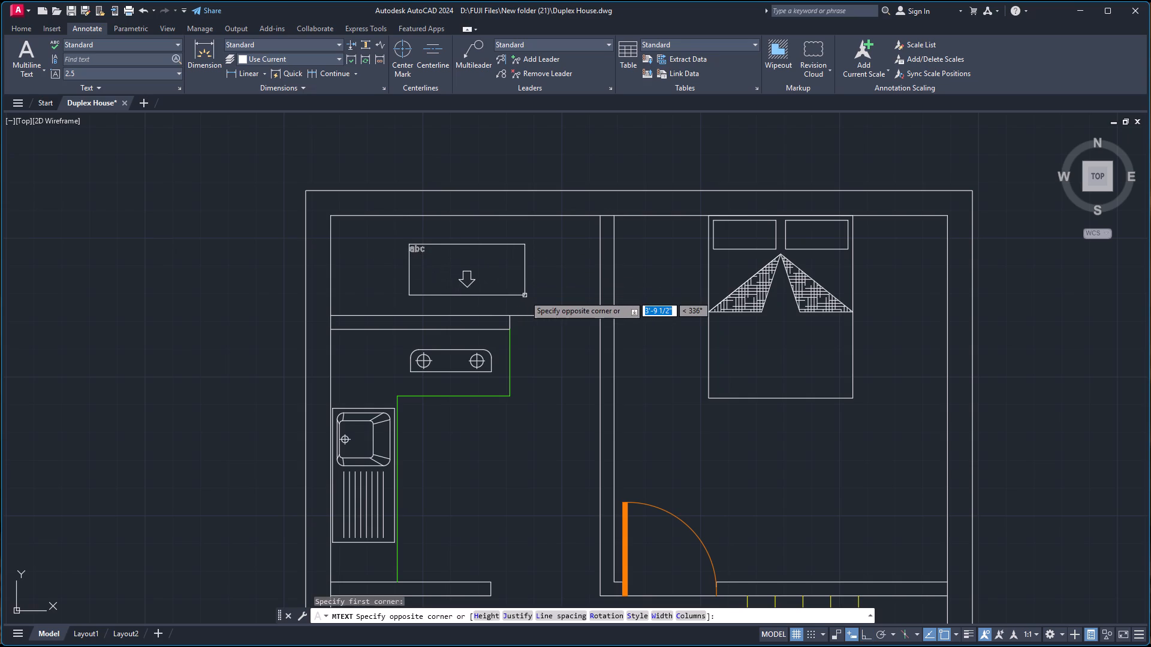
left_click(524, 295)
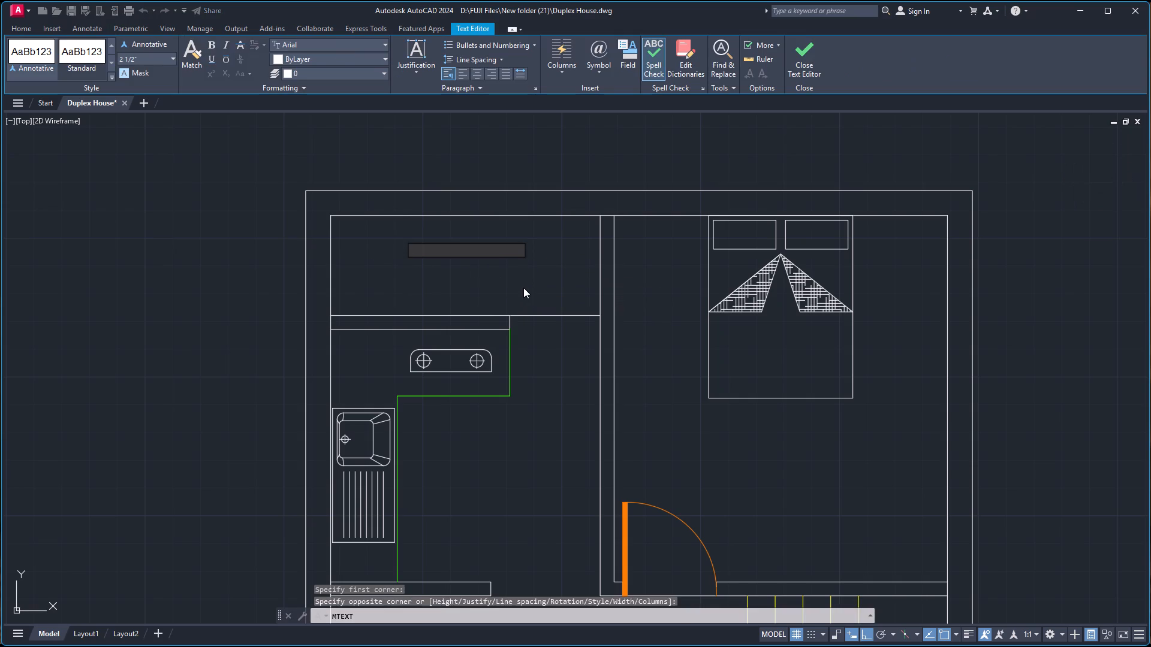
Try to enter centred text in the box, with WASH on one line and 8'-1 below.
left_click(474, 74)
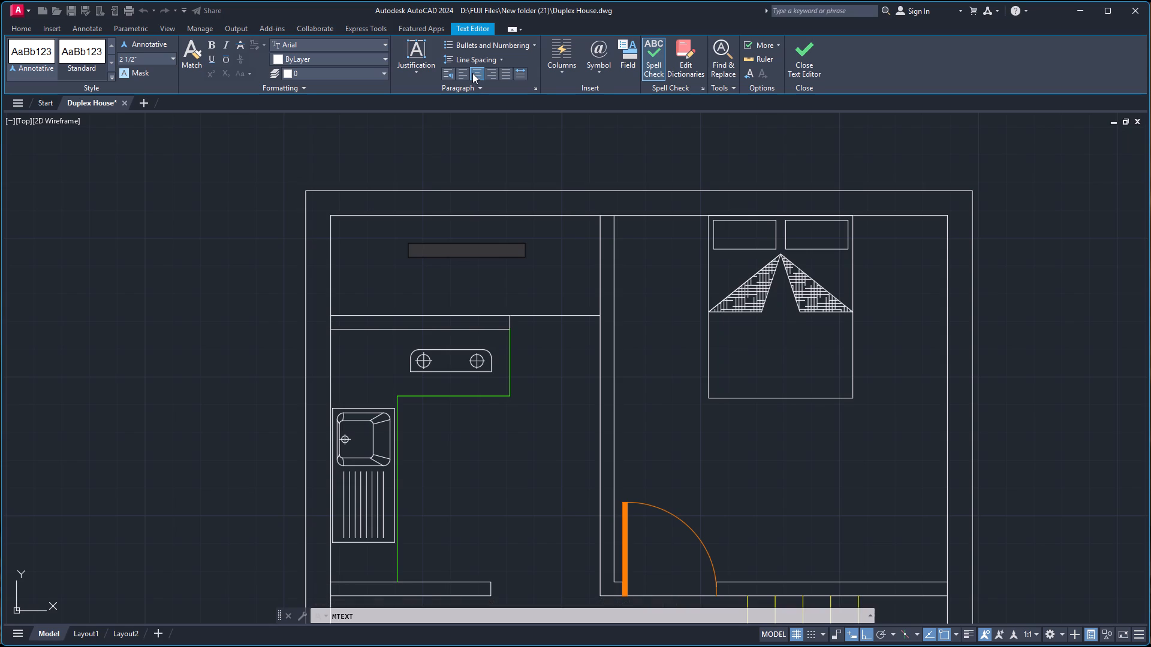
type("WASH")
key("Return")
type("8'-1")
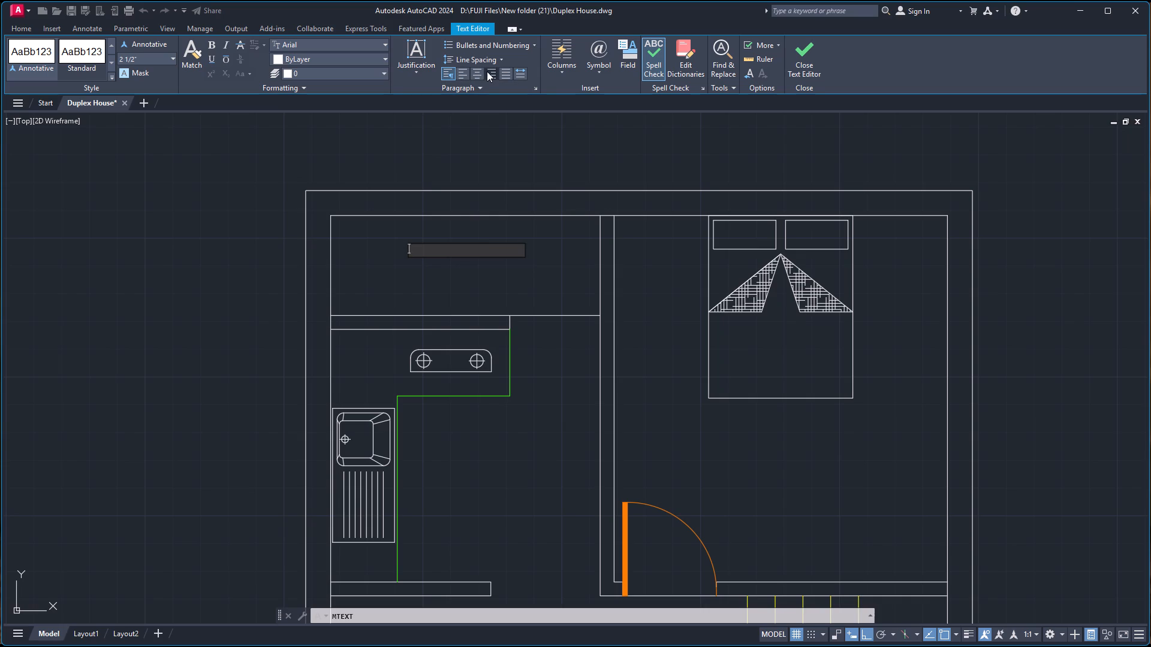
Centre the text and enter WASH with 8'-1''X3'-0'' on the second line, finishing the label.
left_click(480, 75)
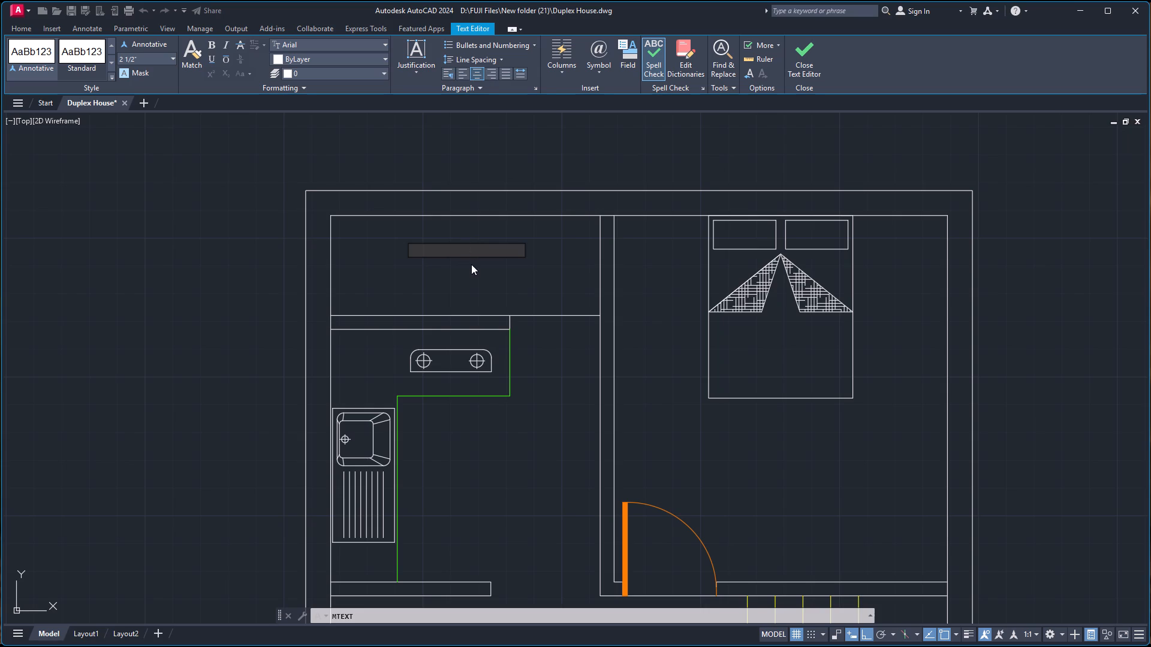
left_click(477, 252)
type("WAHS")
key("BackSpace")
key("BackSpace")
type("SH")
key("Return")
type("8'-")
key("1")
type("''")
type("X3'0")
key("BackSpace")
type("-0''")
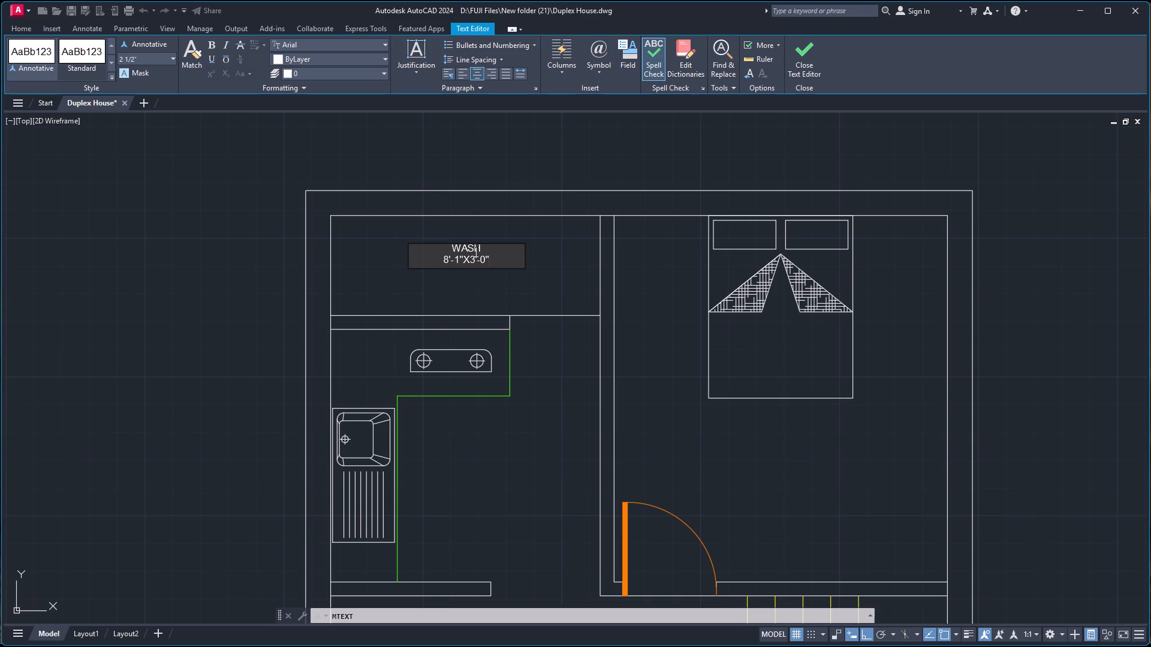
left_click(511, 281)
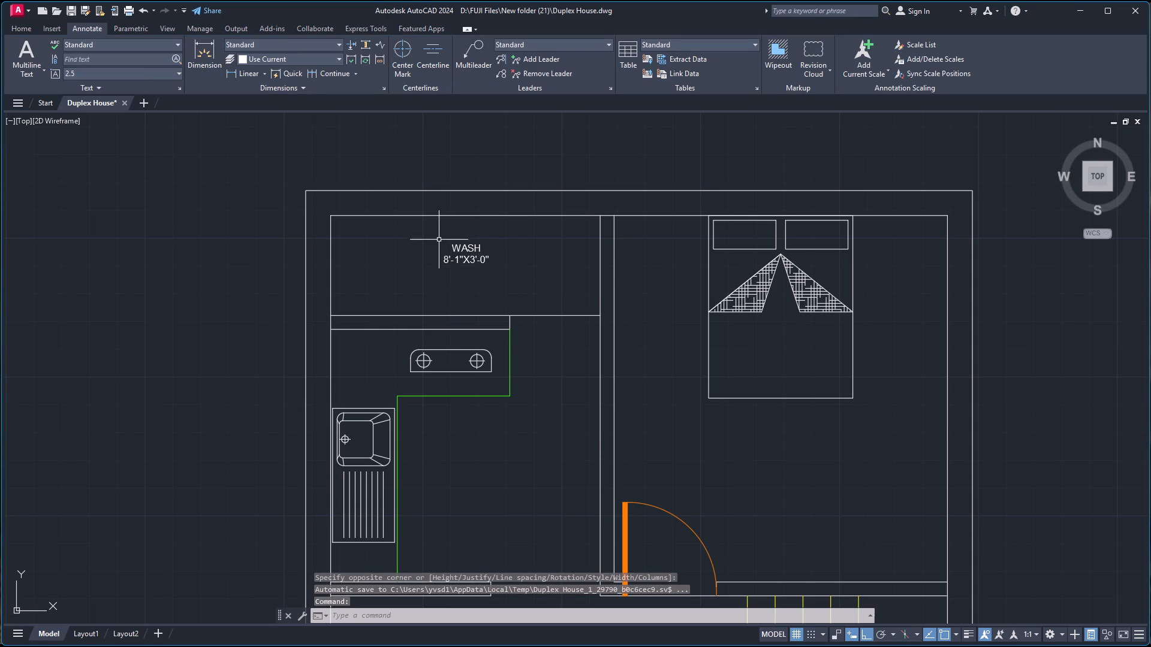
Set the WASH label's text height to 5" after trying 6".
left_click(461, 247)
left_click(601, 246)
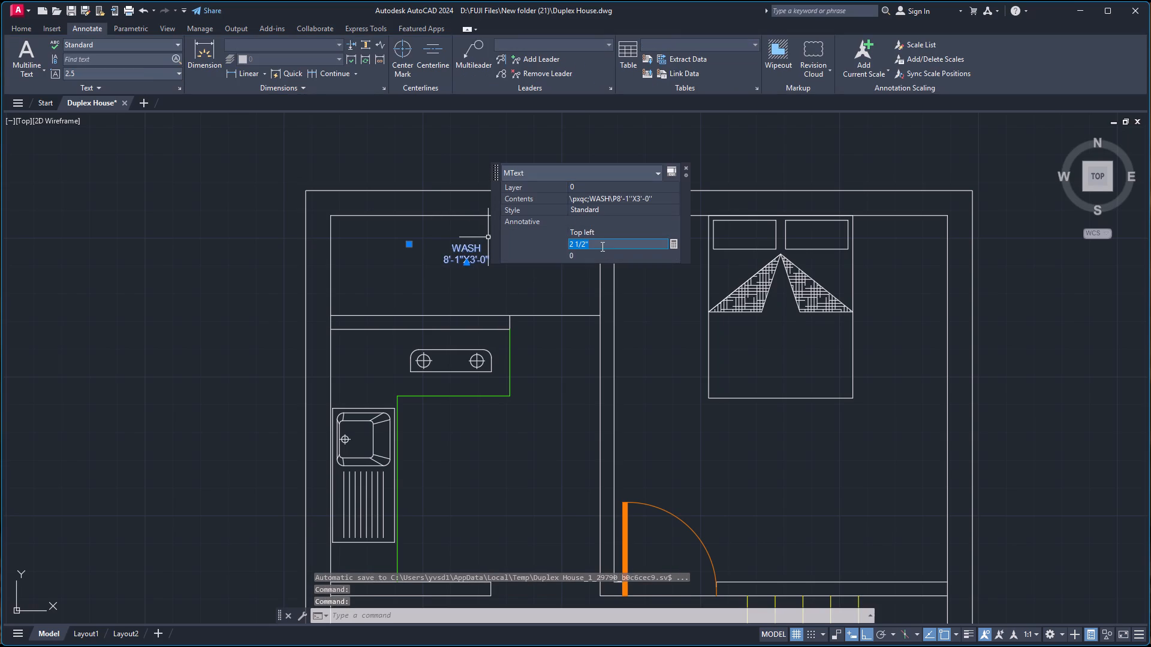
key("6")
key("Return")
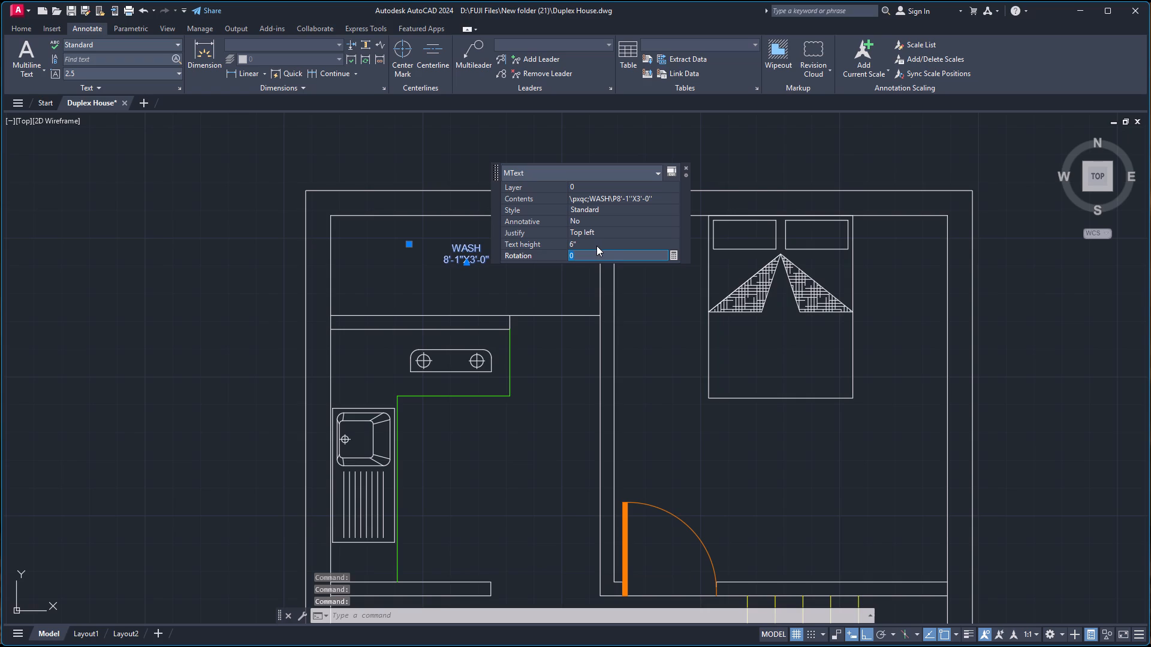
left_click(585, 246)
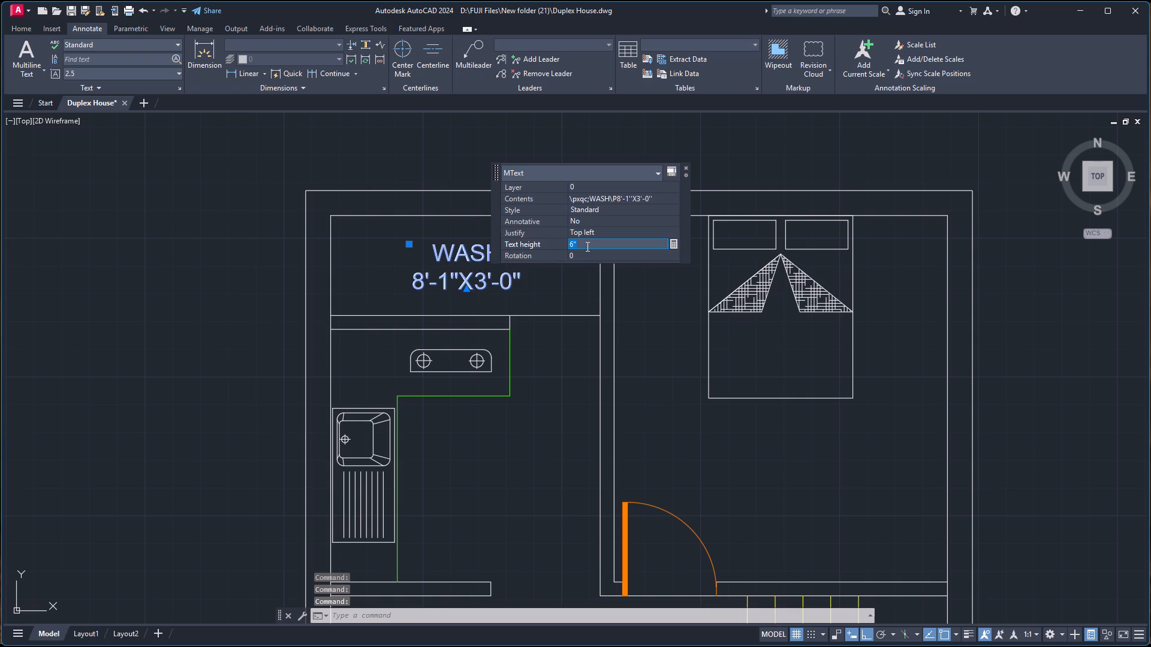
key("5")
key("Return")
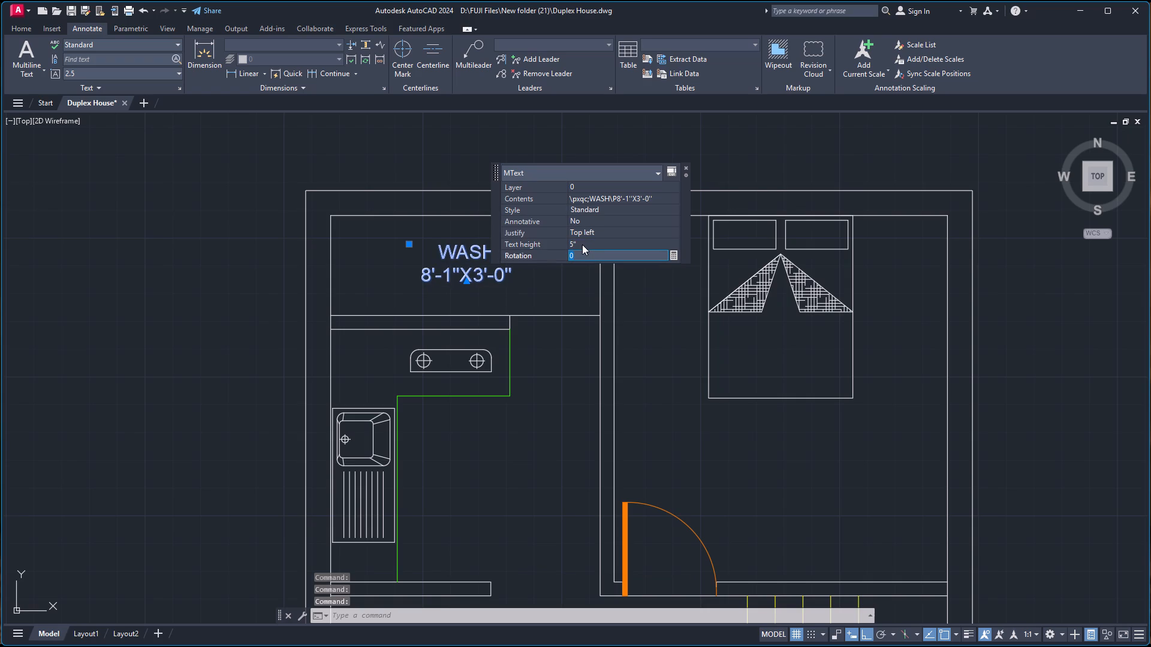
left_click(685, 168)
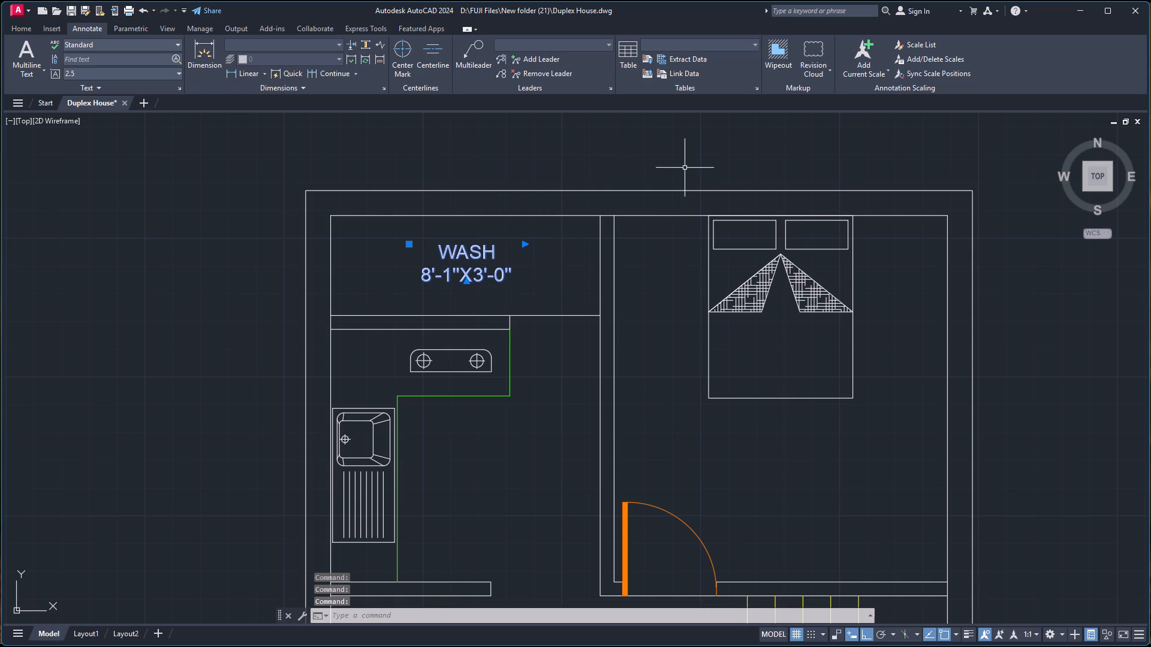
key("Escape")
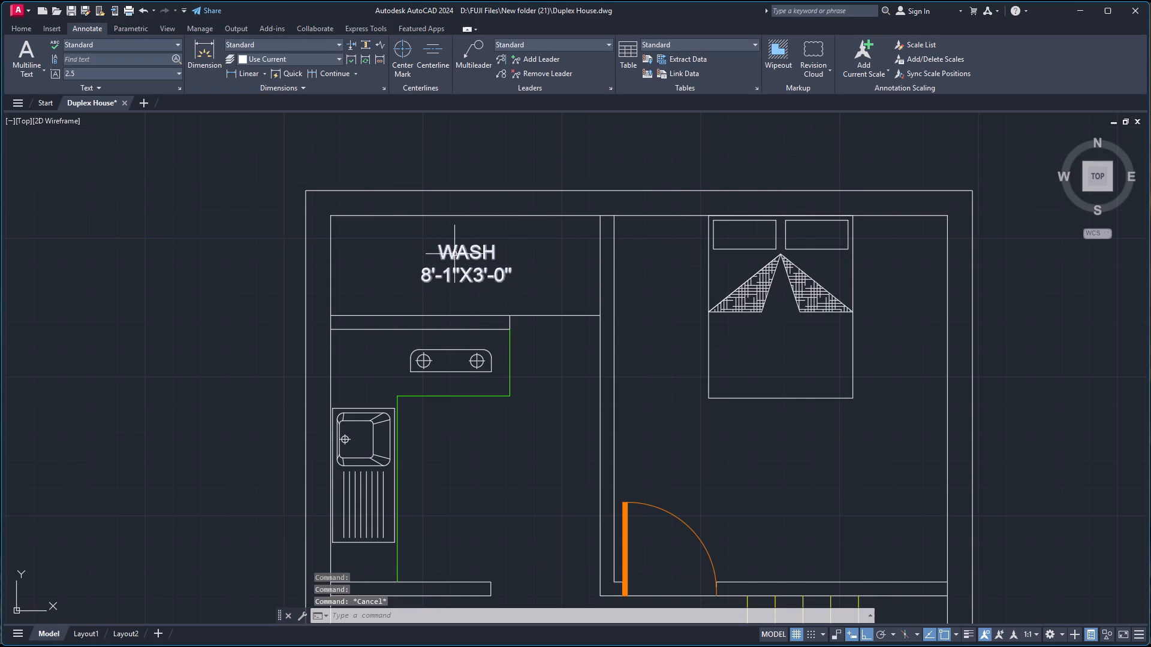
Copy the WASH label into the first plan's kitchen, its bedroom, and the open hall beside the staircase.
left_click(454, 254)
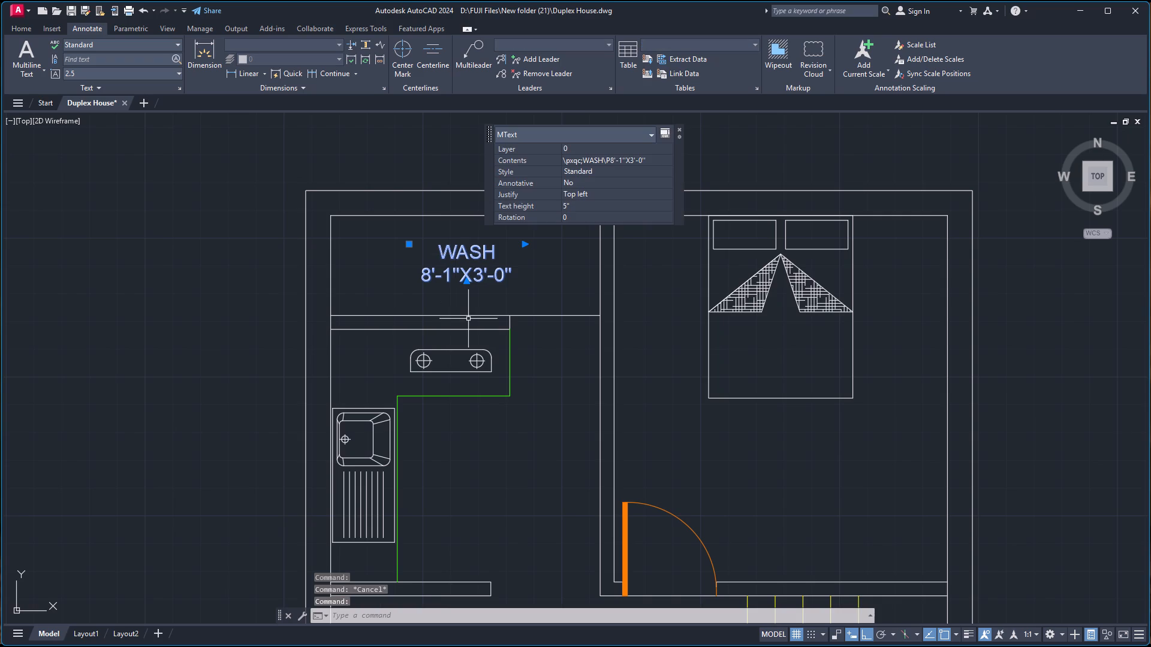
key("ctrl+c")
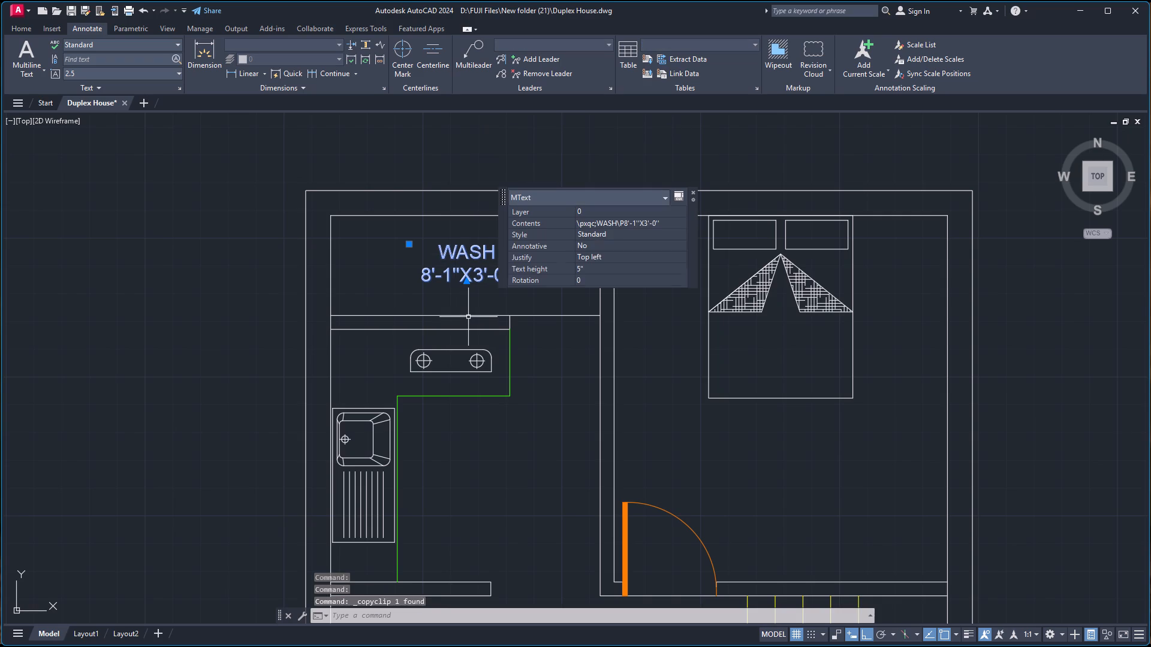
key("ctrl+v")
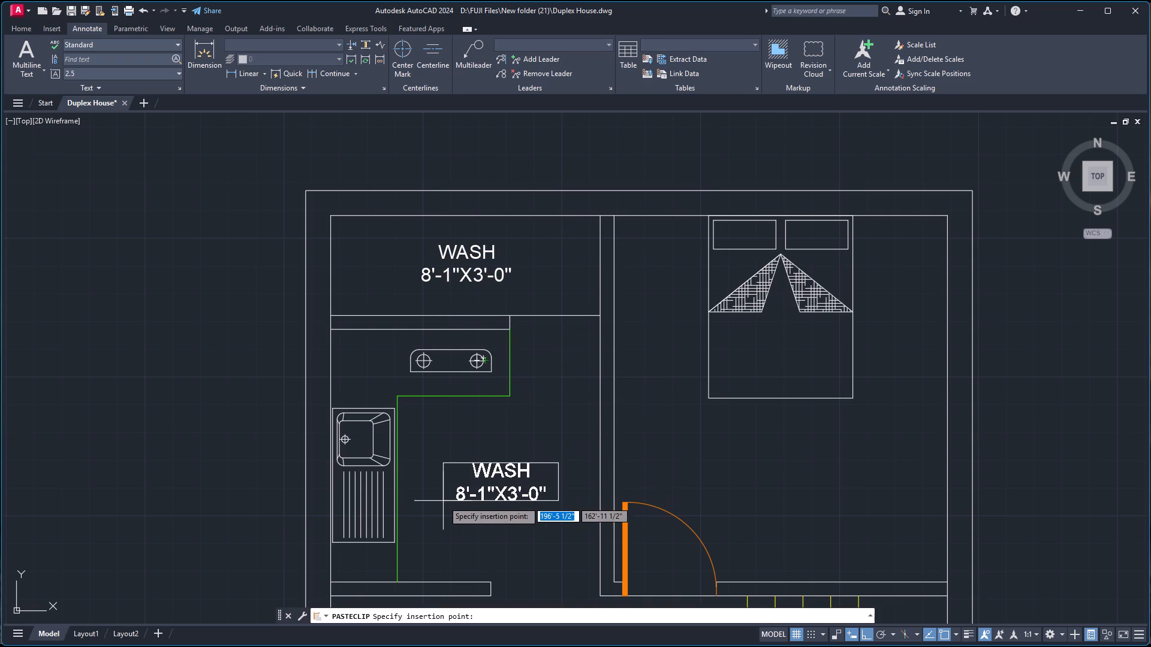
left_click(443, 504)
key("ctrl+v")
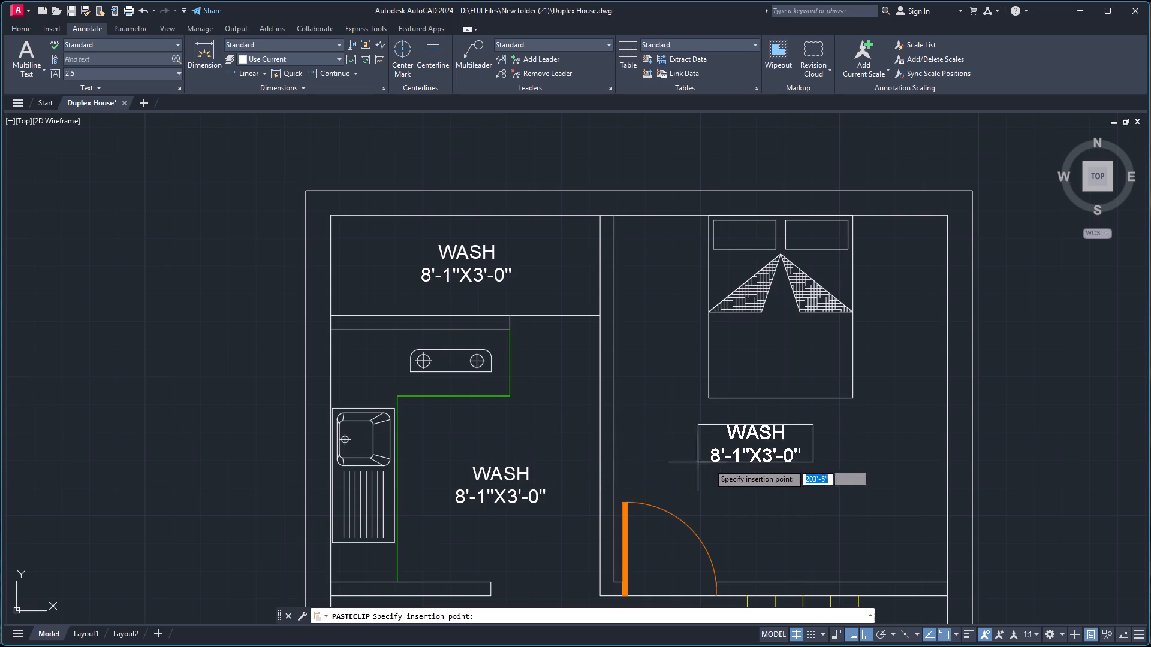
left_click(733, 491)
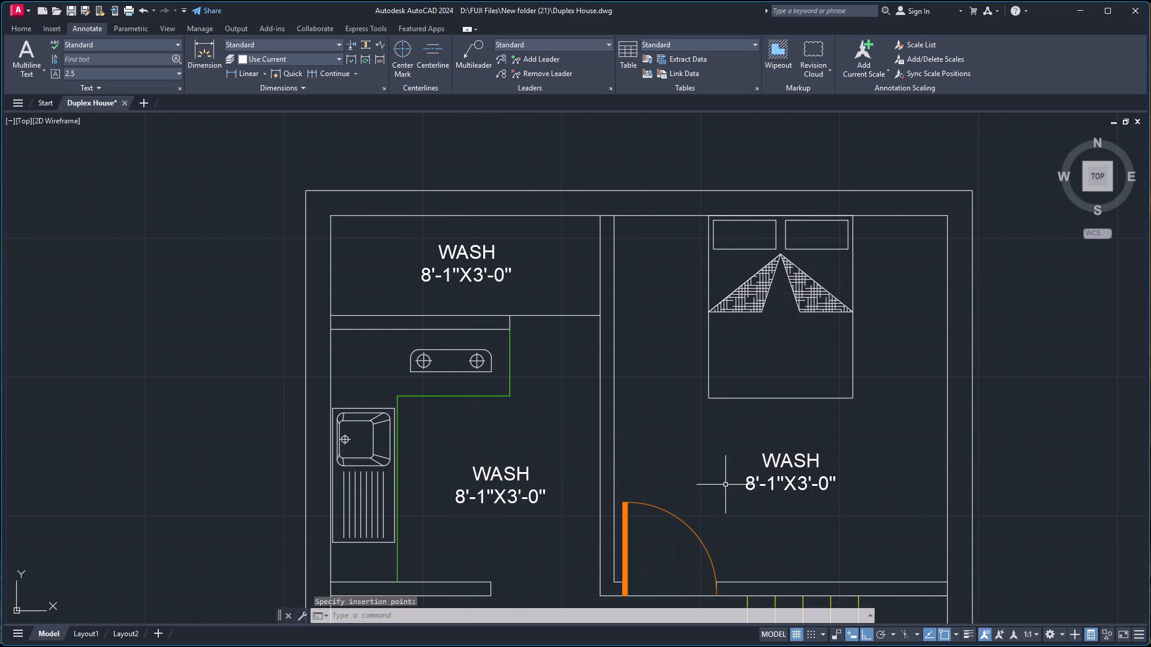
key("ctrl+v")
scroll(723, 482, "down", 6)
scroll(712, 515, "up", 4)
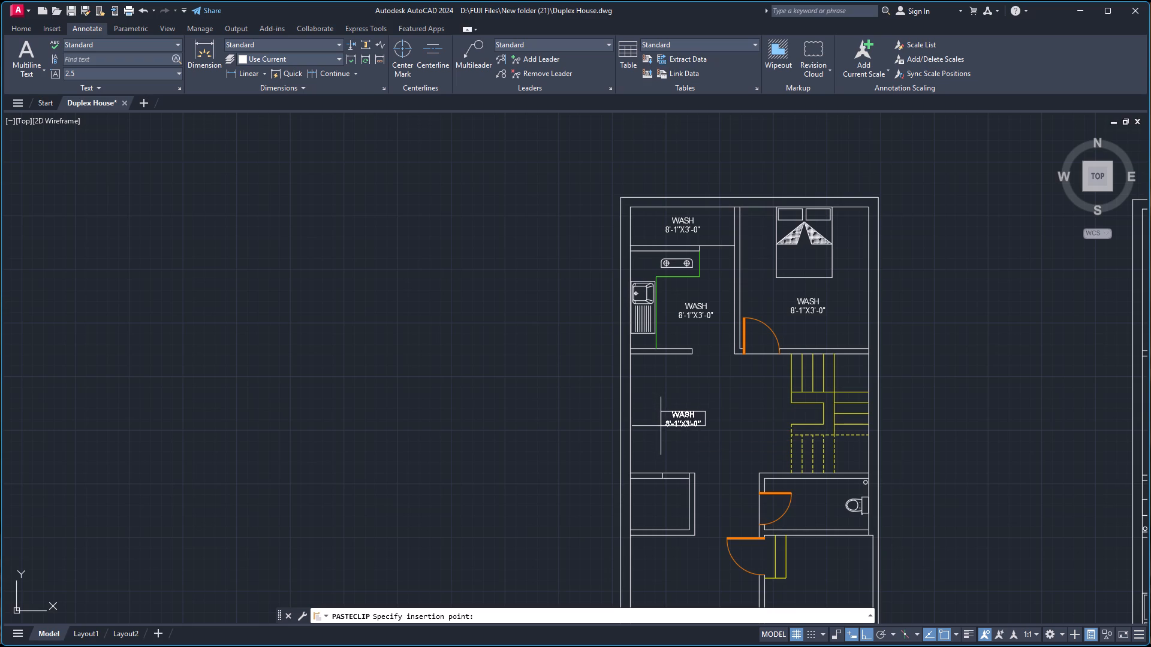
left_click(661, 426)
Paste copies of the WASH label into the first plan's small enclosed room below the hall and its toilet.
key("ctrl+v")
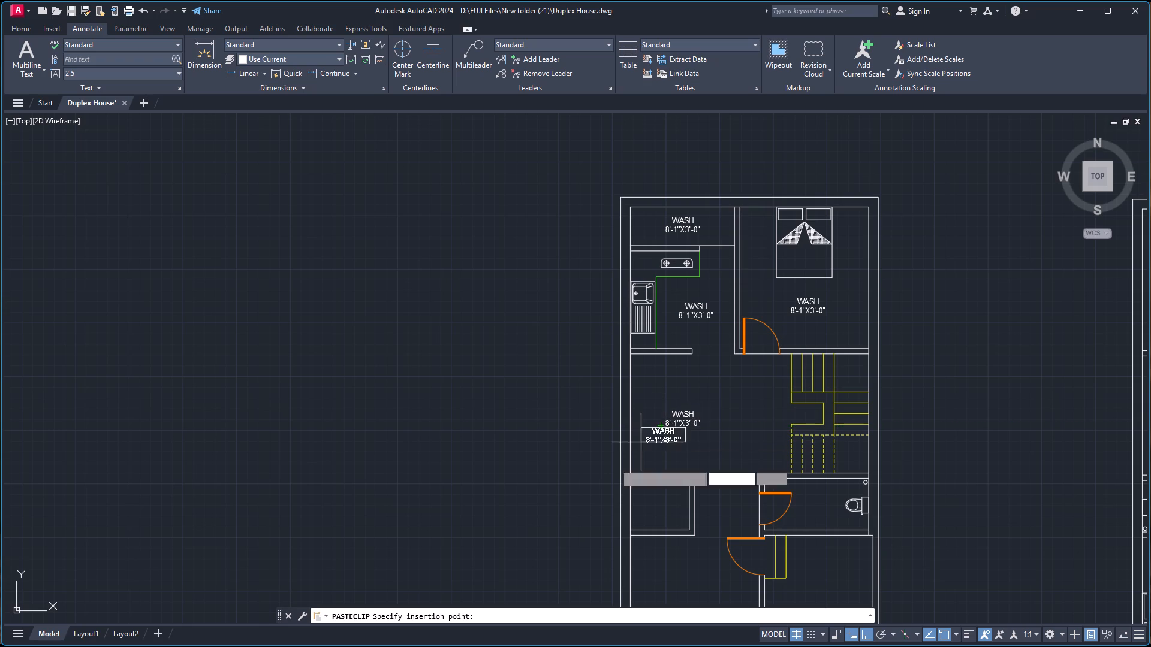
scroll(653, 485, "down", 2)
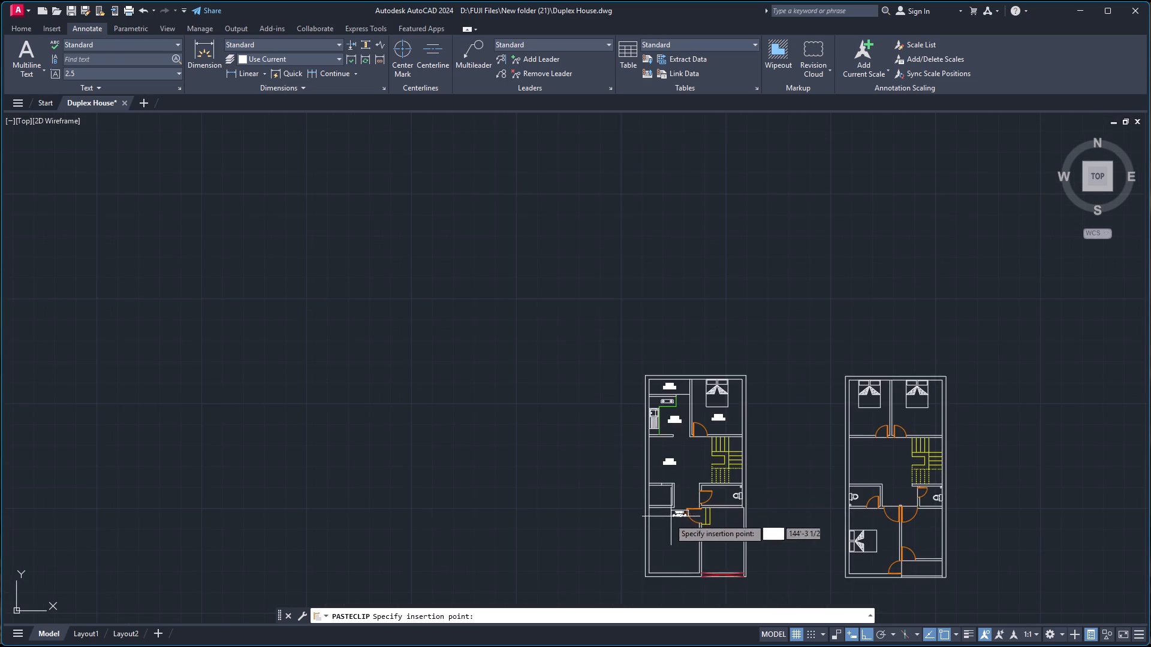
scroll(659, 521, "up", 3)
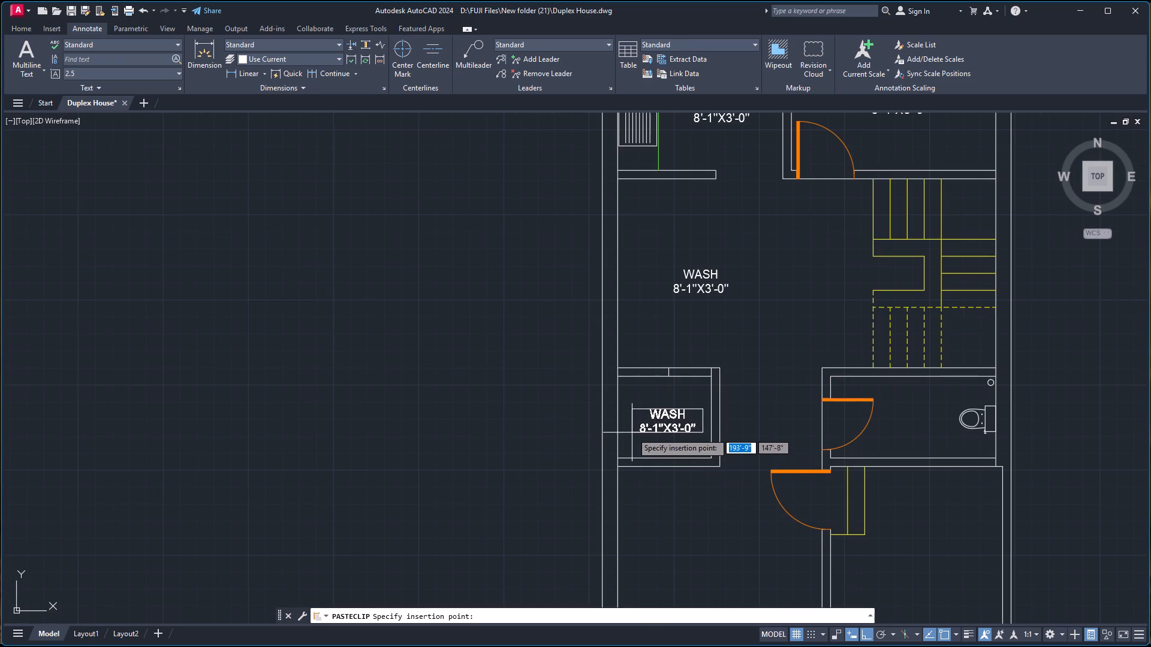
left_click(632, 433)
key("ctrl+v")
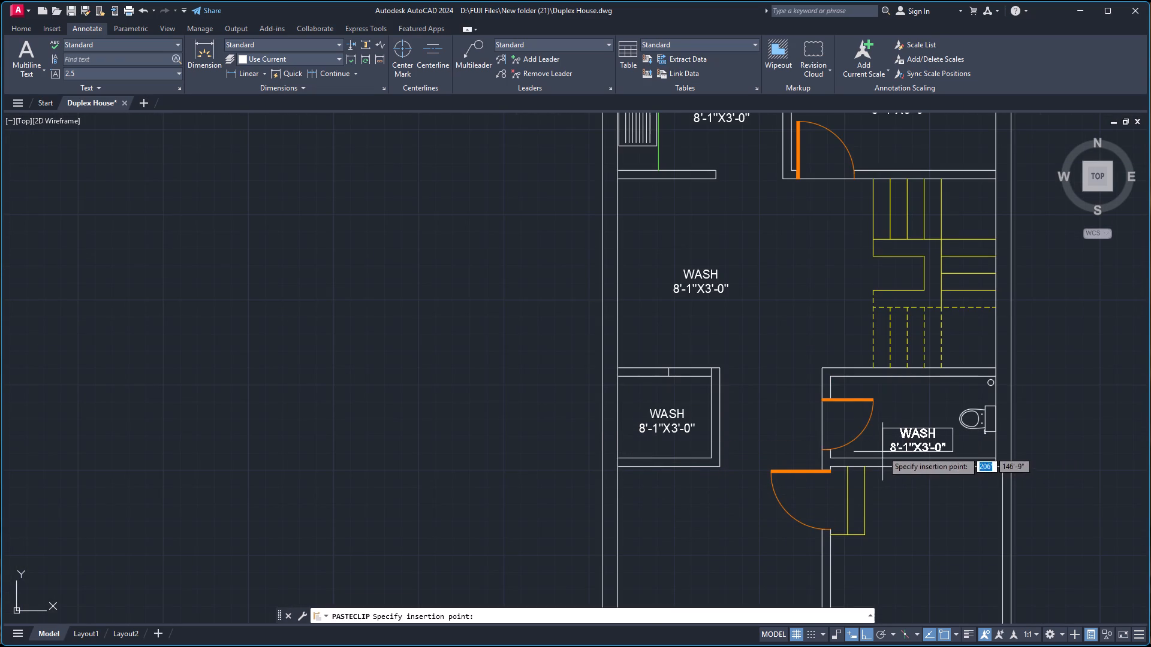
left_click(879, 436)
Paste copies of the WASH label into the two large rooms at the bottom of the first plan.
key("ctrl+v")
scroll(718, 560, "down", 3)
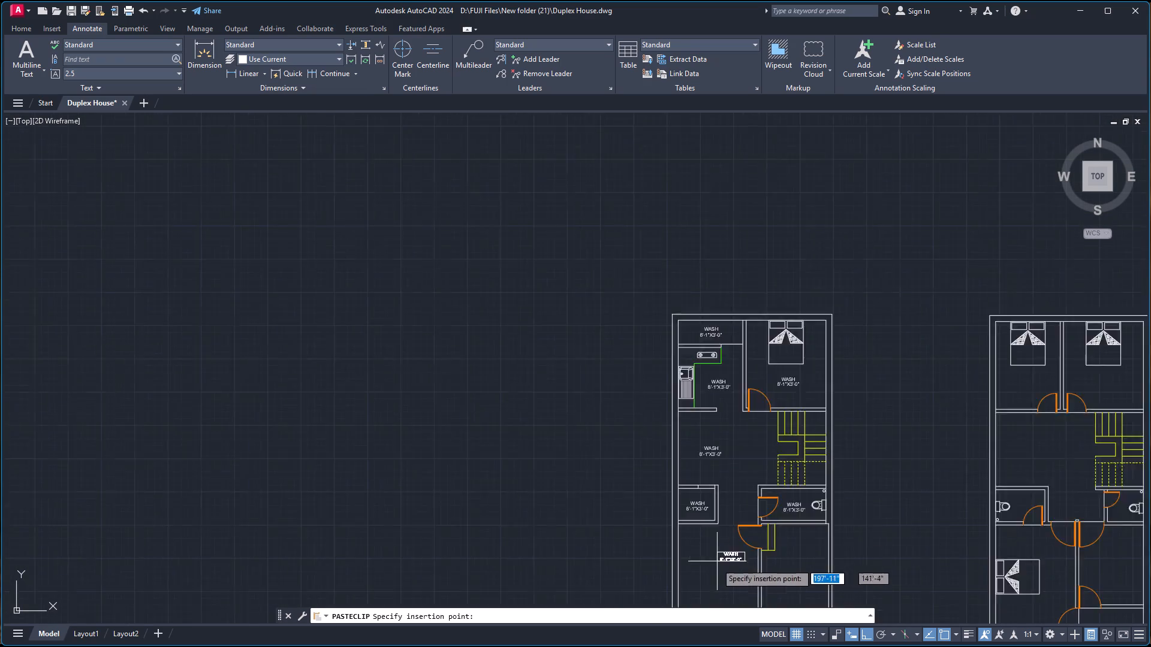
scroll(712, 595, "up", 3)
left_click(682, 550)
key("ctrl+v")
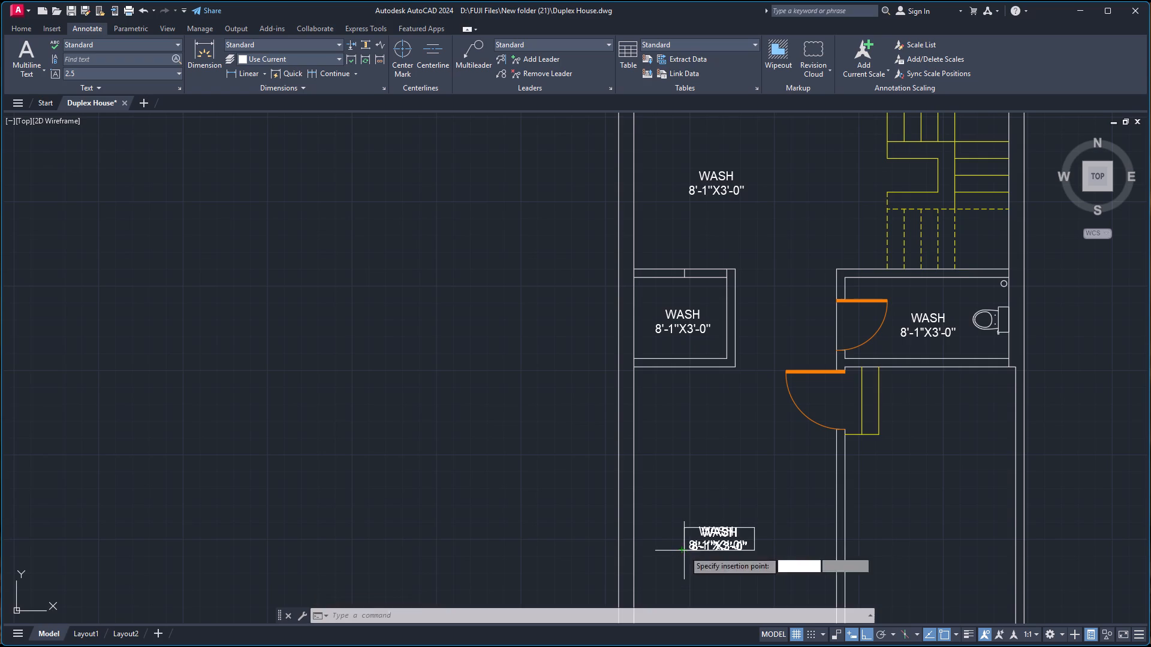
left_click(893, 537)
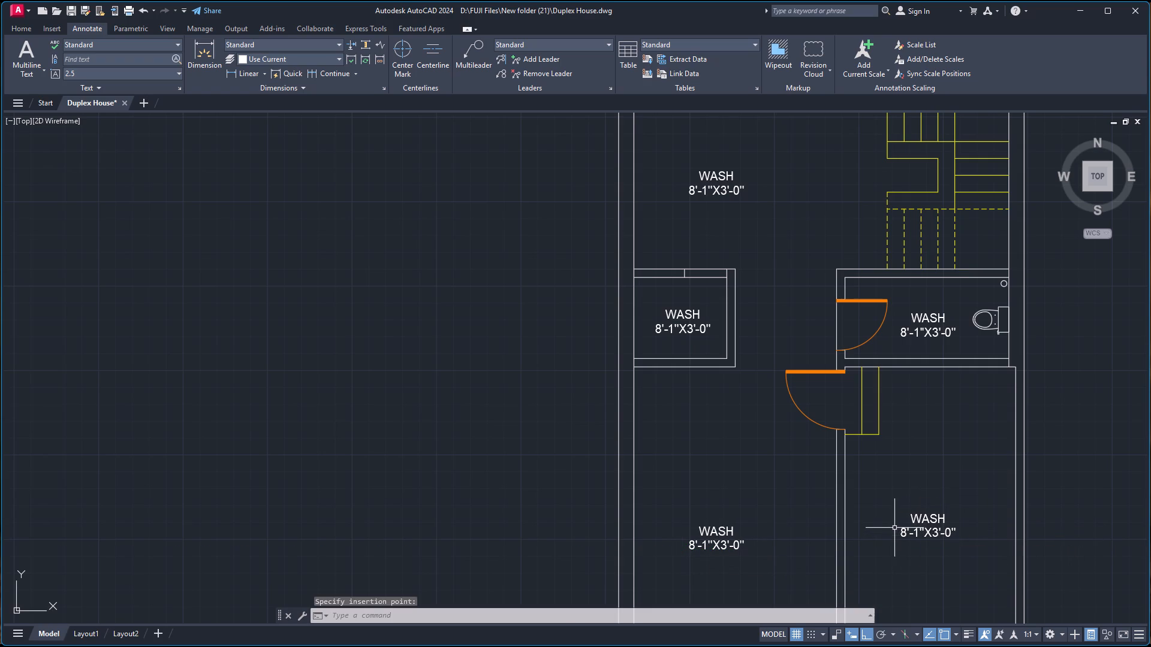
Paste copies of the WASH label into the second plan's two upper bedrooms and the hall beside its staircase.
key("ctrl+v")
scroll(904, 494, "down", 5)
scroll(977, 469, "up", 3)
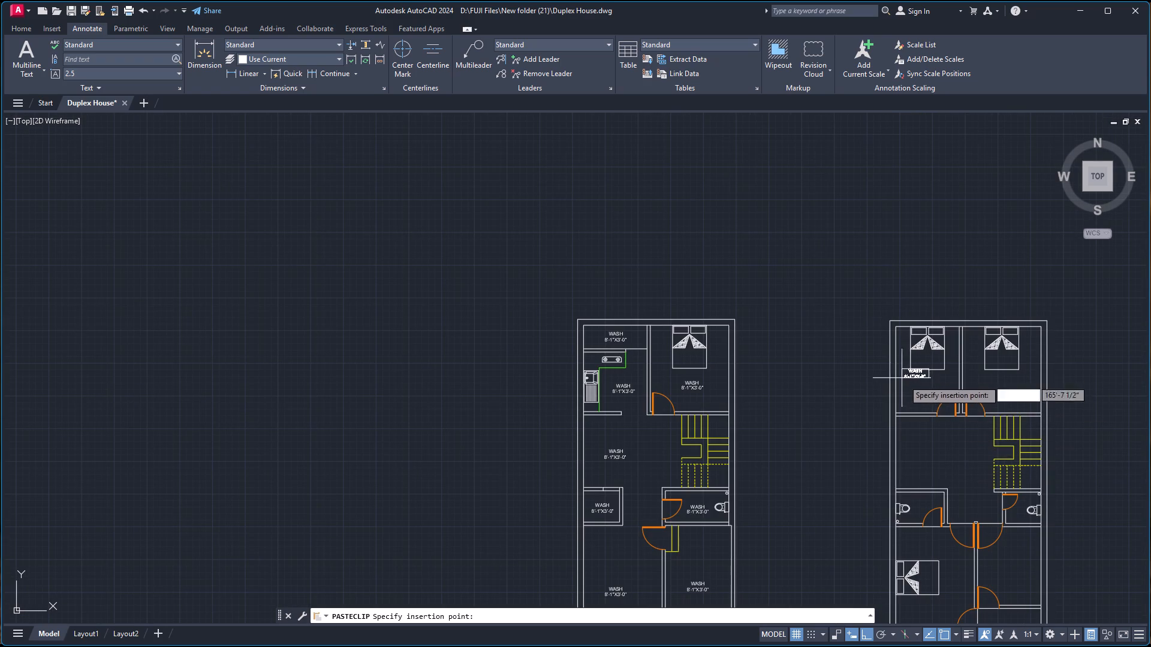
left_click(913, 391)
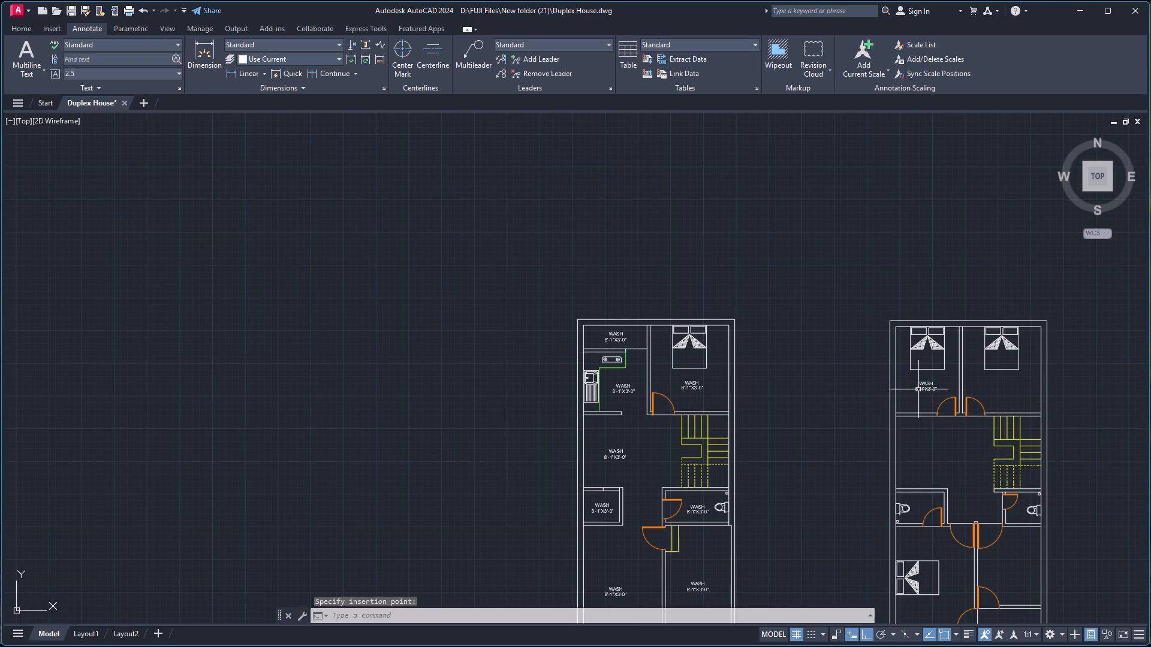
key("ctrl+v")
left_click(984, 394)
key("ctrl+v")
scroll(910, 478, "up", 2)
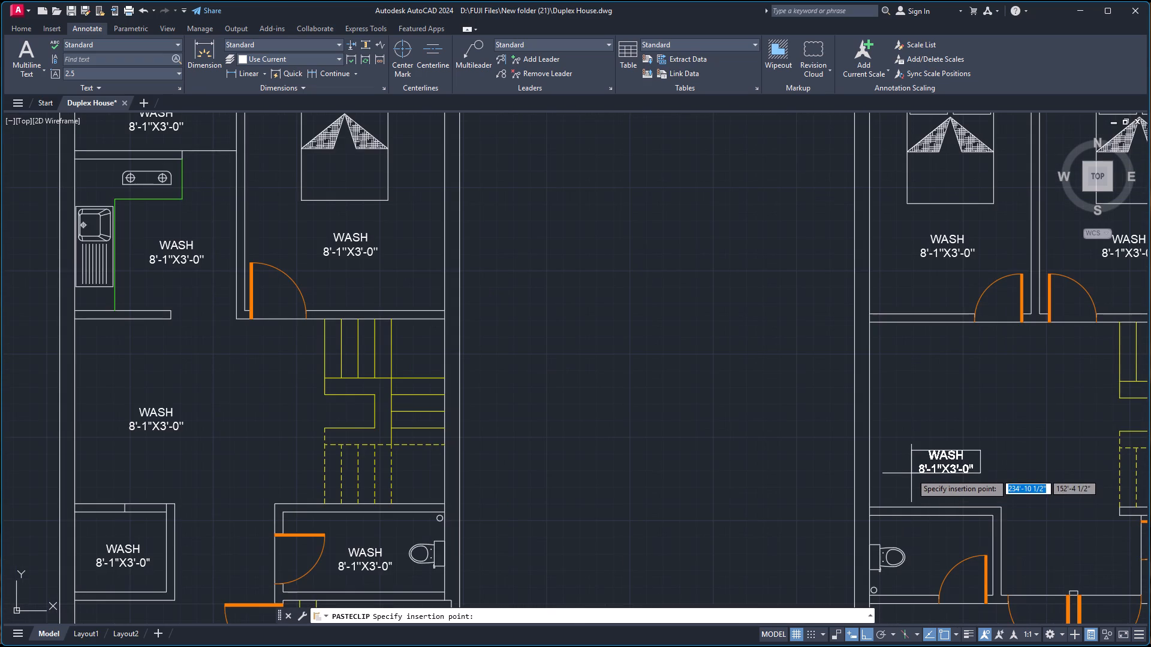
left_click(941, 434)
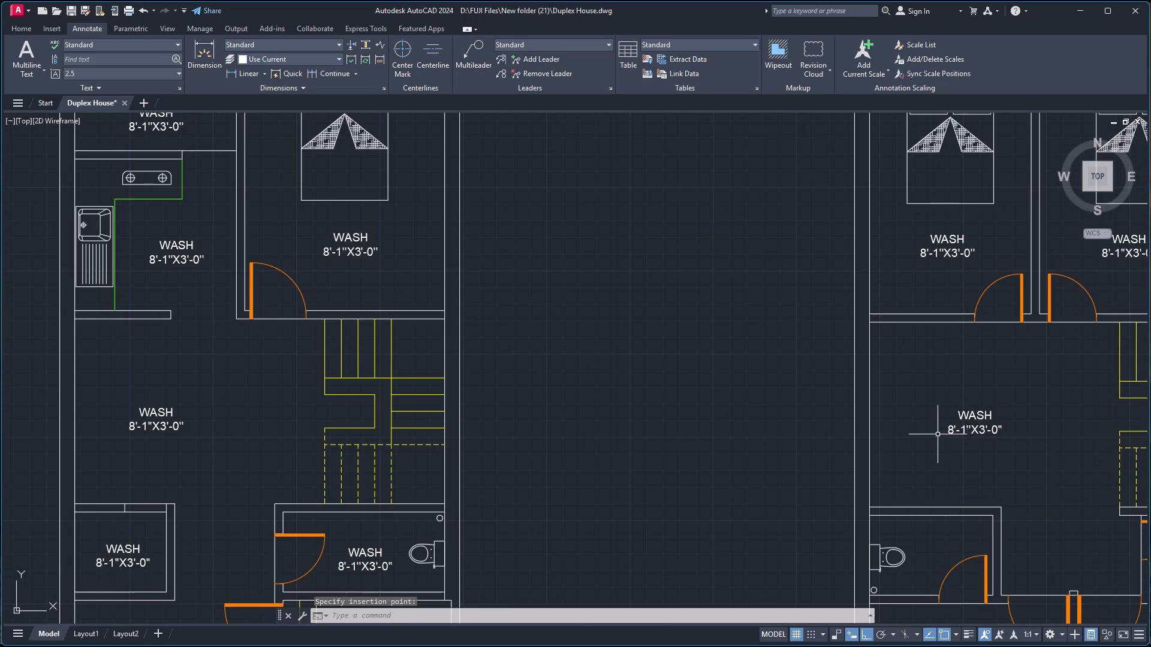
Paste a copy of the WASH label into each of the second plan's two toilets.
key("ctrl+v")
scroll(926, 474, "down", 2)
scroll(921, 494, "up", 2)
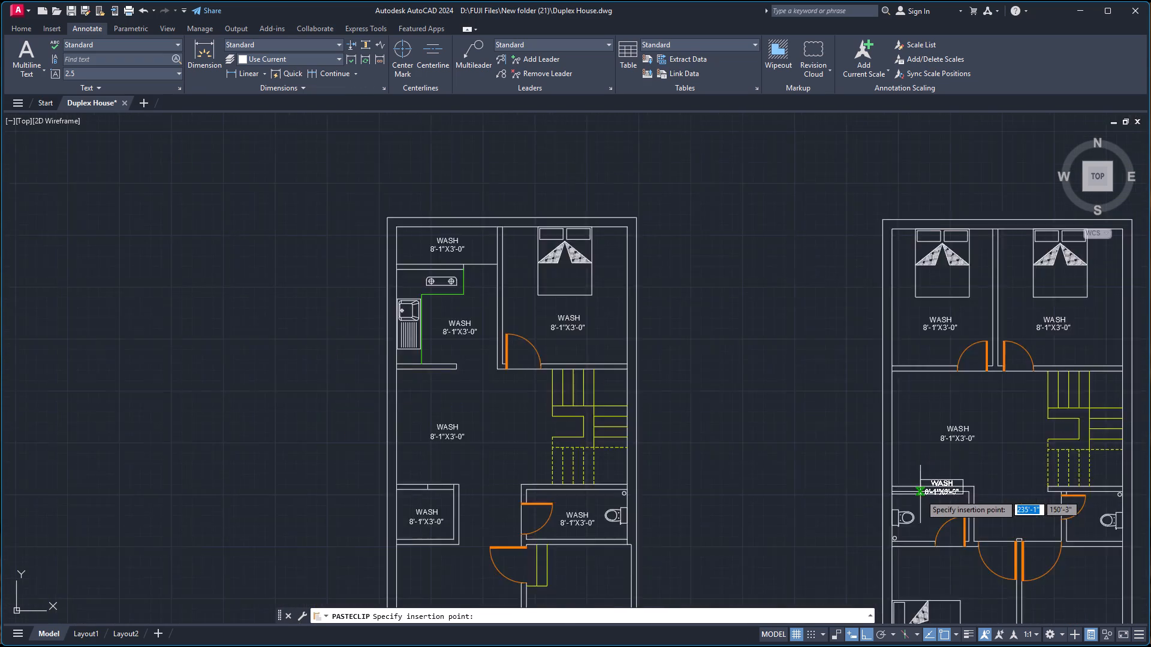
scroll(914, 522, "up", 3)
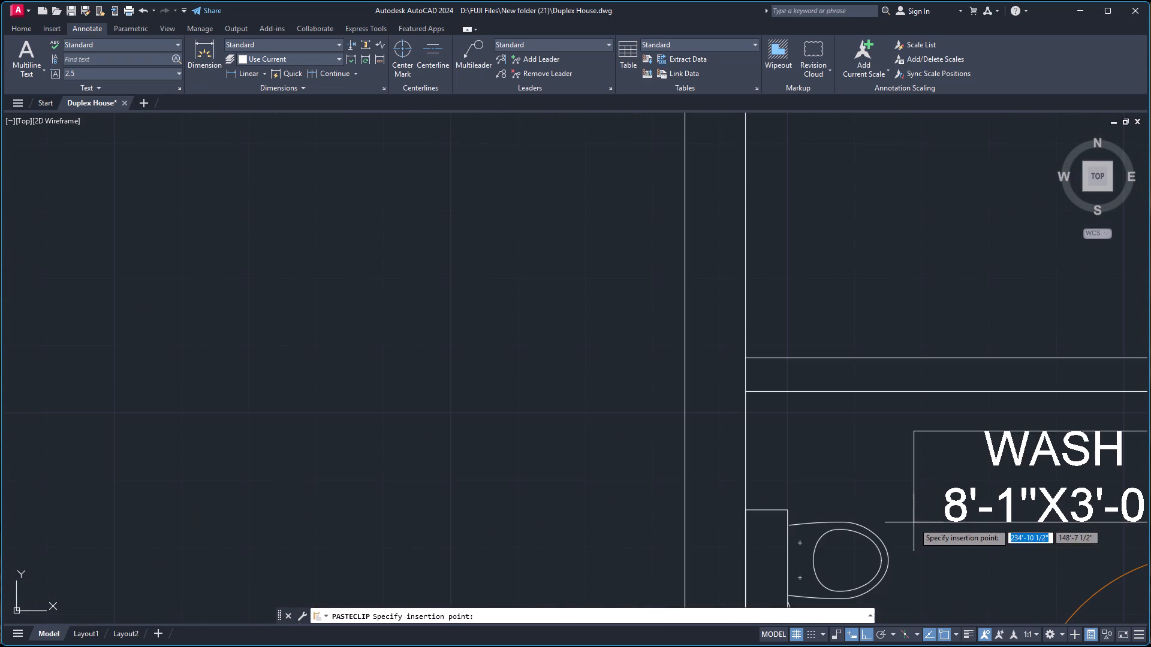
left_click(909, 534)
key("ctrl+v")
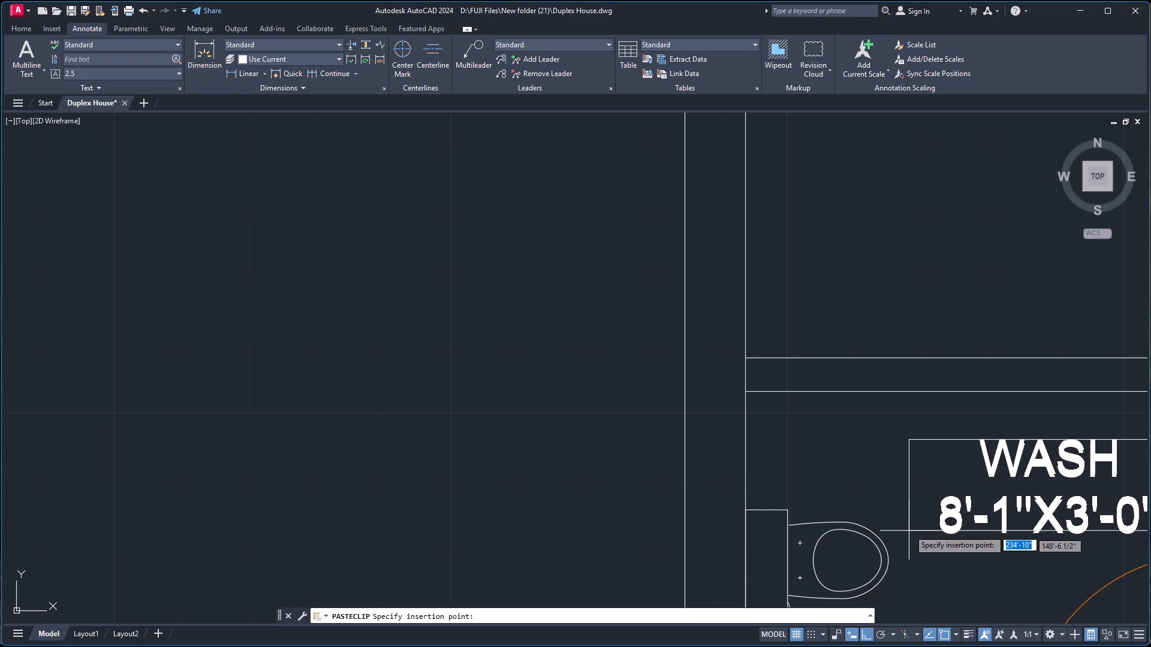
scroll(906, 462, "down", 4)
scroll(1023, 476, "up", 1)
scroll(1034, 476, "down", 3)
scroll(1051, 494, "up", 2)
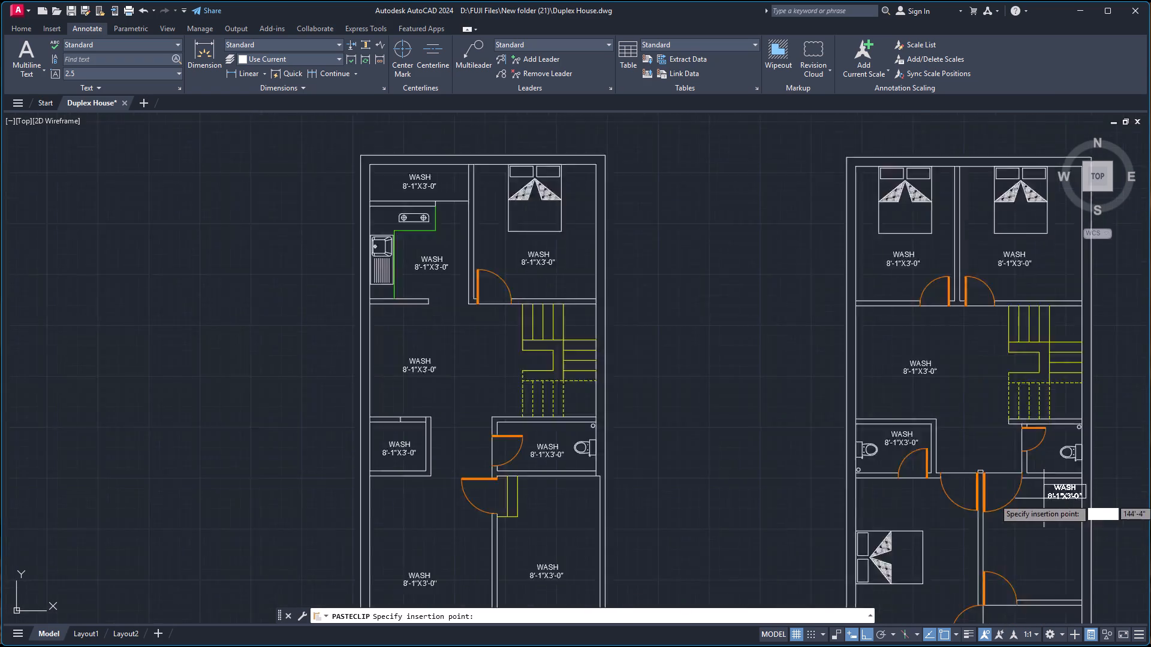
scroll(1042, 498, "up", 3)
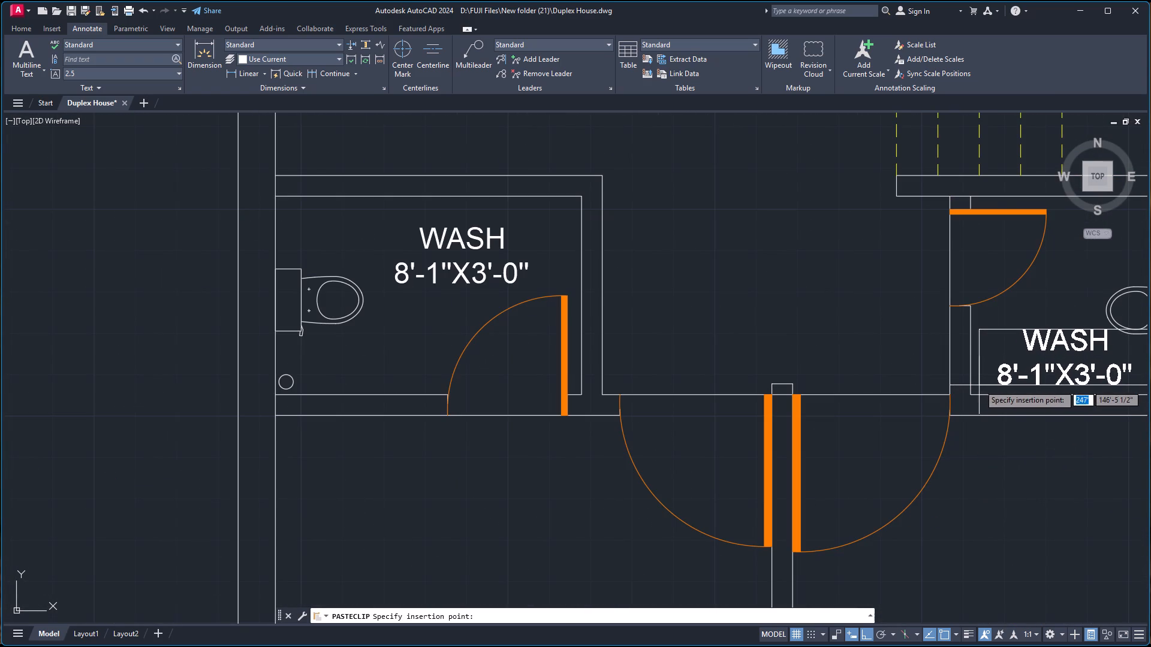
left_click(977, 383)
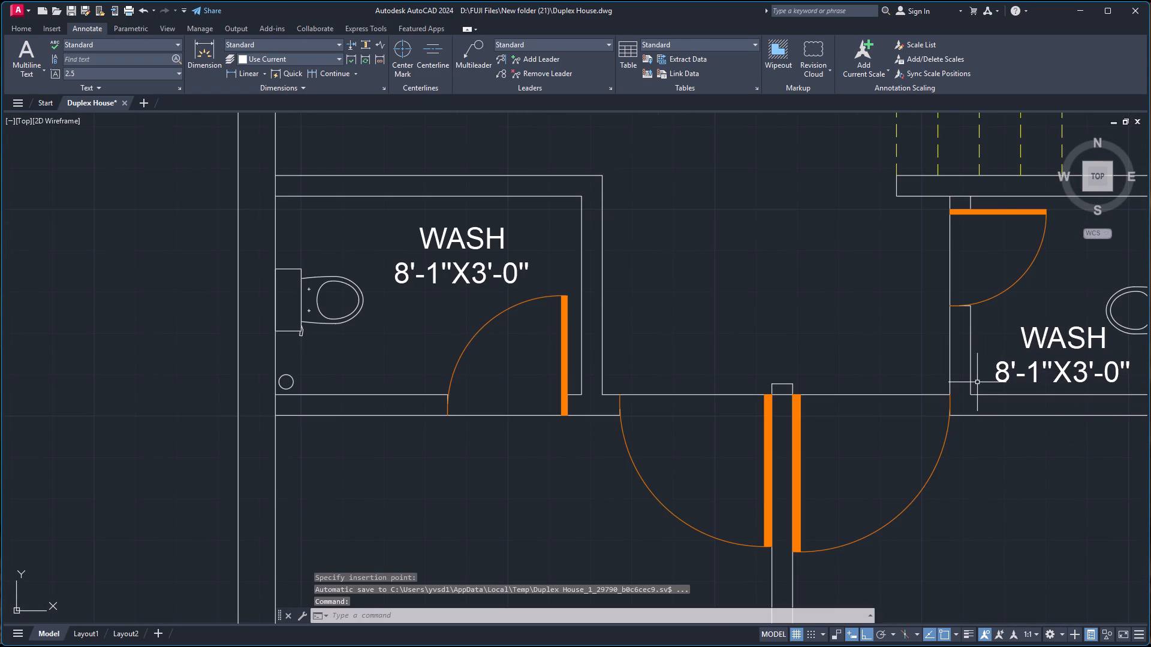
Paste copies of the WASH label into the second plan's lower bedroom, the room beside it, and the narrow bottom space.
key("ctrl+v")
scroll(959, 446, "down", 5)
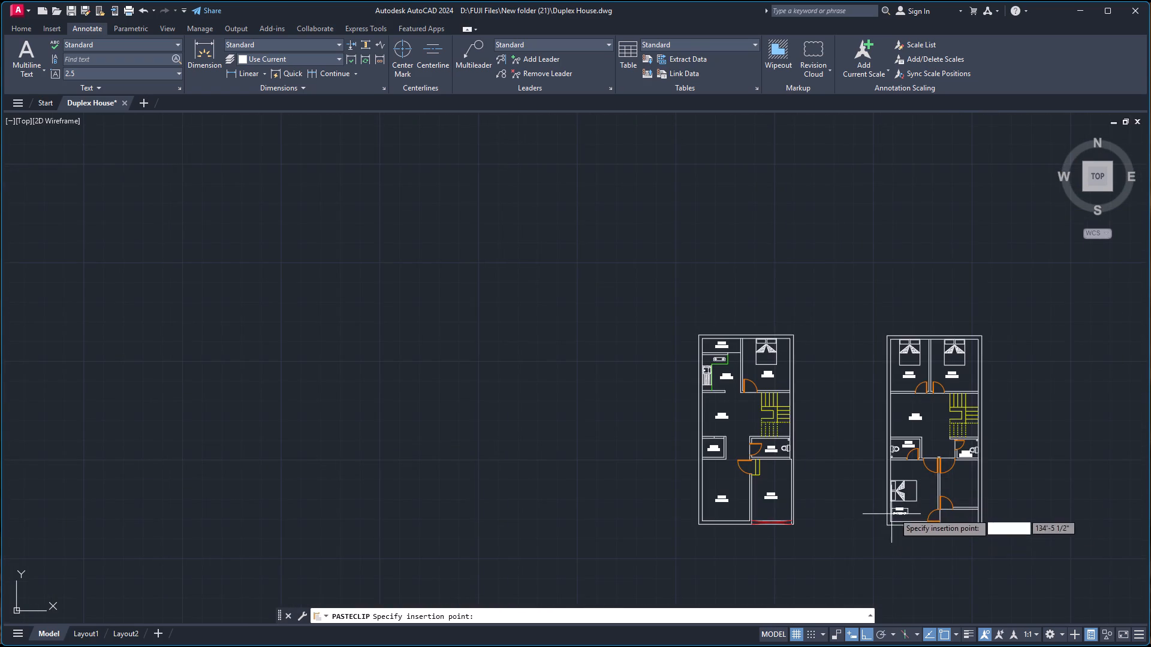
scroll(900, 509, "up", 3)
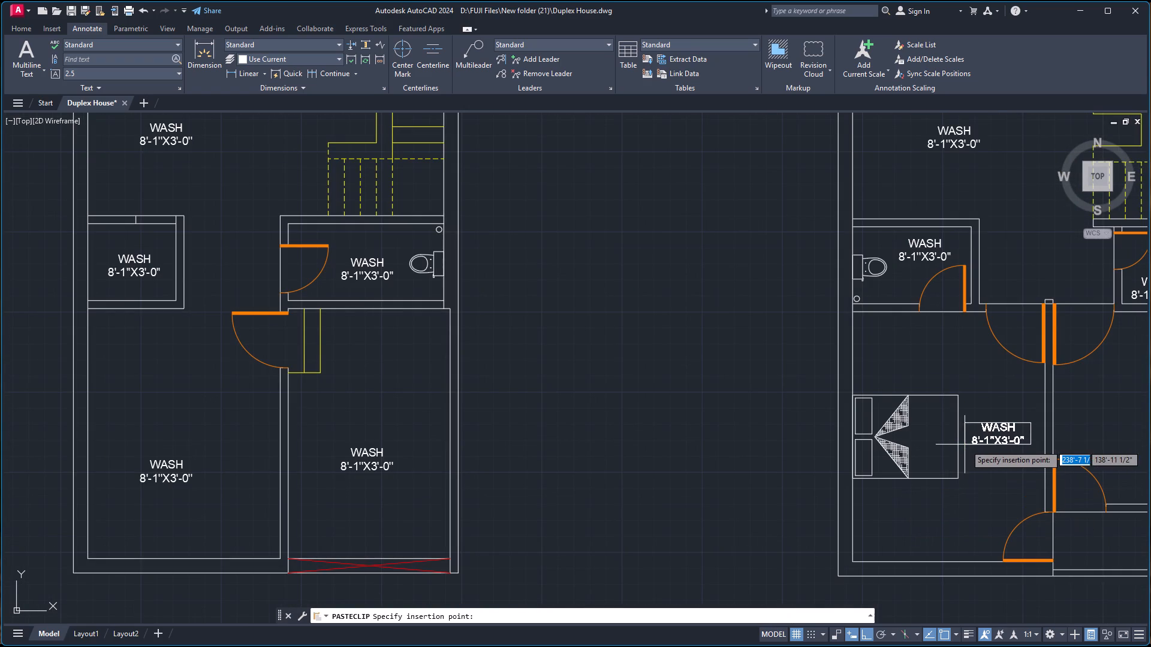
left_click(912, 527)
key("ctrl+v")
scroll(954, 476, "down", 4)
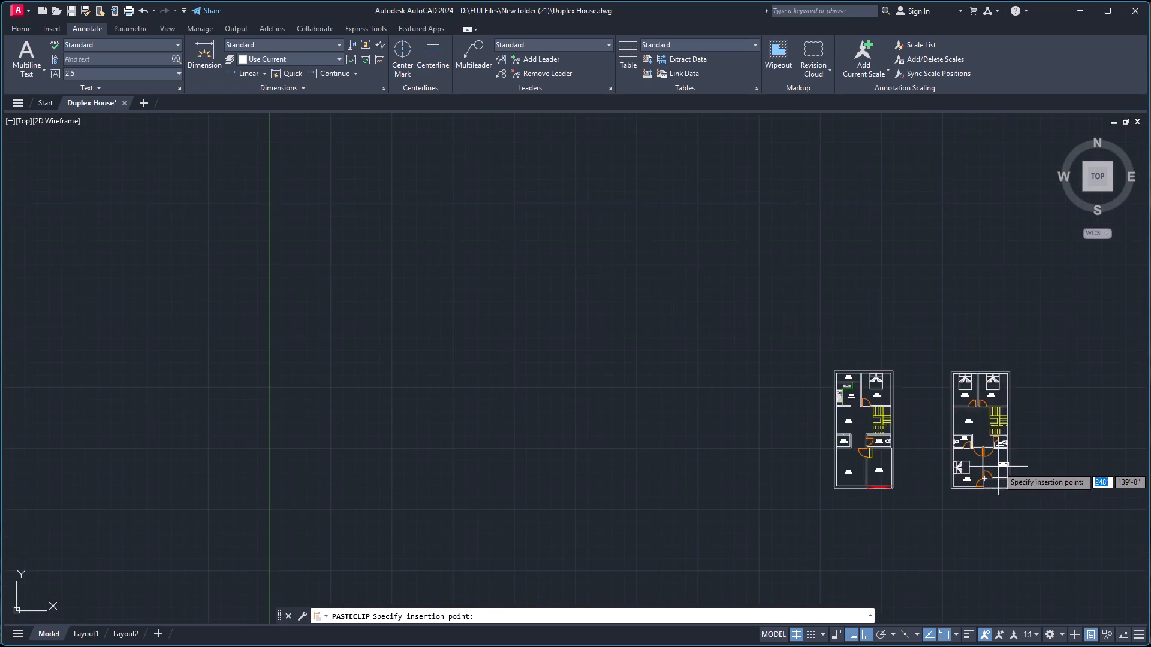
scroll(998, 467, "up", 4)
left_click(958, 459)
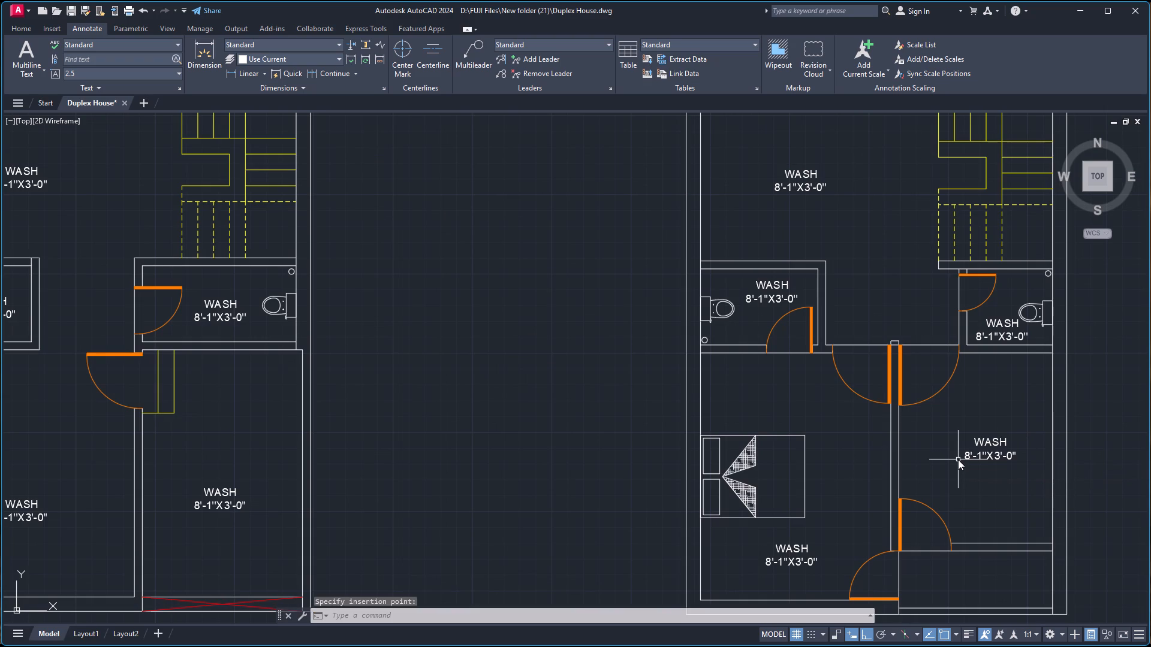
key("ctrl+v")
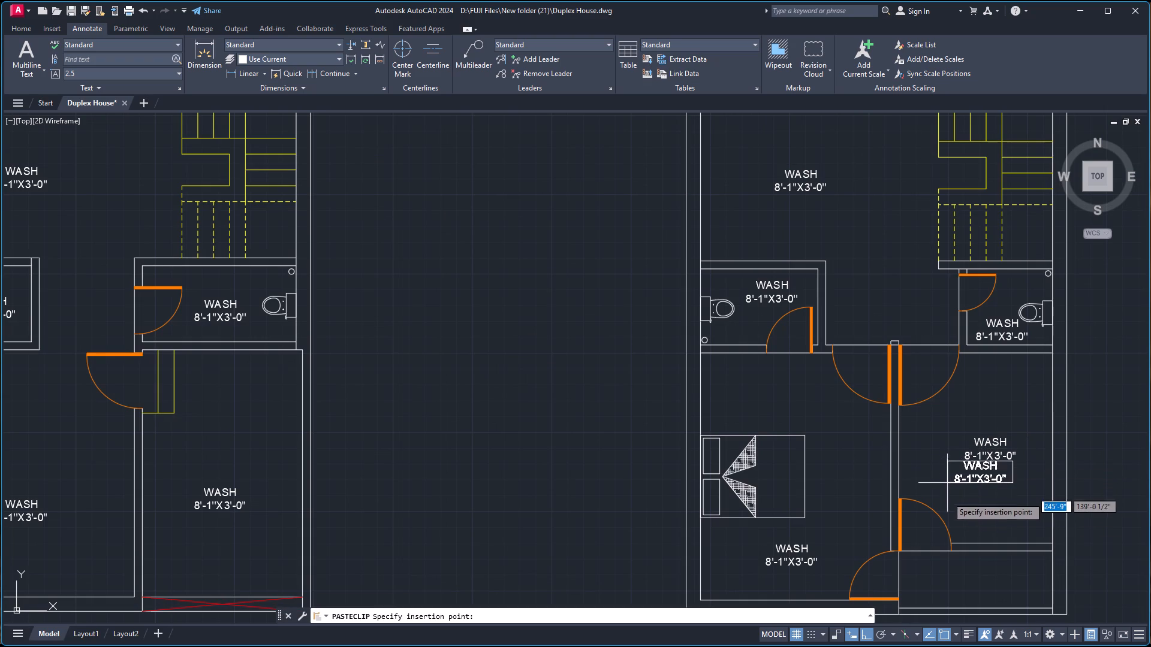
left_click(942, 588)
Change the label name in the first plan's room with the stove and sink to KITCHEN.
scroll(917, 445, "down", 4)
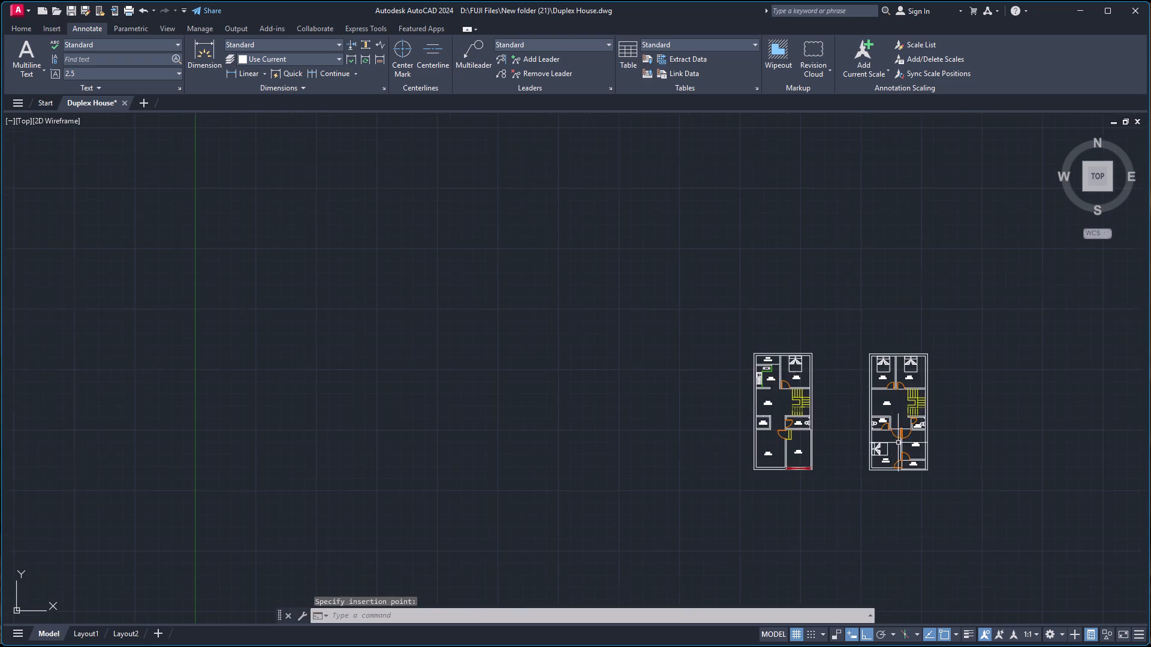
scroll(862, 403, "up", 2)
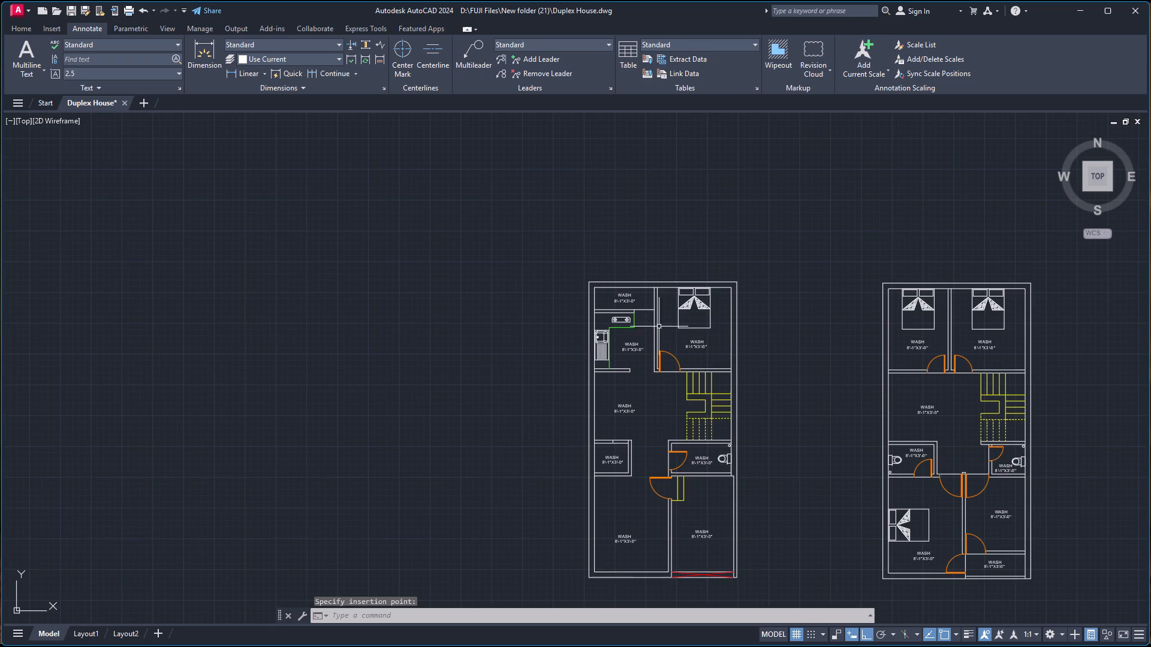
scroll(683, 330, "up", 2)
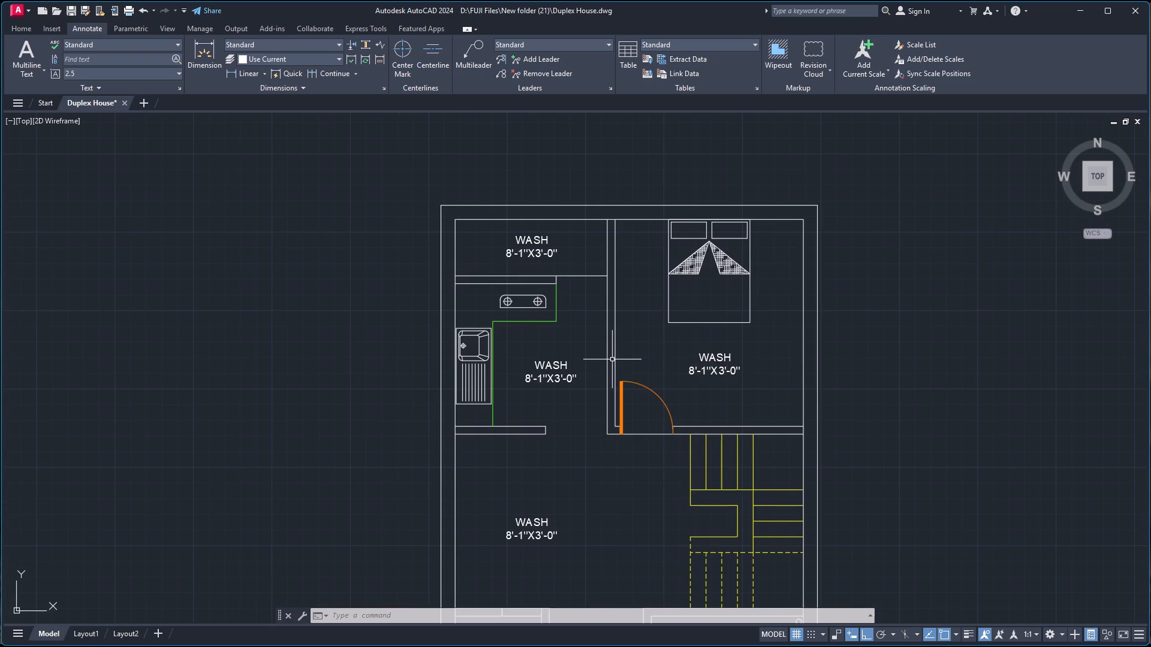
double_click(547, 365)
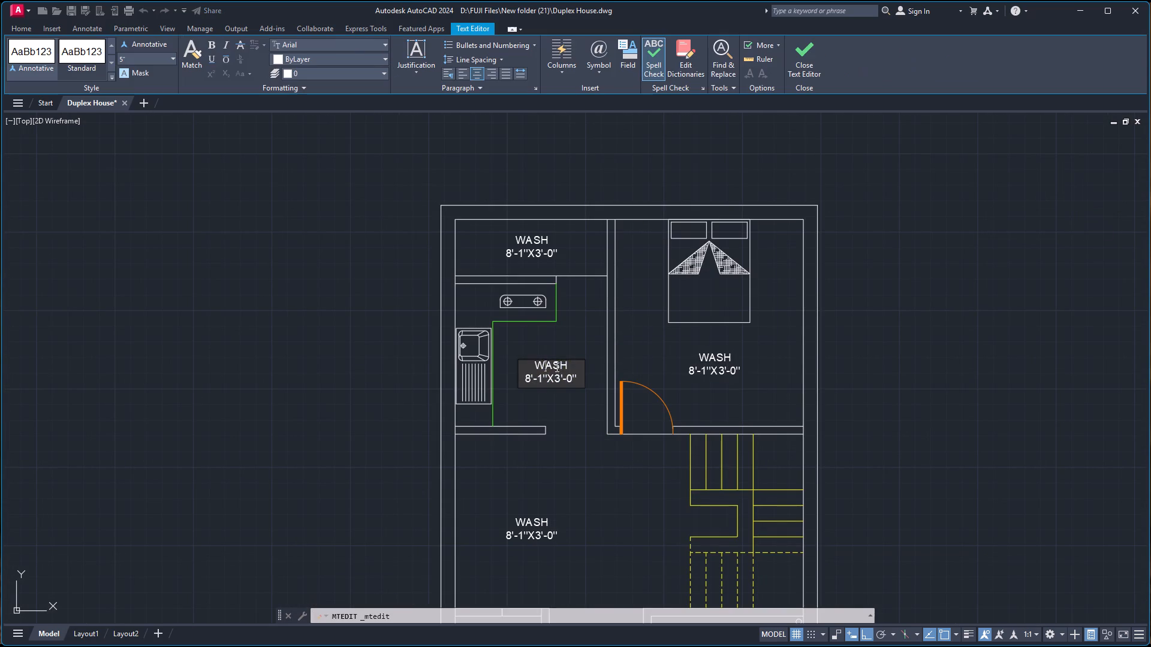
left_click_drag(572, 365, 519, 374)
key("BackSpace")
key("BackSpace")
key("BackSpace")
key("BackSpace")
type("KI")
type("TCHEN")
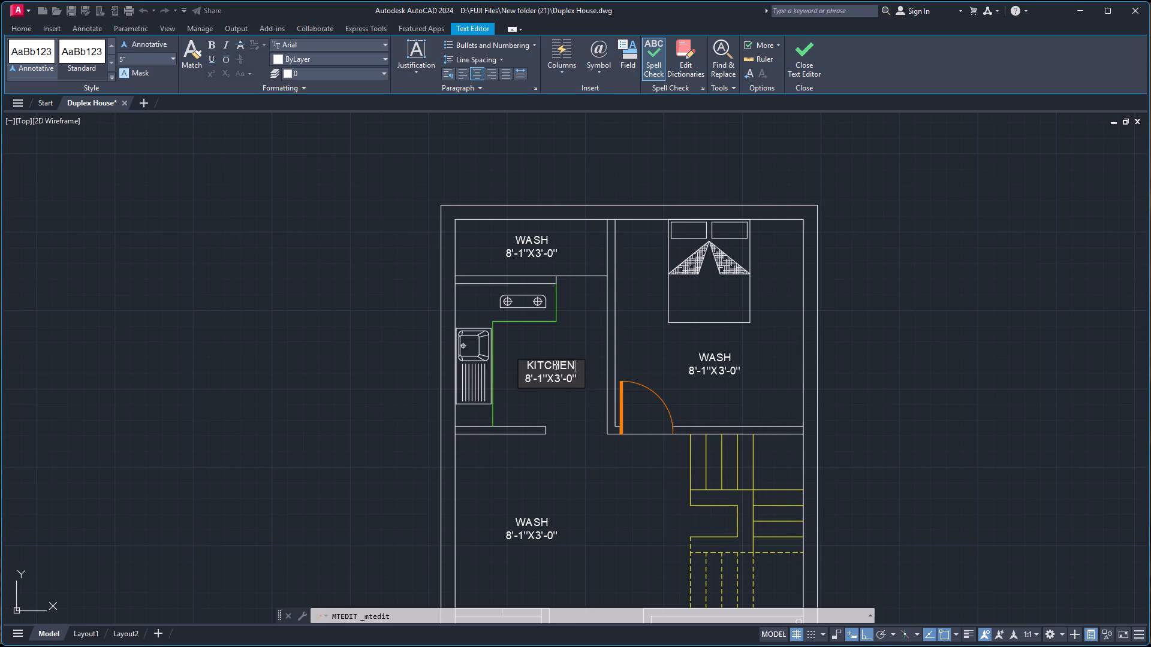
Set the dimensions in the KITCHEN label to 8'-1"X7'-7".
key("ctrl+Right")
key("ctrl+Right")
key("ctrl+Right")
key("ctrl+Right")
key("ctrl+Right")
key("ctrl+Left")
key("Left")
key("BackSpace")
key("7")
key("ctrl+Right")
key("ctrl+Right")
key("ctrl+Right")
key("Left")
key("Left")
key("BackSpace")
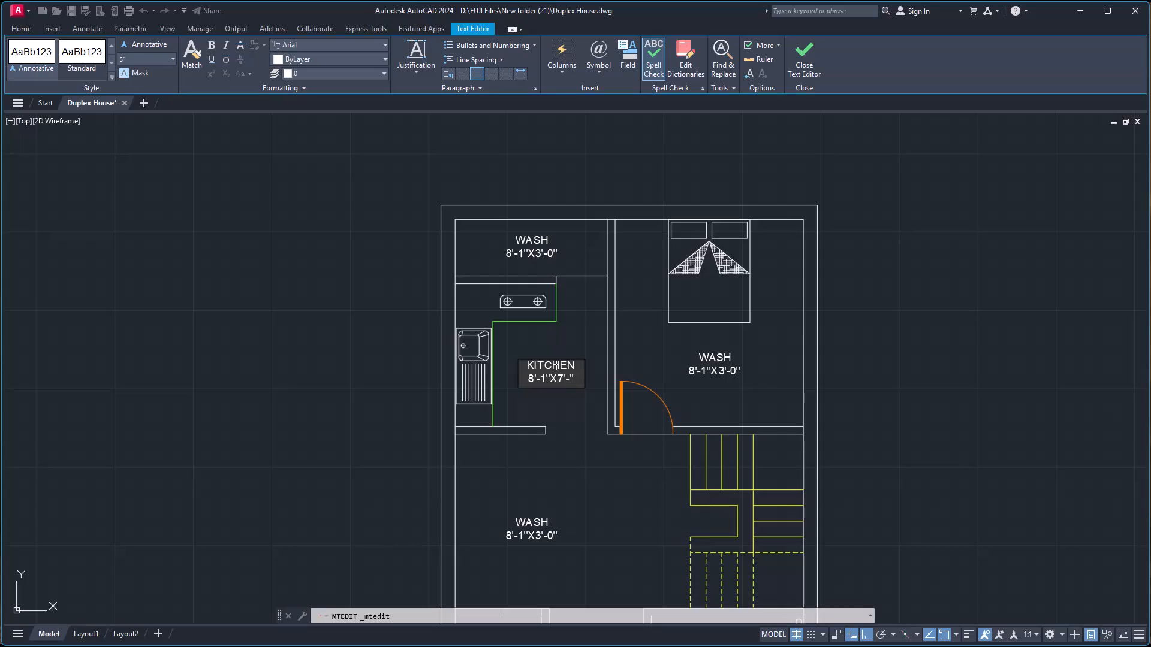
key("7")
left_click(724, 394)
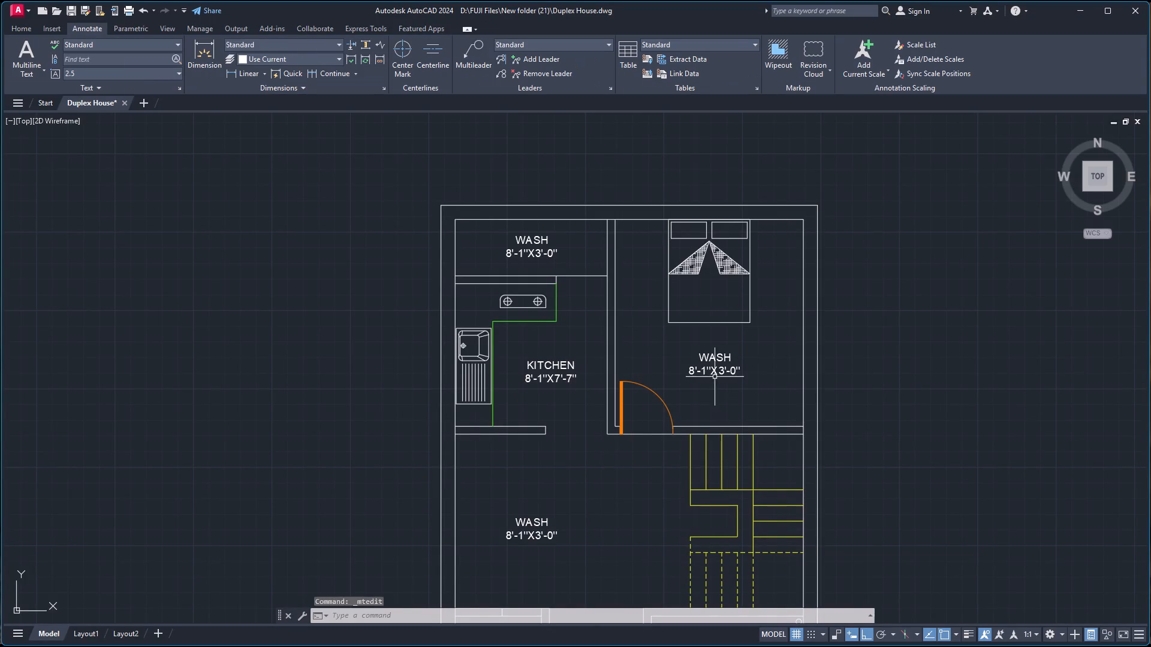
Replace the WASH label in the first plan's upper bedroom with BEDROOM-1 and 10'-0"X11'-0" on a second line.
double_click(716, 370)
key("ctrl+a")
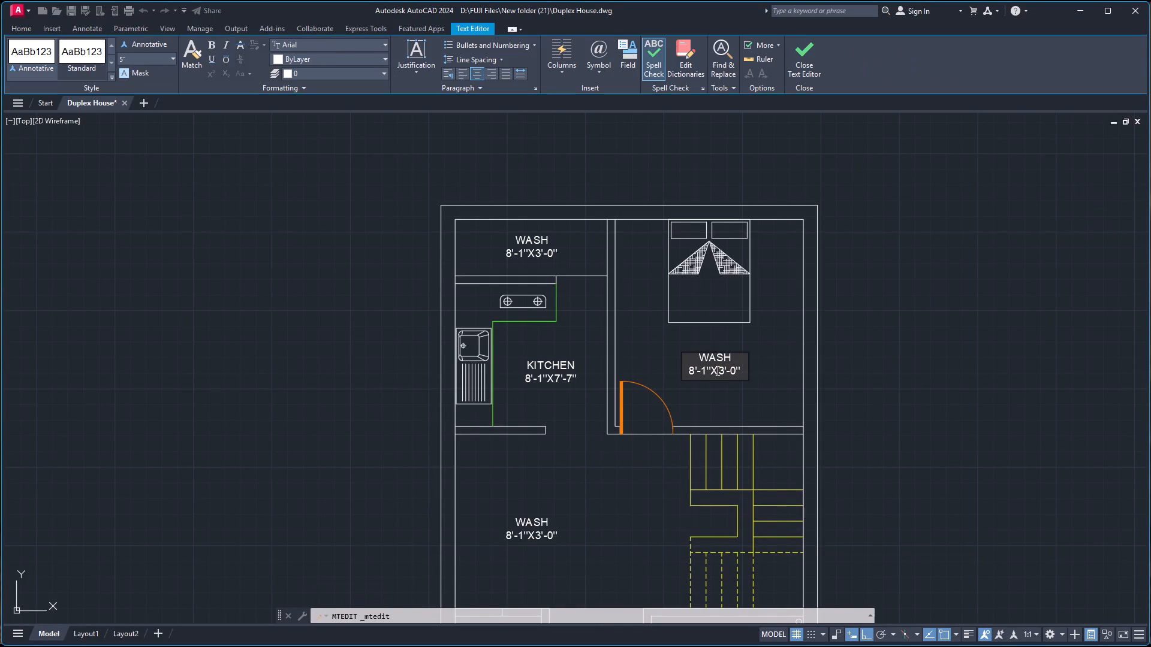
type("BEDROO")
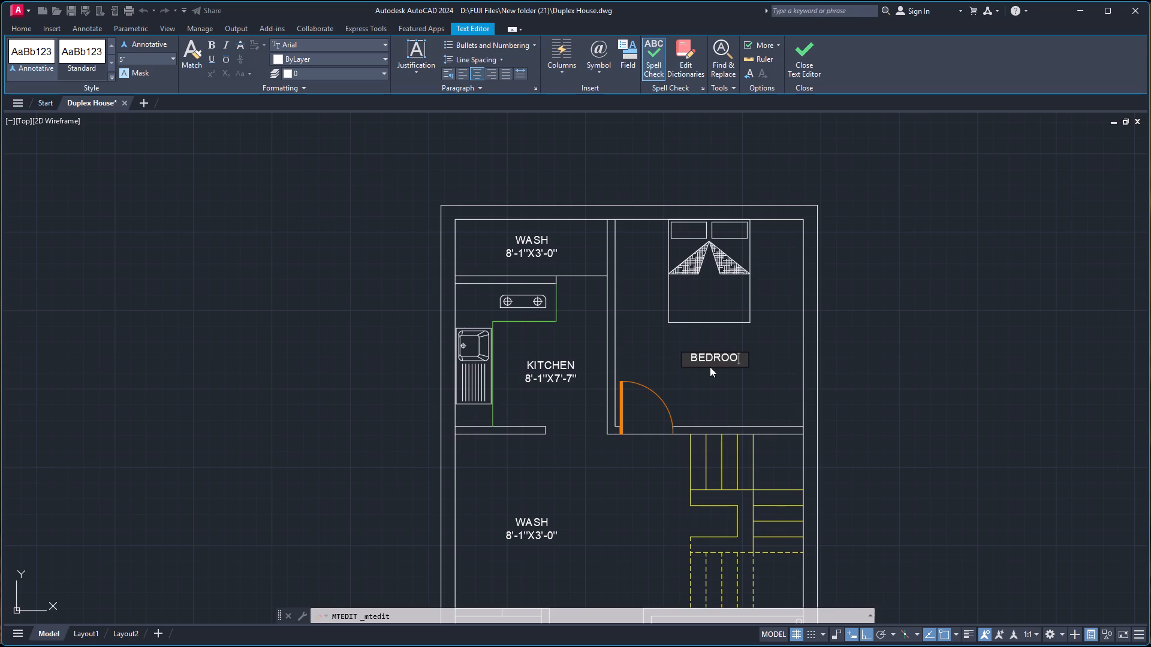
key("m")
type("-1")
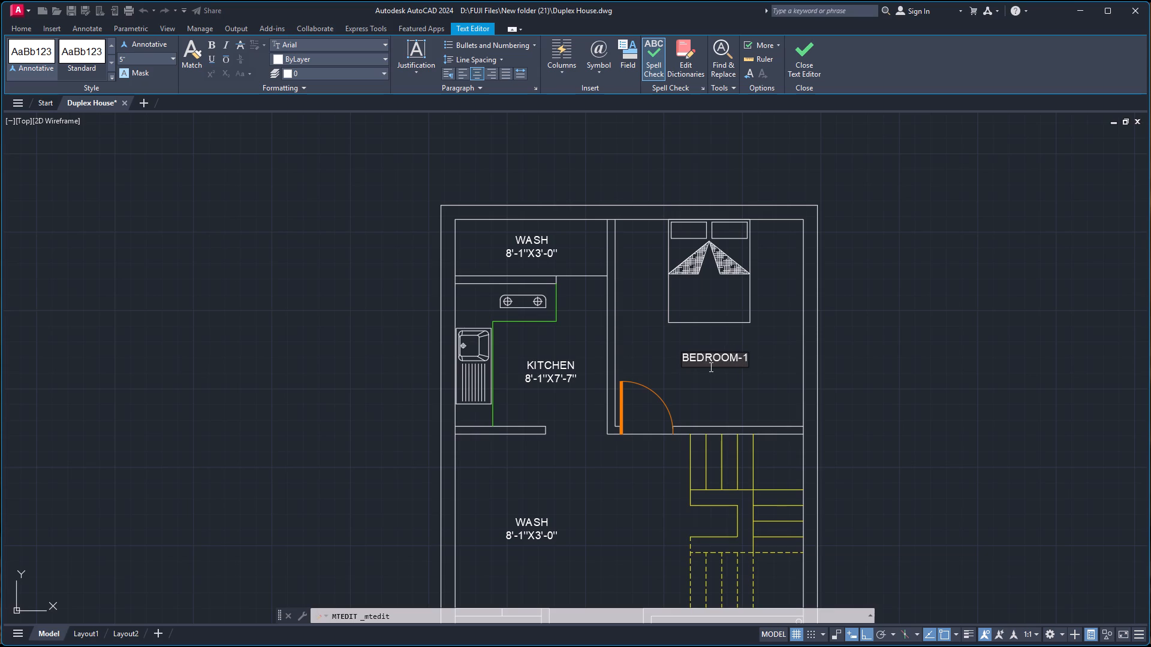
key("Return")
type("10'-0''")
type("X1''")
key("BackSpace")
type("-0''")
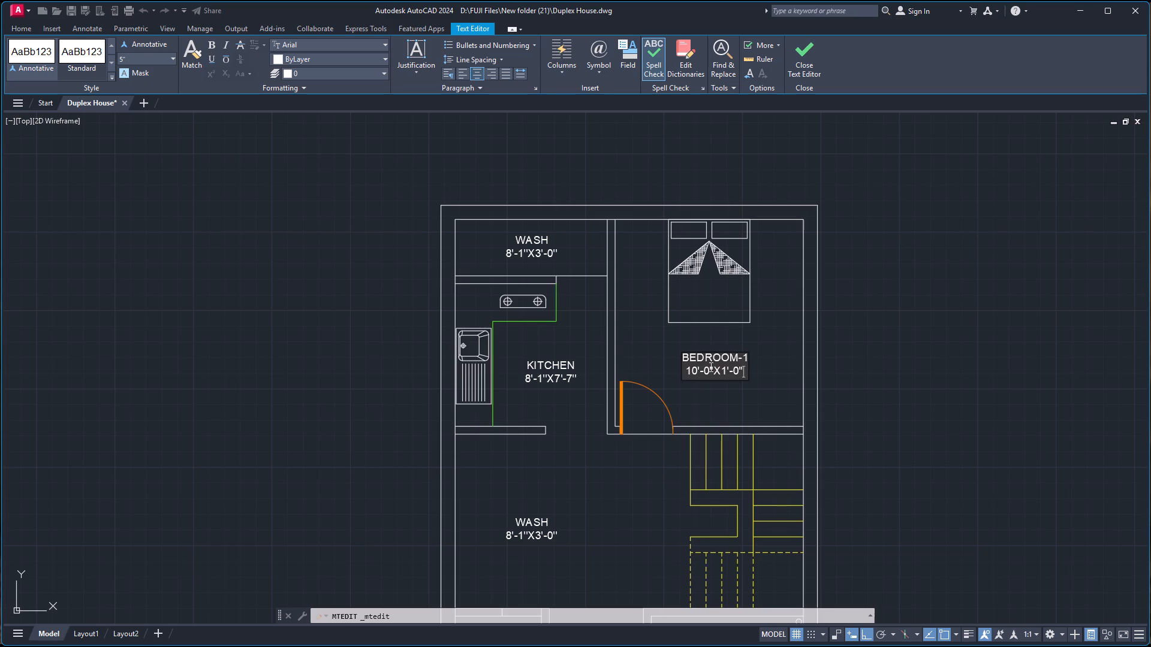
left_click(720, 371)
key("1")
left_click(855, 355)
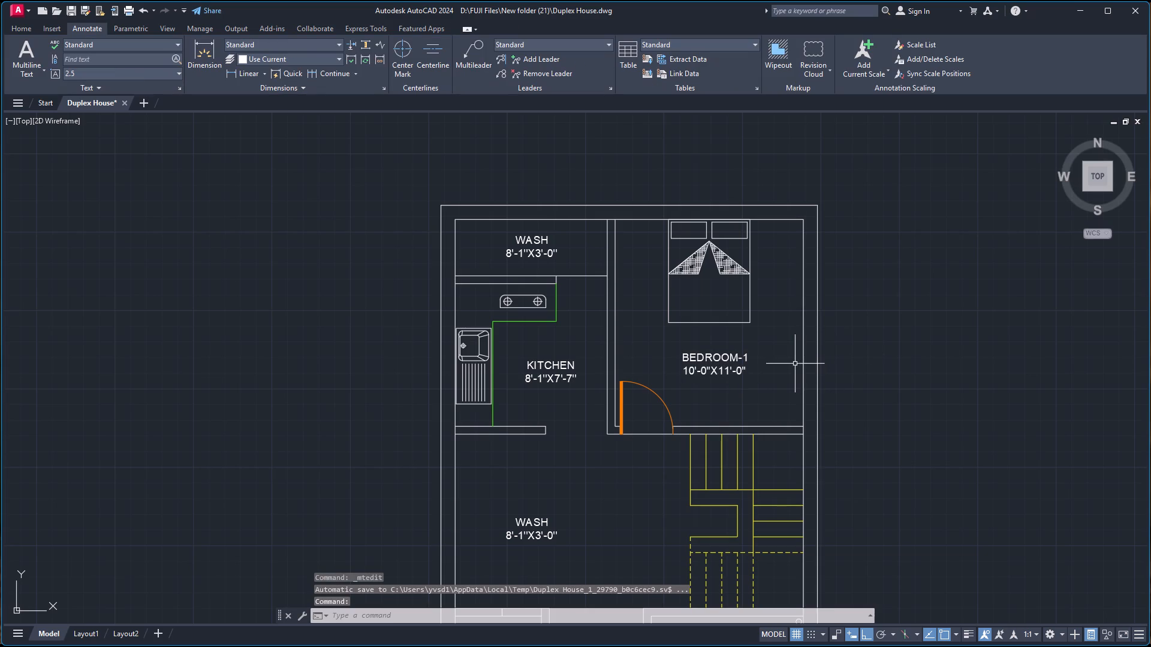
Replace the WASH label beside the first plan's staircase with HALL and 12'-6"X9'-3" on a second line.
double_click(532, 526)
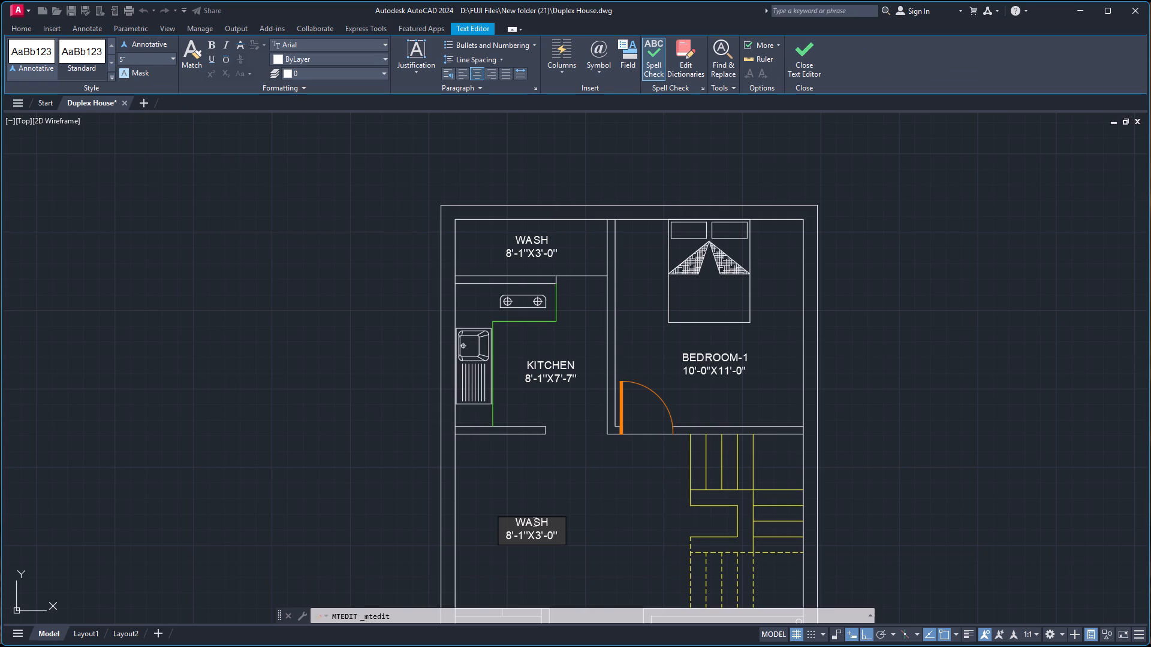
key("ctrl+a")
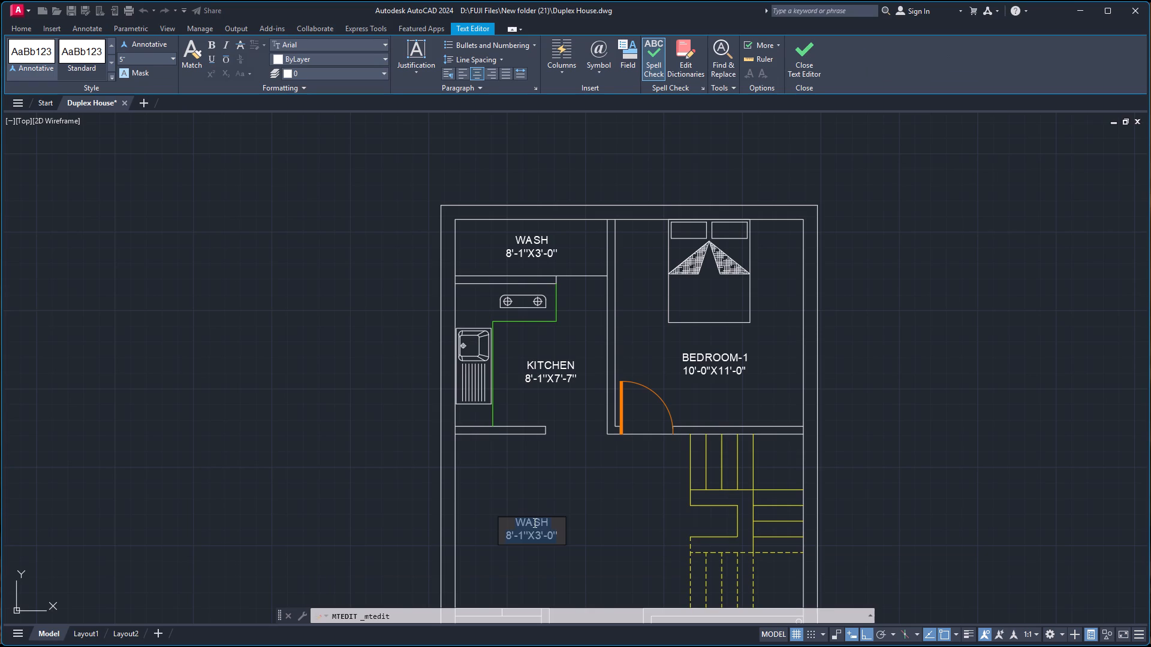
type("HALL")
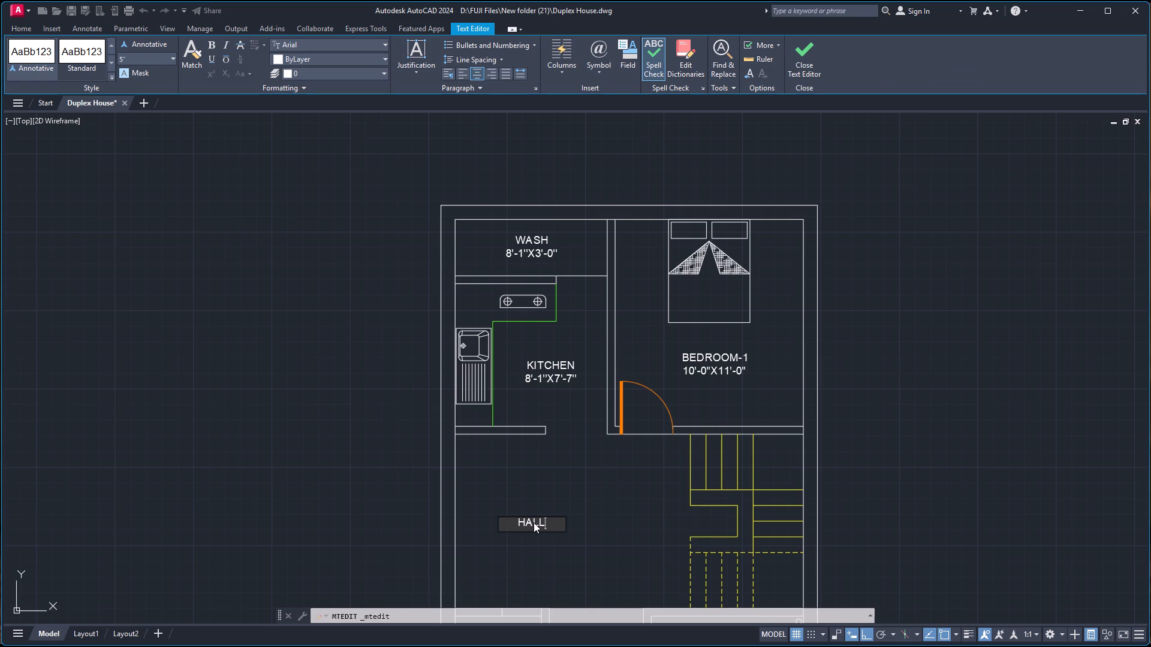
key("Return")
type("12'-")
key("6")
type("''")
key("x")
type("9'-")
type("3''")
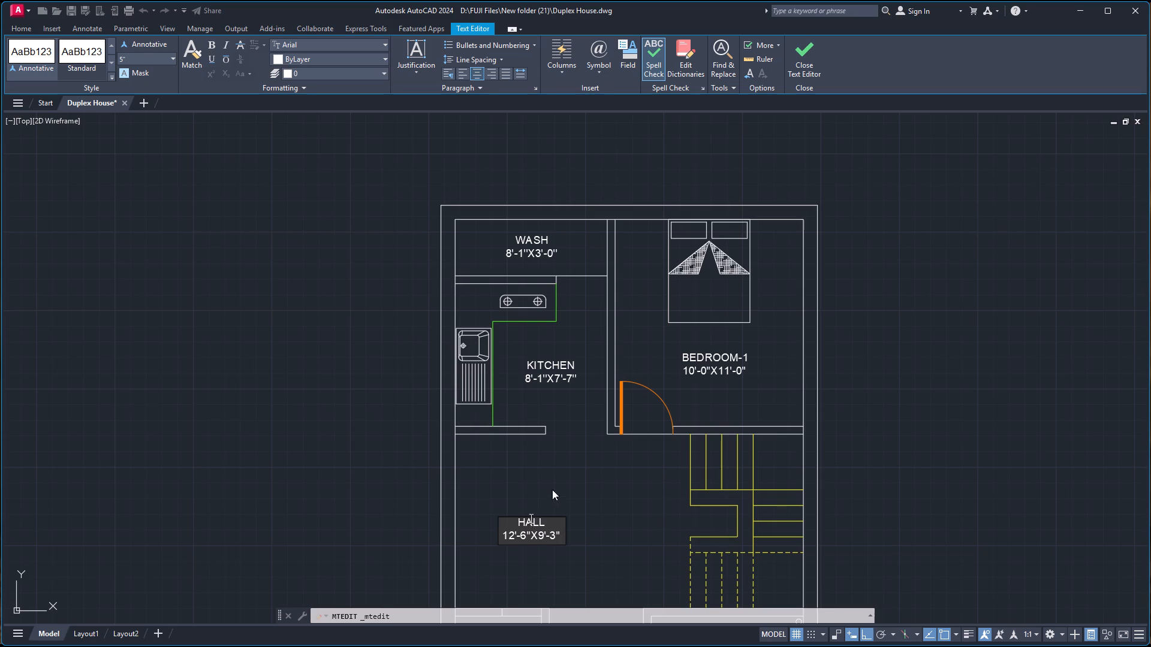
left_click(552, 487)
Replace the WASH label in the first plan's small room below the hall with PUJA and 4'-7''X4'-0'' on a second line.
scroll(555, 488, "down", 2)
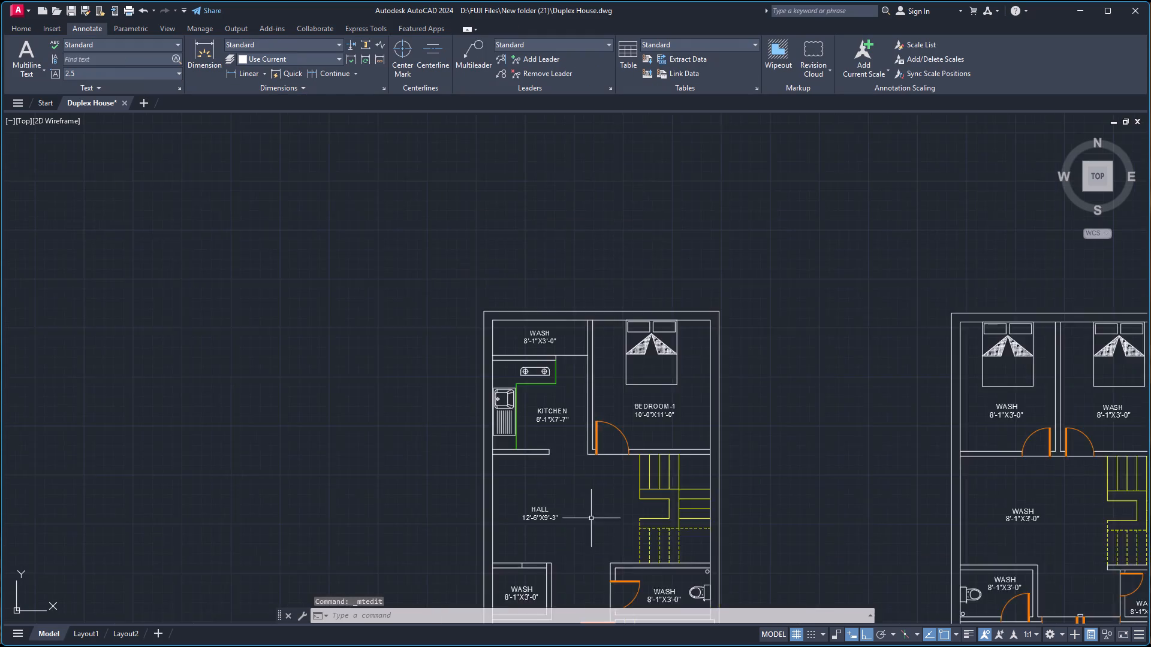
scroll(593, 520, "down", 1)
scroll(572, 576, "up", 4)
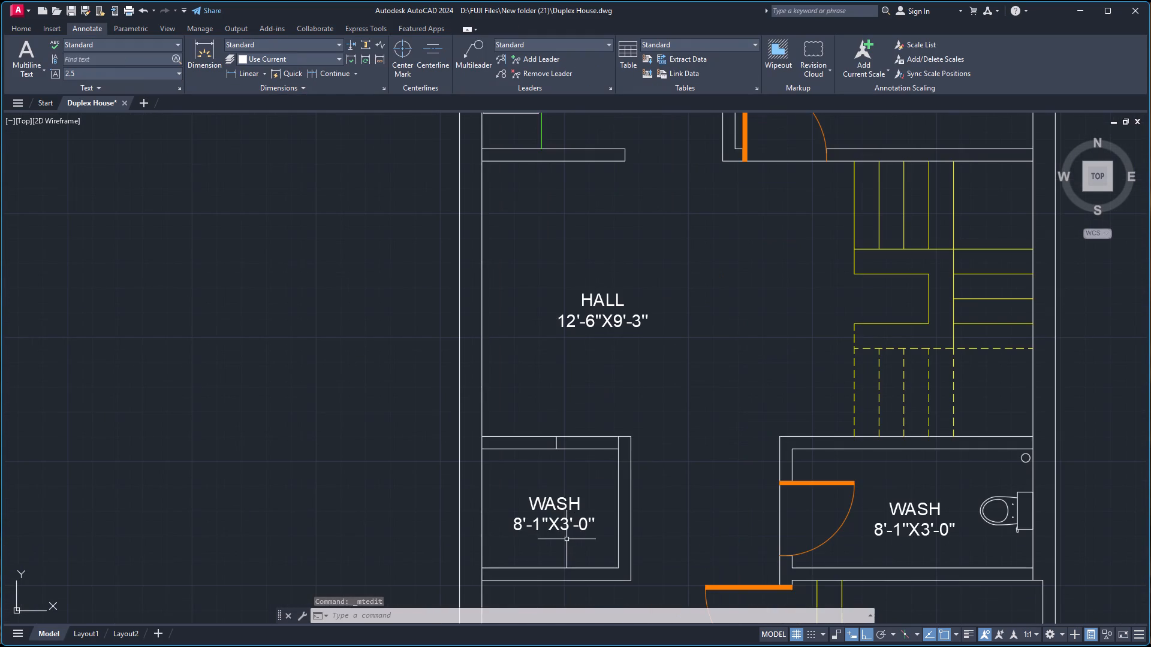
double_click(568, 527)
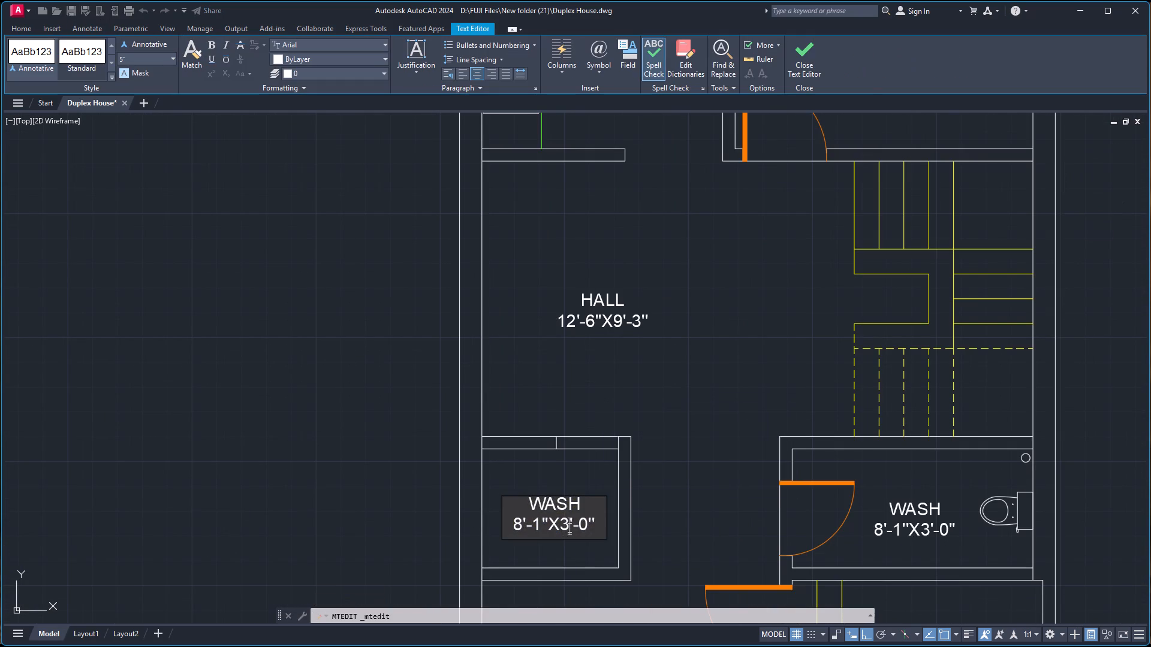
key("ctrl+a")
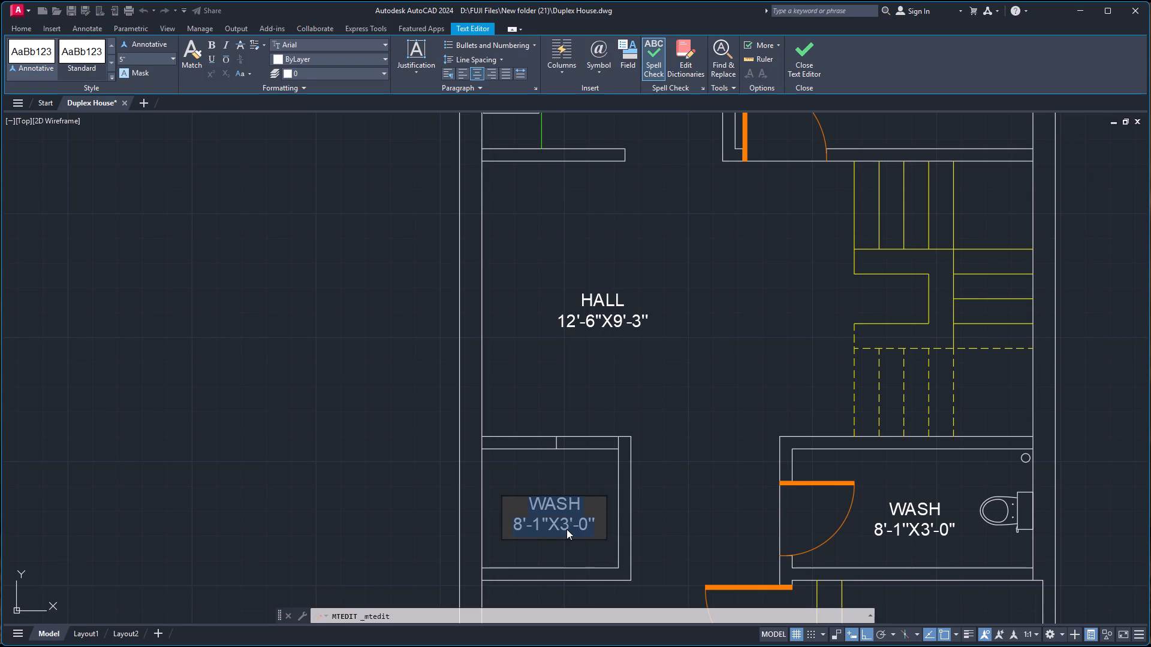
type("PUJA")
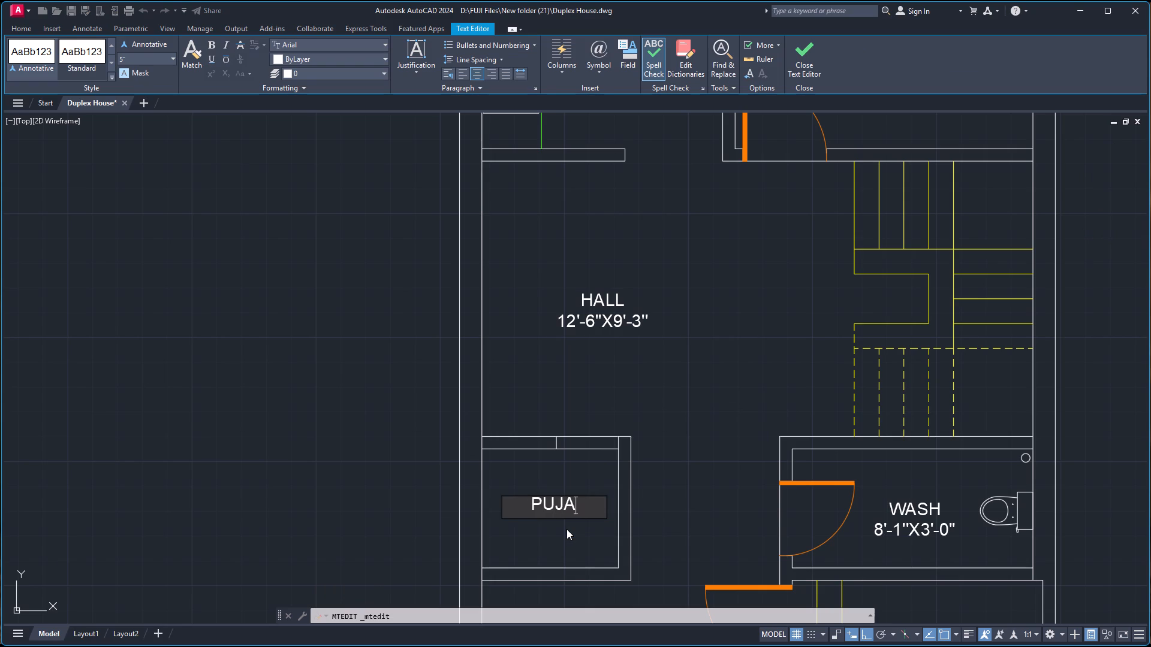
key("Return")
type("4'-")
type("7''X")
type("4'-0''")
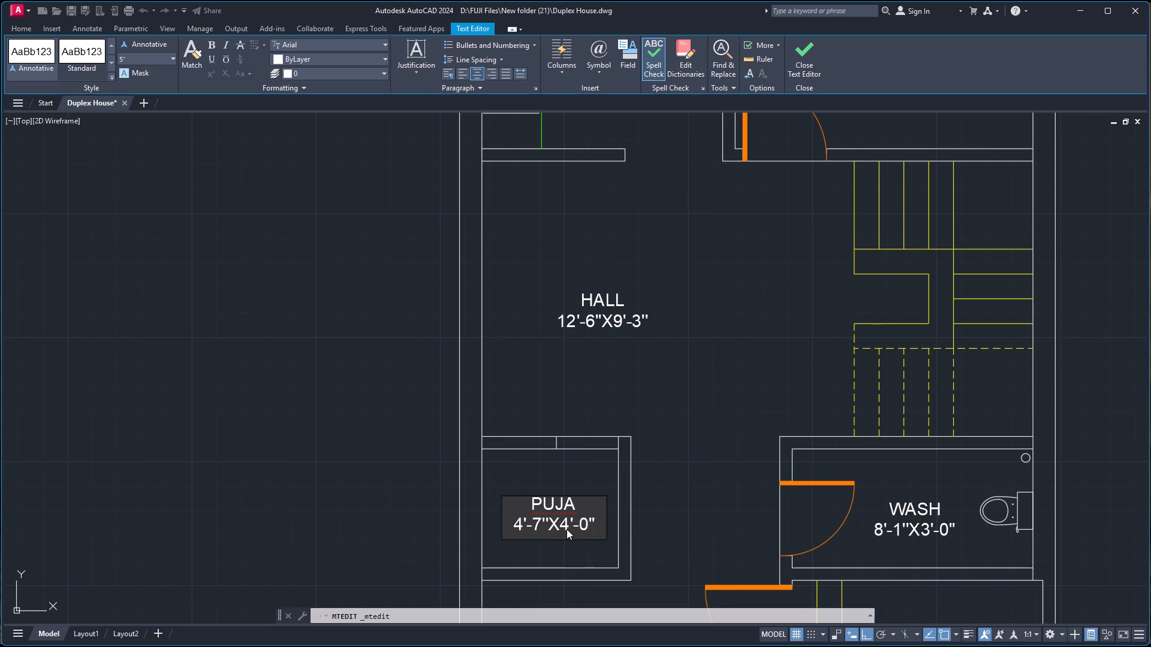
left_click(691, 508)
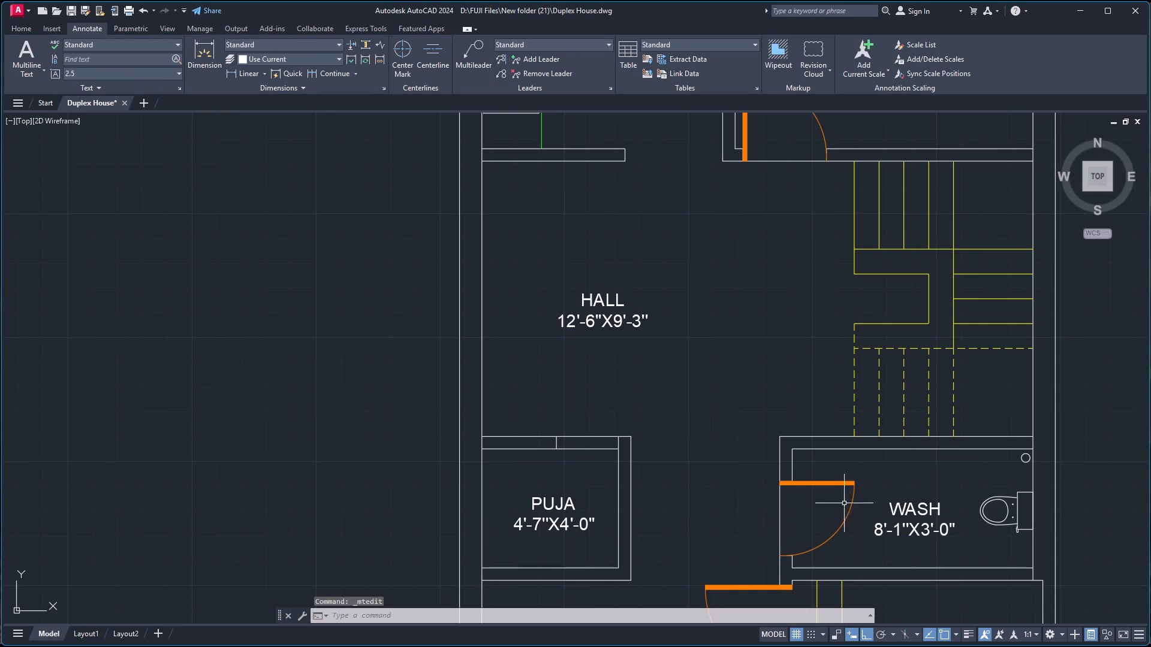
Replace the WASH label in the first plan's toilet room below the staircase with C.TOILET and 8'-1''X4'-0'' on a second line.
double_click(908, 510)
key("ctrl+a")
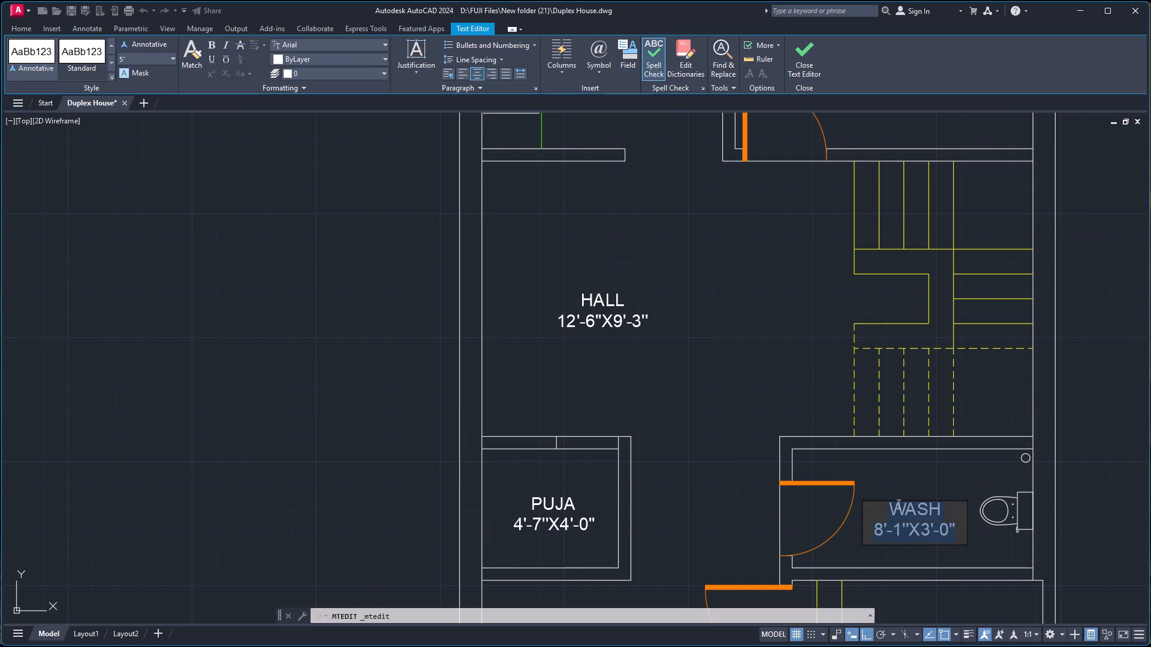
key("c")
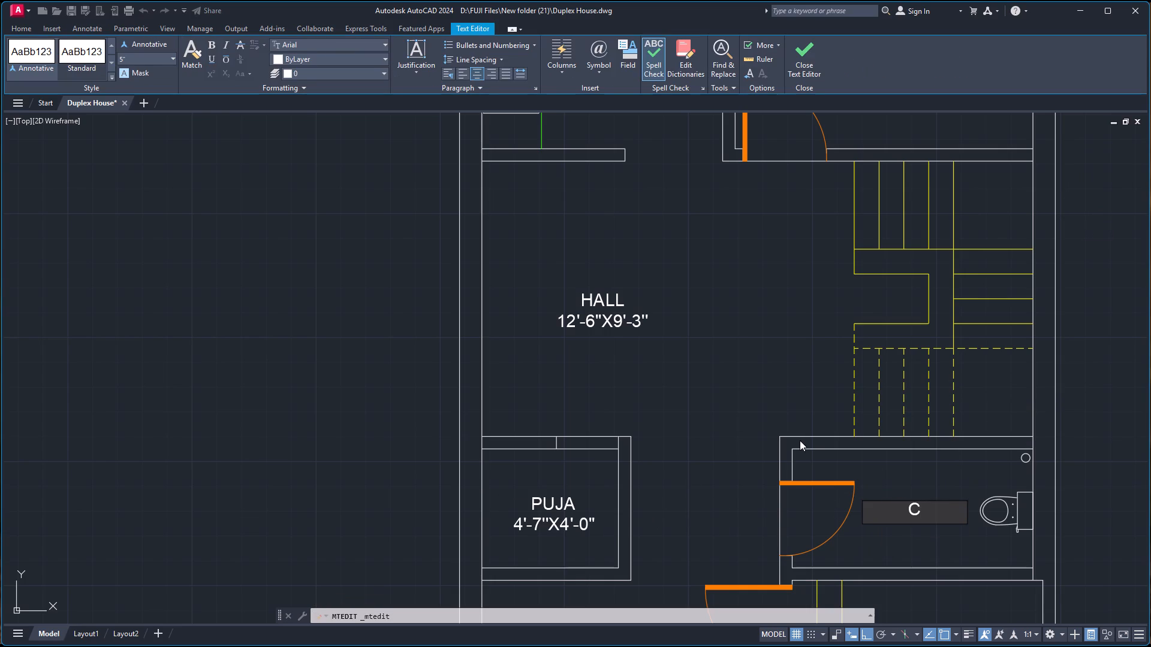
type(".")
key("space")
key("BackSpace")
type("TOILET")
key("Return")
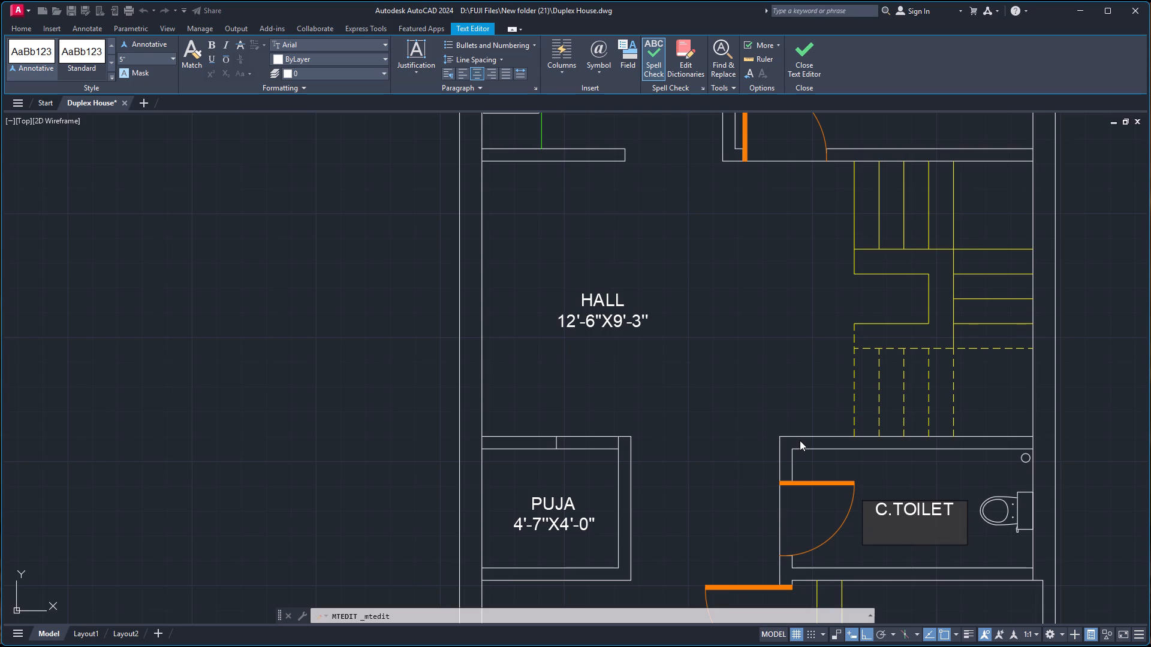
type("8'")
key("minus")
type("1''")
key("x")
type("4'-")
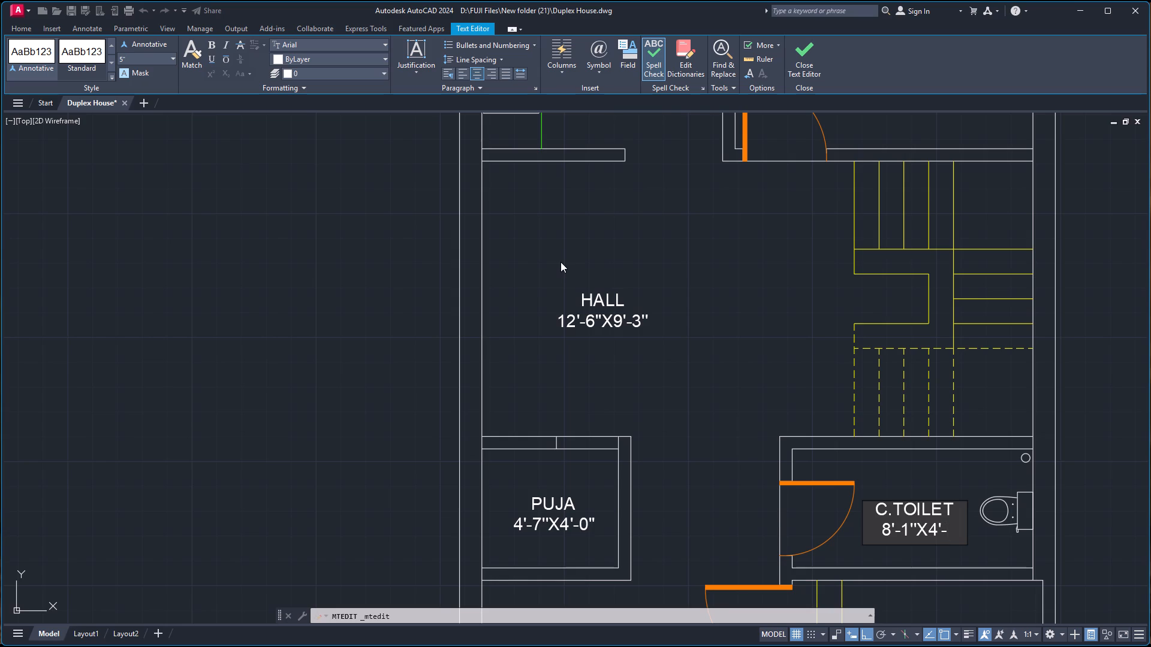
type("0''")
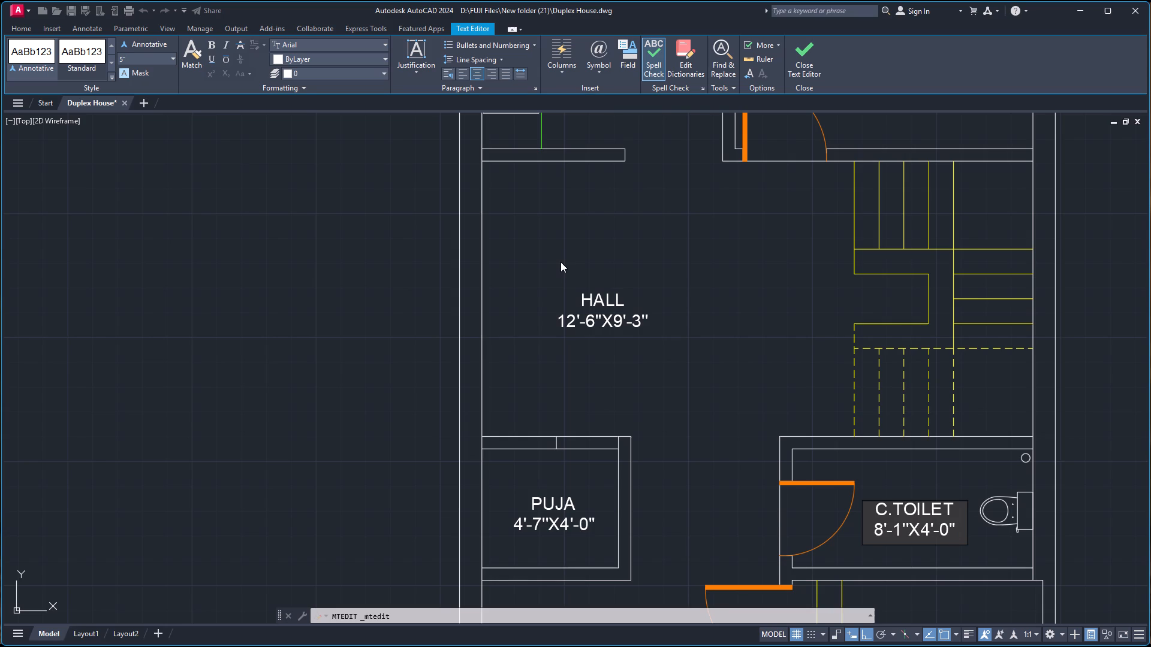
left_click(552, 259)
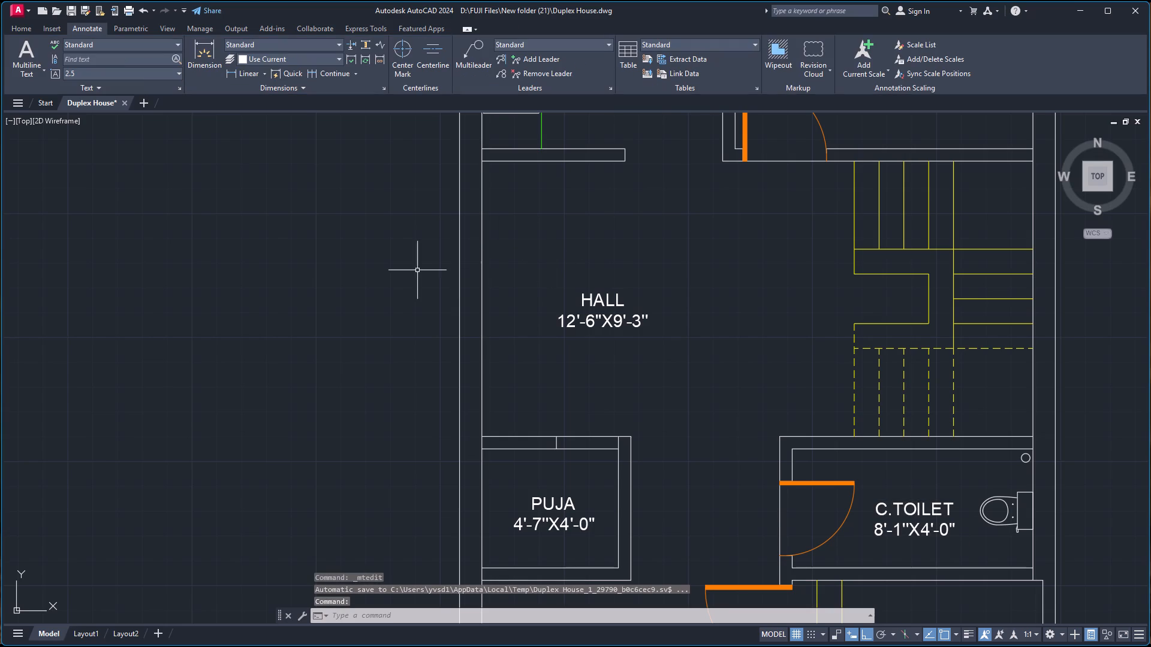
Replace the WASH label in the first plan's large room below PUJA with DRAWING and 10'-0''X13'-0'' on a second line.
scroll(735, 449, "down", 2)
scroll(735, 531, "down", 3)
scroll(732, 575, "up", 2)
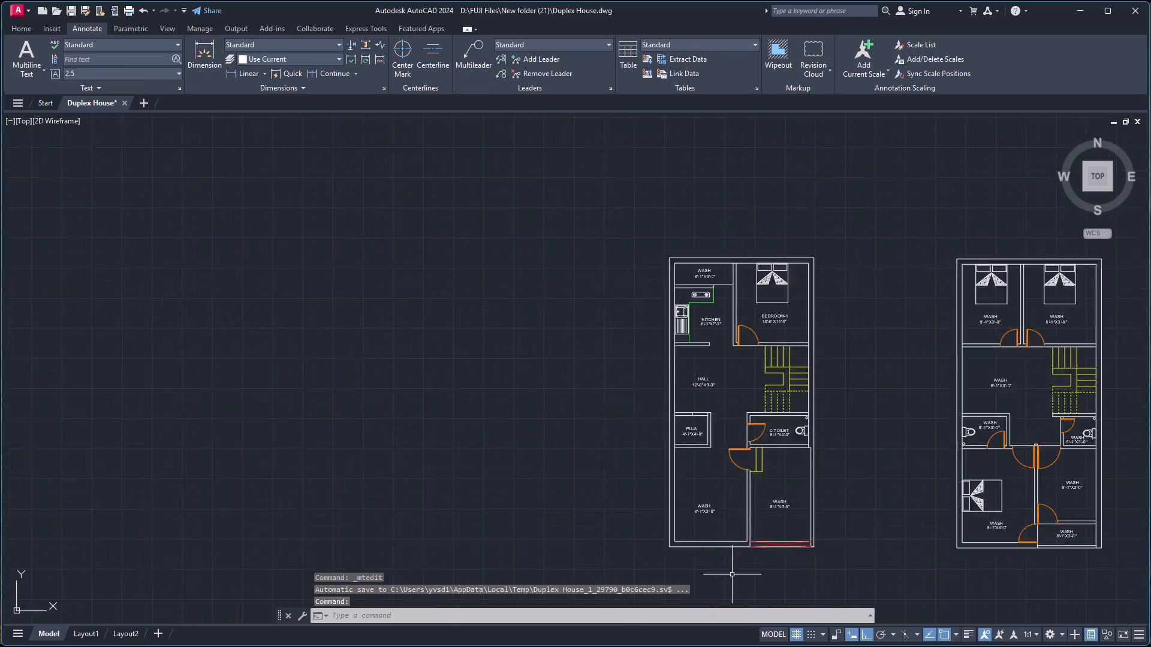
scroll(732, 575, "up", 3)
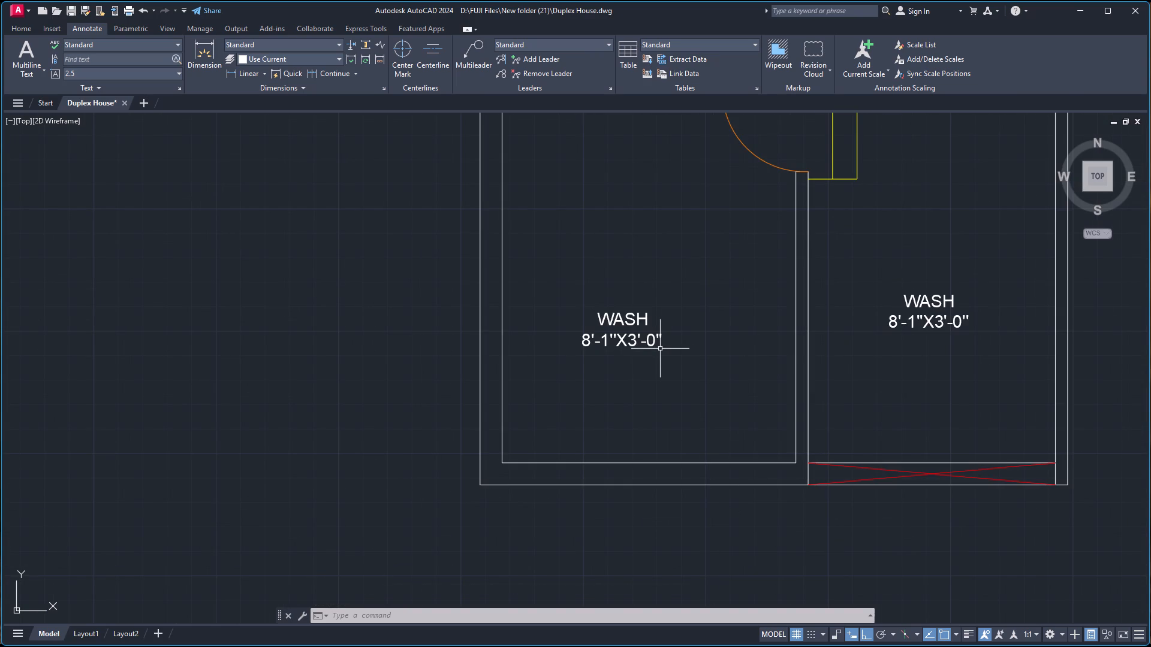
double_click(637, 337)
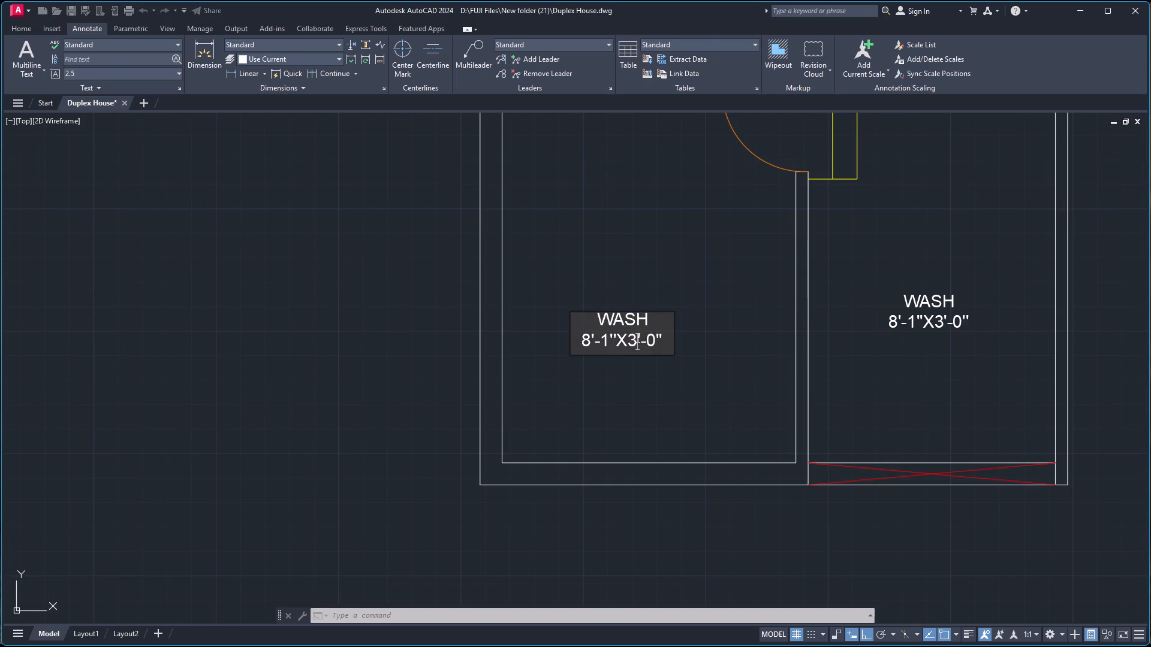
key("ctrl+a")
type("DTRA")
key("BackSpace")
key("BackSpace")
key("BackSpace")
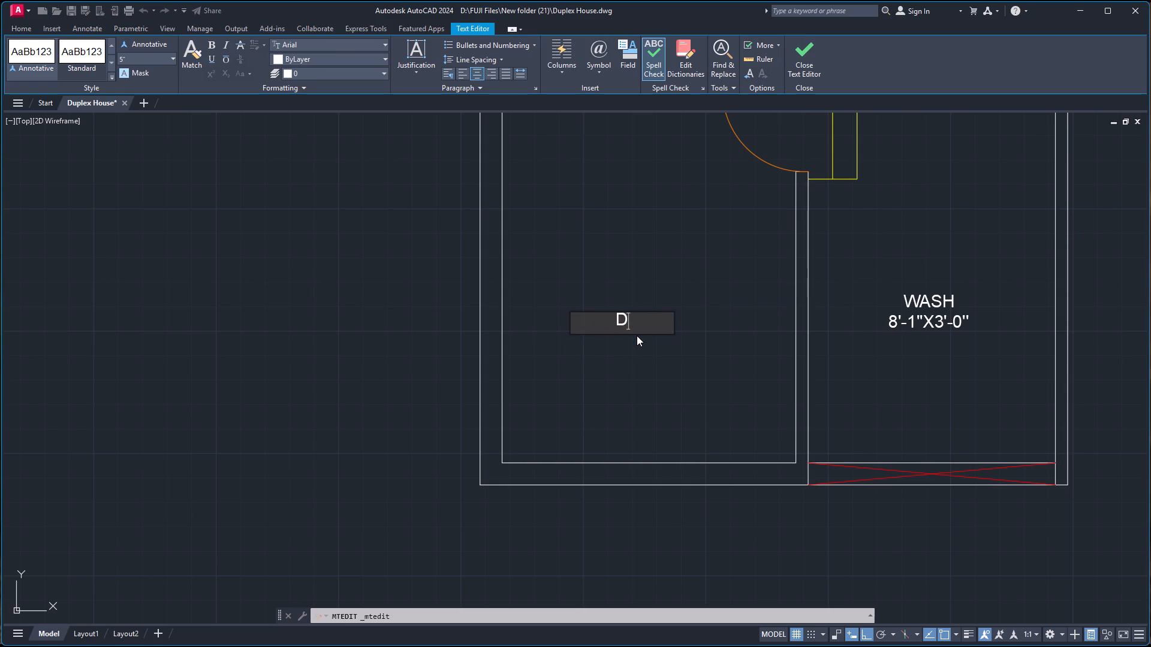
type("RAWING")
key("Return")
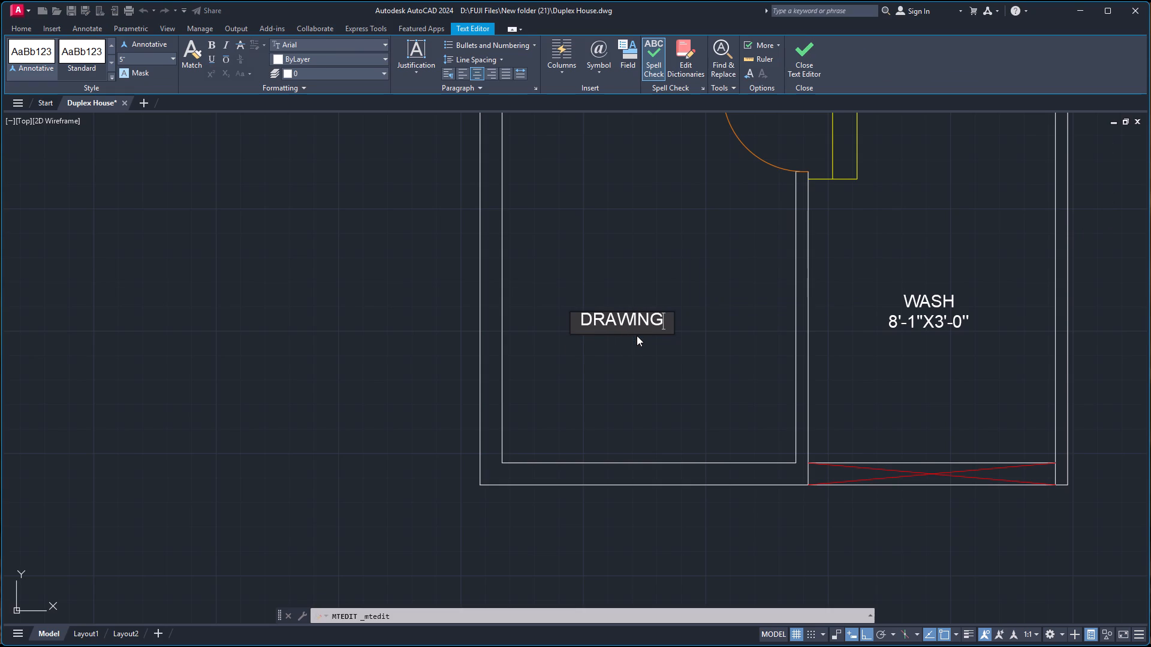
type("10'-00")
key("BackSpace")
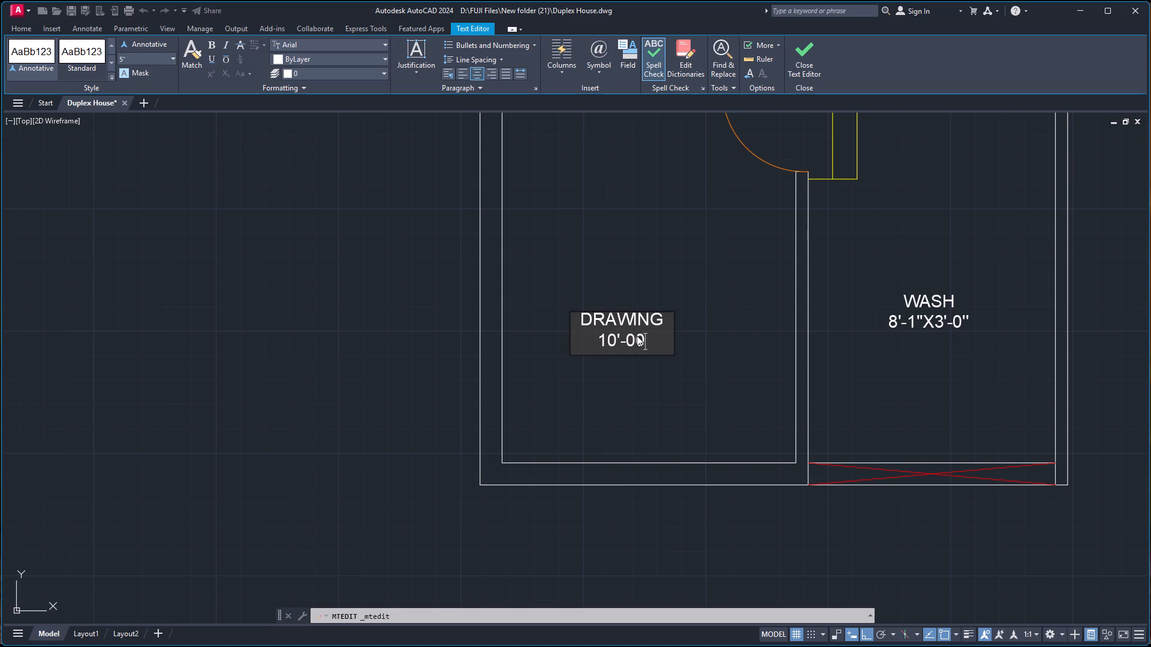
type("''")
key("x")
type("13")
type("'-0'")
key("apostrophe")
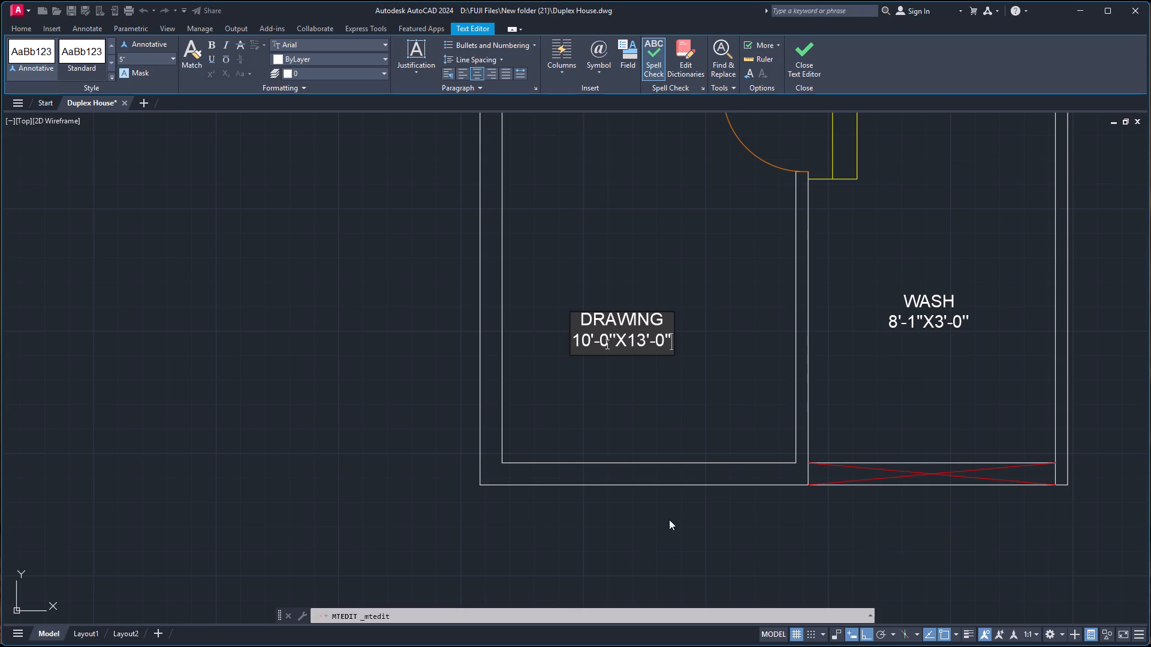
left_click(680, 414)
Replace the WASH label in the first plan's space behind the red gate with PARKING and 8'-5X13'-2'' on a second line.
scroll(1080, 203, "down", 2)
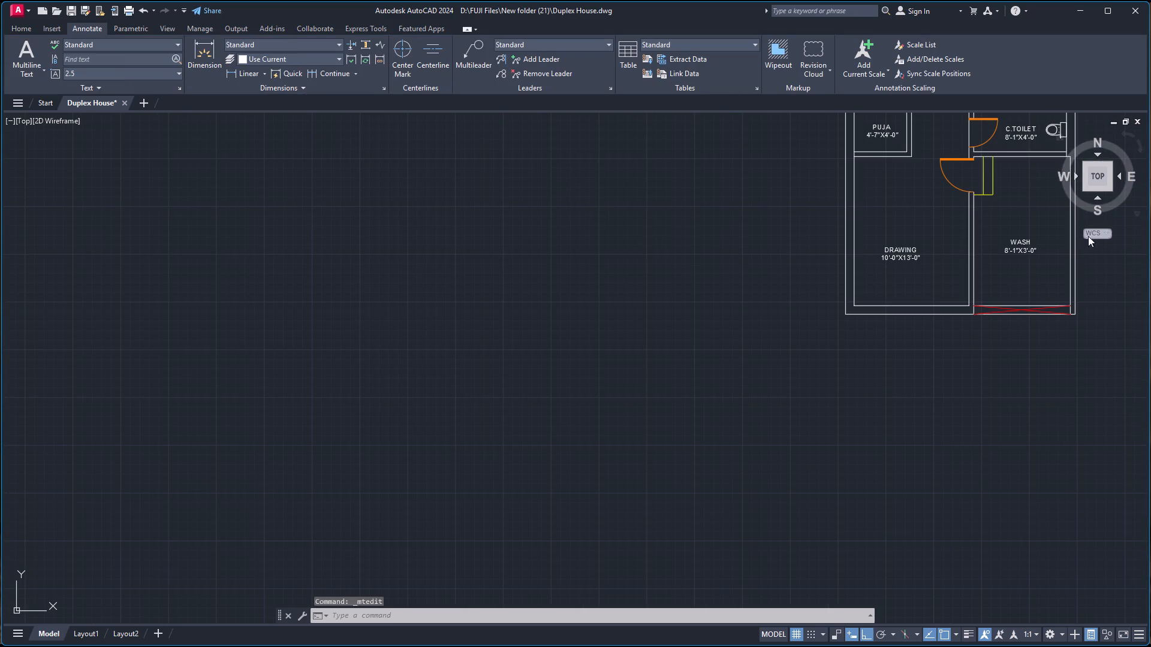
scroll(1056, 246, "up", 2)
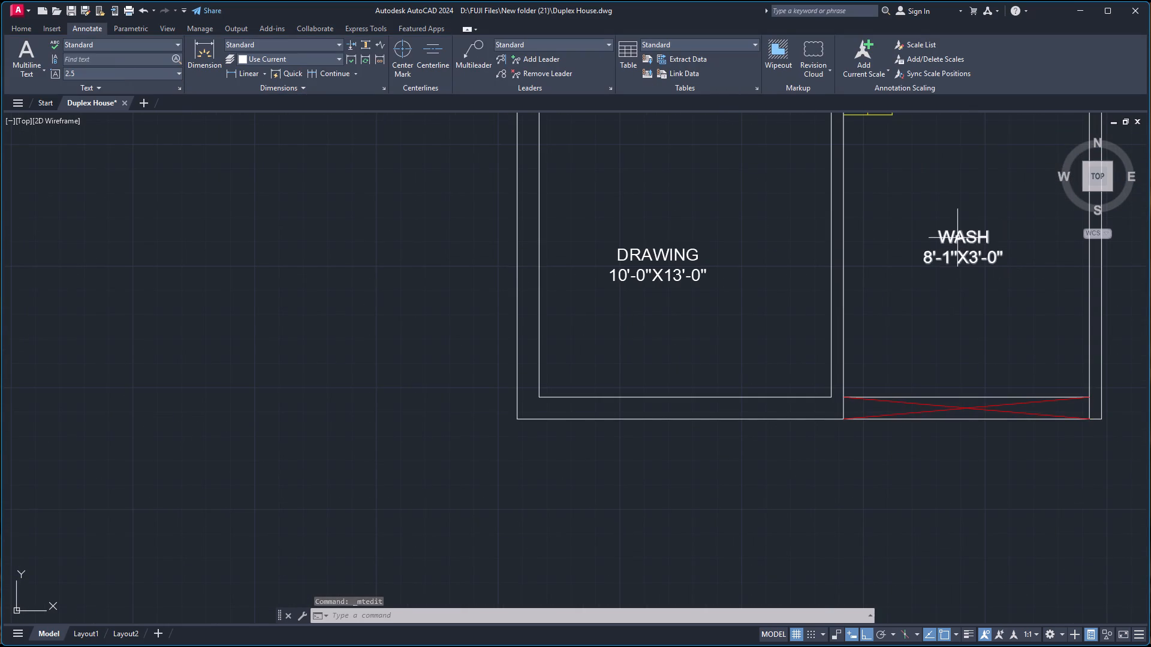
double_click(957, 238)
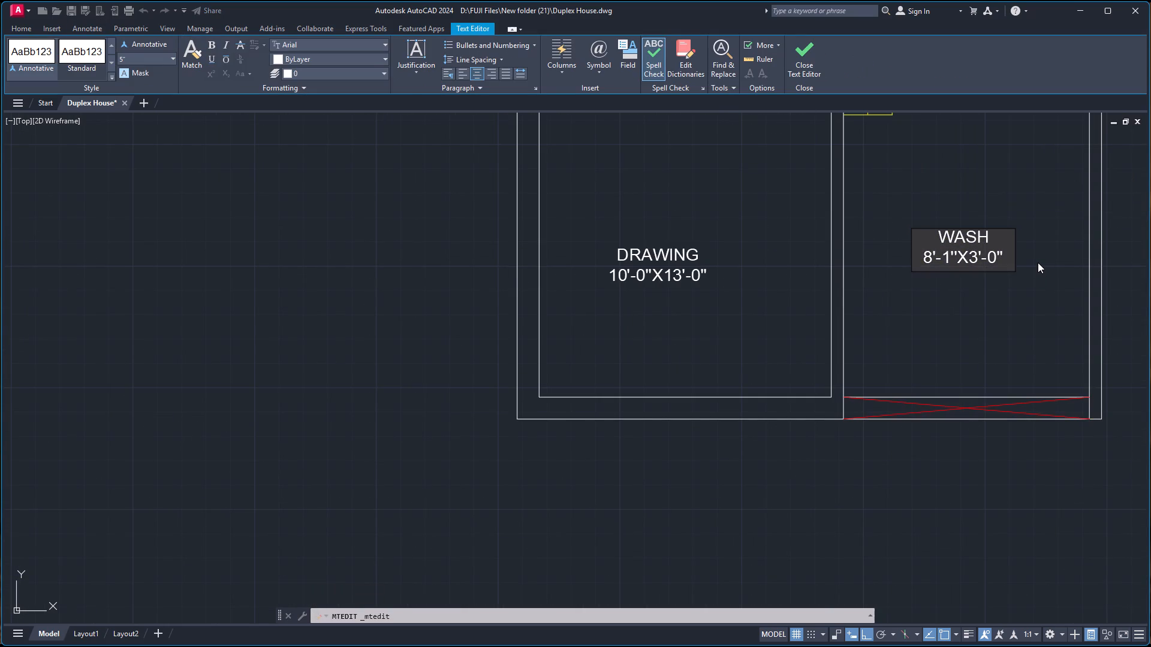
key("ctrl+a")
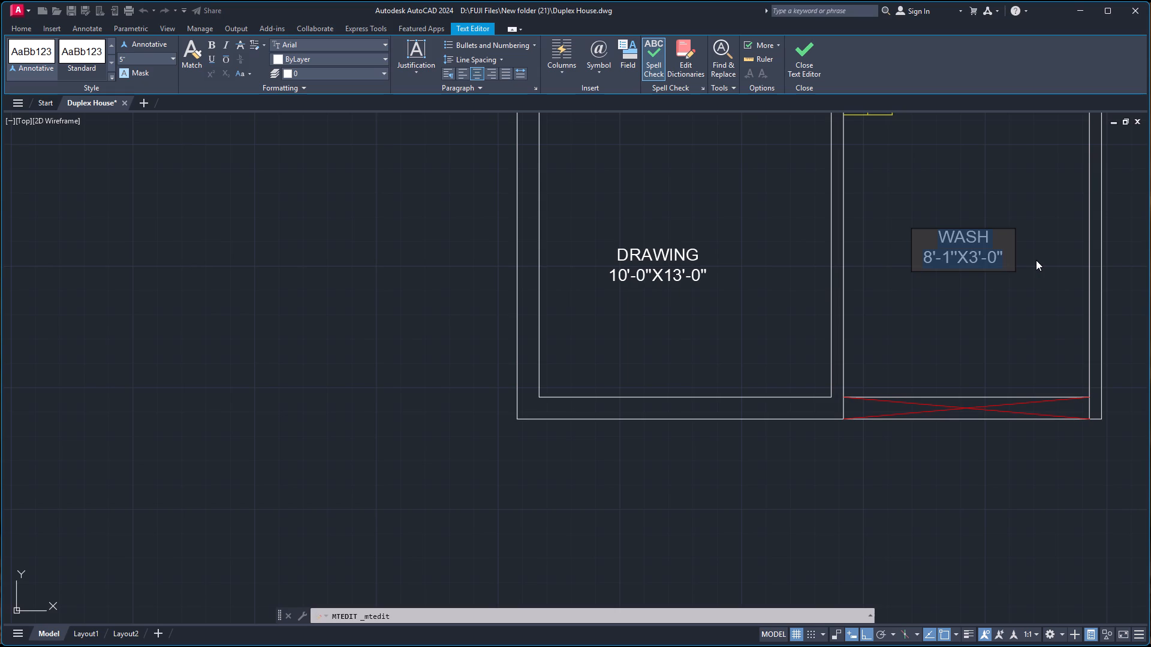
type("PA")
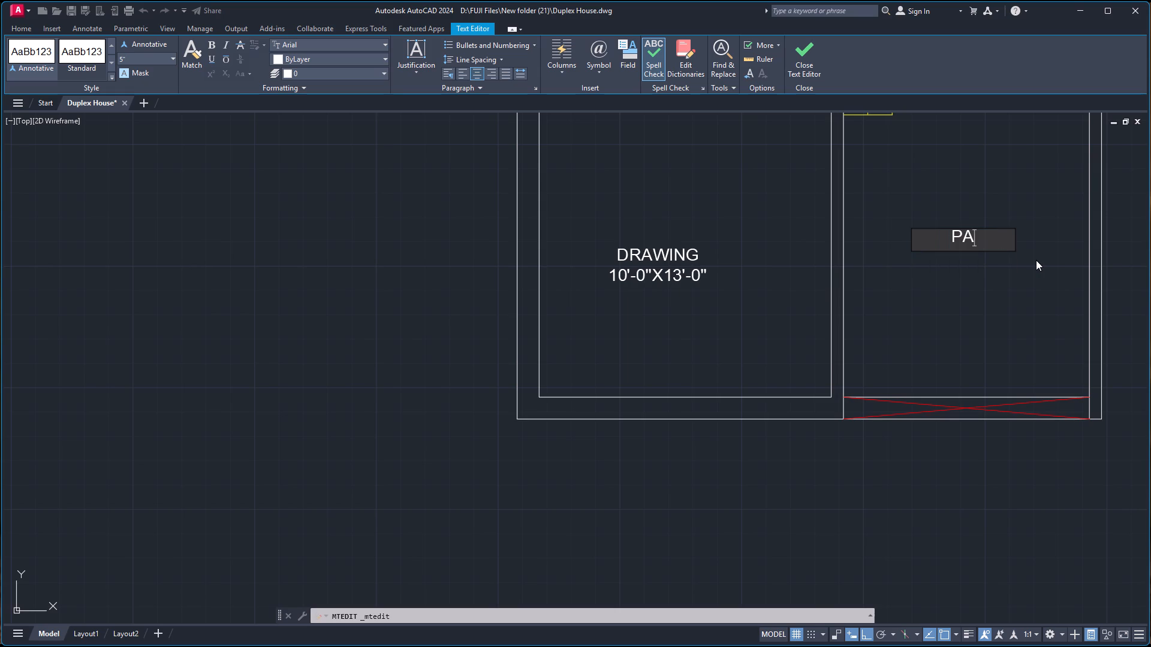
key("r")
key("k")
type("ING")
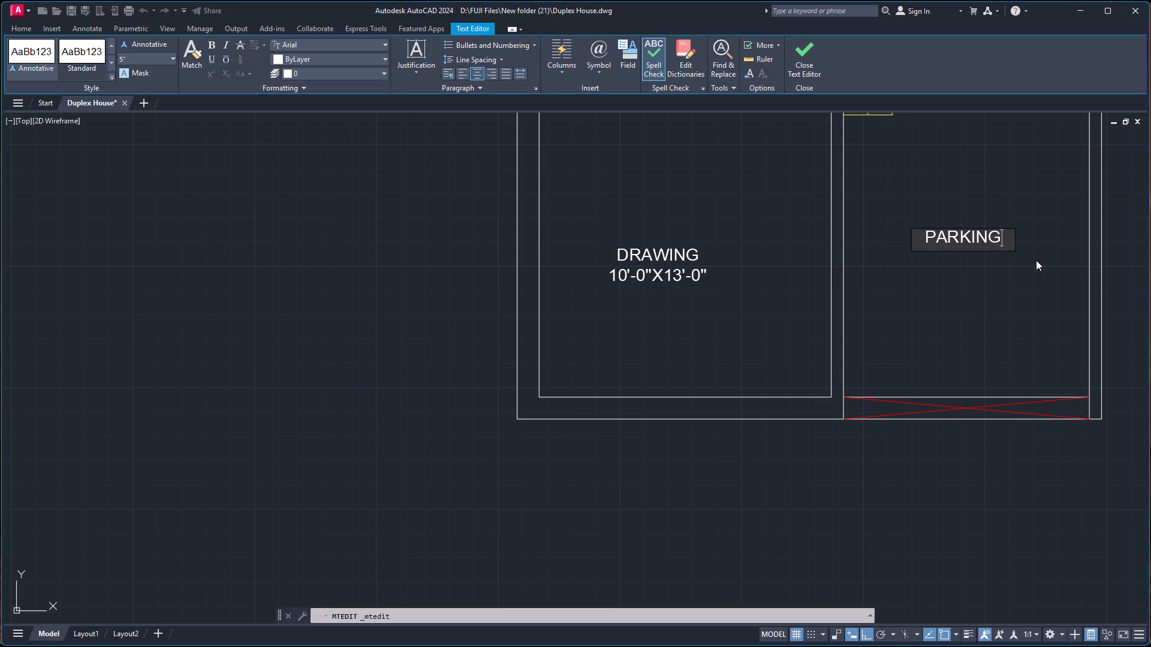
key("Return")
type("8'-")
key("5")
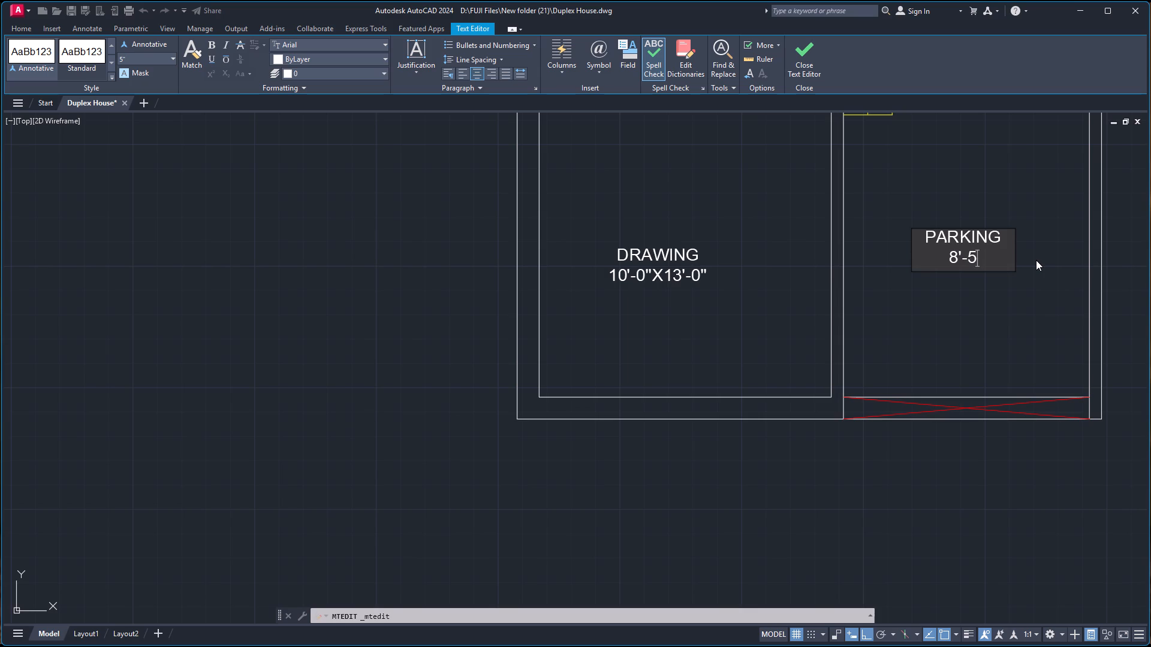
key("x")
key("1")
key("3")
type("'-")
type("2''")
left_click(1019, 346)
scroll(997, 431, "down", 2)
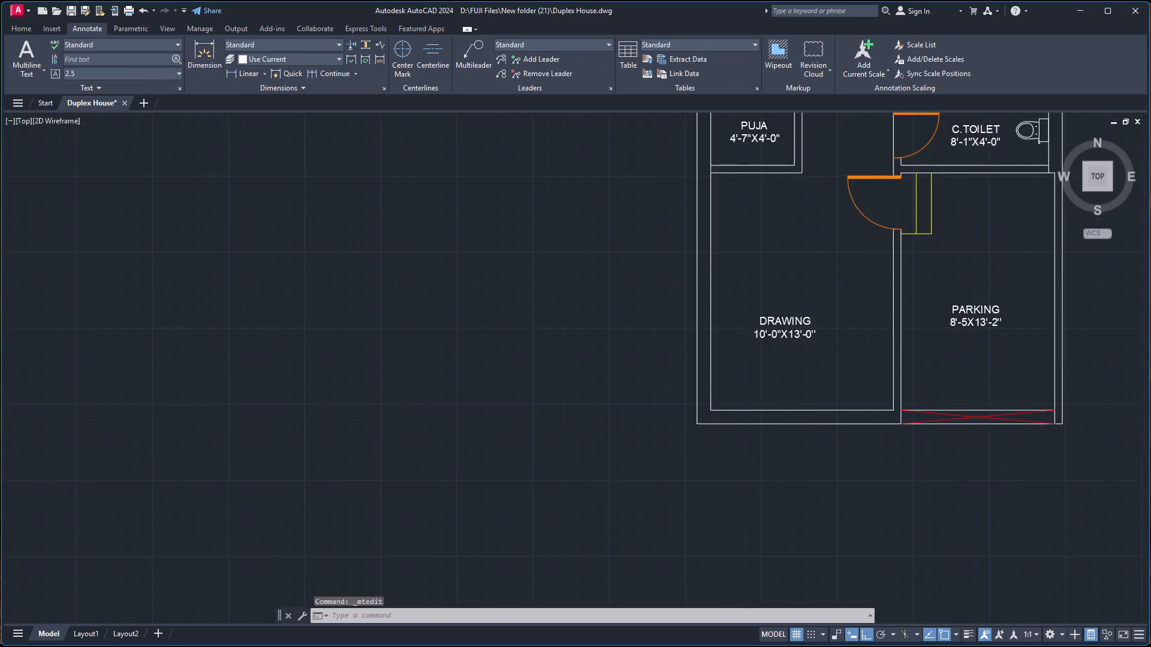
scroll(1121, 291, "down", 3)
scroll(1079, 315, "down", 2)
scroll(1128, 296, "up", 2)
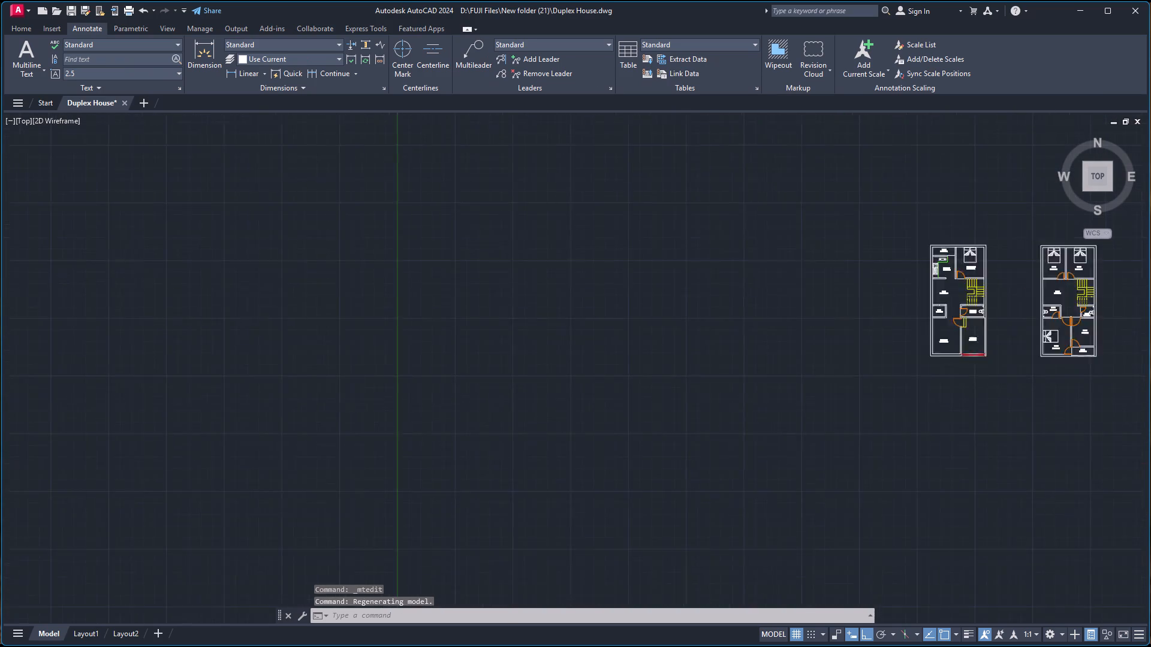
Replace the WASH label in the second plan's upper-left bedroom with KIDSROOM-1 and 8'-1''X11'-0'' on a second line.
scroll(1127, 296, "up", 1)
scroll(1106, 298, "down", 2)
scroll(1126, 301, "up", 4)
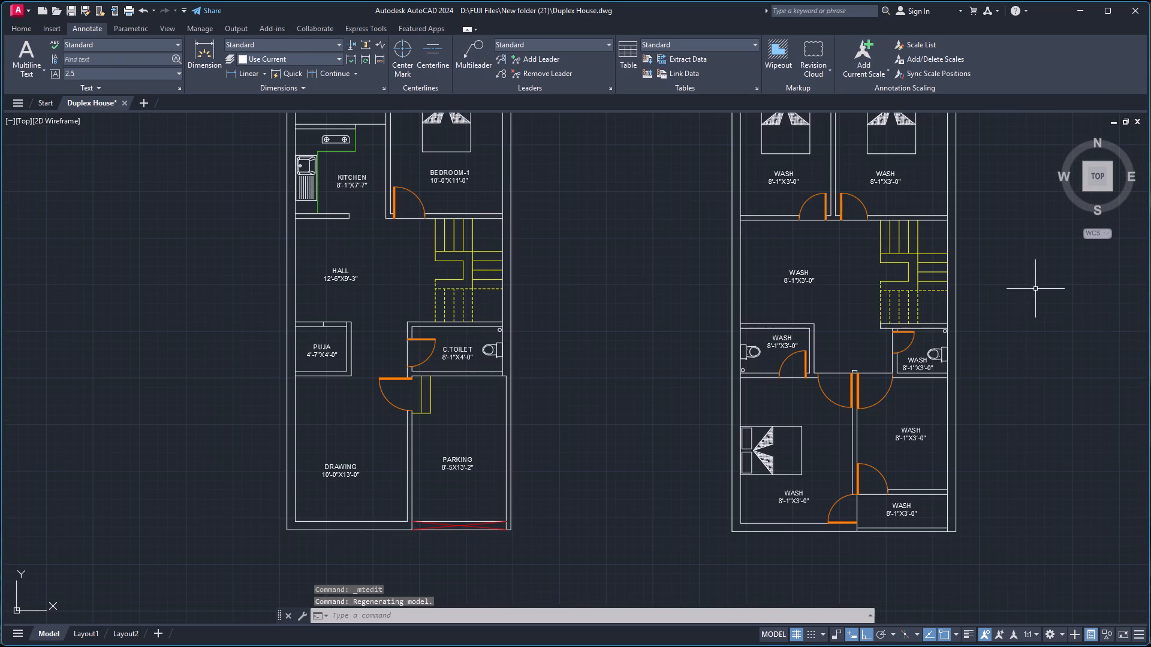
scroll(841, 176, "down", 2)
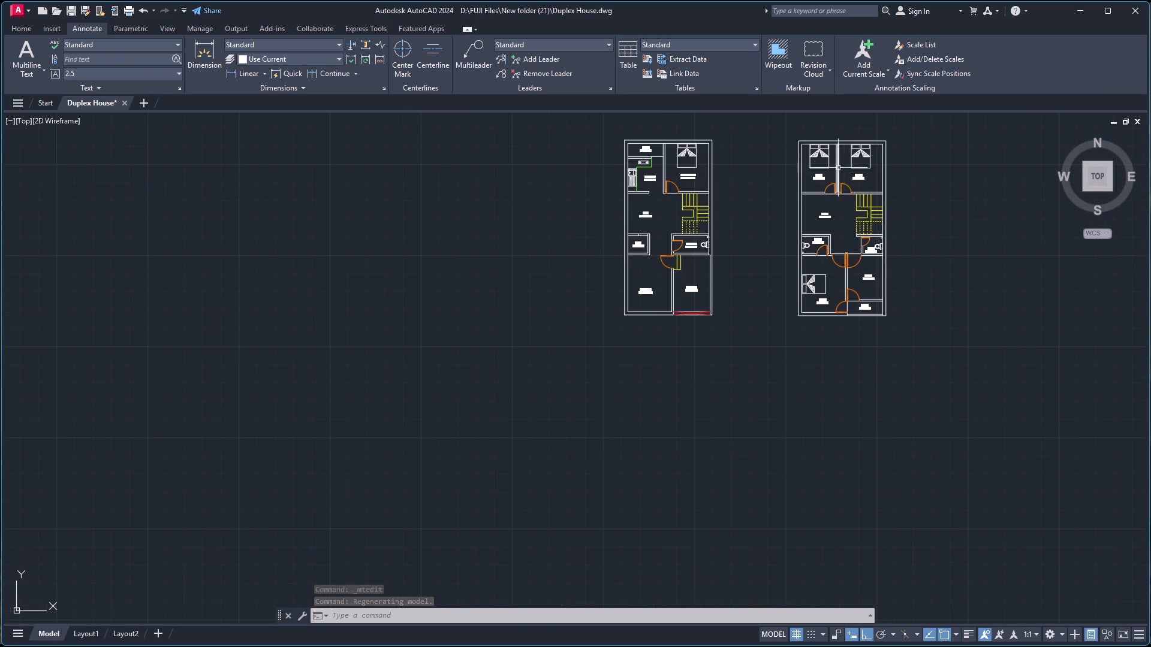
scroll(881, 125, "up", 3)
double_click(625, 335)
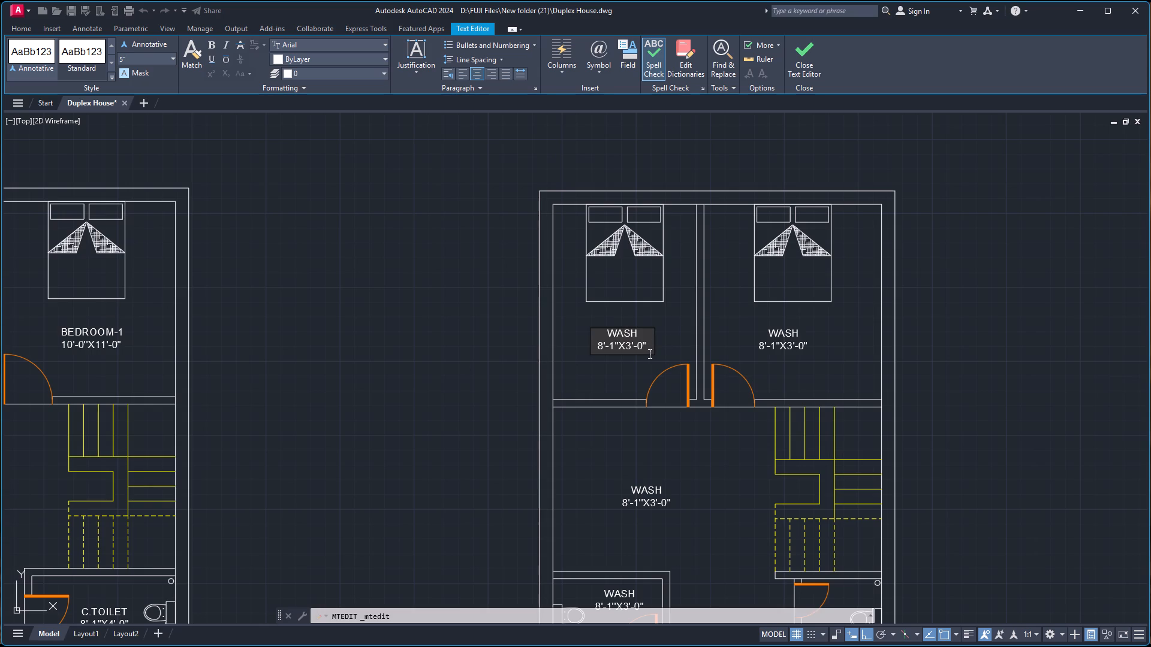
key("ctrl+a")
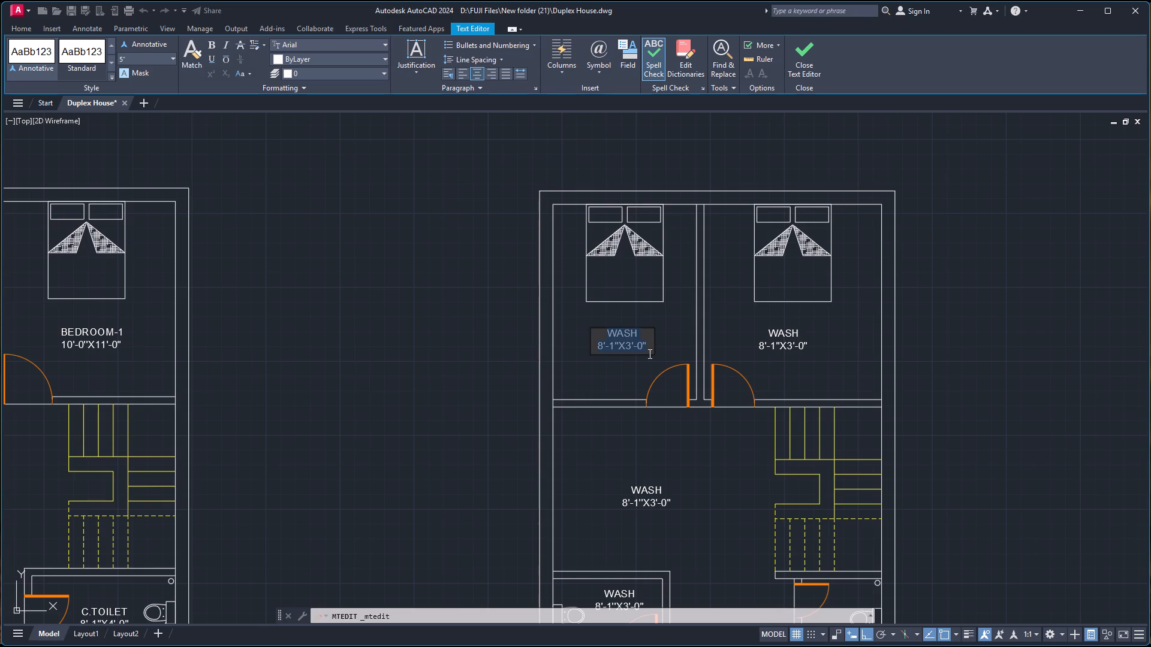
type("KIDS")
key("space")
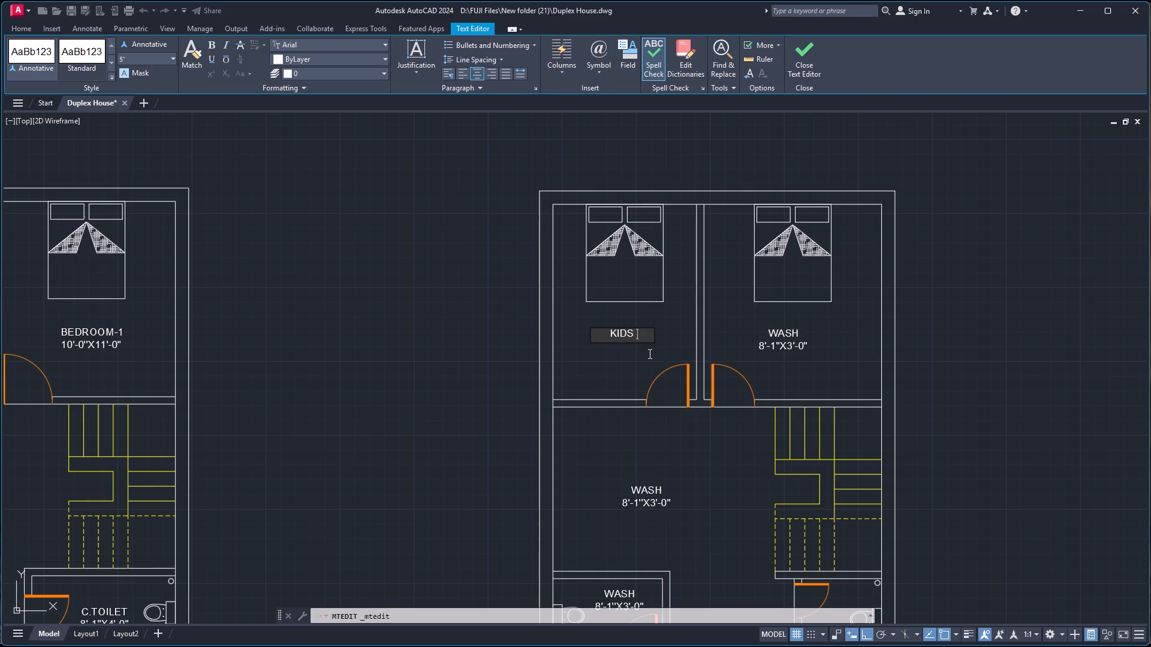
type("ROOM")
type("-1")
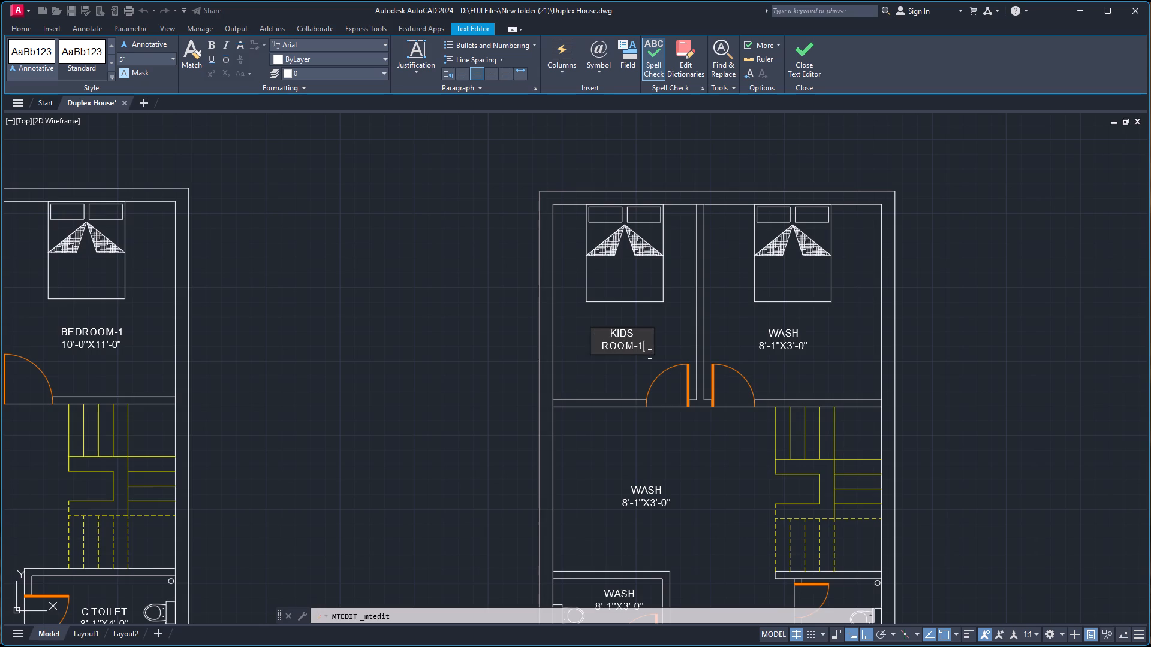
left_click(603, 344)
key("BackSpace")
key("space")
key("BackSpace")
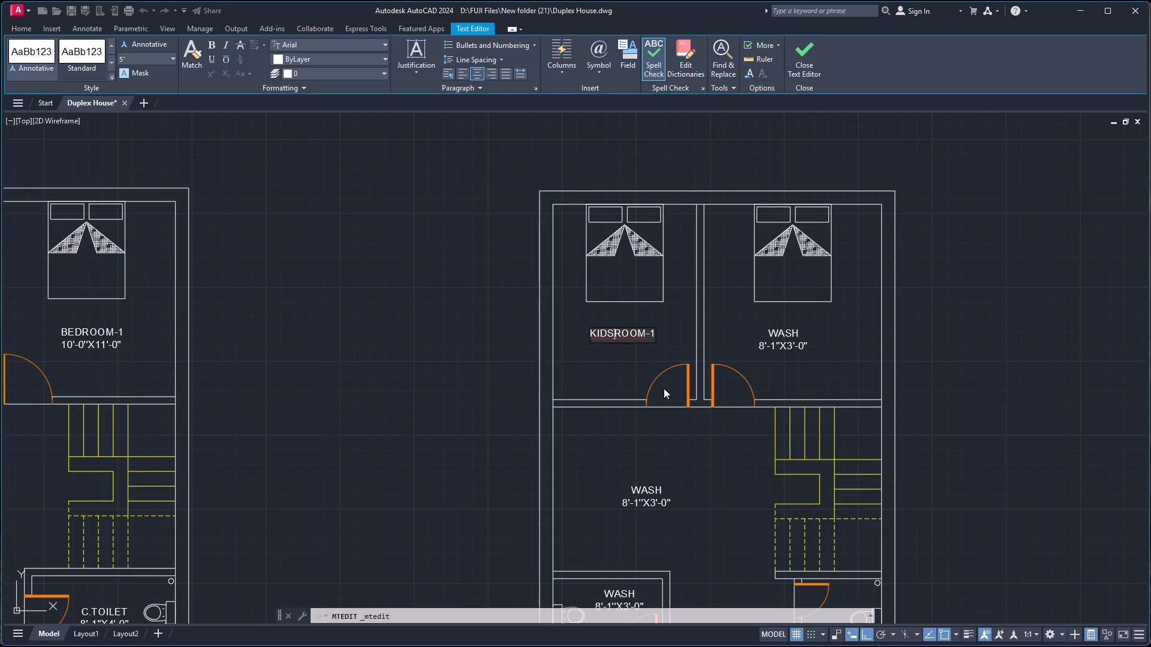
key("ctrl+Right")
key("ctrl+Right")
key("ctrl+Right")
key("Return")
type("8'-1''")
type("X11'")
type("-0''")
left_click(678, 339)
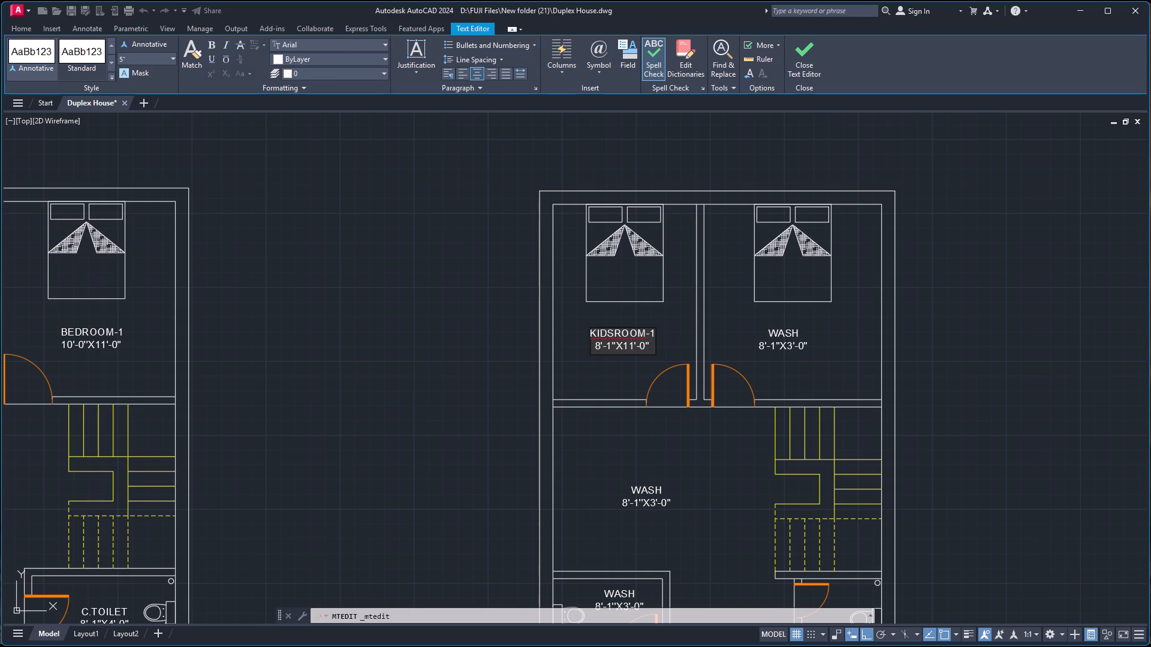
Widen the KIDSROOM-1 label's text box slightly and insert a space so its first line reads KIDS ROOM-1.
left_click(617, 334)
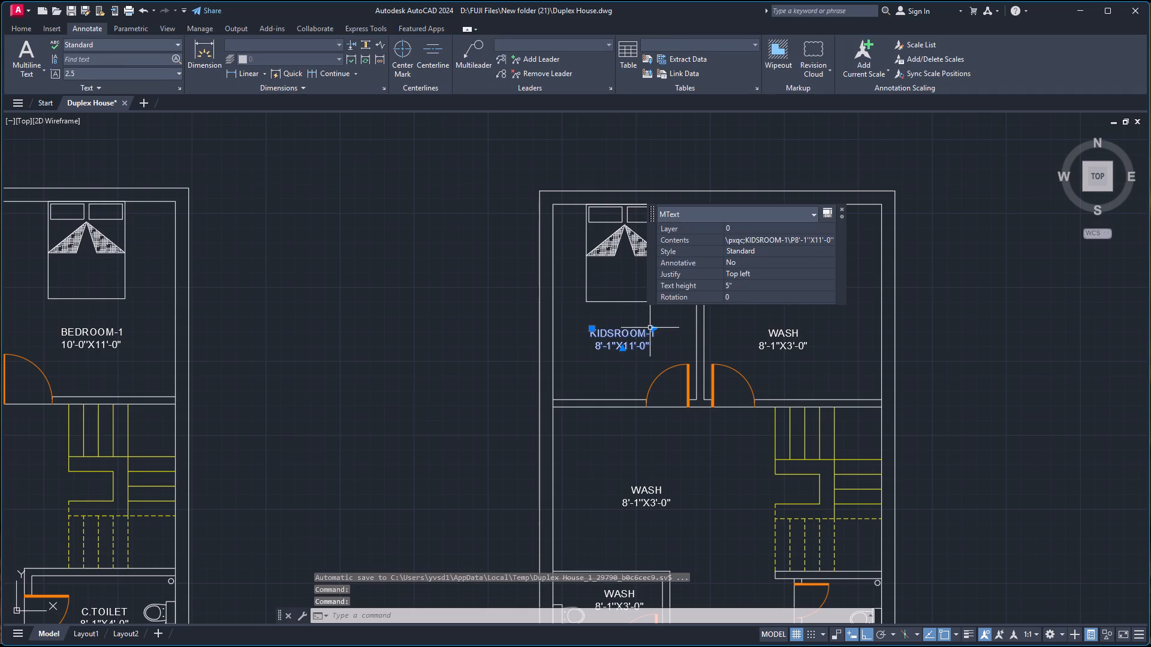
left_click(656, 329)
left_click(670, 328)
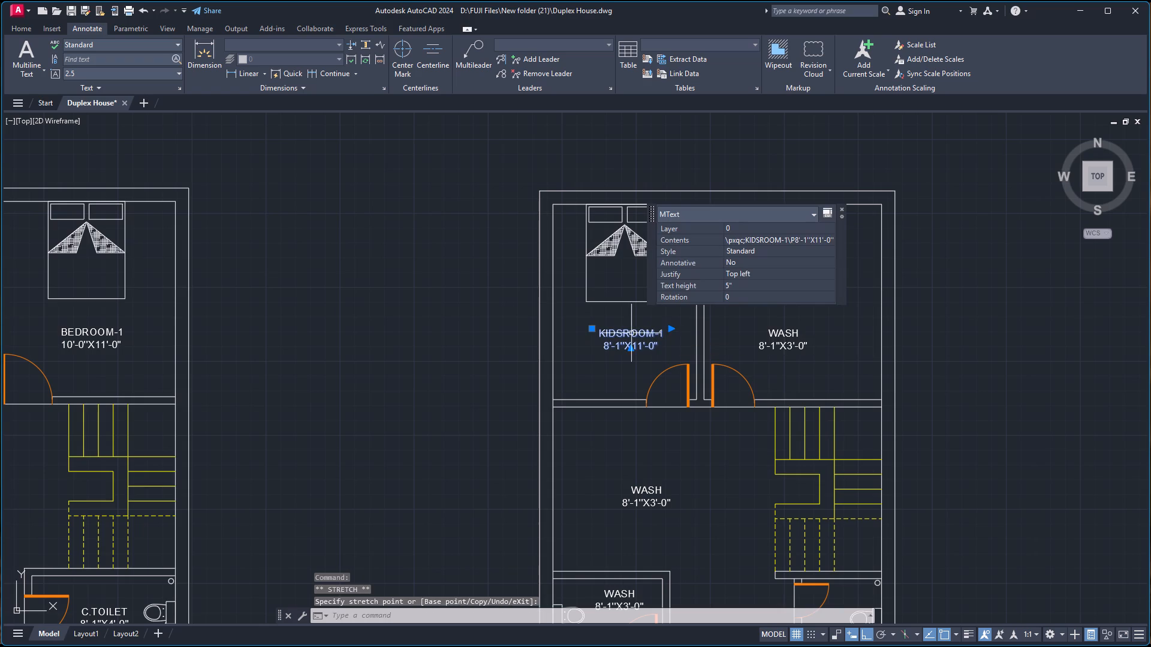
double_click(624, 335)
key("space")
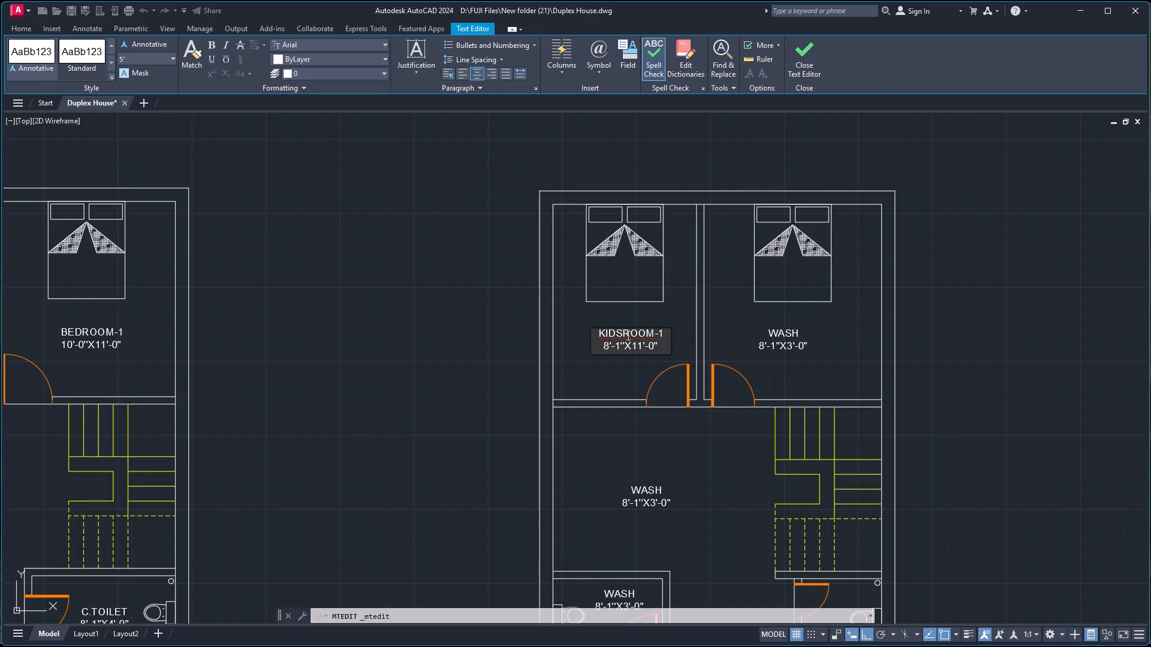
left_click(692, 312)
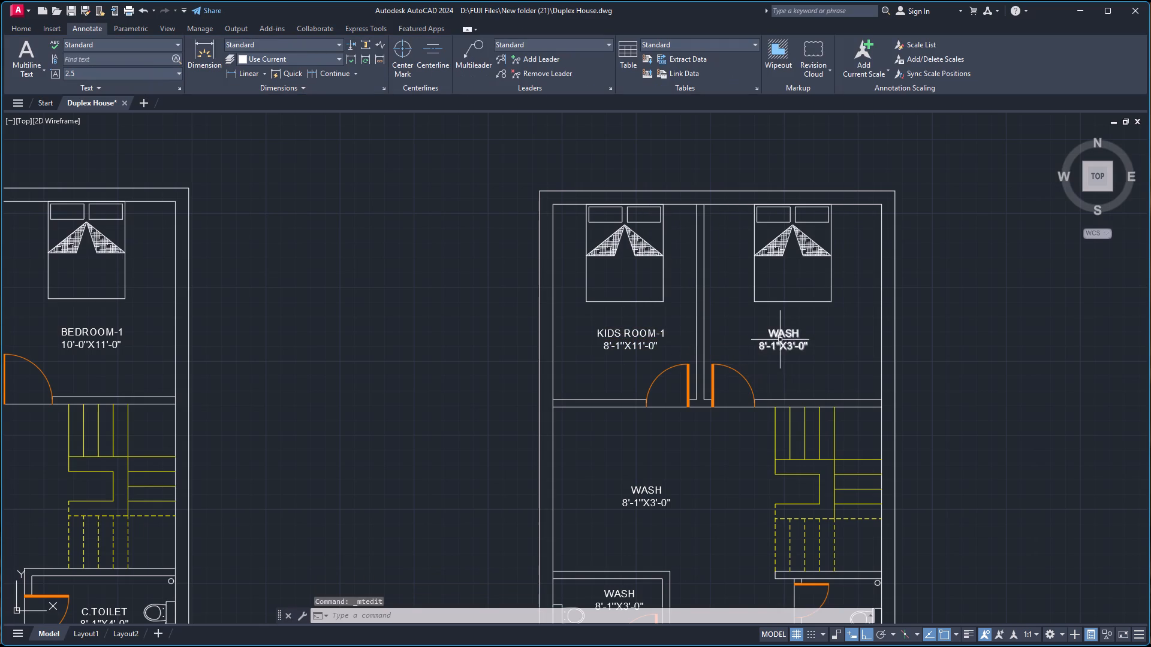
Replace the WASH label in the second plan's upper-right bedroom with BEDROOM-2 and 10'-0''X11'-0'' on a second line.
double_click(783, 337)
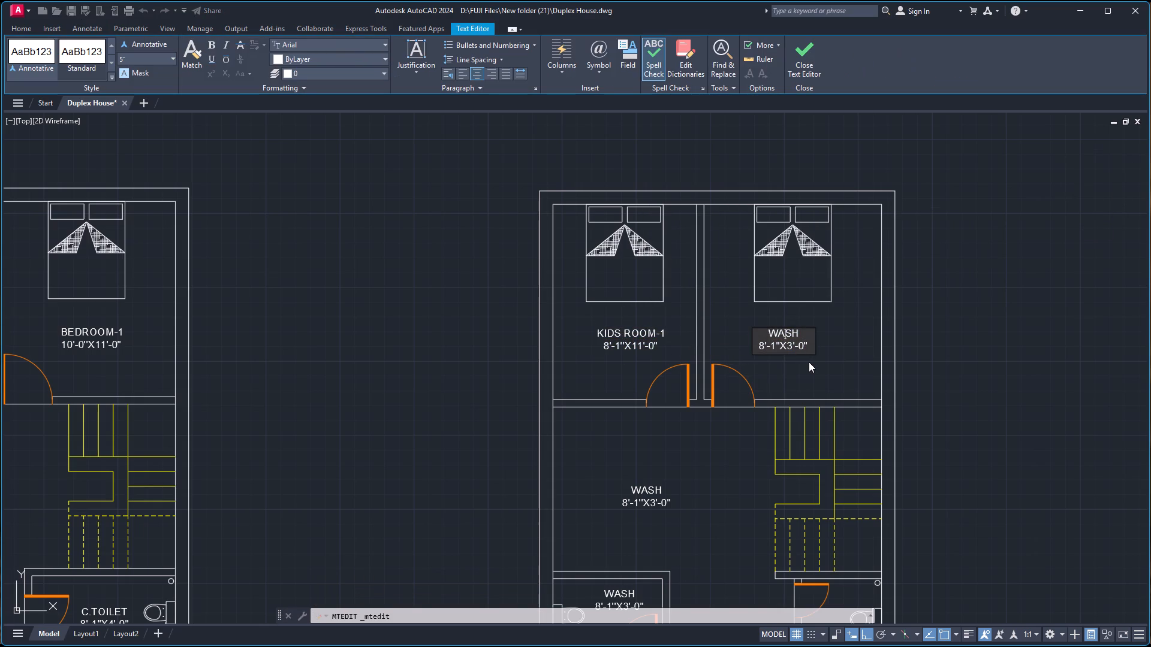
key("ctrl+a")
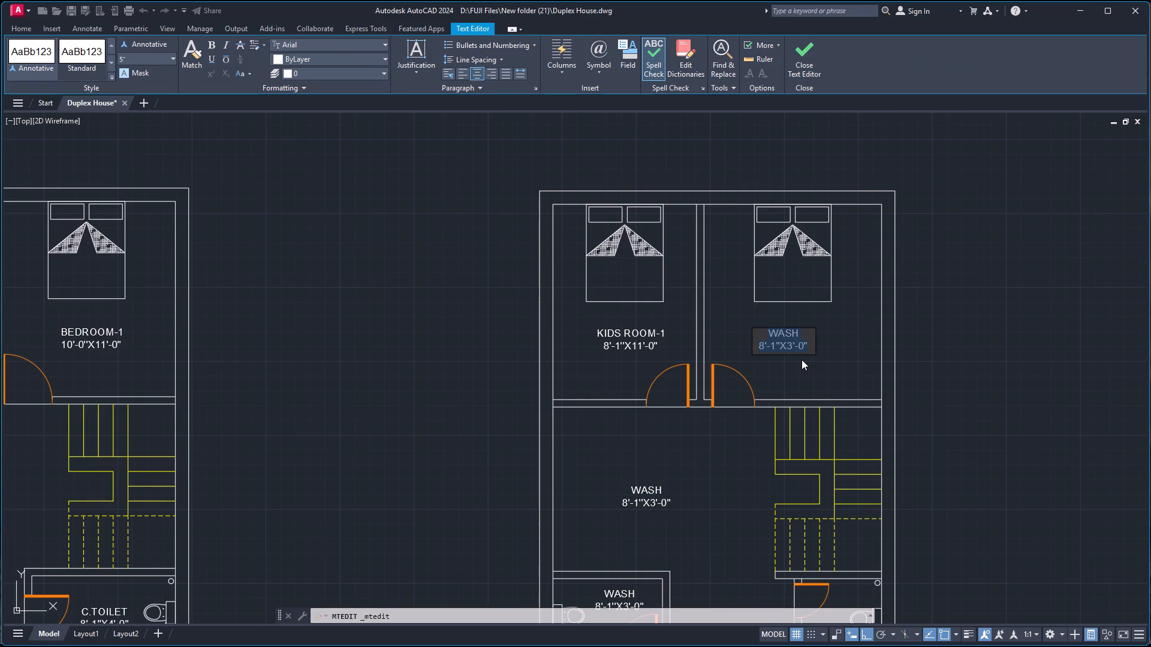
type("BEDOOM")
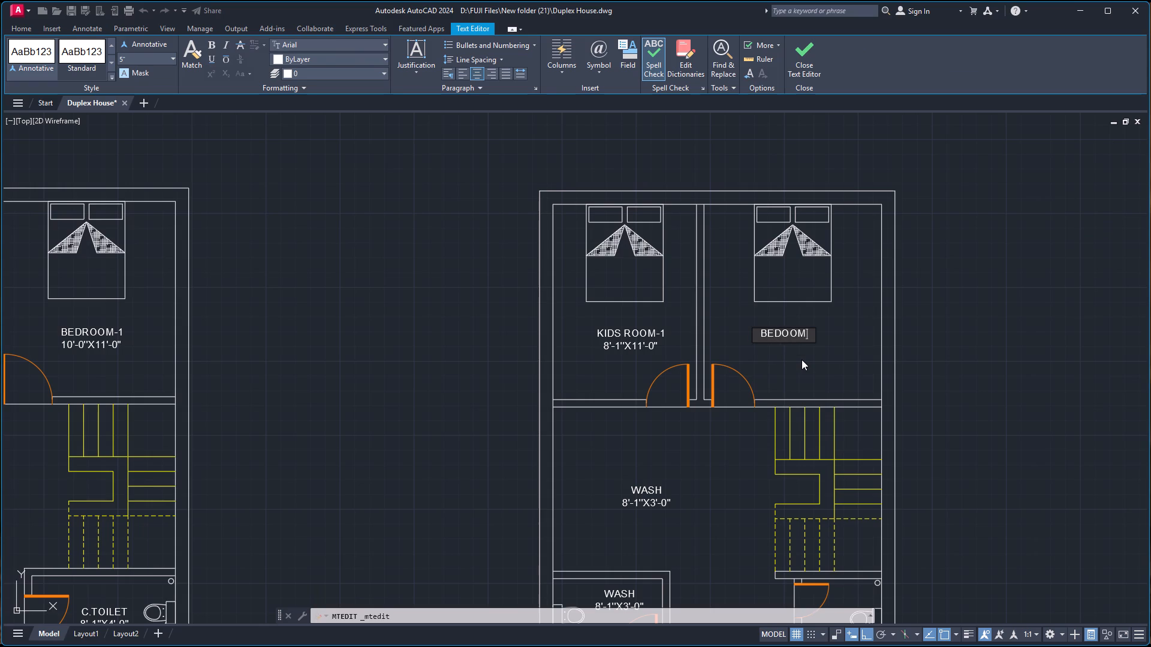
key("BackSpace")
key("BackSpace")
key("BackSpace")
type("ROOM")
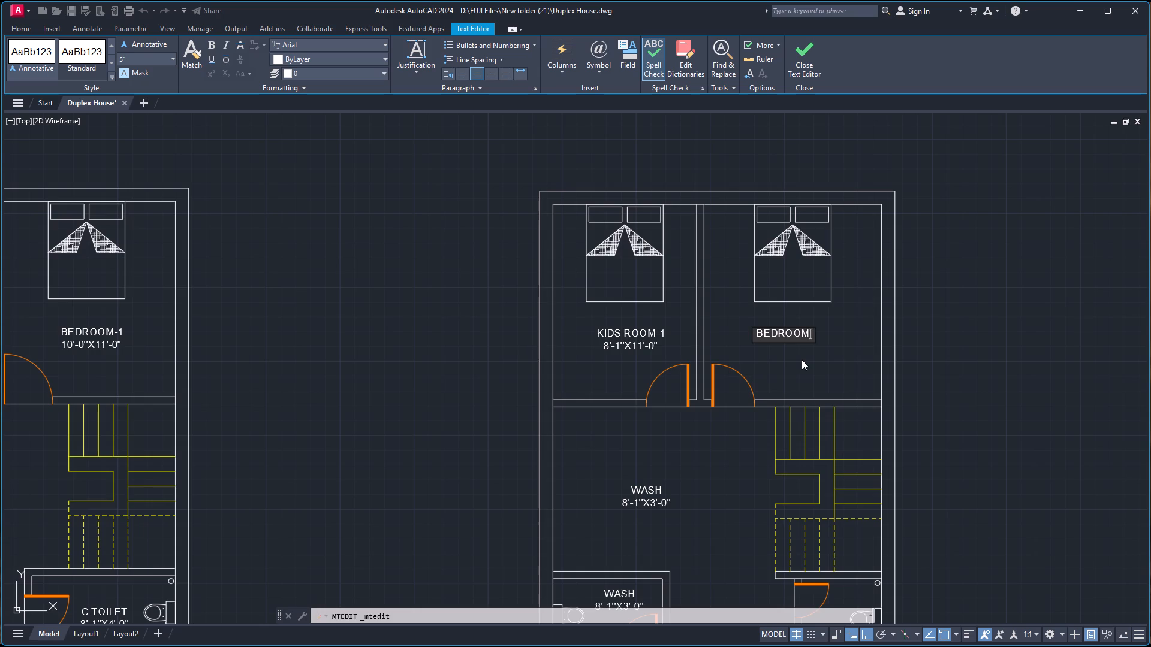
type("-2")
key("Return")
type("10'-0''")
key("x")
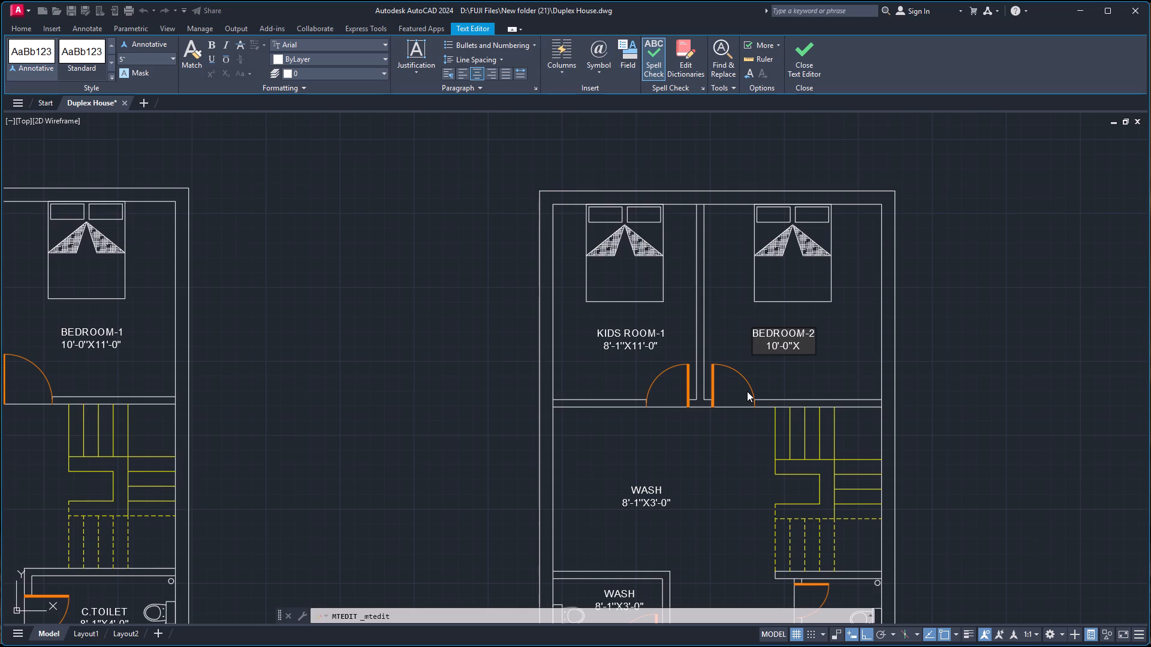
type("11'-0''")
left_click(812, 376)
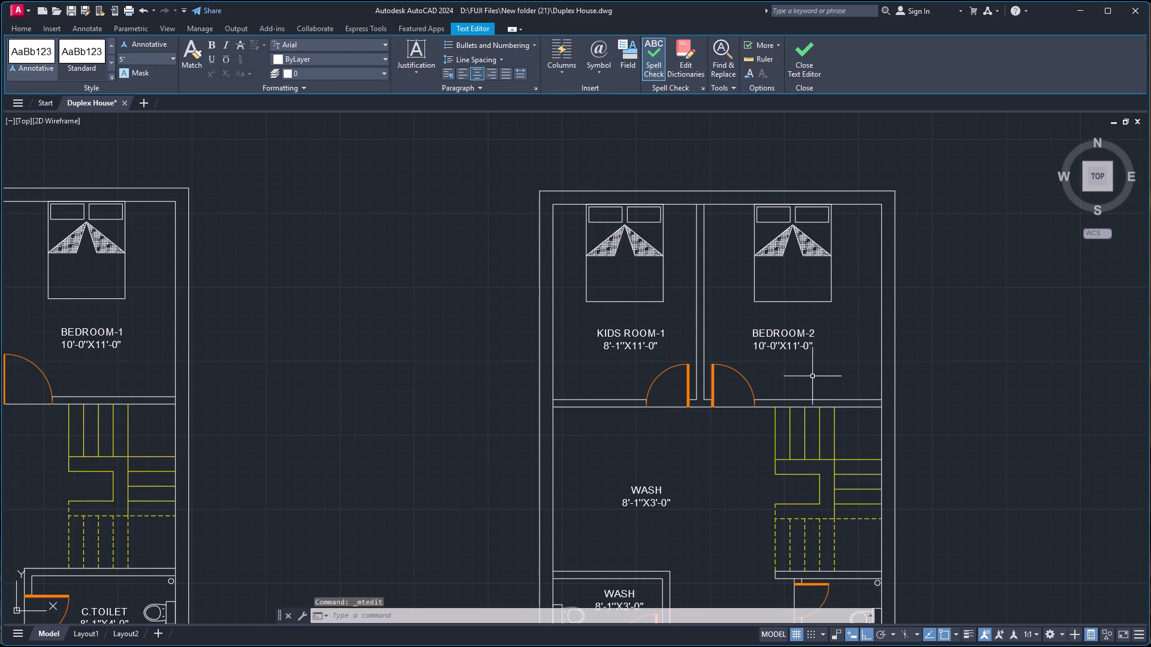
Replace the WASH label in the second plan's central room beside the staircase with HALL and 12'-6''X9'-3'' on a second line.
double_click(641, 489)
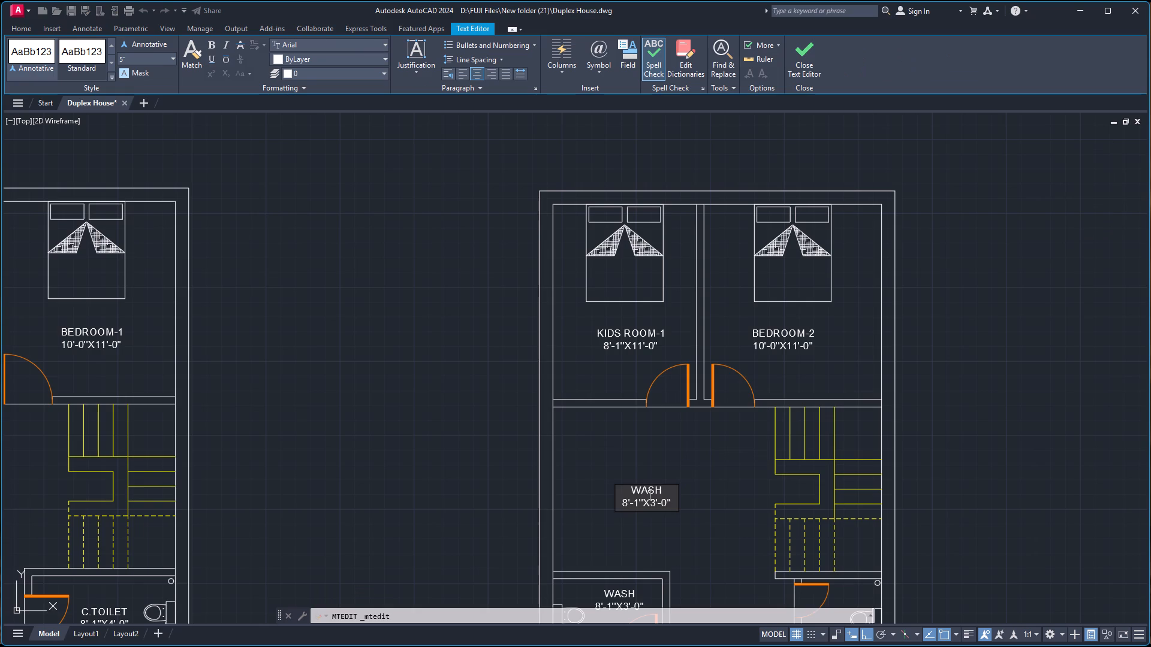
key("ctrl+a")
type("HALL")
key("Return")
type("12'-")
type("6''")
key("x")
type("9'-")
type("3''")
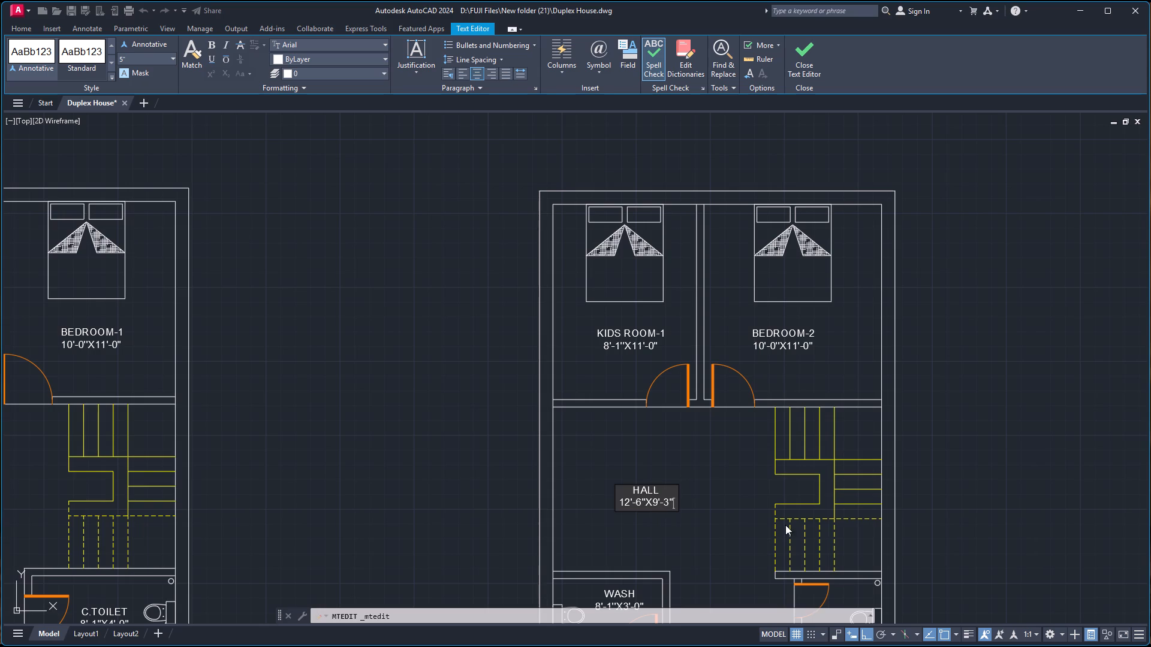
left_click(701, 553)
Replace the WASH label in the second plan's left-hand toilet with TOILET and 6'-2'X4'-0'' on a second line.
scroll(703, 555, "down", 3)
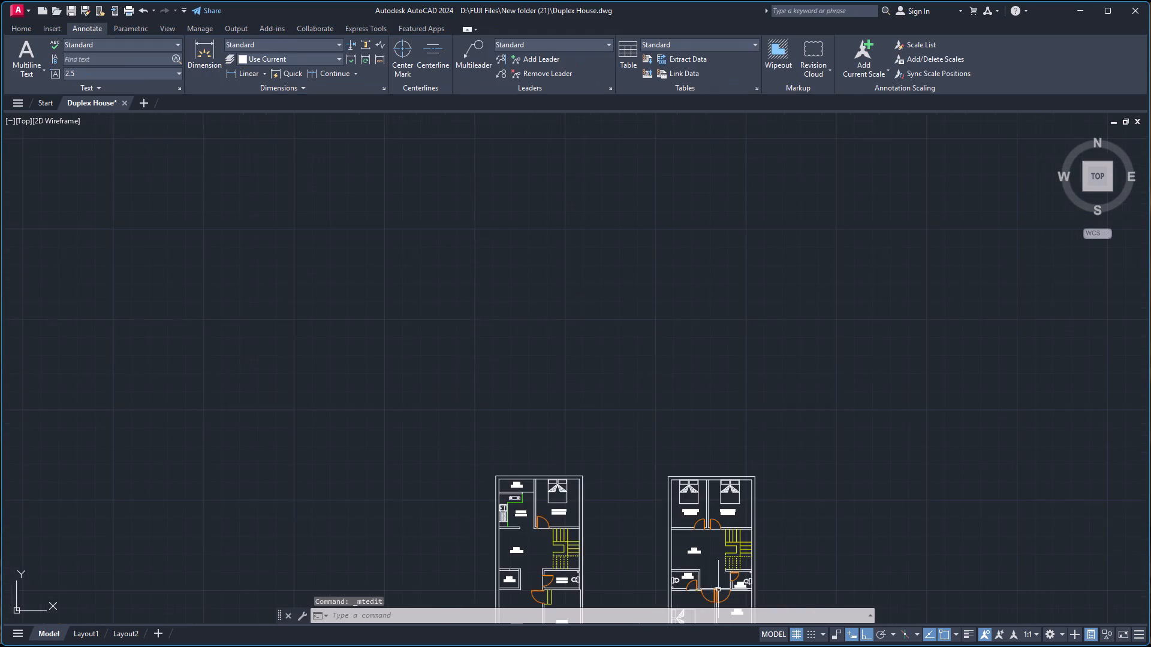
scroll(706, 600, "up", 4)
double_click(638, 461)
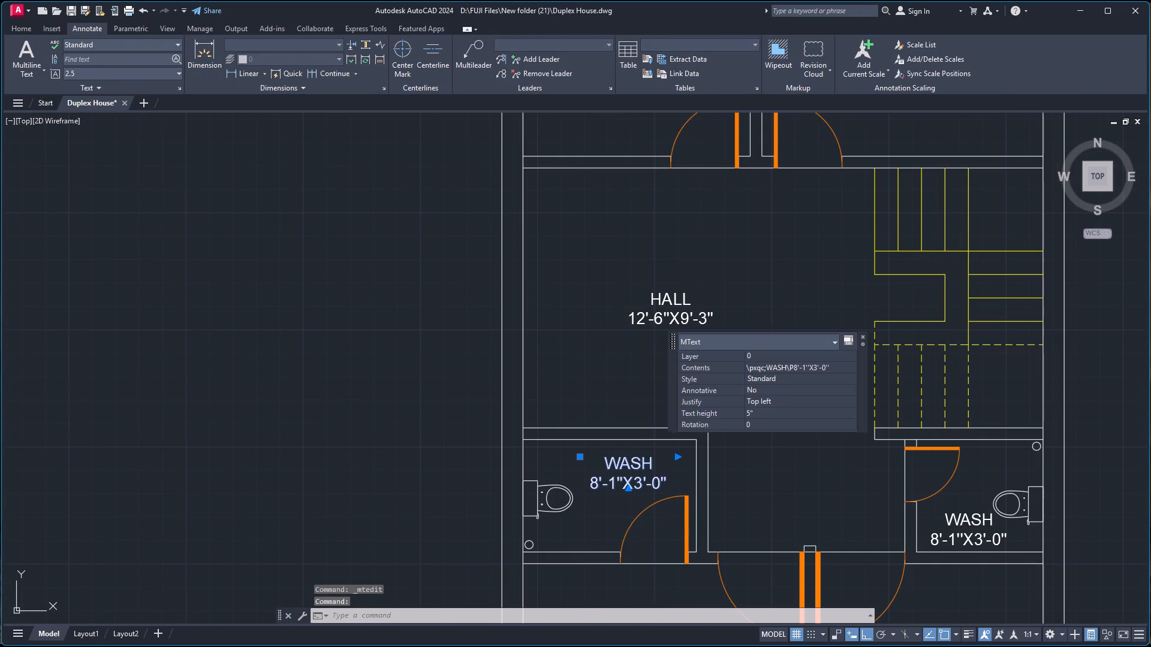
key("ctrl+a")
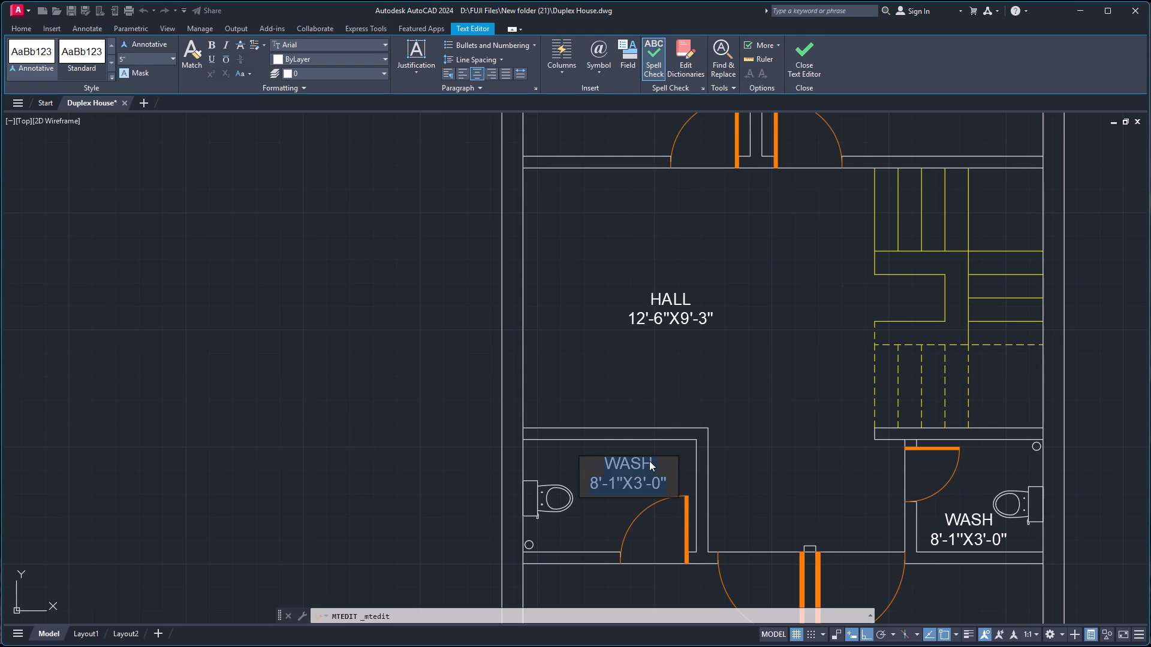
type("TOILET")
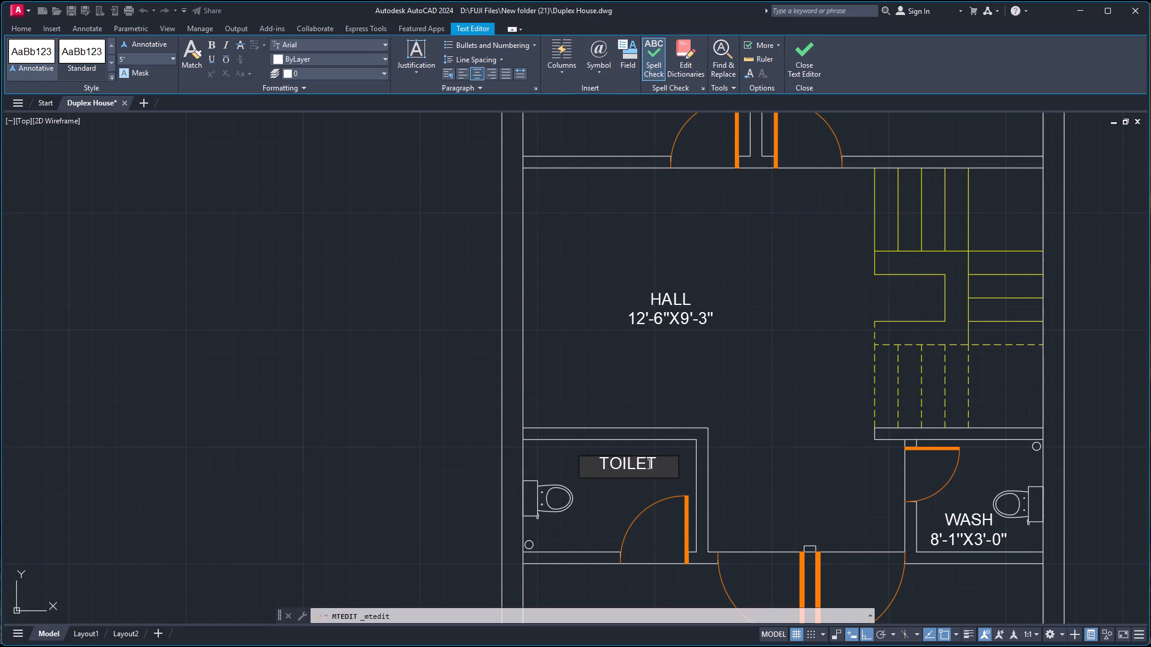
key("Return")
type("6'-2'")
type("X4'-0''")
left_click(809, 498)
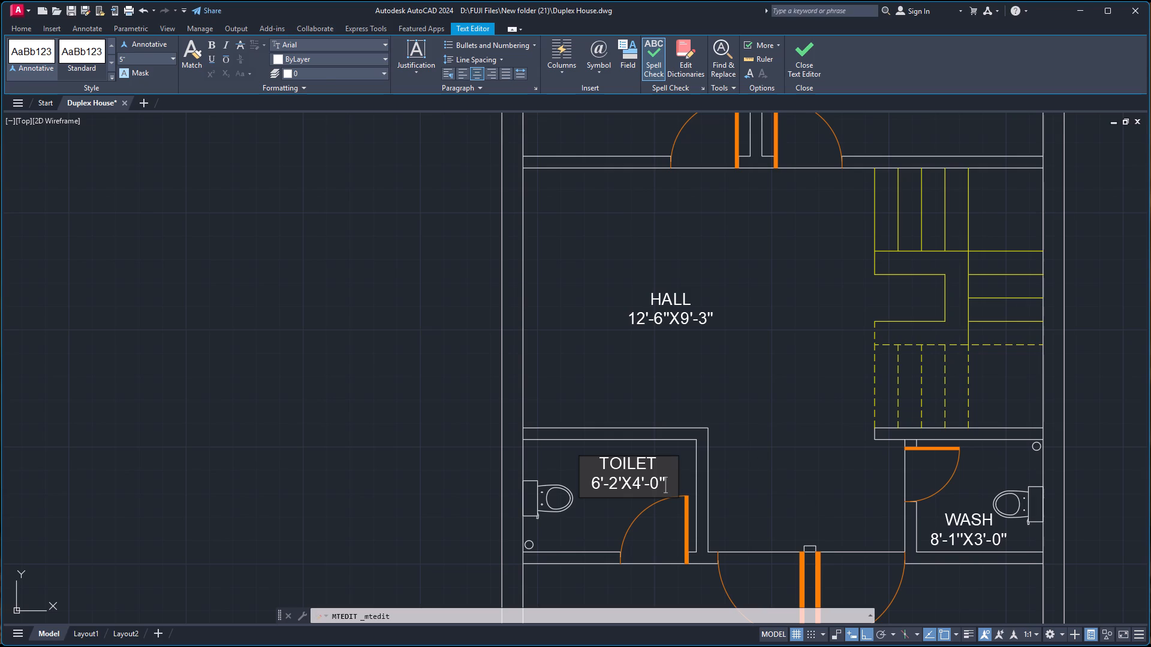
Replace the WASH label in the second plan's right-hand toilet below the staircase with TOILET and 4'-6X4'-0'' on a second line.
double_click(954, 522)
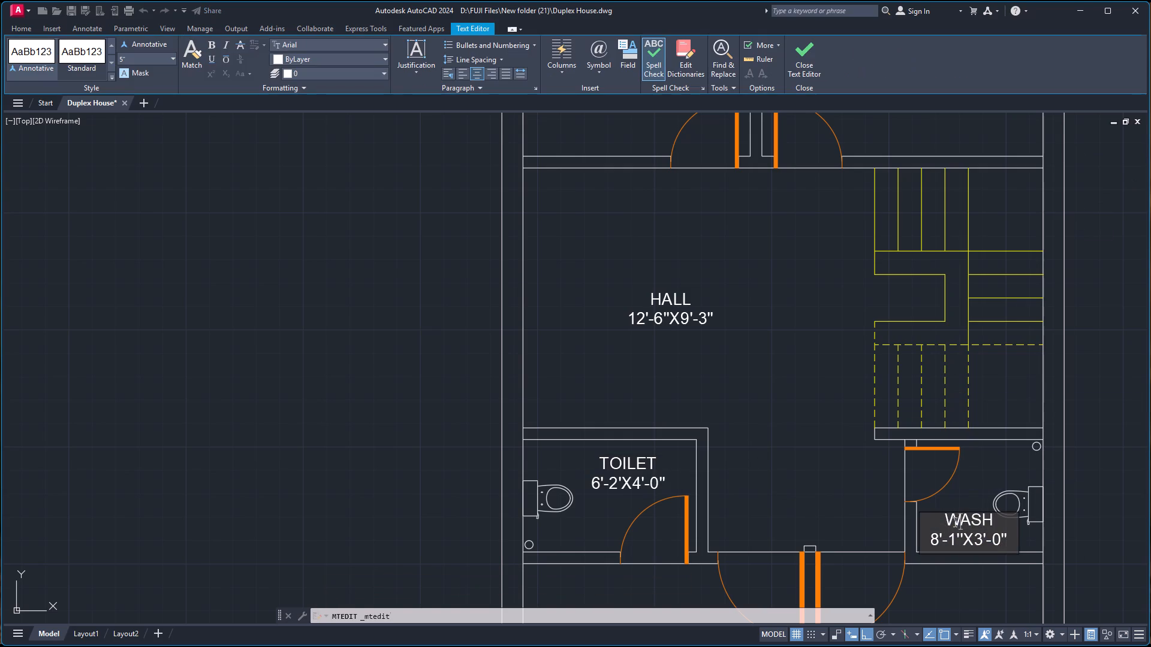
key("ctrl+a")
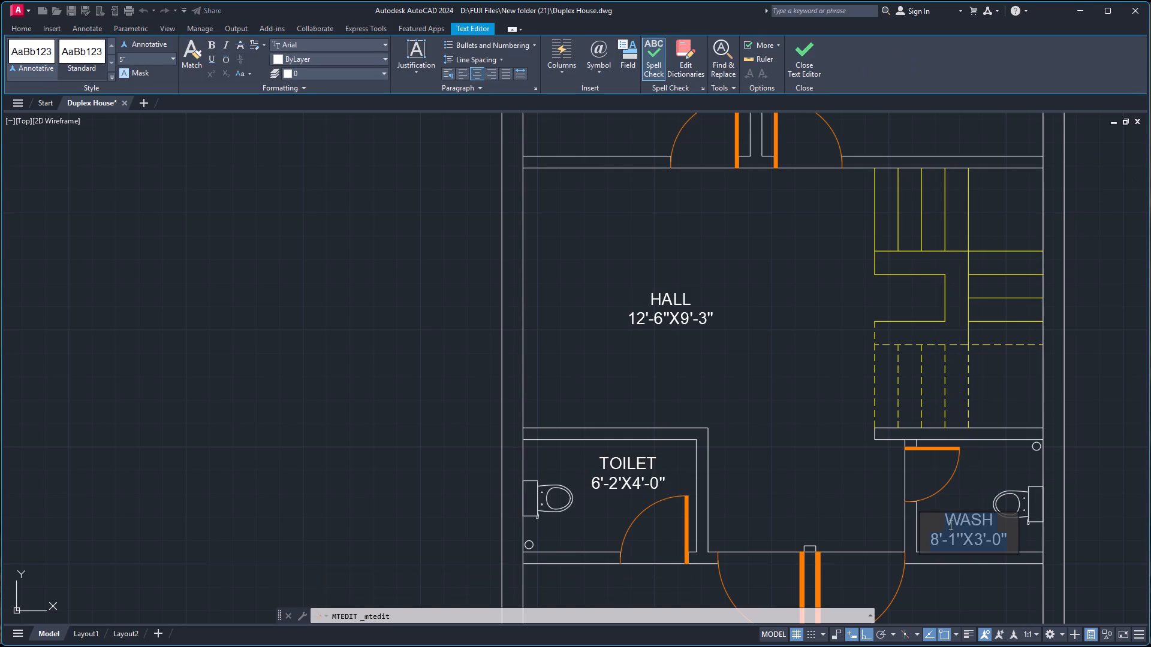
type("TOILEYT")
key("BackSpace")
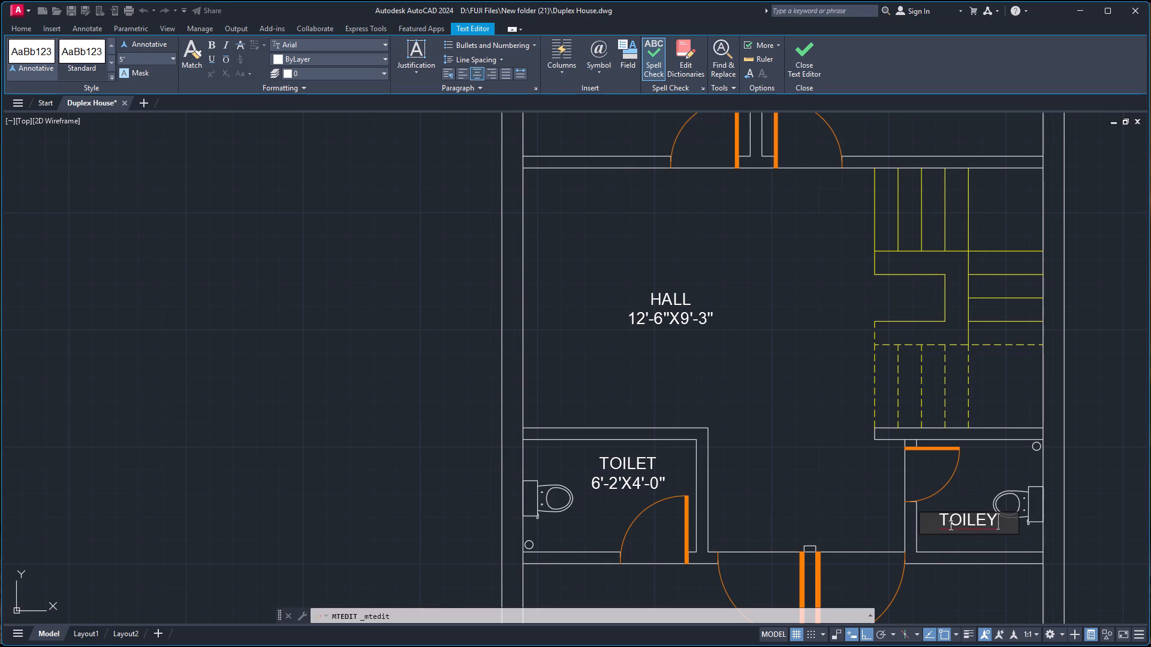
key("BackSpace")
key("t")
key("Return")
type("4'-")
key("6")
key("x")
type("4'-0''")
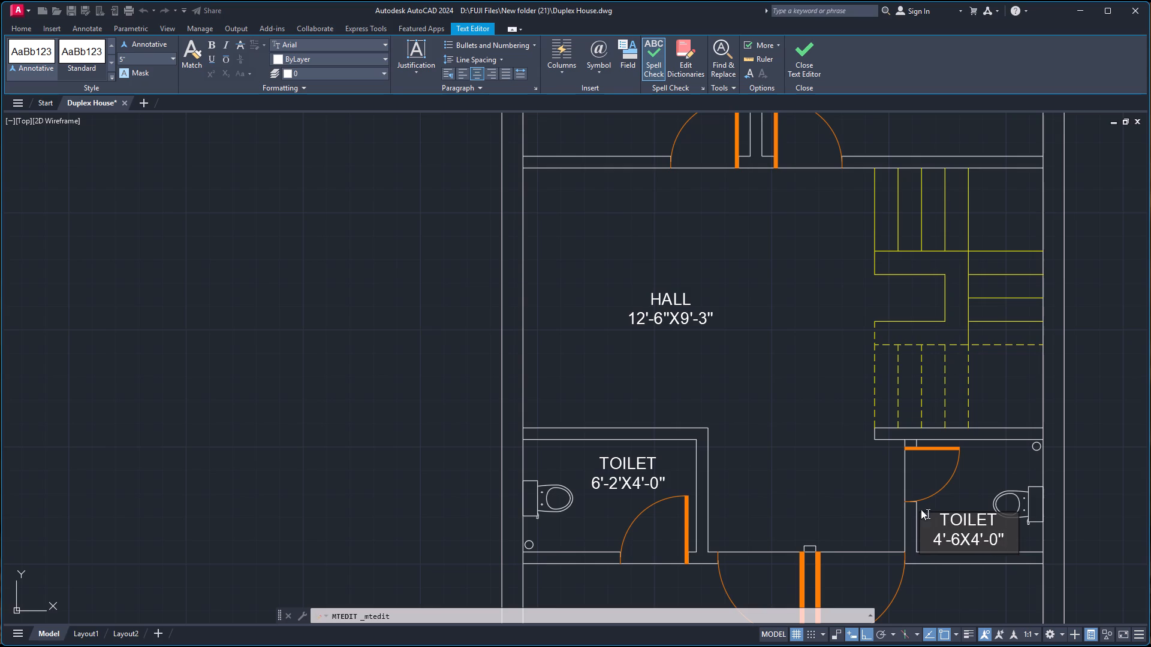
left_click(756, 484)
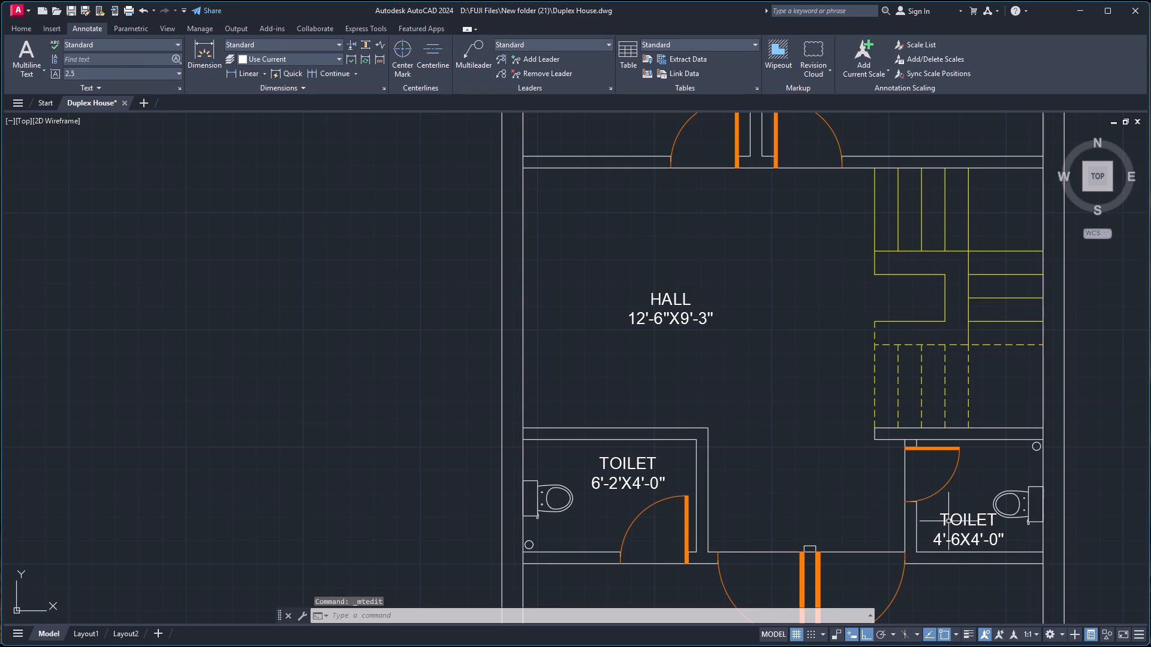
Move the 4'-6X4'-0'' TOILET label left, away from the toilet fixture, with ortho off.
left_click(948, 521)
key("m")
key("Return")
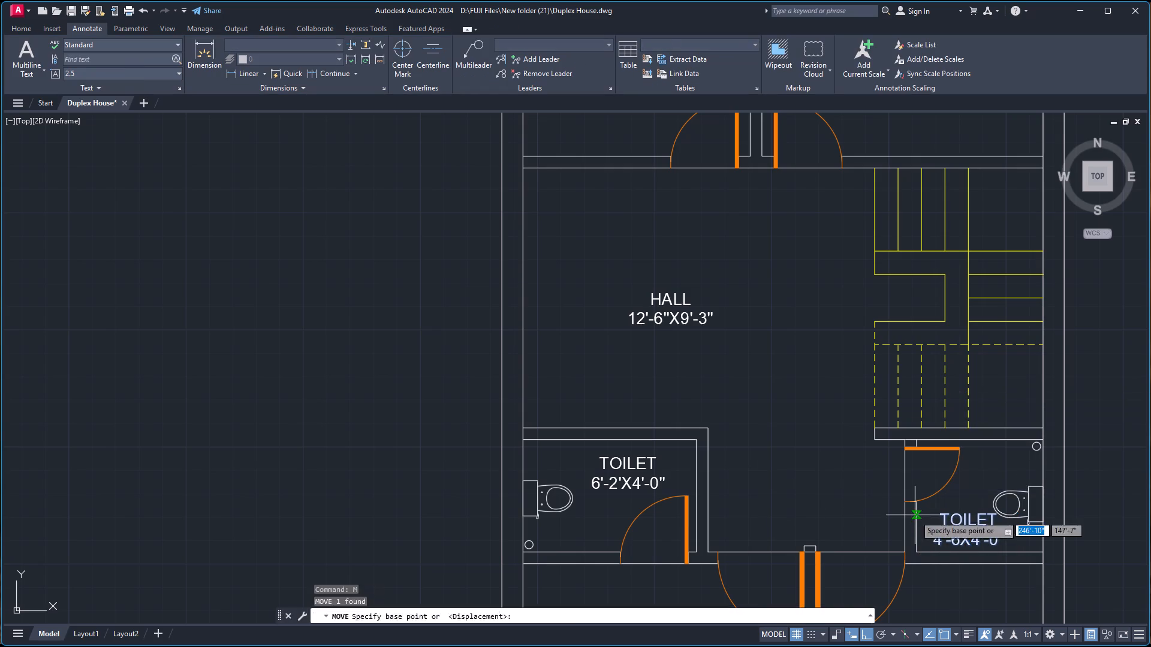
scroll(953, 513, "up", 3)
left_click(917, 515)
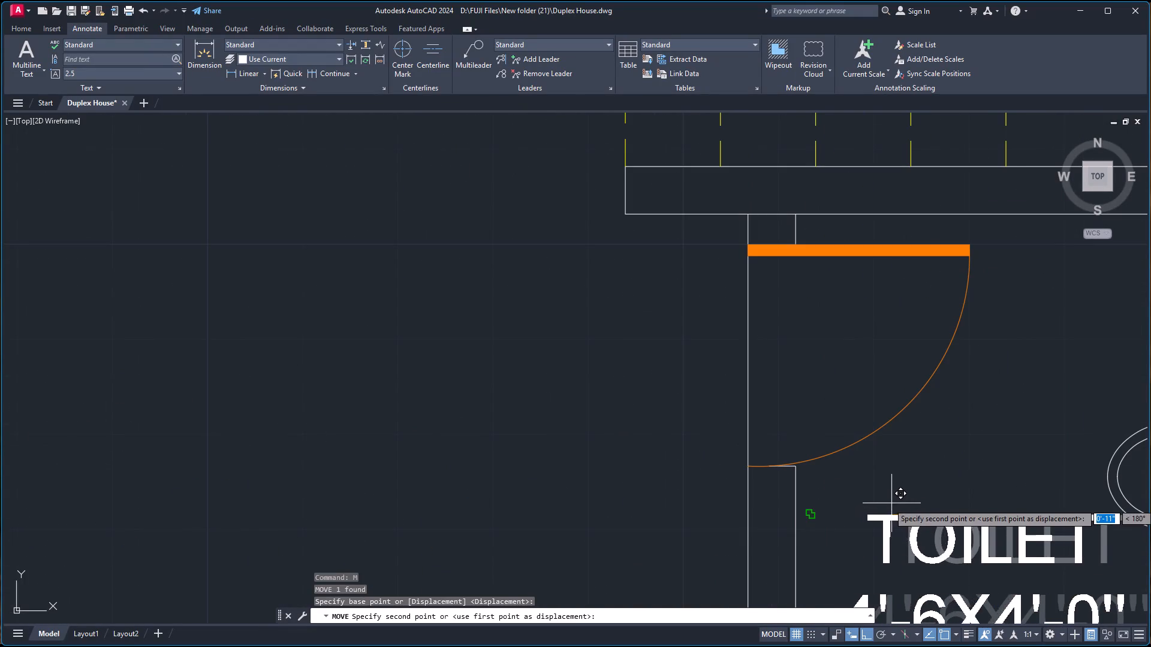
scroll(893, 503, "down", 2)
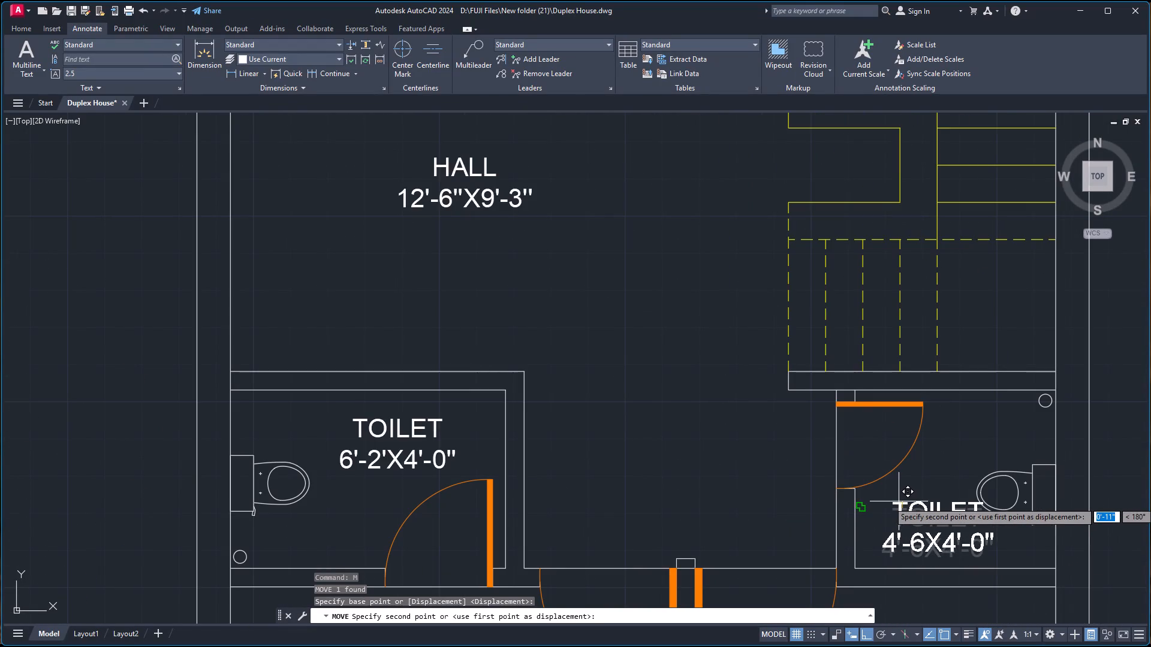
key("F8")
left_click(890, 507)
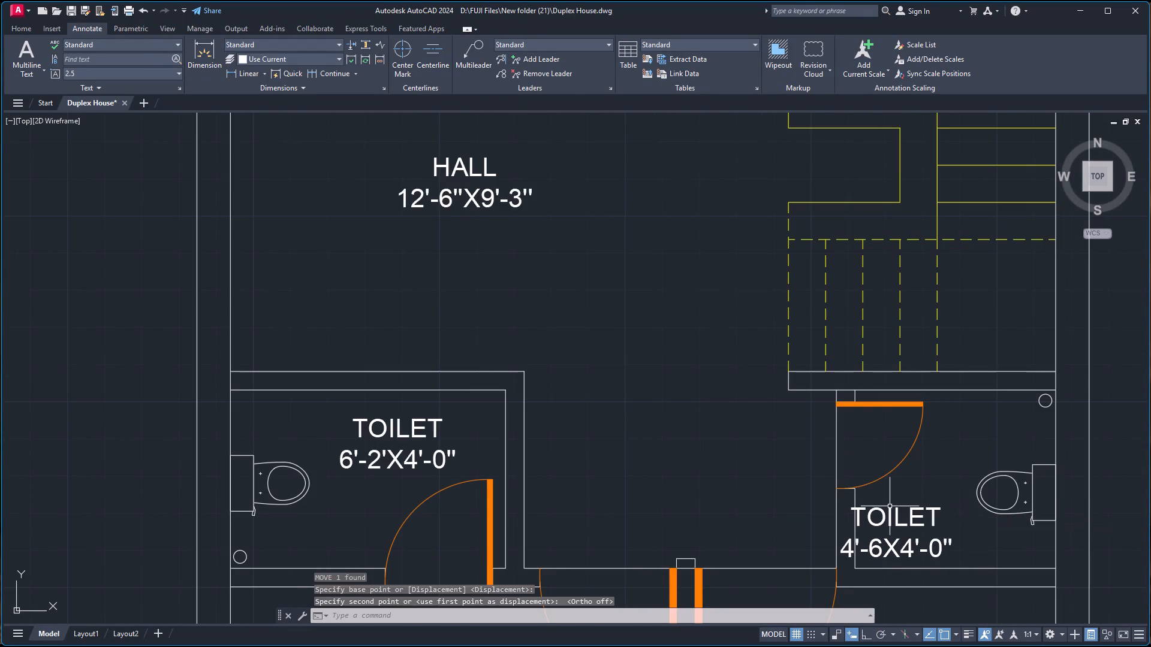
Move the same TOILET label back to the right so it sits clear of the wall beside the door.
left_click(888, 509)
key("m")
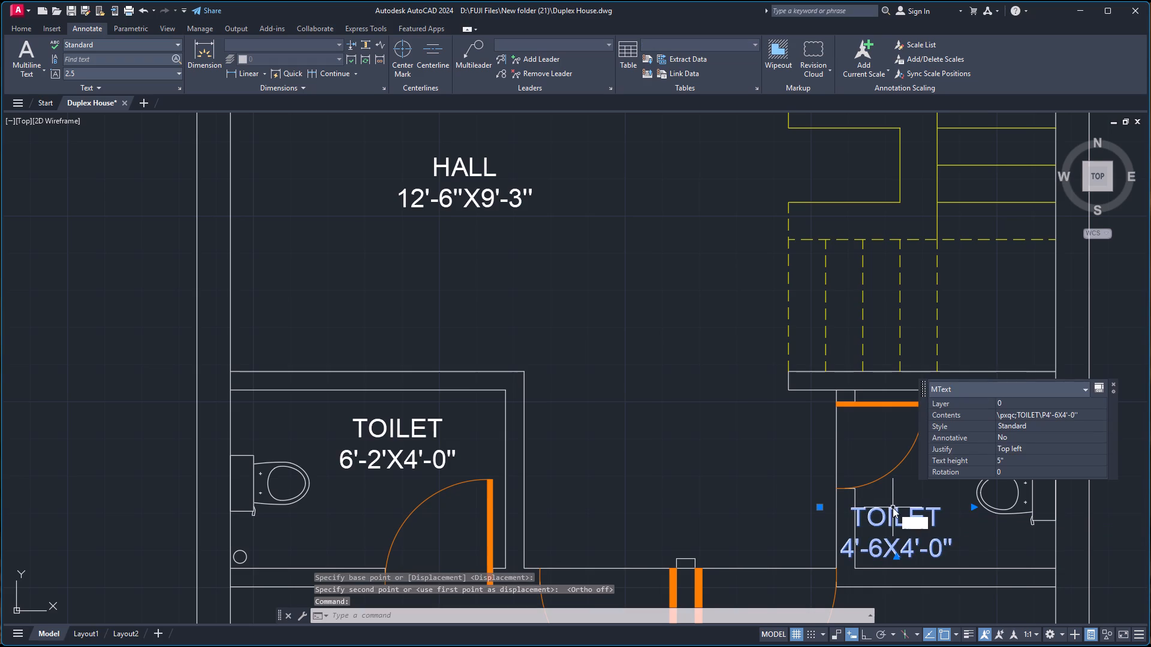
key("Return")
left_click(894, 507)
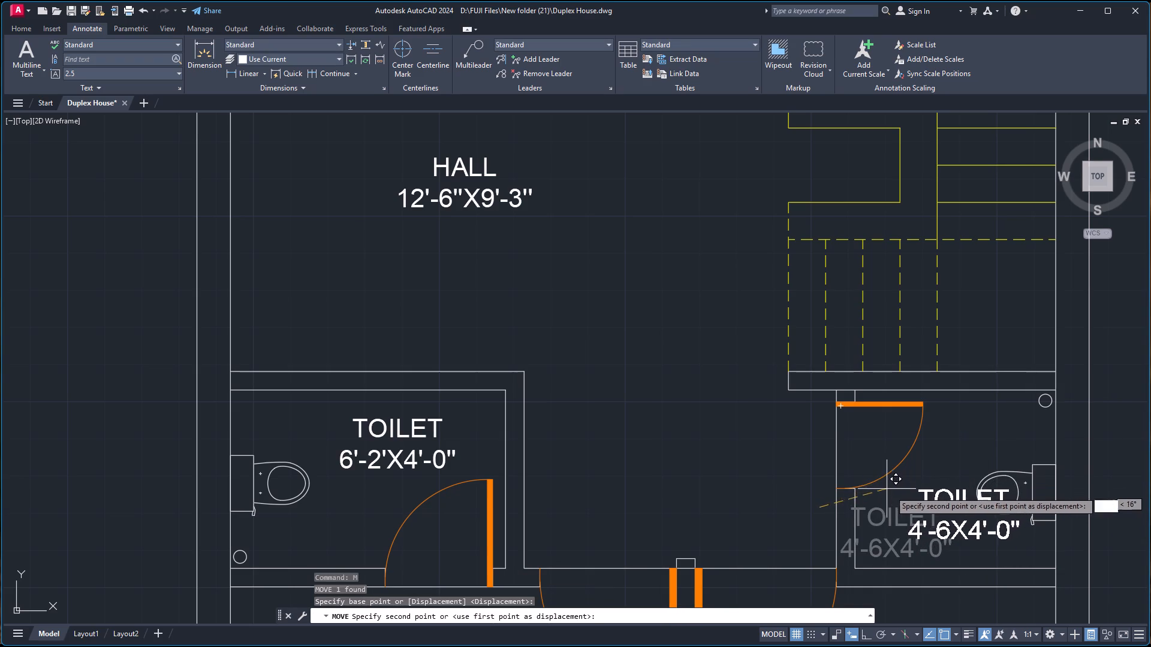
scroll(882, 504, "down", 1)
scroll(875, 508, "up", 3)
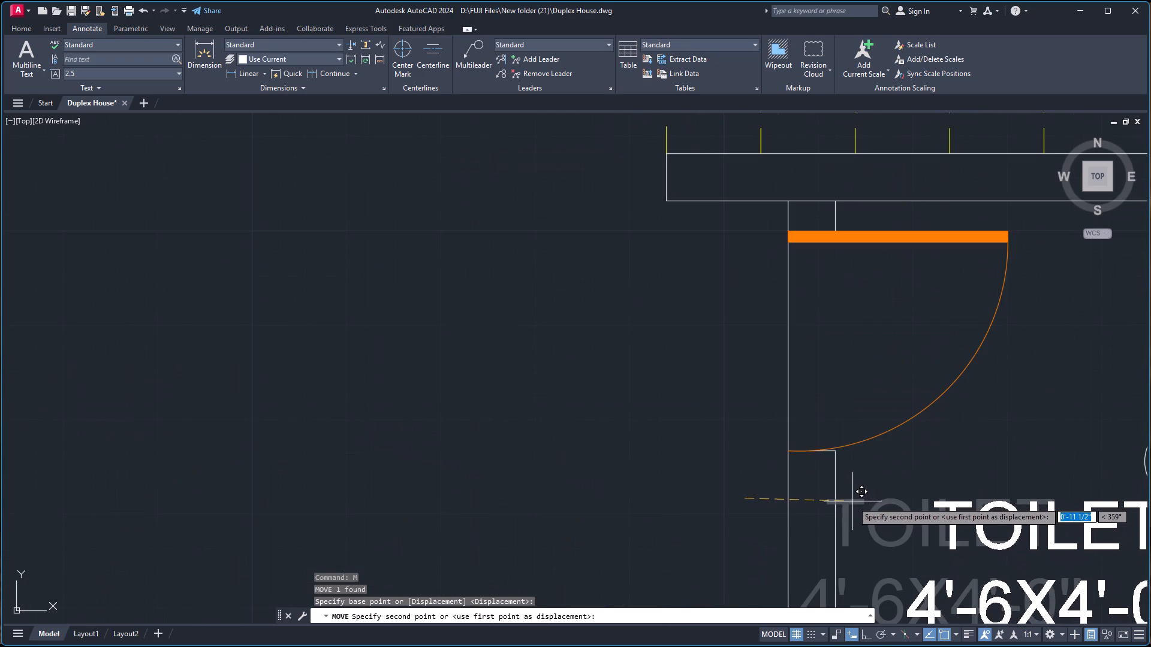
left_click(855, 495)
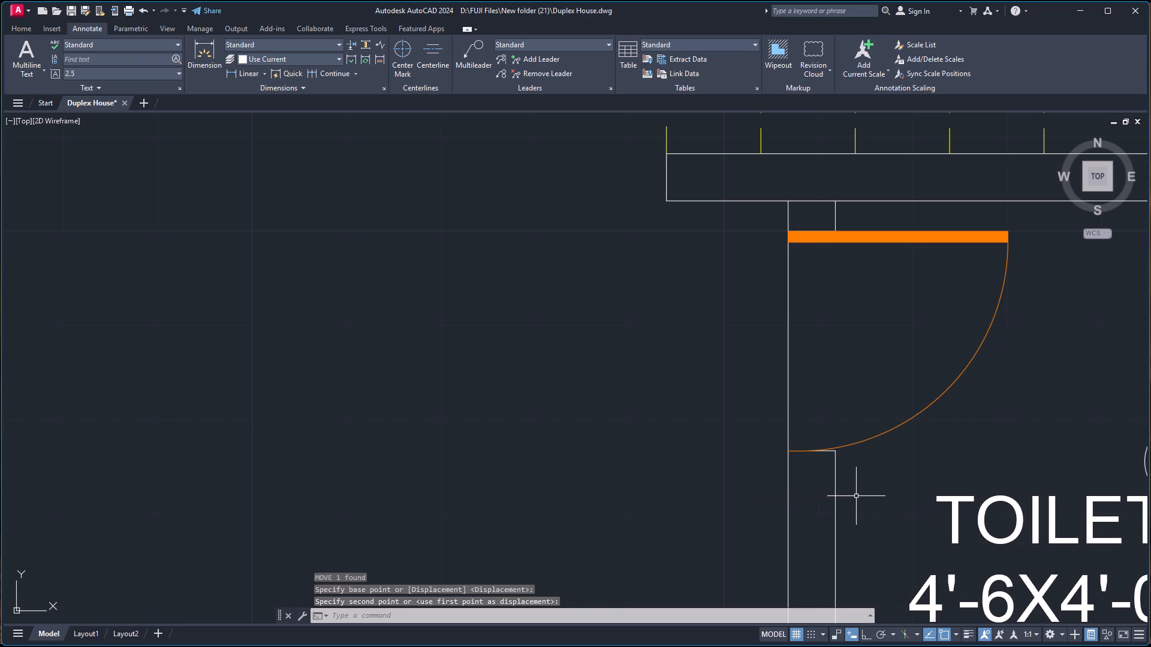
Replace the WASH label in the second plan's room below the 4'-6X4'-0'' toilet with STUDY ROOM/, LIBRARY and 8'-5''X10'-0'' on separate lines.
scroll(893, 511, "down", 3)
scroll(947, 515, "up", 2)
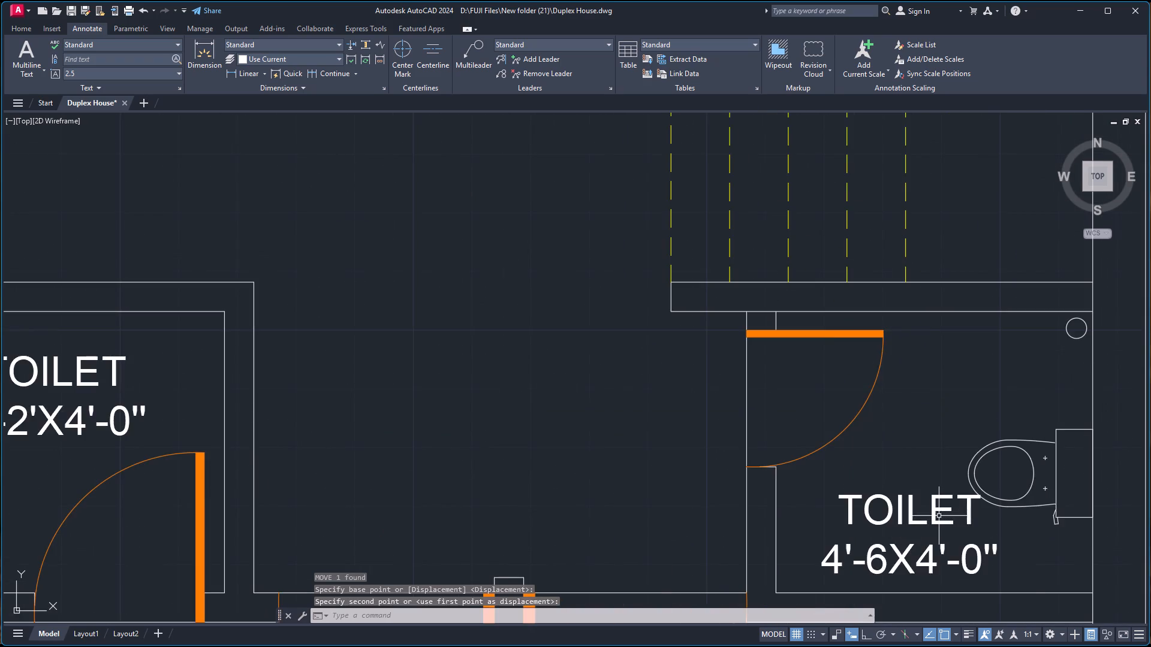
scroll(938, 520, "down", 4)
scroll(918, 612, "up", 1)
scroll(918, 610, "down", 3)
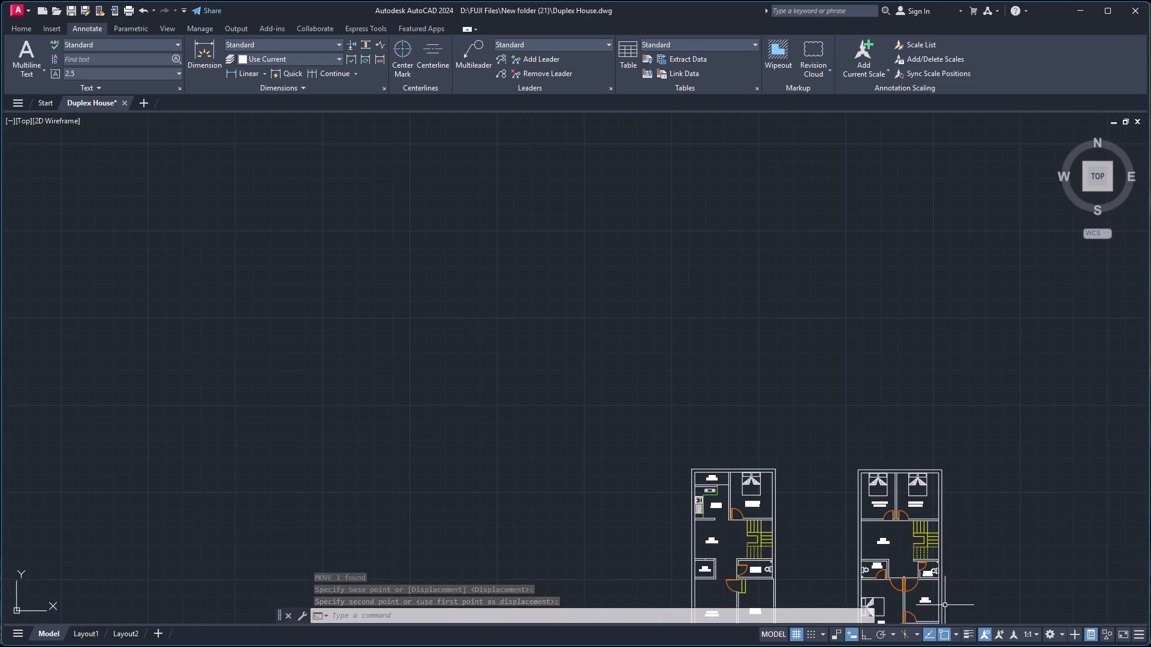
scroll(963, 486, "down", 2)
scroll(971, 575, "up", 2)
scroll(930, 498, "up", 3)
scroll(897, 451, "up", 1)
double_click(881, 433)
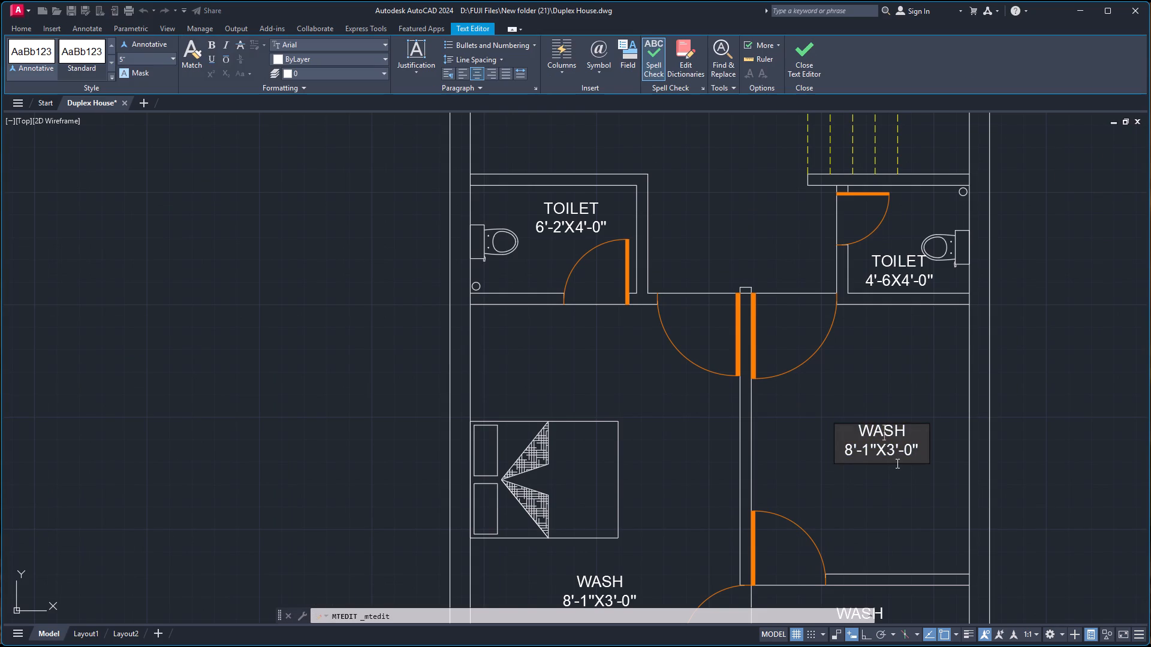
key("ctrl+a")
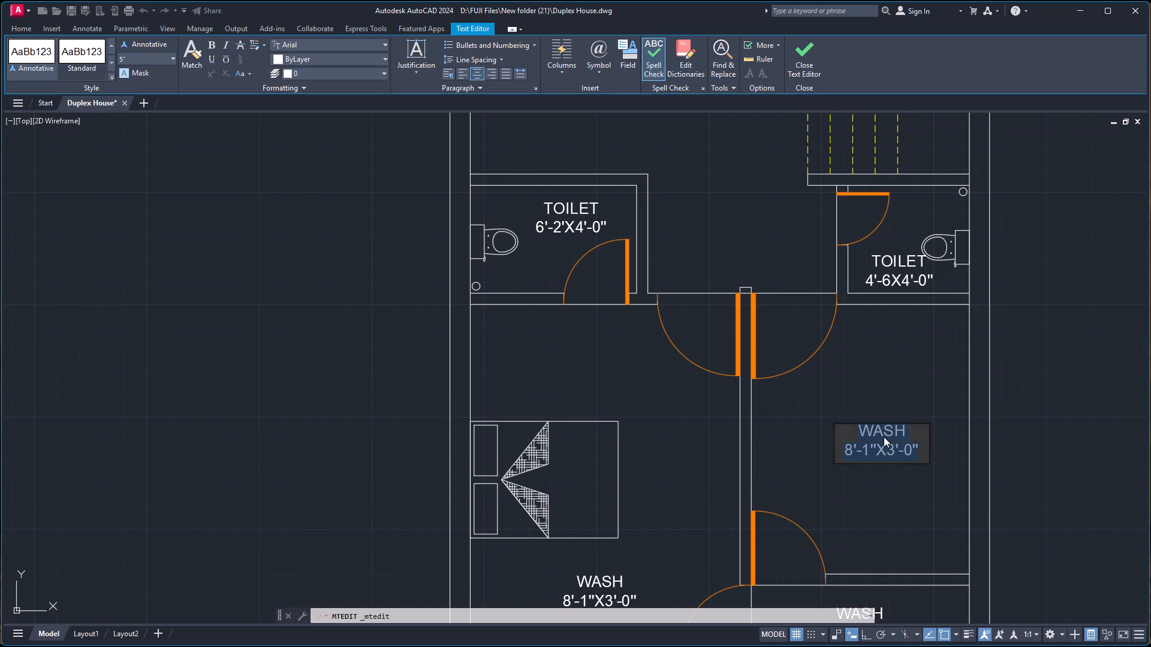
type("STUDY")
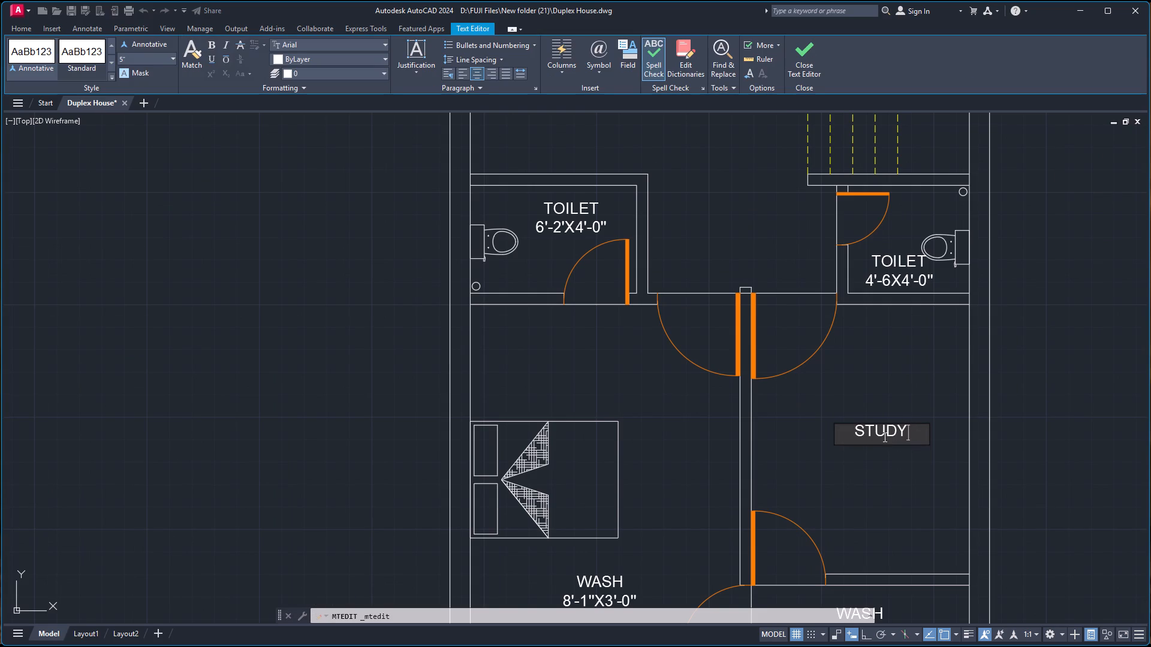
key("space")
type("ROO")
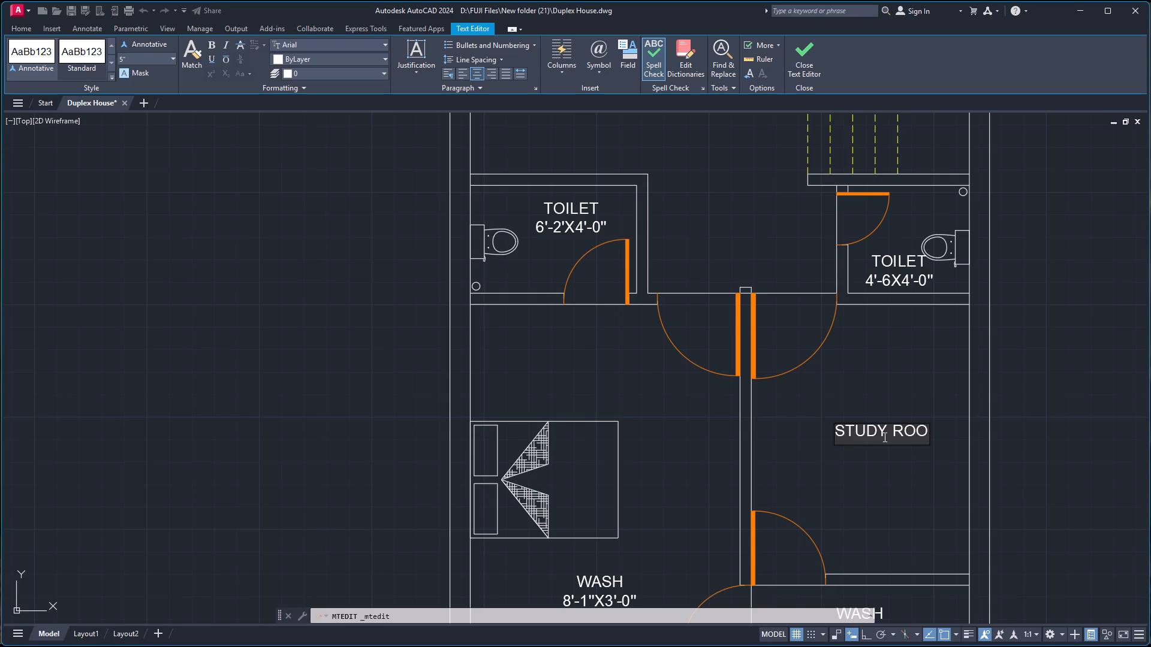
type("M/")
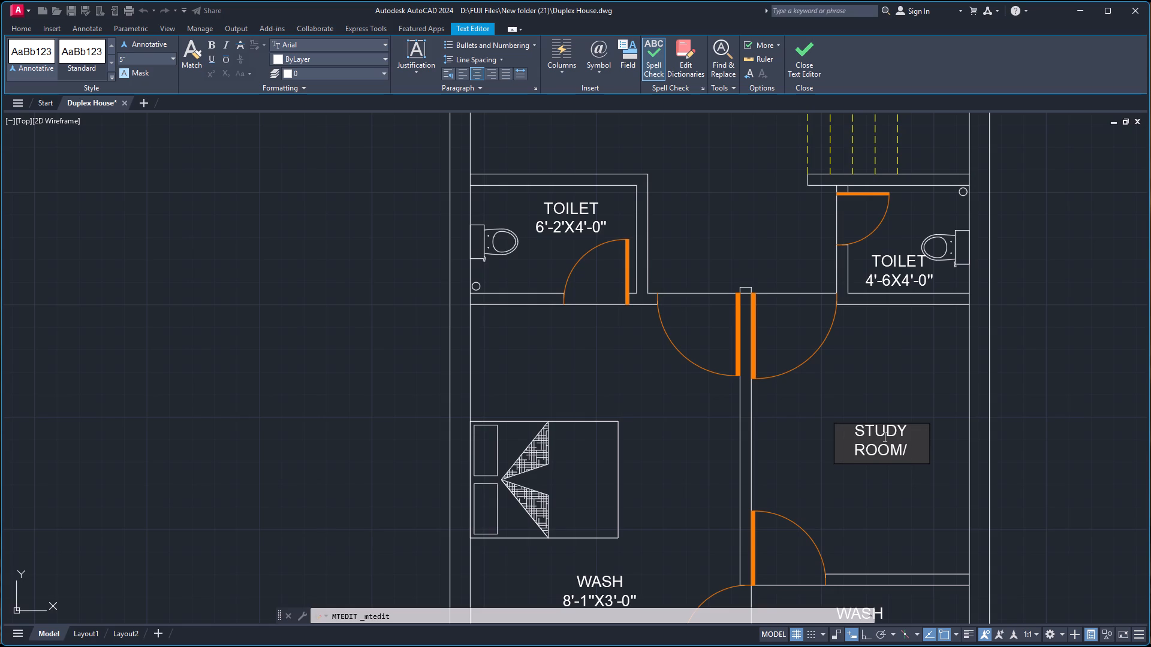
key("Return")
type("LI")
type("BRARY")
key("Return")
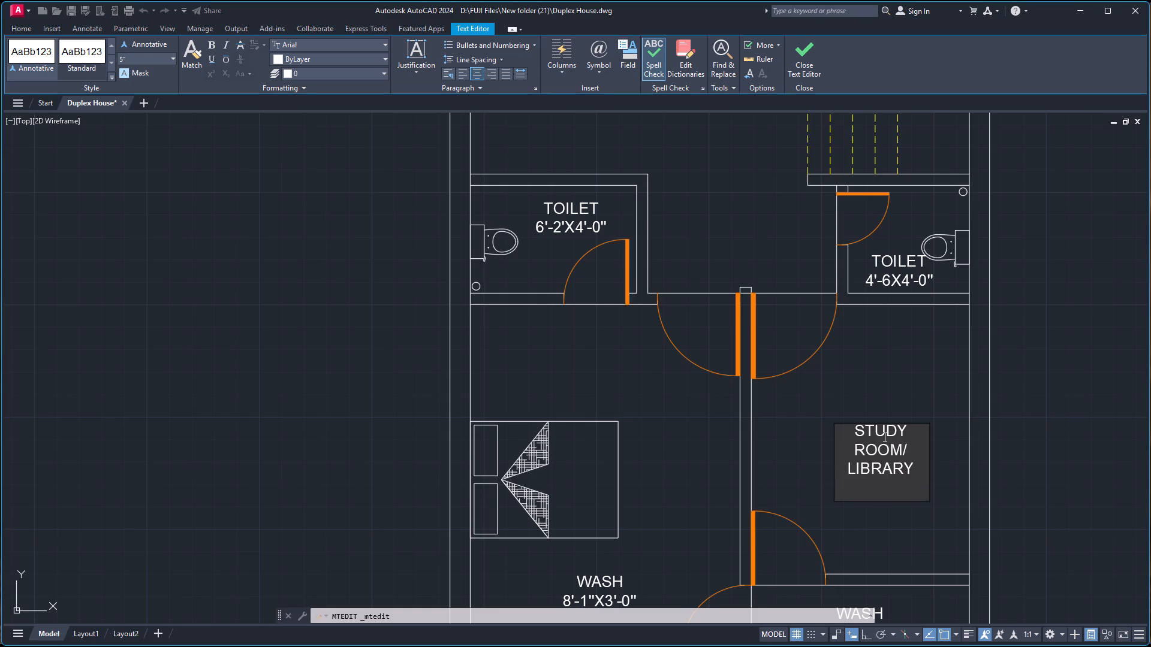
key("8")
key("minus")
key("BackSpace")
type("'-5''")
type("X10''")
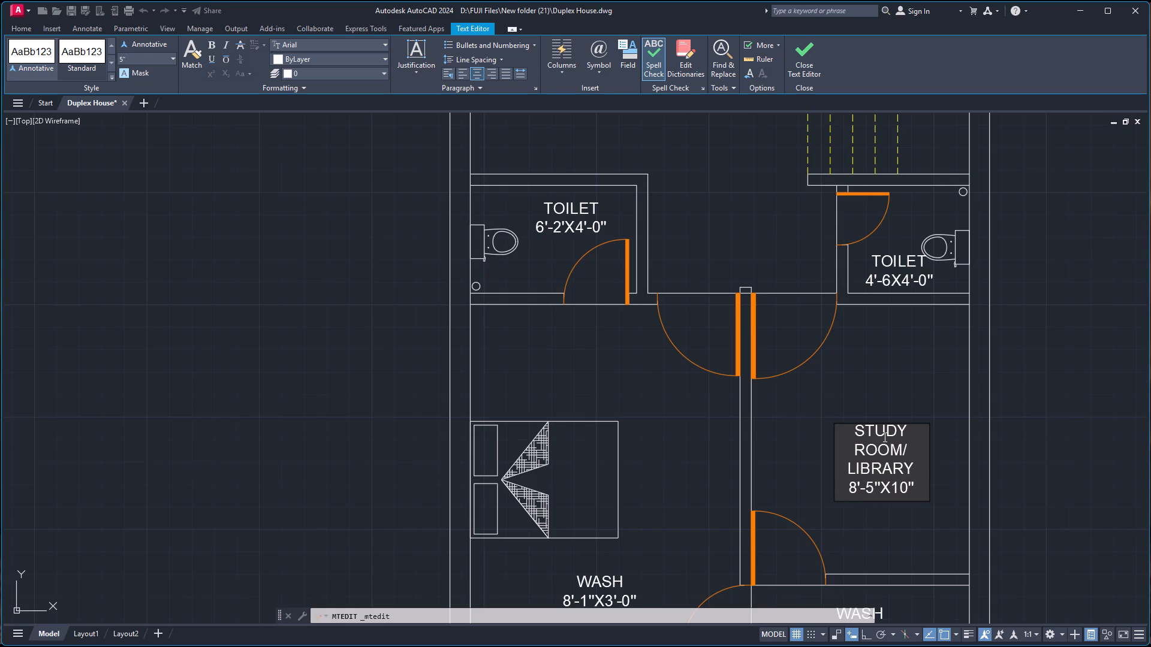
key("BackSpace")
type("-0''")
left_click(1074, 416)
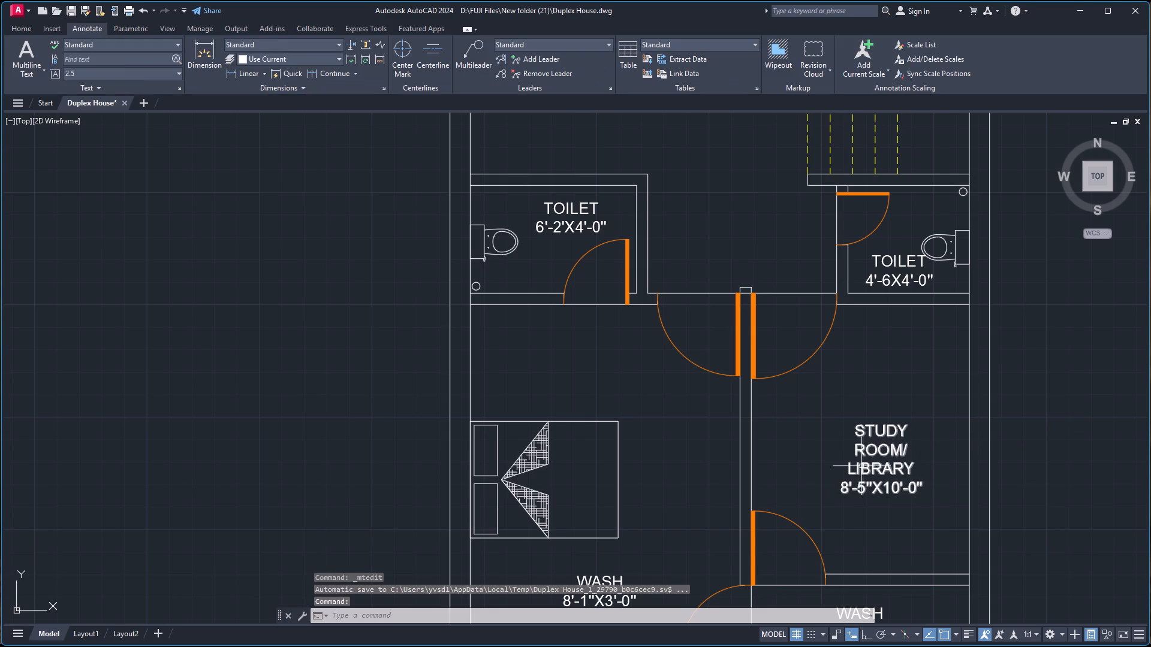
Widen the study room label's text box to the right so STUDY ROOM/ fits on one line.
left_click(868, 464)
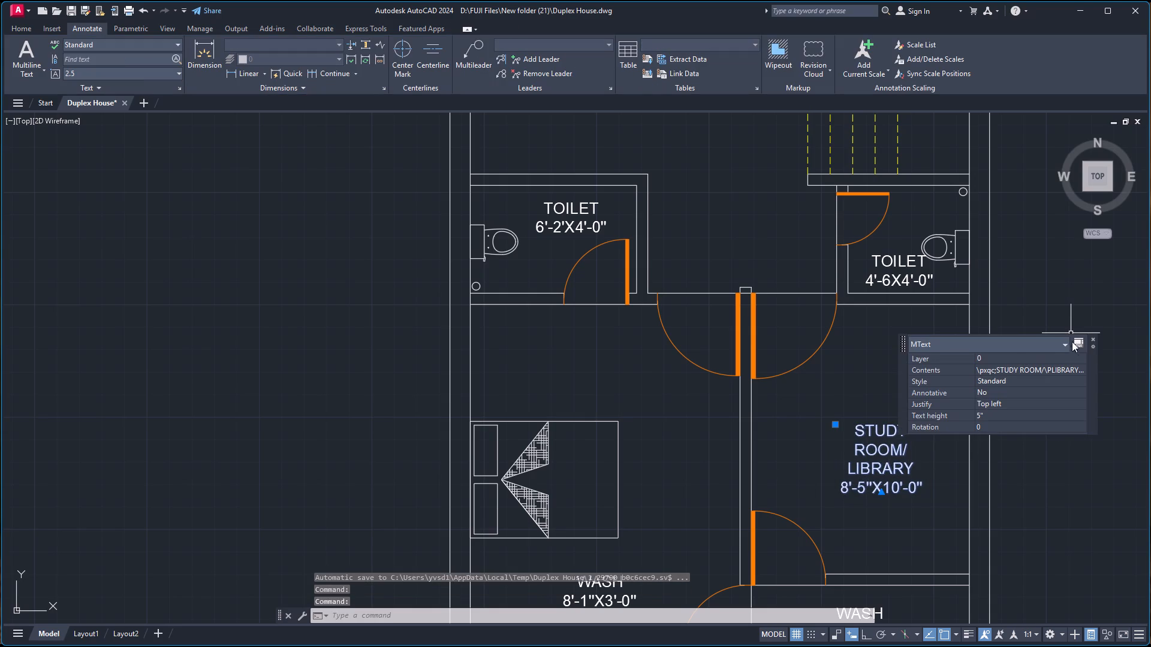
left_click(1090, 337)
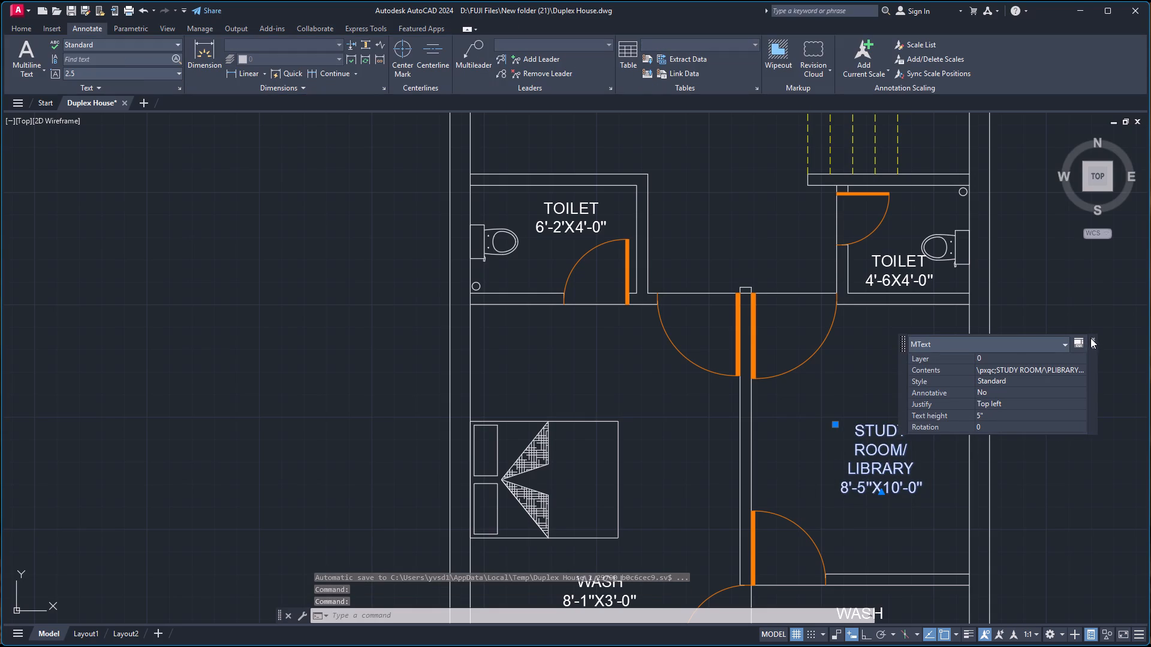
left_click(1093, 339)
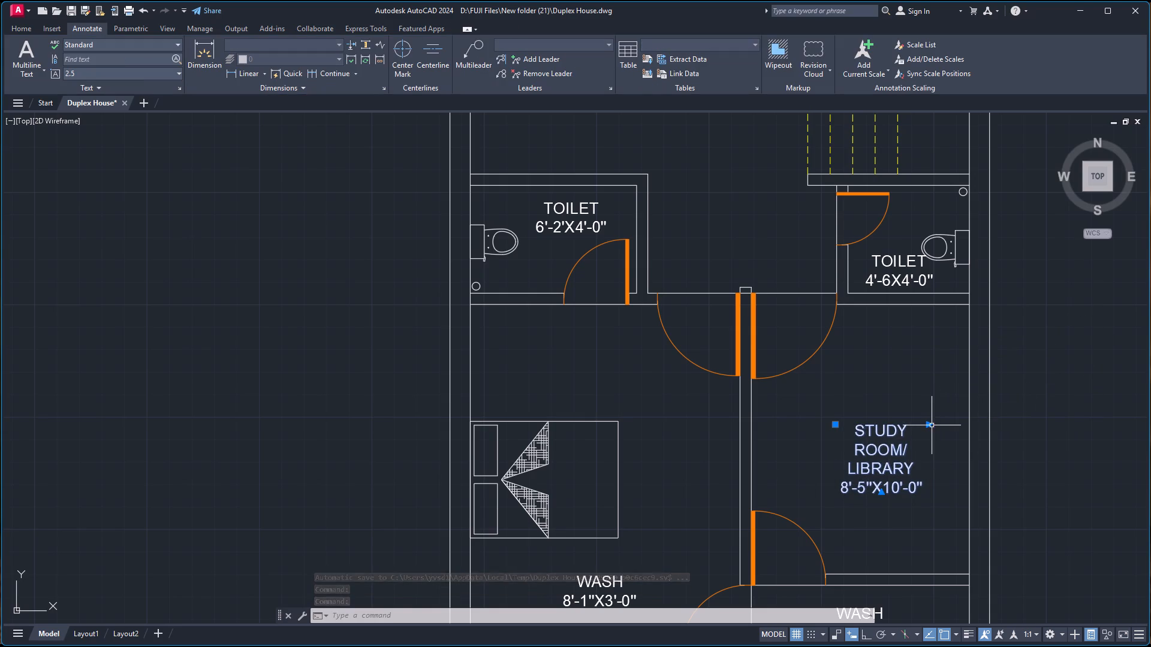
left_click(930, 426)
left_click(953, 424)
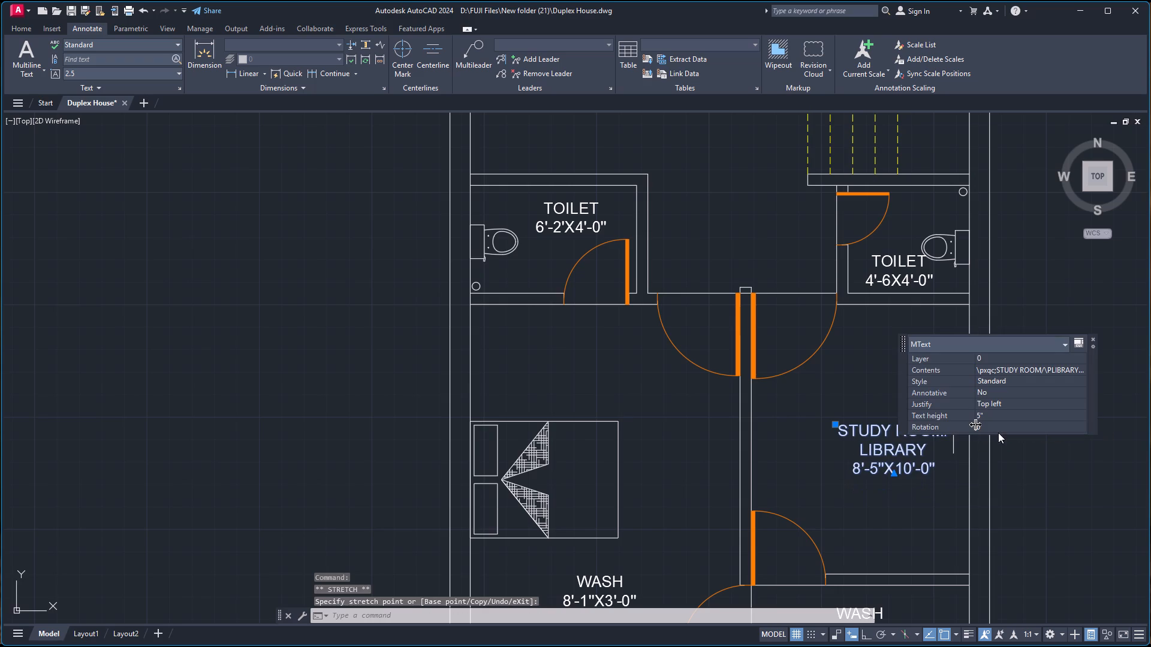
key("Escape")
Move the STUDY ROOM/LIBRARY label slightly left to centre it in its room.
left_click(891, 431)
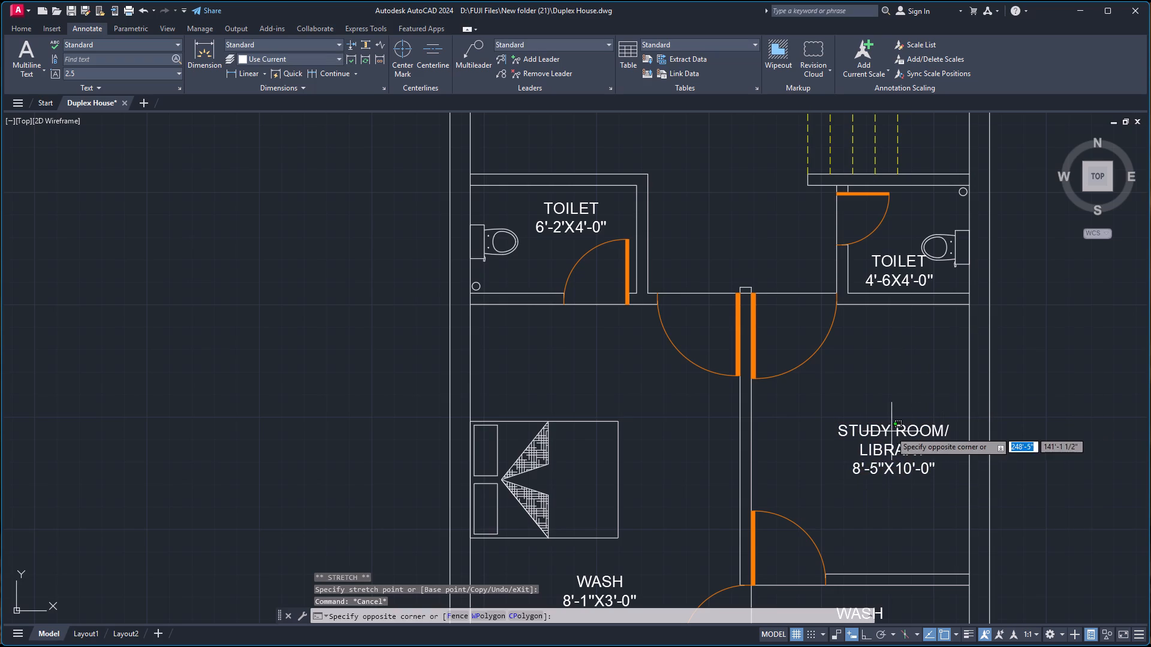
left_click(884, 462)
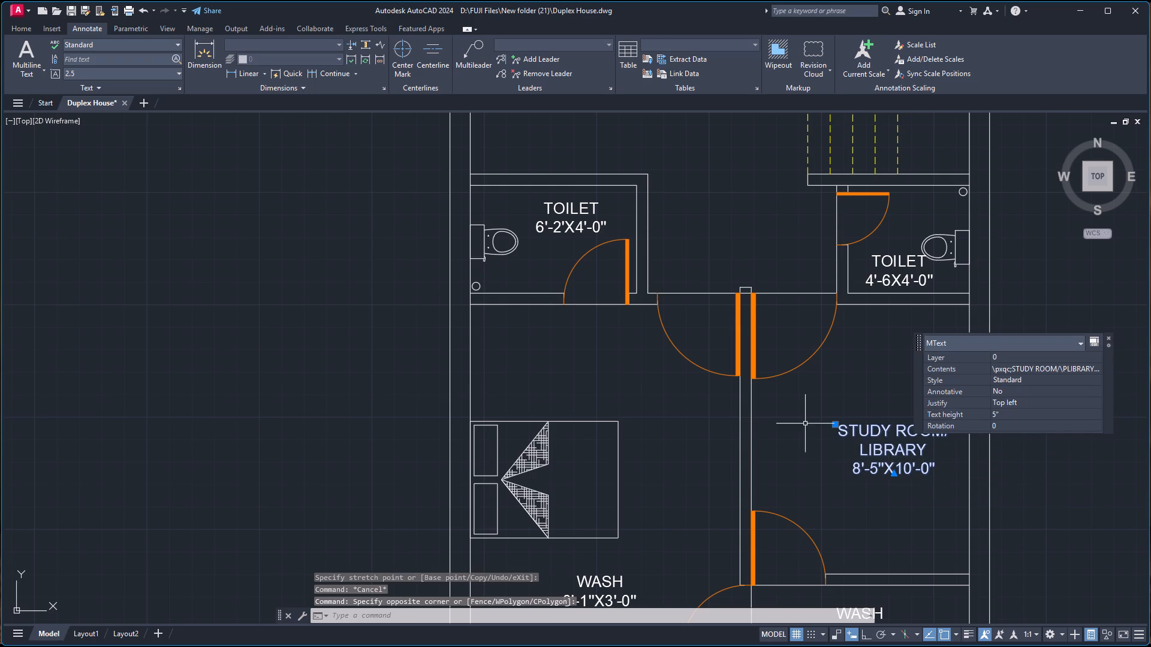
left_click(836, 424)
left_click(812, 424)
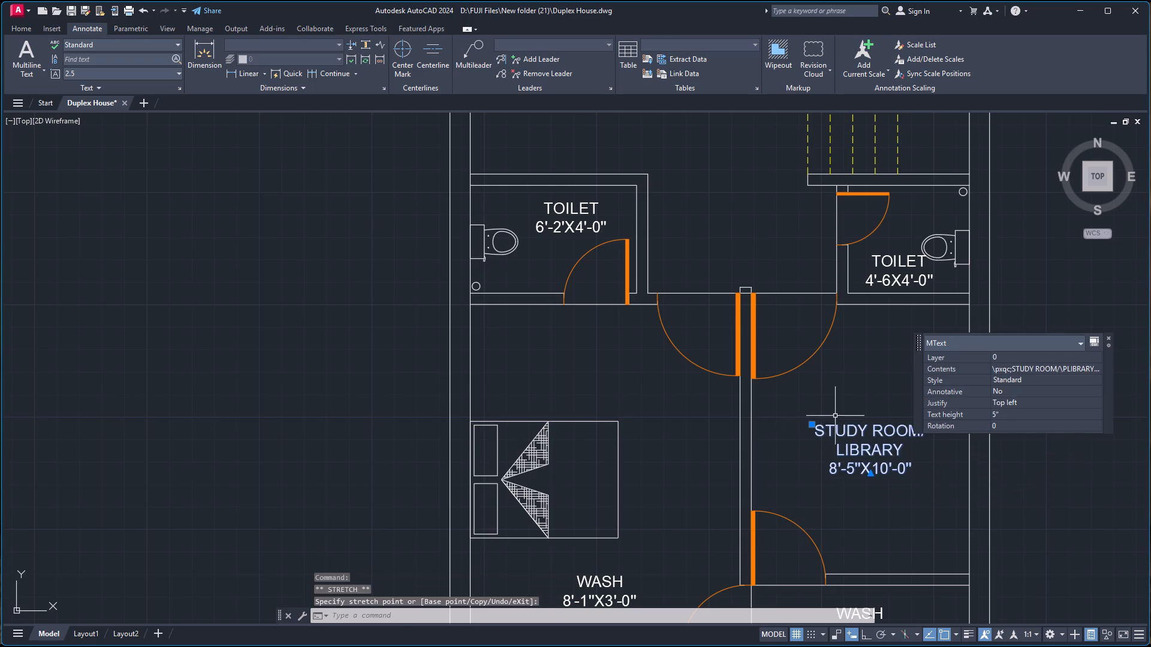
key("Escape")
Move the 4'-6X4'-0'' TOILET label slightly left, further from the toilet fixture.
left_click(895, 259)
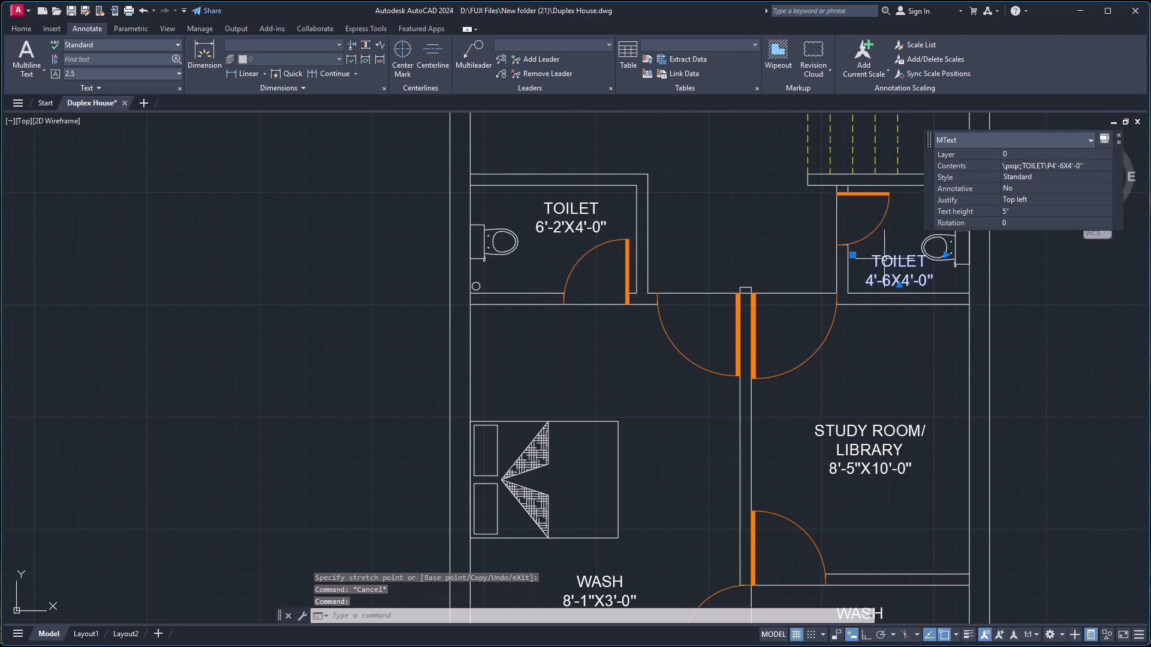
left_click(851, 257)
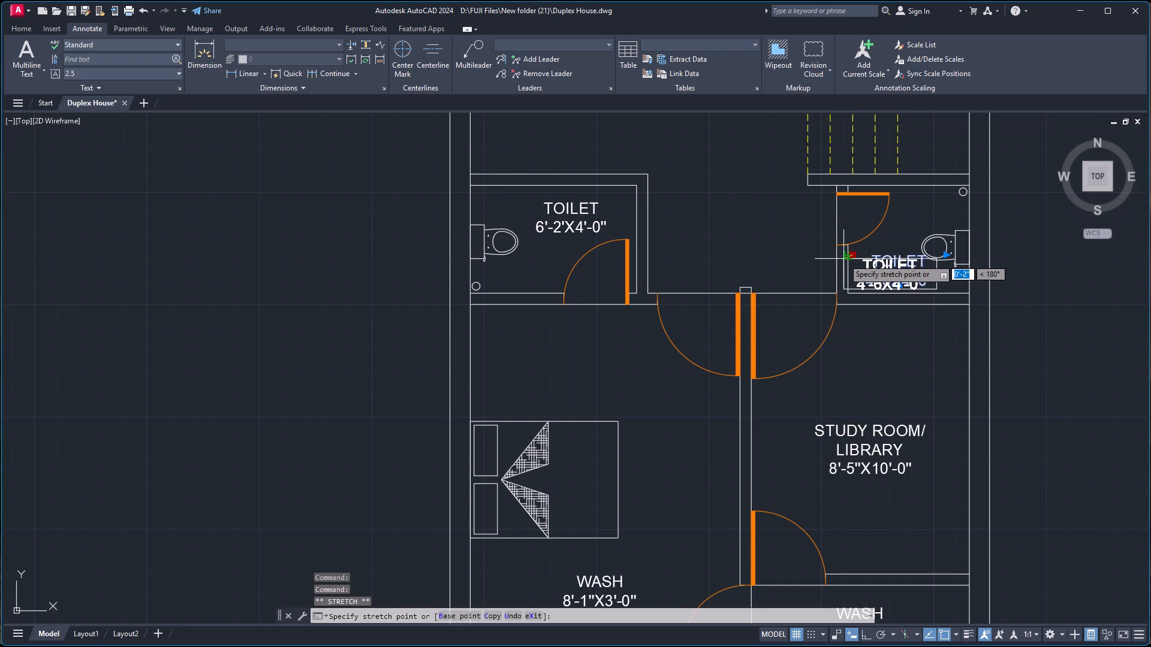
scroll(844, 258, "up", 2)
left_click(843, 258)
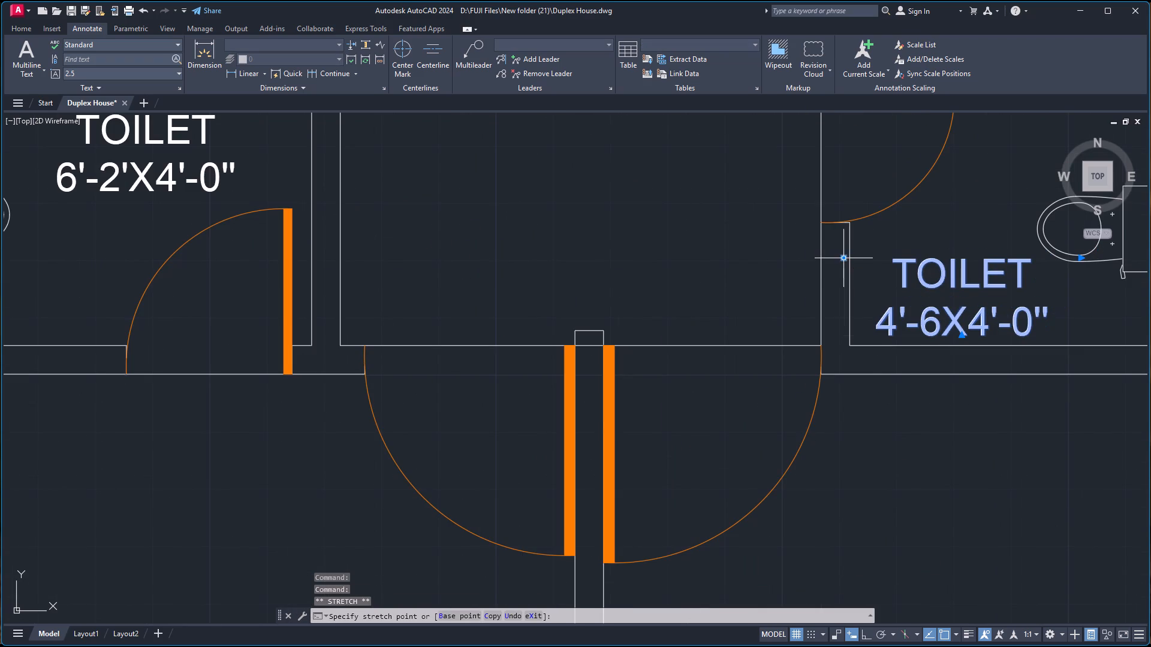
key("Escape")
Replace the WASH label below the bed in the second plan's lower-left room with BEDROOM-3 and 10'-0''X13'-0'' on a second line.
scroll(947, 297, "down", 3)
scroll(963, 443, "down", 1)
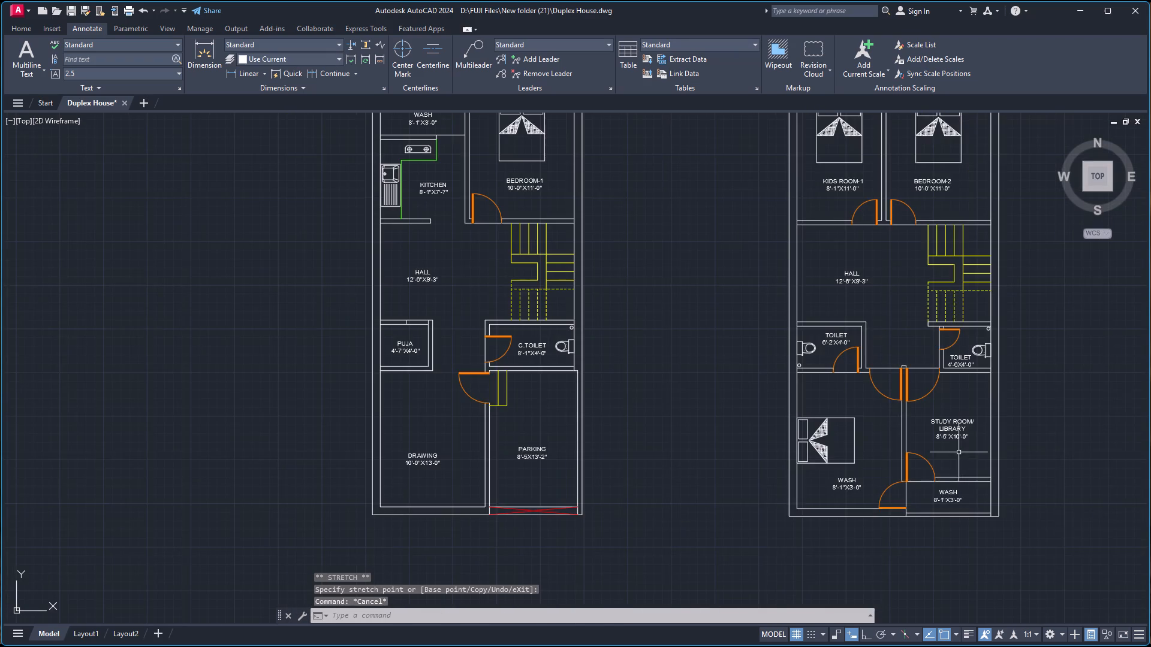
scroll(918, 511, "up", 3)
double_click(759, 370)
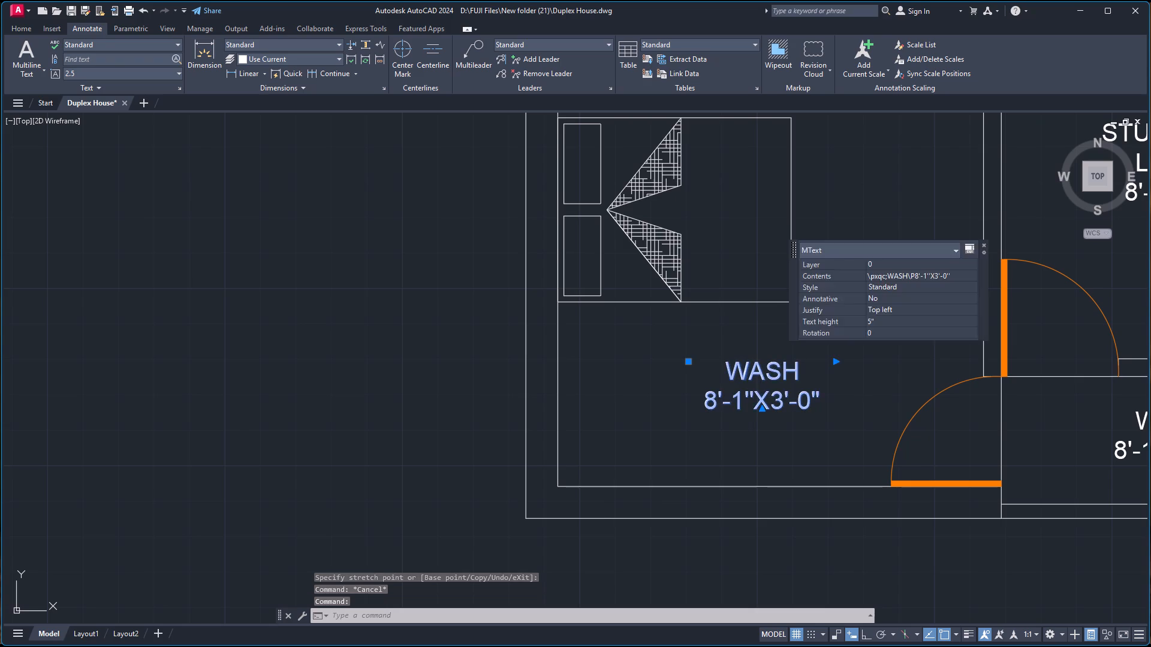
key("ctrl+a")
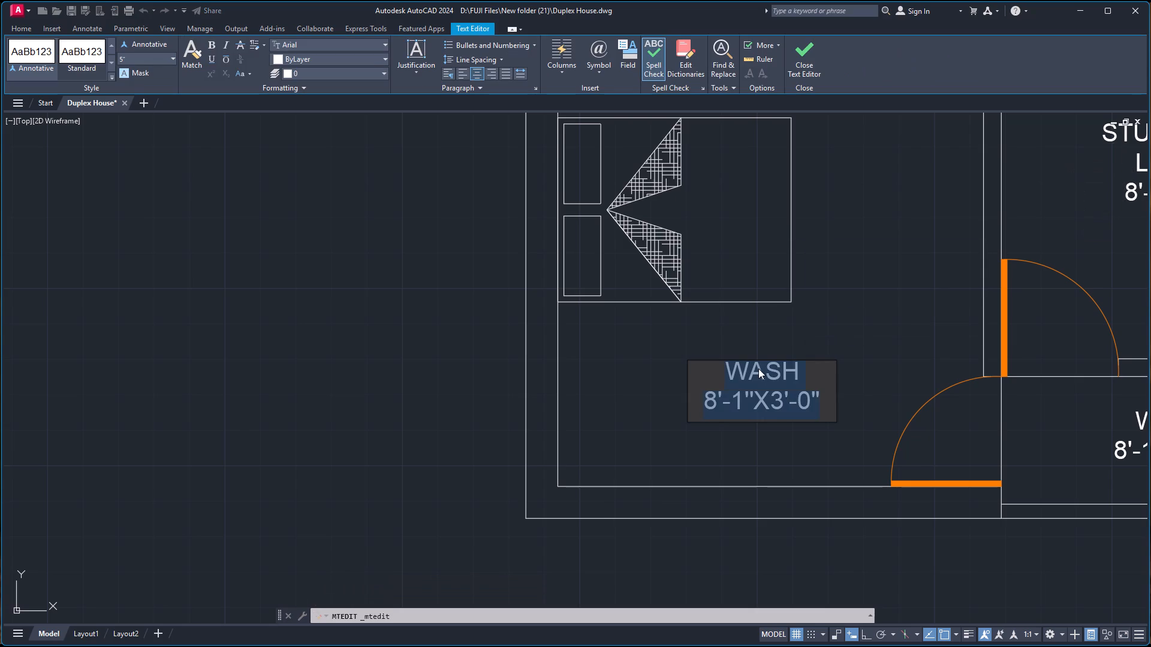
type("BEDO")
key("BackSpace")
type("ROOM")
key("BackSpace")
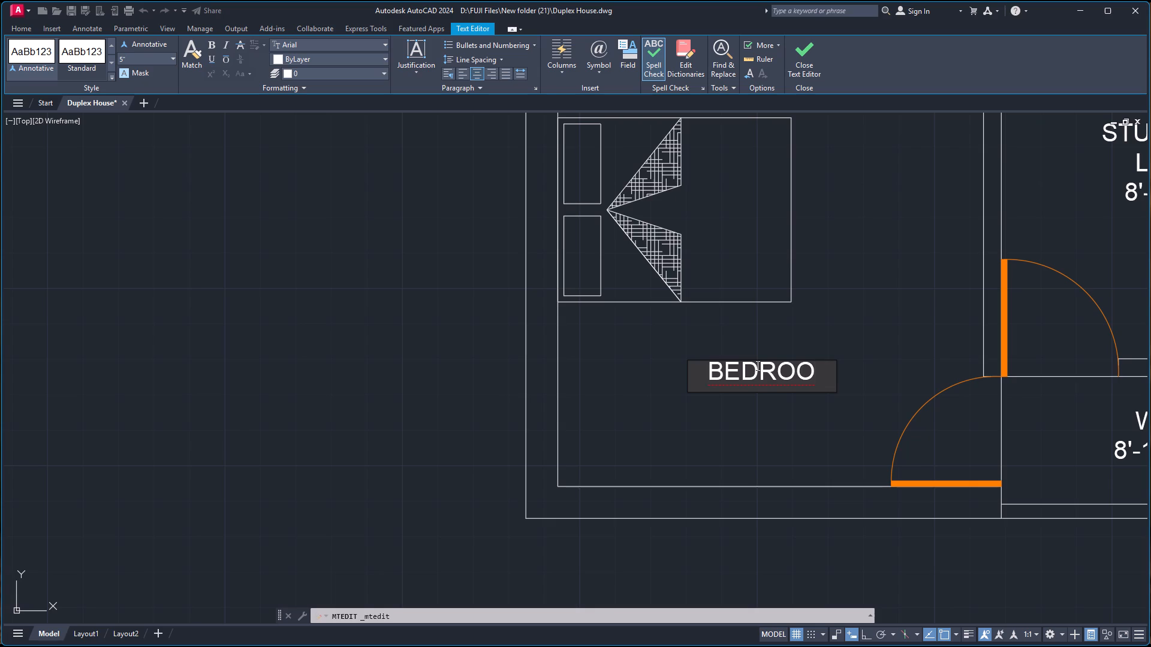
key("m")
type("-3")
key("Return")
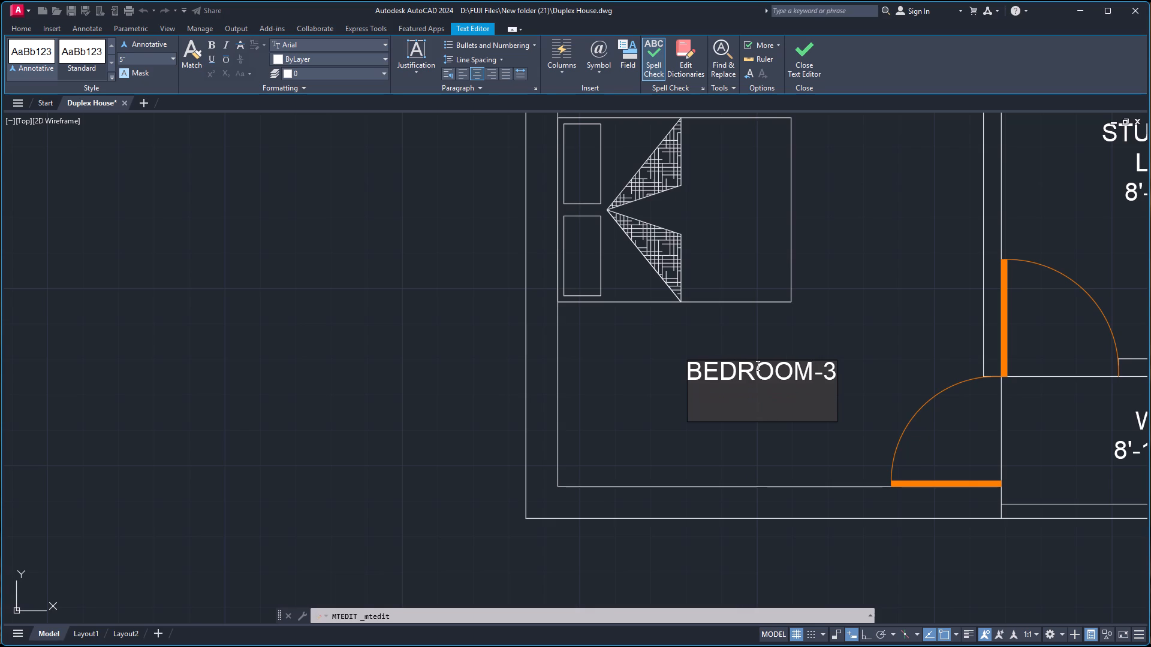
type("10'-0''")
type("X13'-")
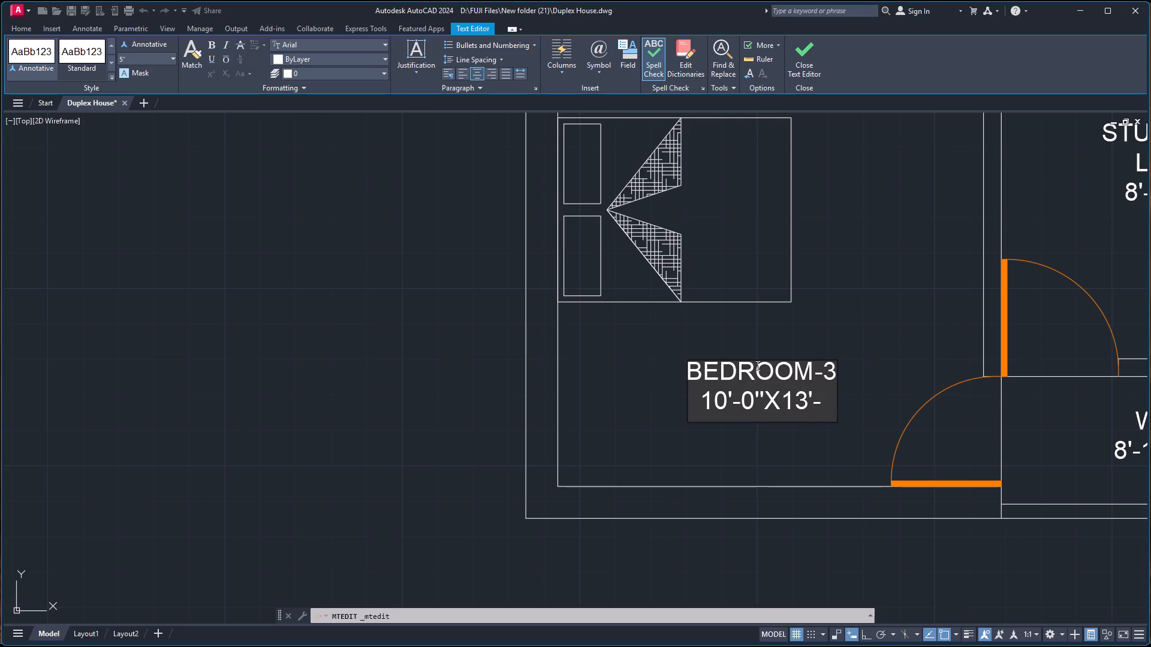
type("0''")
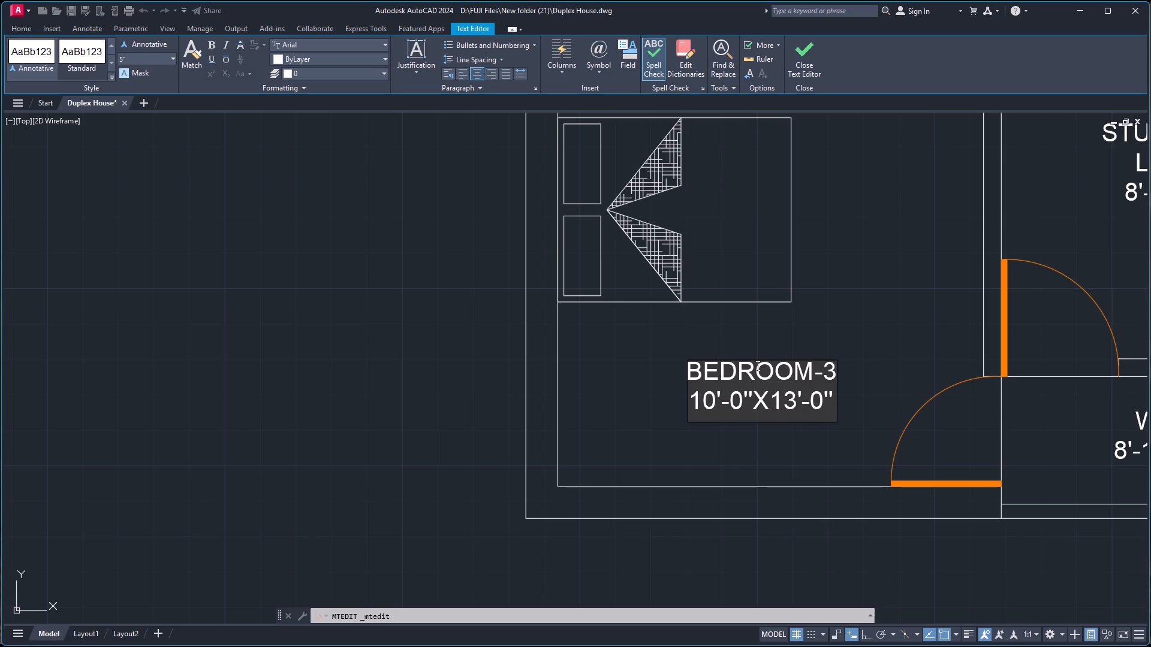
left_click(917, 247)
Replace the WASH label below the study room in the second plan with BALCONY and 8'-1''X3'-0'' on a second line.
scroll(1063, 461, "down", 3)
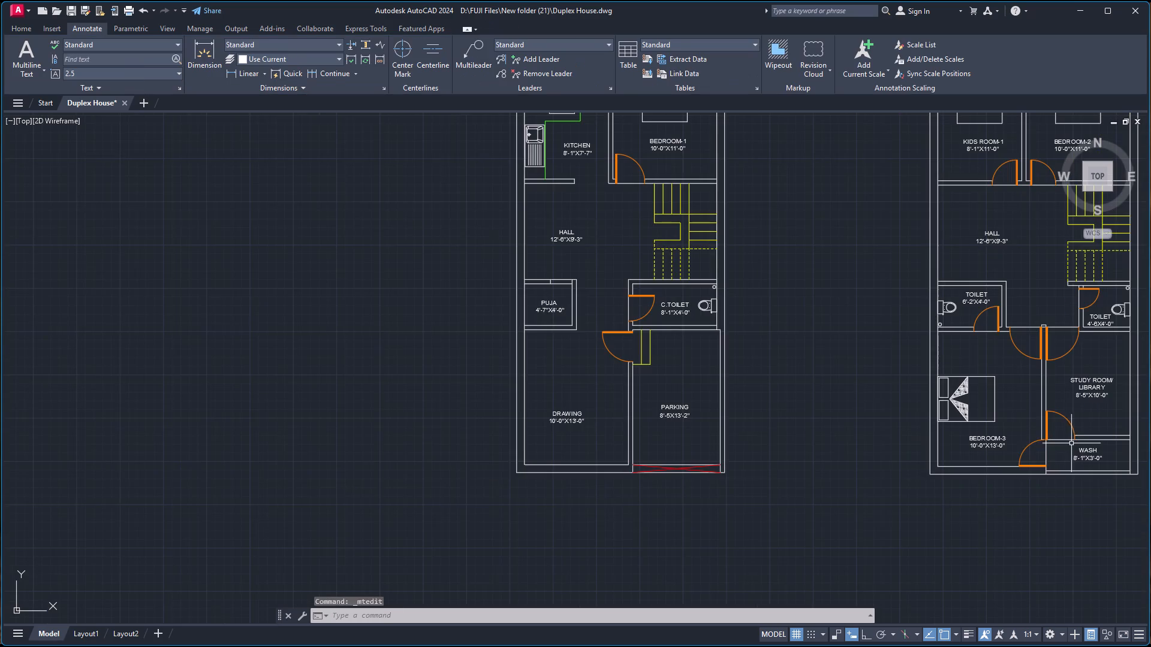
scroll(1138, 452, "up", 2)
scroll(1039, 451, "up", 2)
double_click(1072, 447)
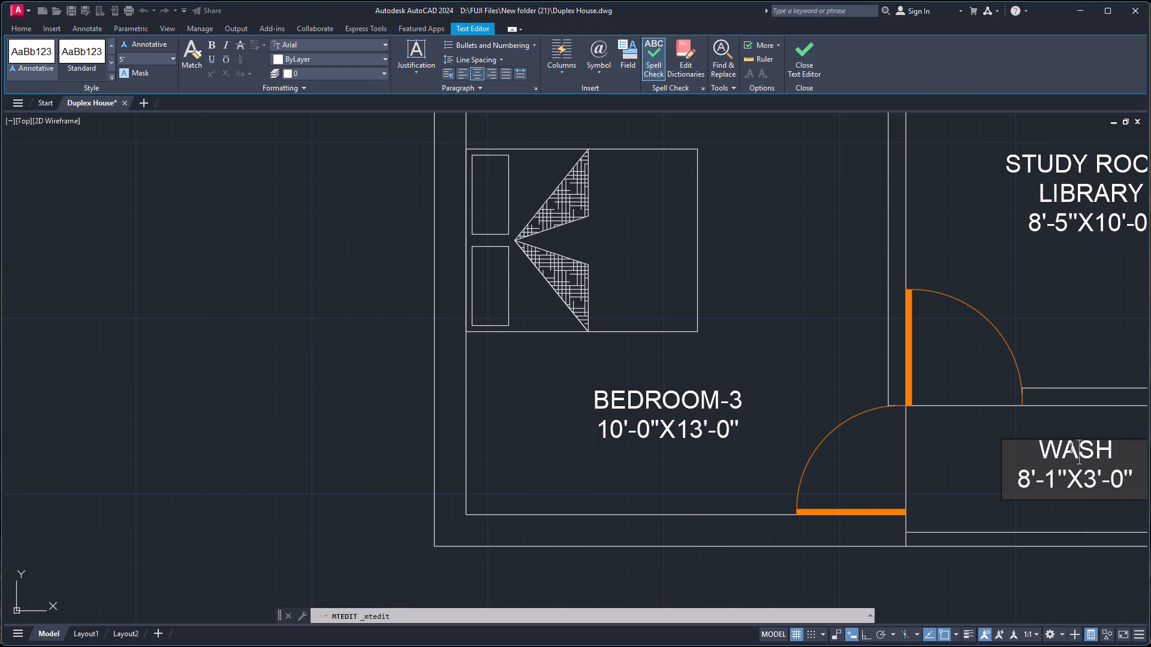
key("ctrl+a")
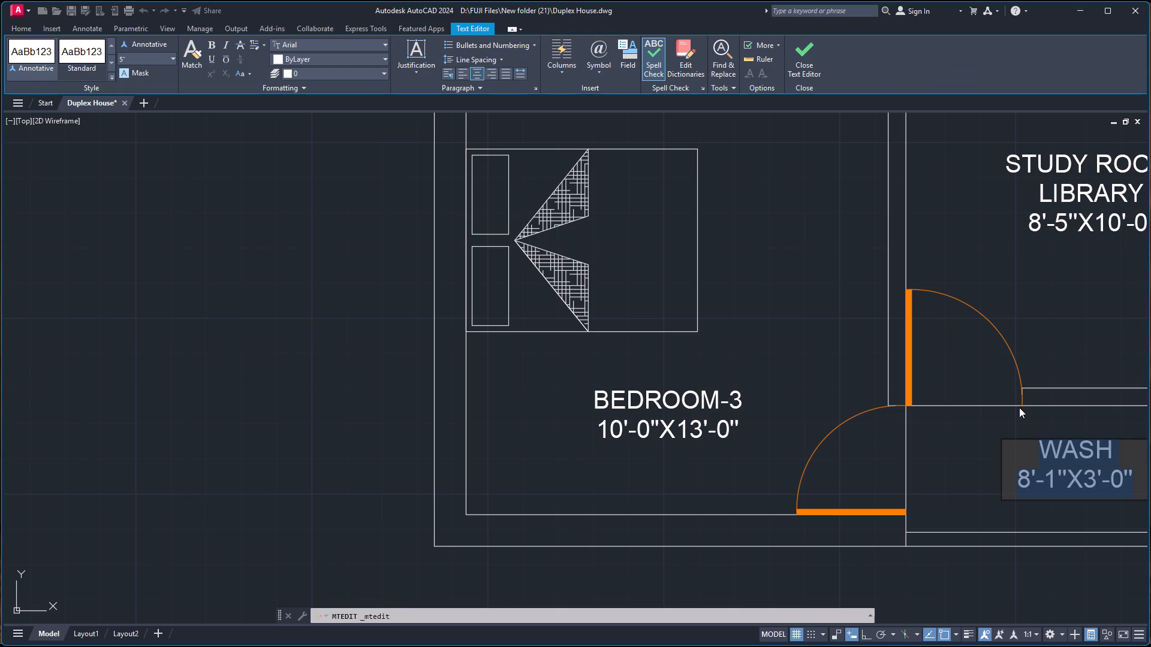
type("BAL")
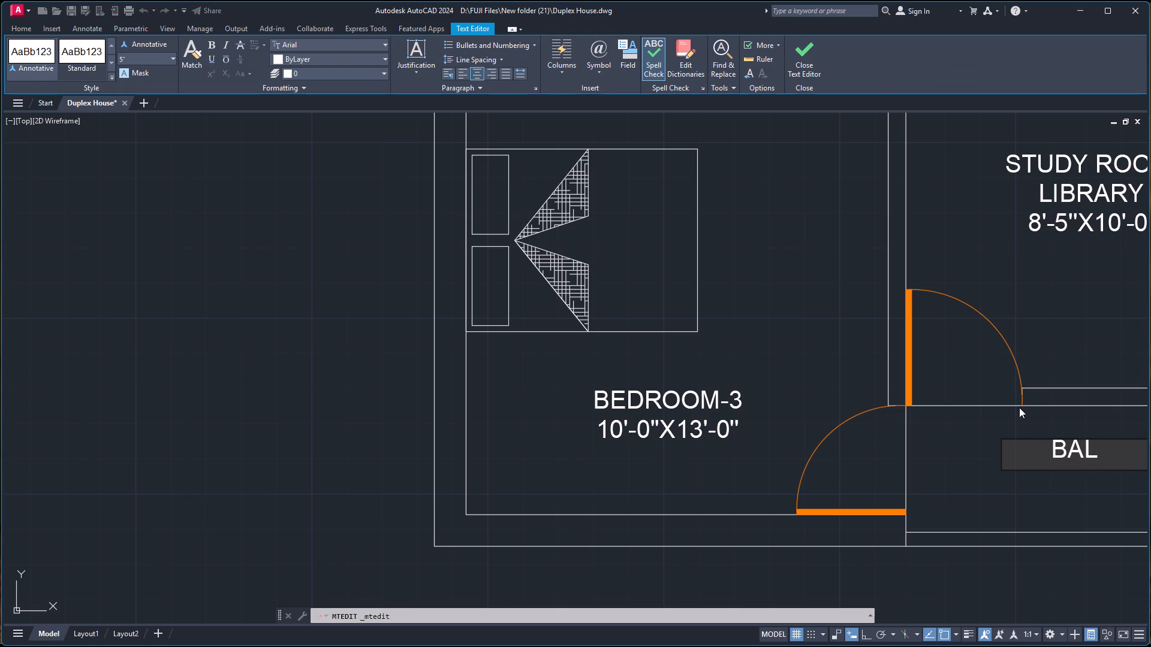
type("CONY")
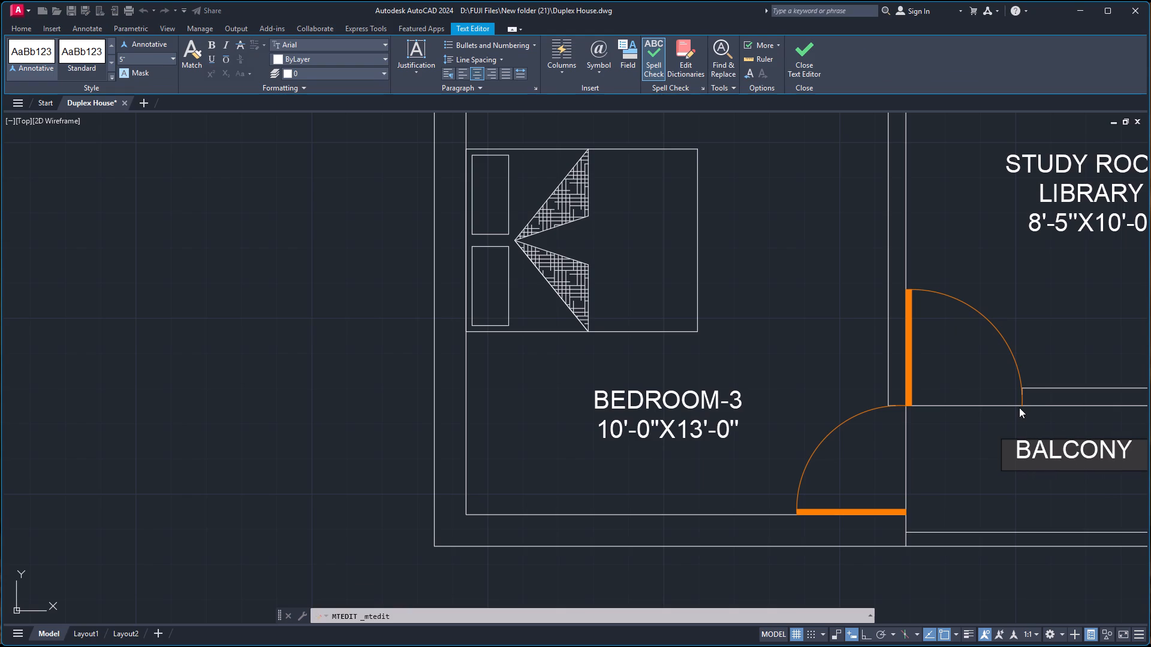
key("Return")
type("8'-")
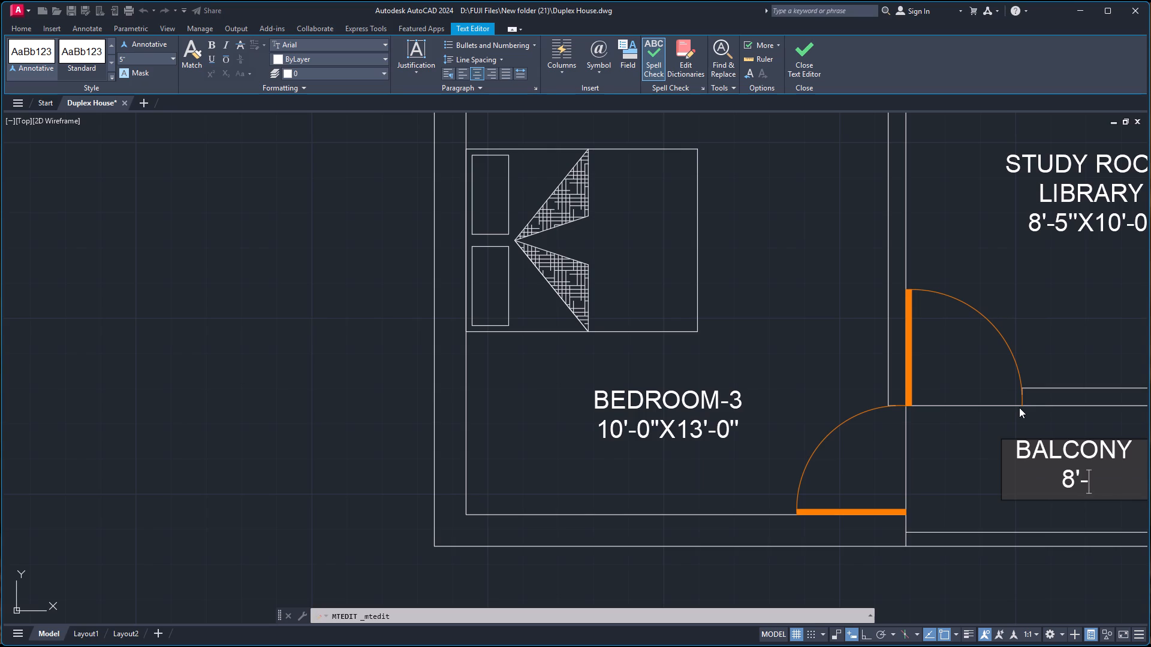
key("1")
type("''")
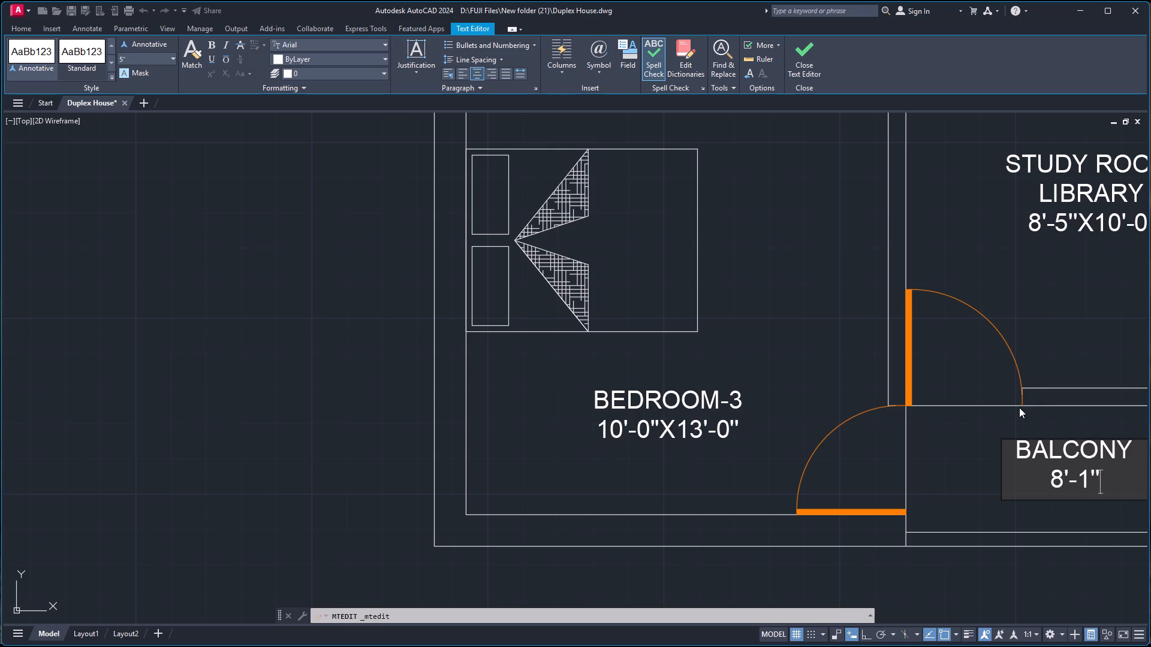
type("X3")
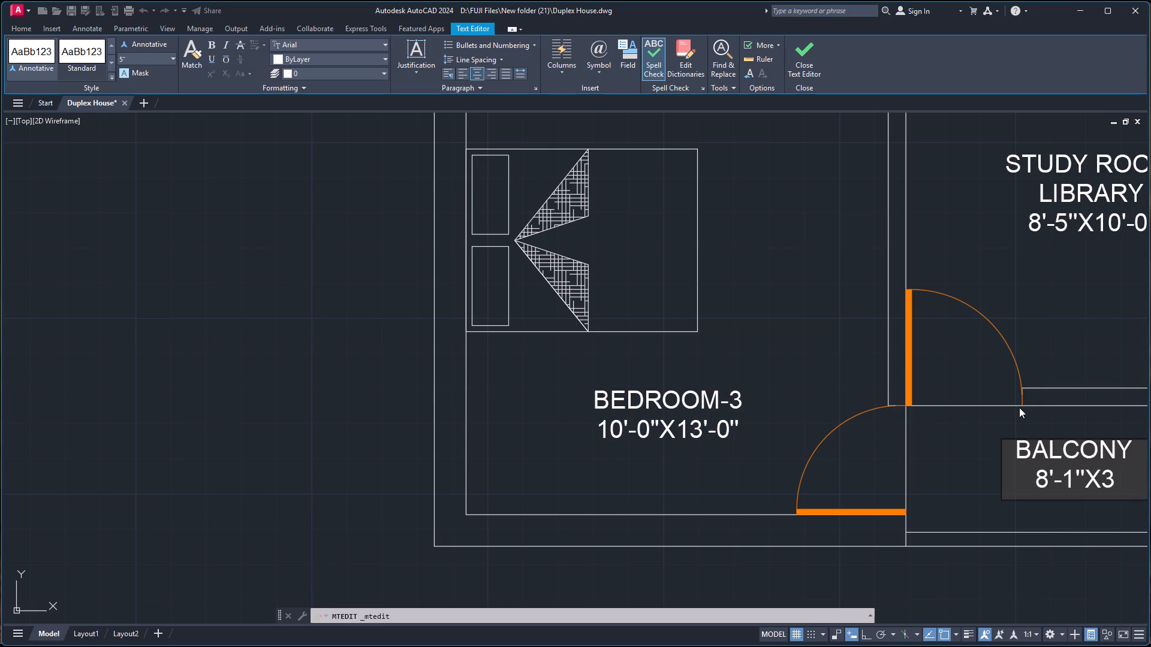
type("'-")
type("0''")
left_click(951, 480)
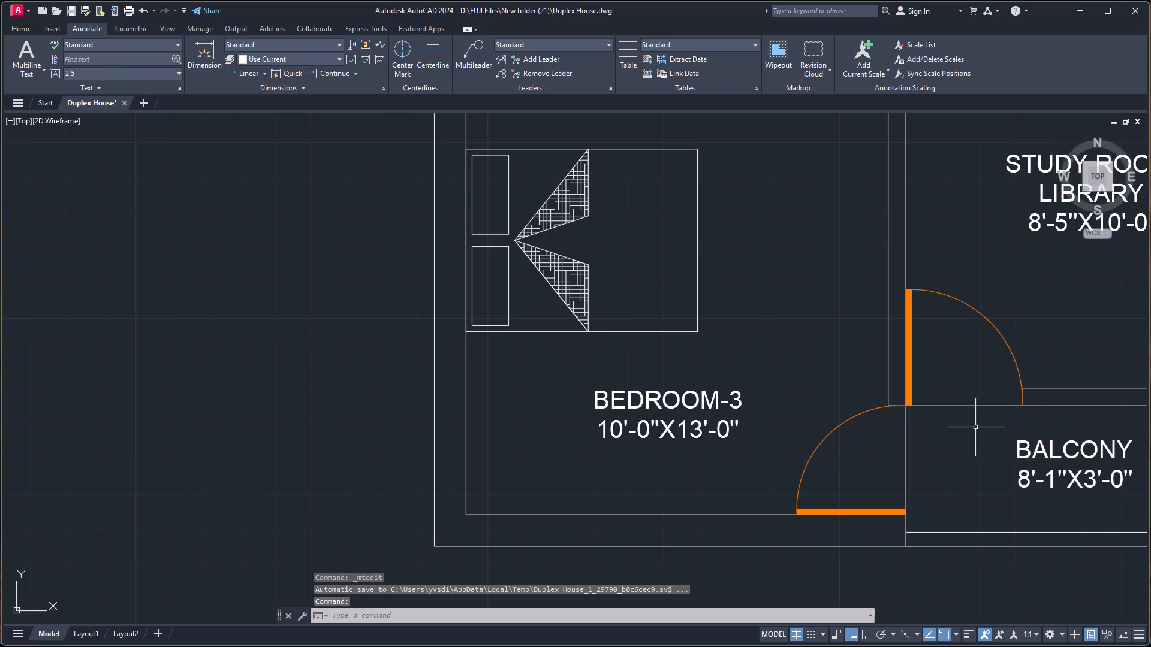
Create a new layer named HATCH with colour 8, make it the current layer, and collapse the layer manager.
scroll(981, 385, "down", 4)
scroll(936, 231, "down", 1)
scroll(885, 108, "up", 1)
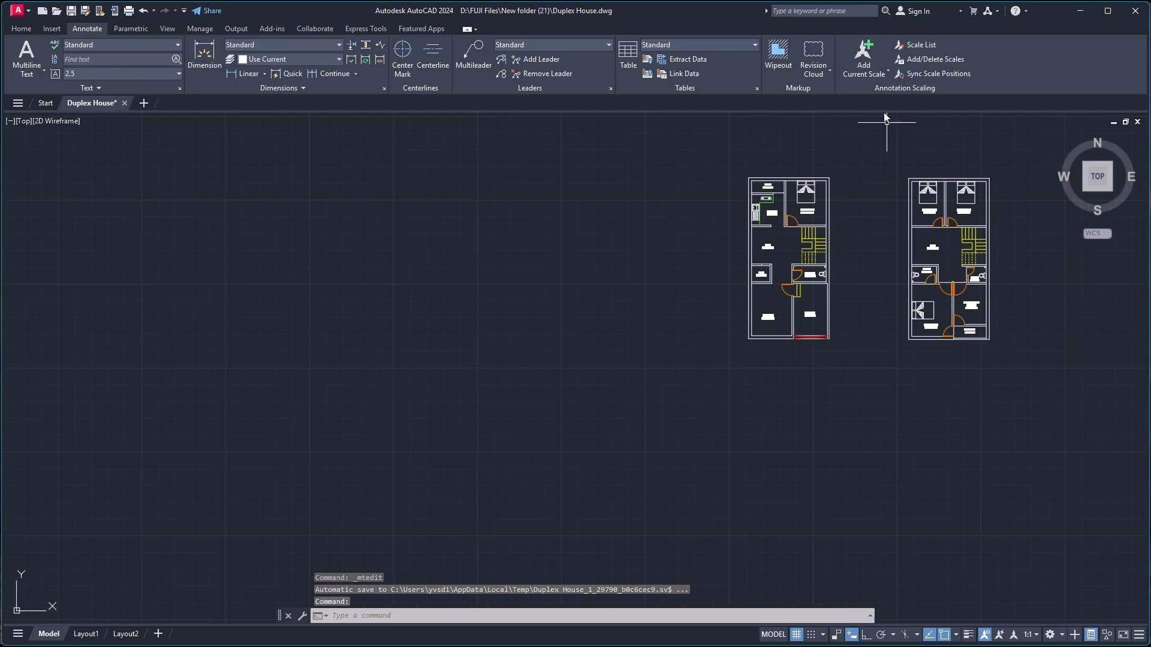
scroll(873, 160, "up", 2)
scroll(876, 201, "down", 1)
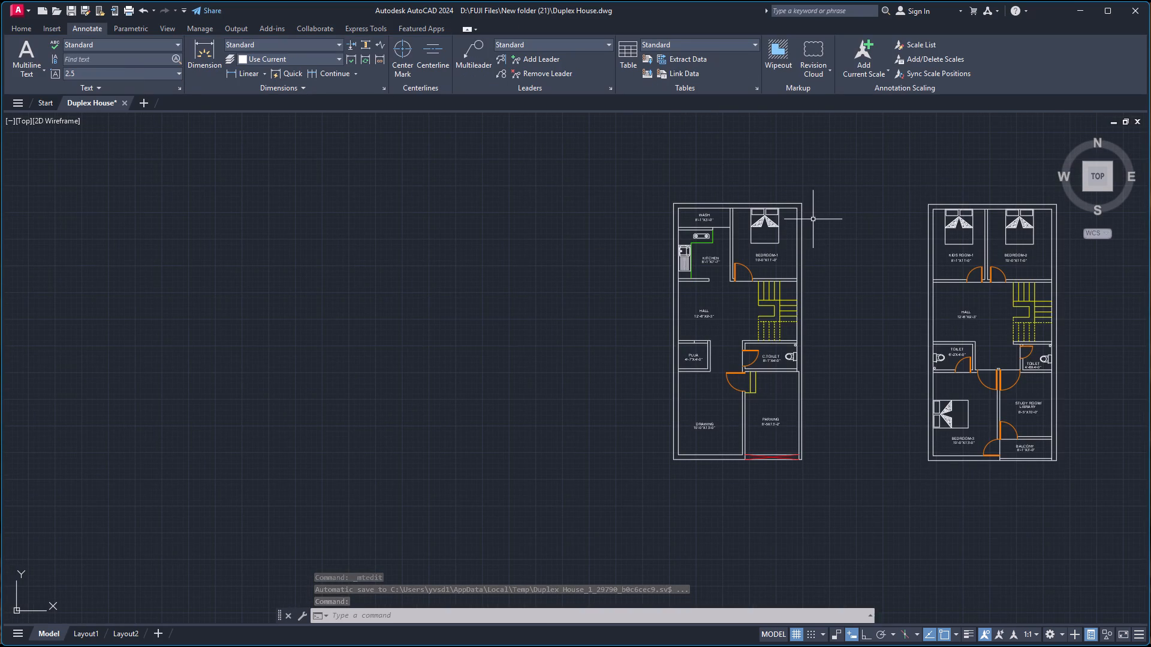
scroll(831, 220, "up", 1)
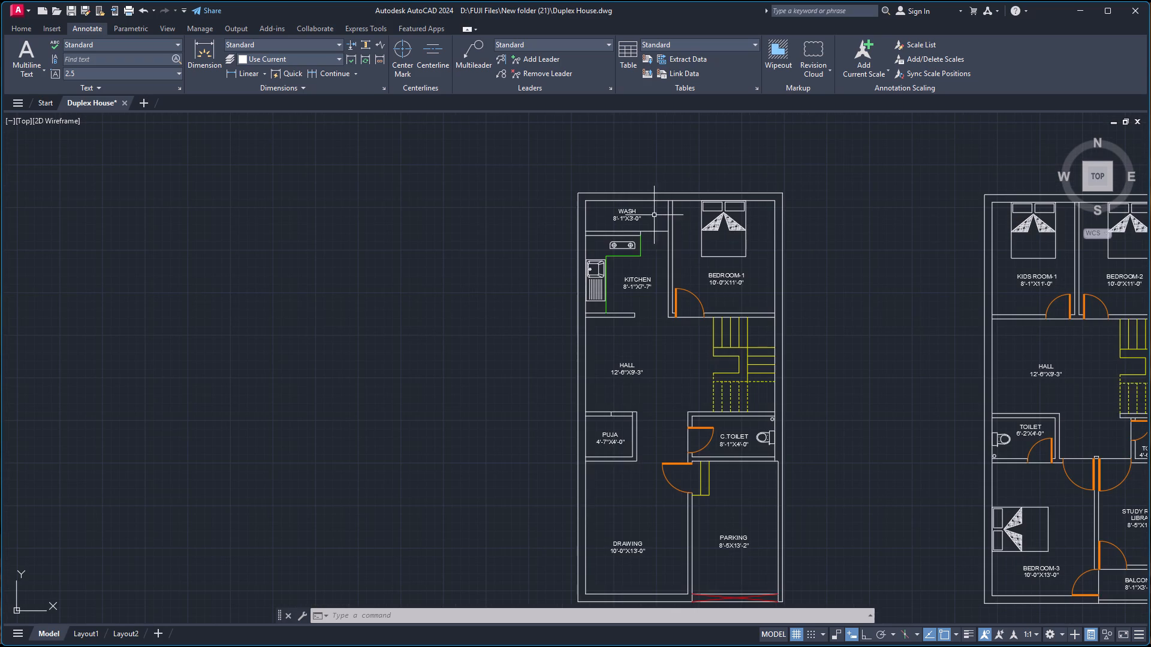
left_click(20, 26)
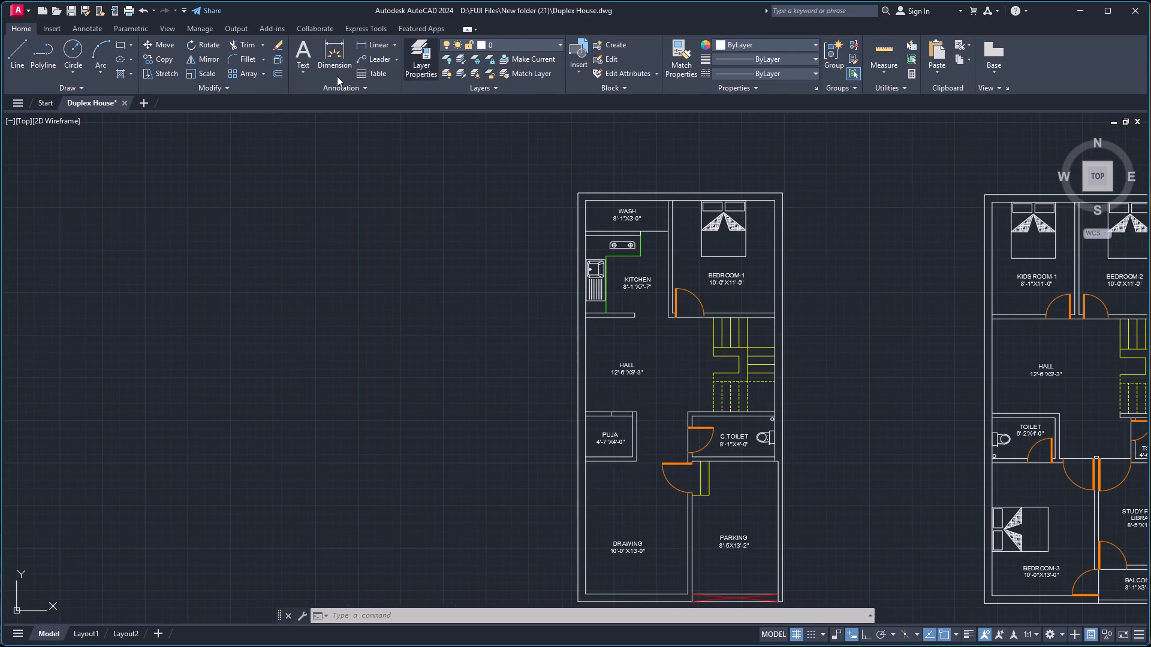
left_click(419, 47)
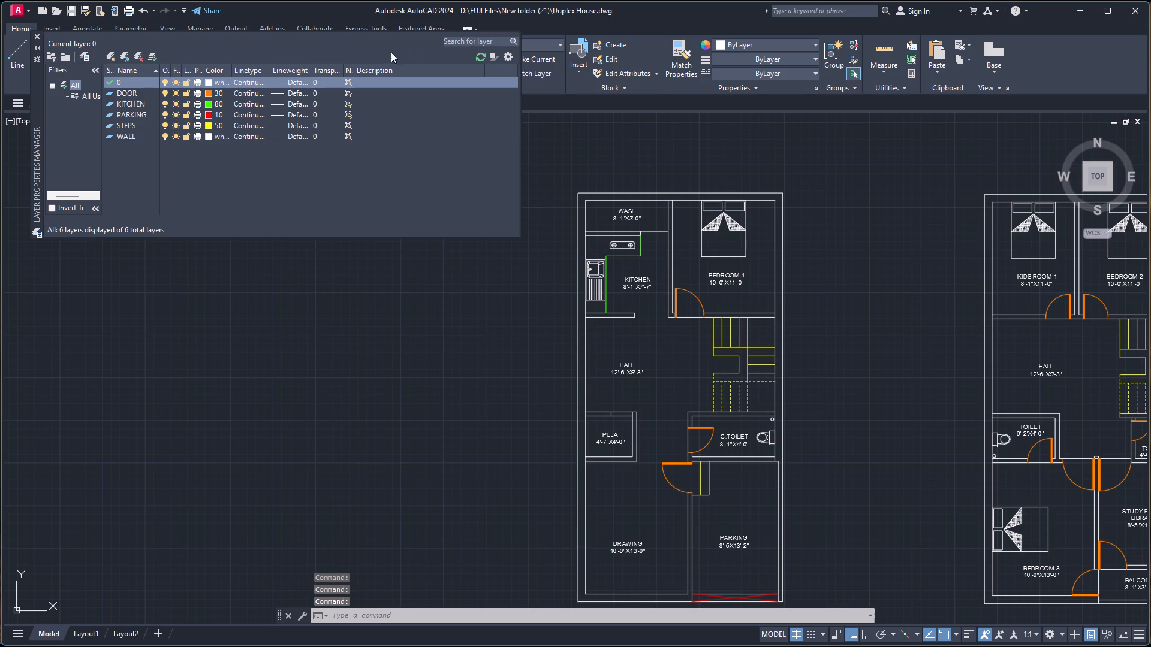
left_click(110, 59)
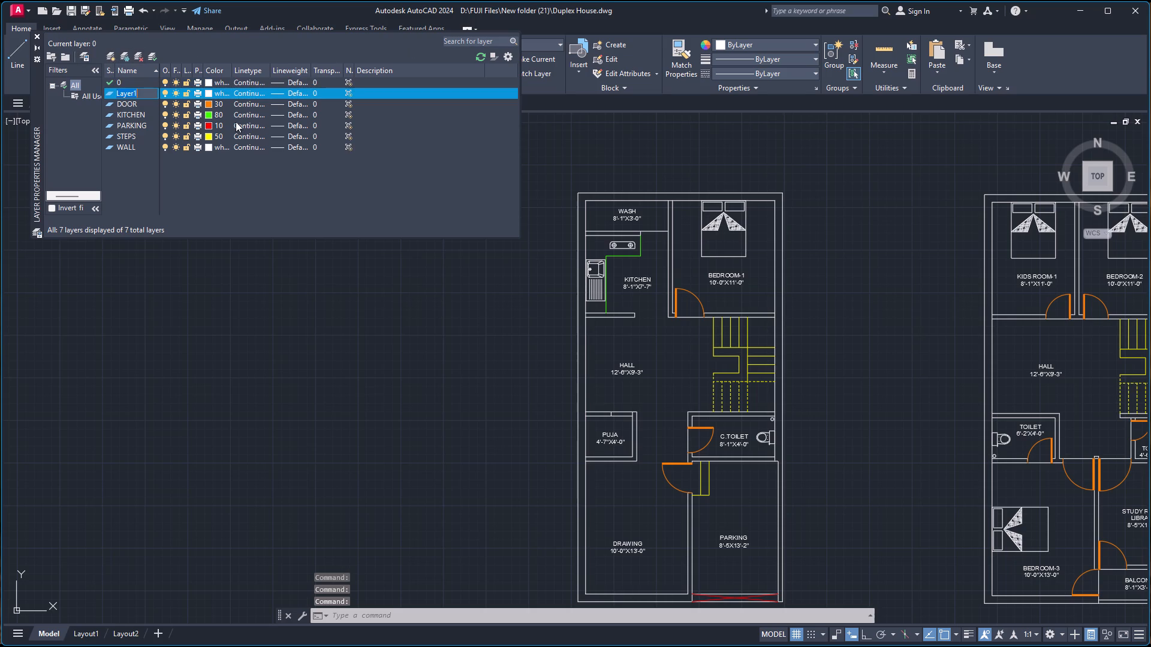
type("HA")
type("TCH")
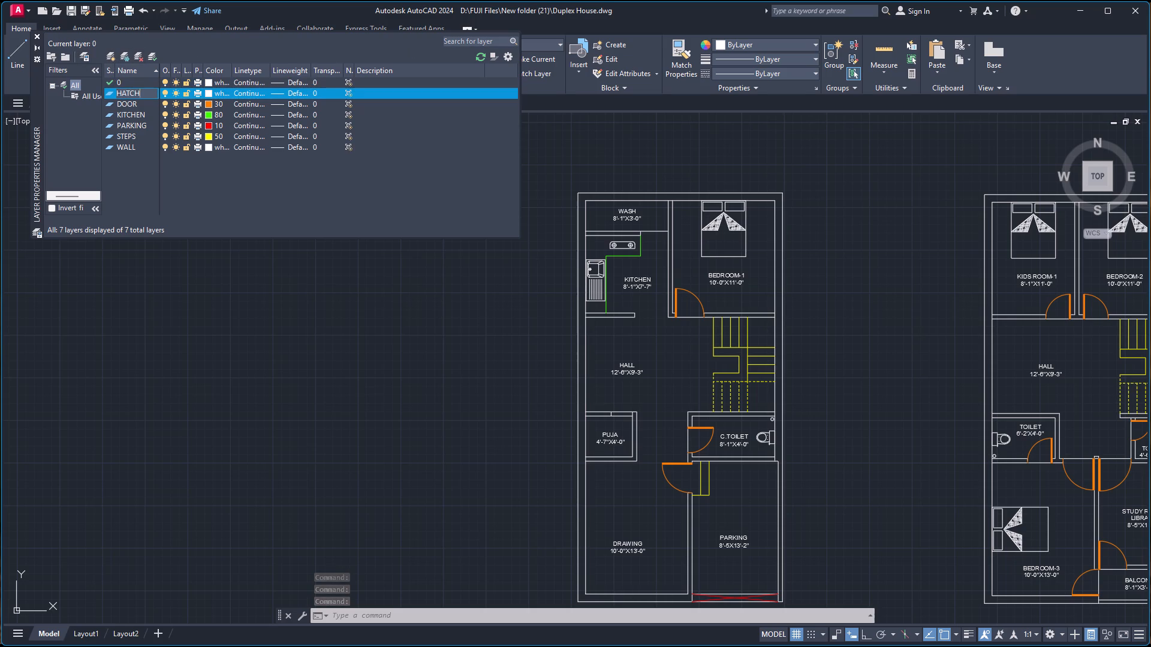
key("Return")
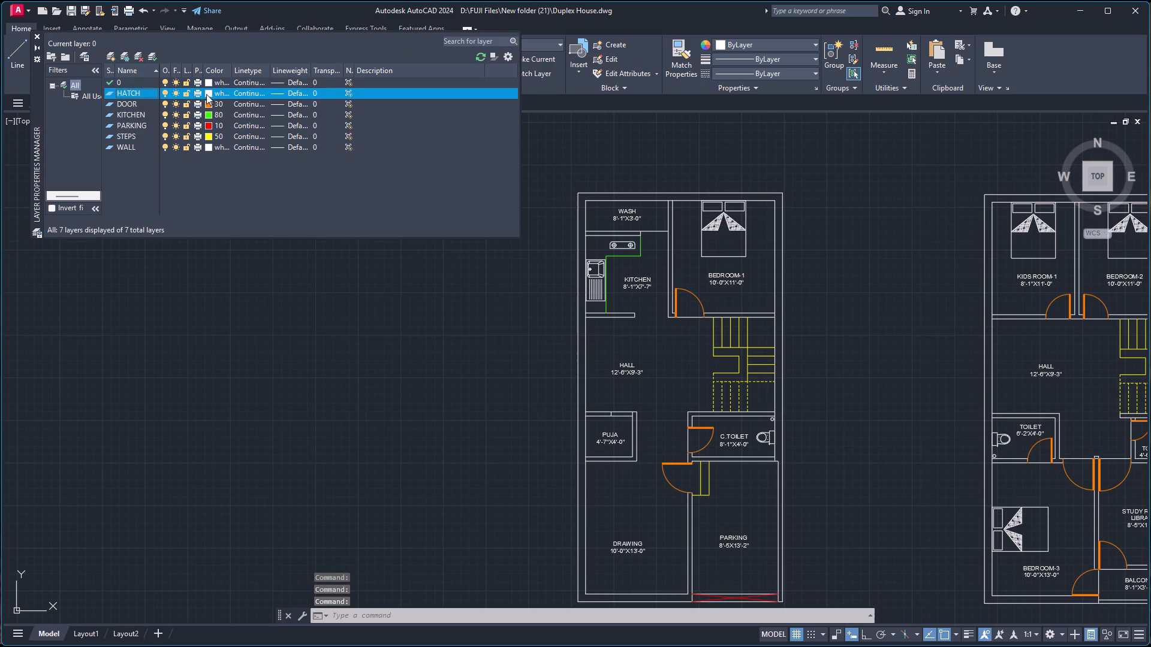
left_click(206, 93)
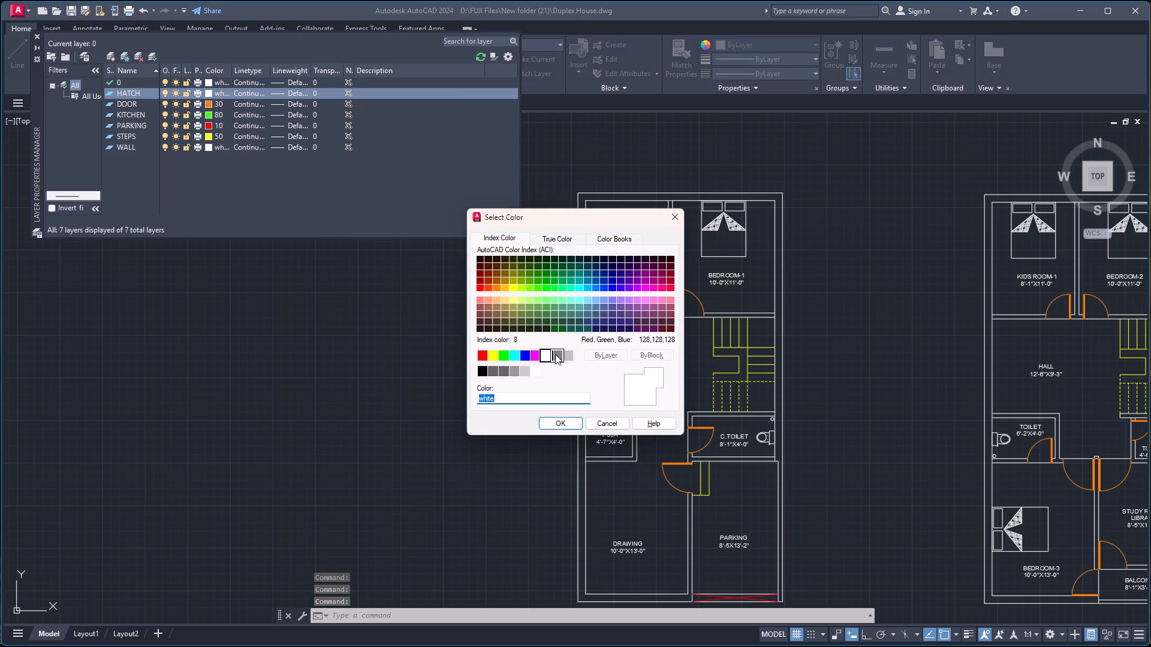
left_click(558, 353)
left_click(556, 424)
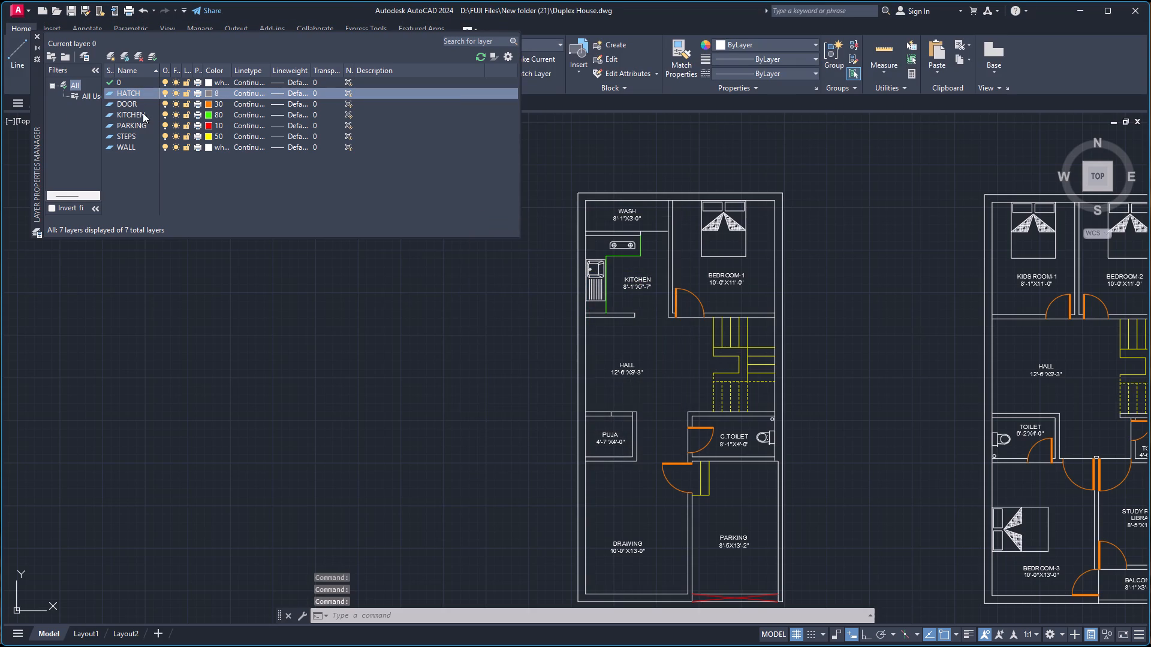
double_click(135, 92)
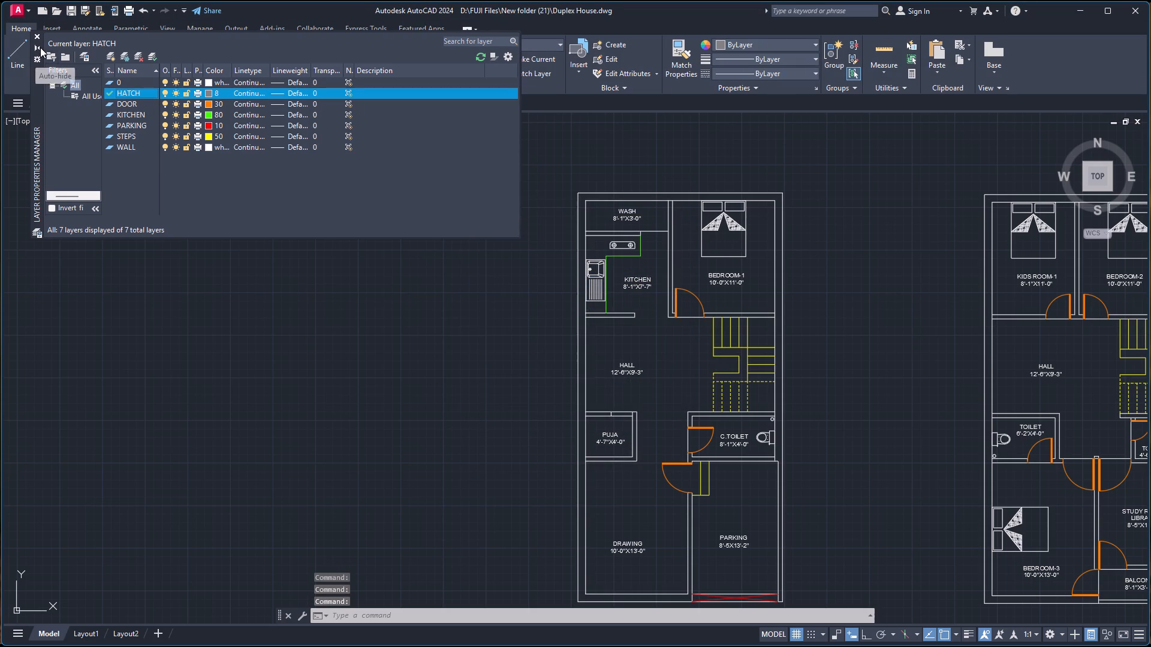
left_click(40, 47)
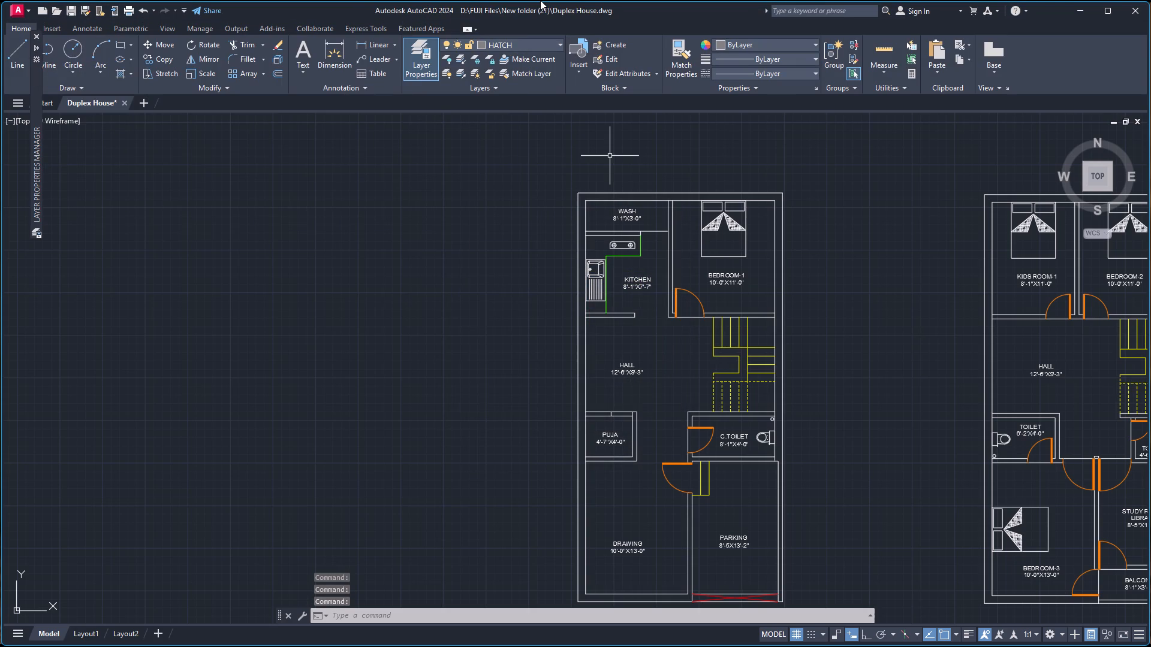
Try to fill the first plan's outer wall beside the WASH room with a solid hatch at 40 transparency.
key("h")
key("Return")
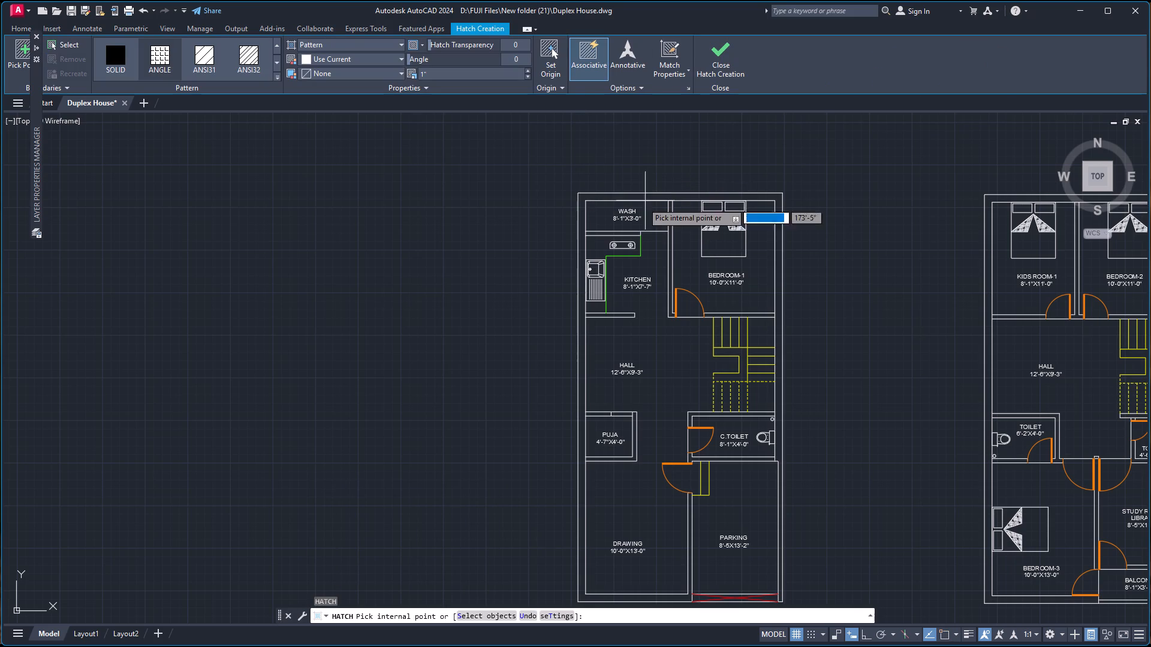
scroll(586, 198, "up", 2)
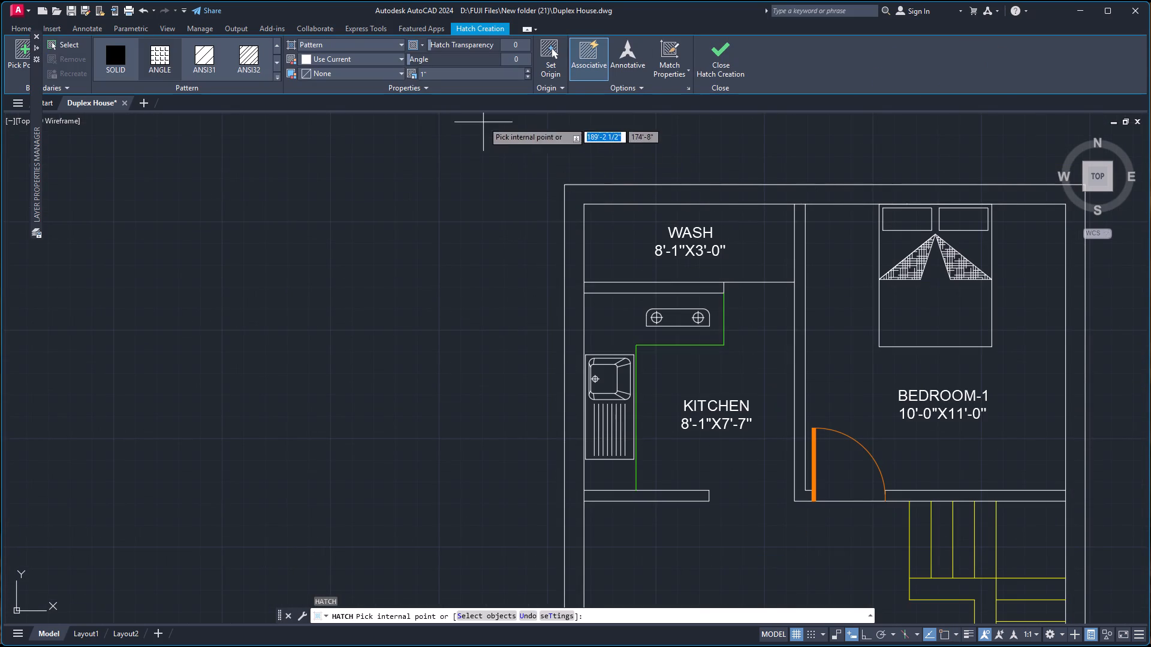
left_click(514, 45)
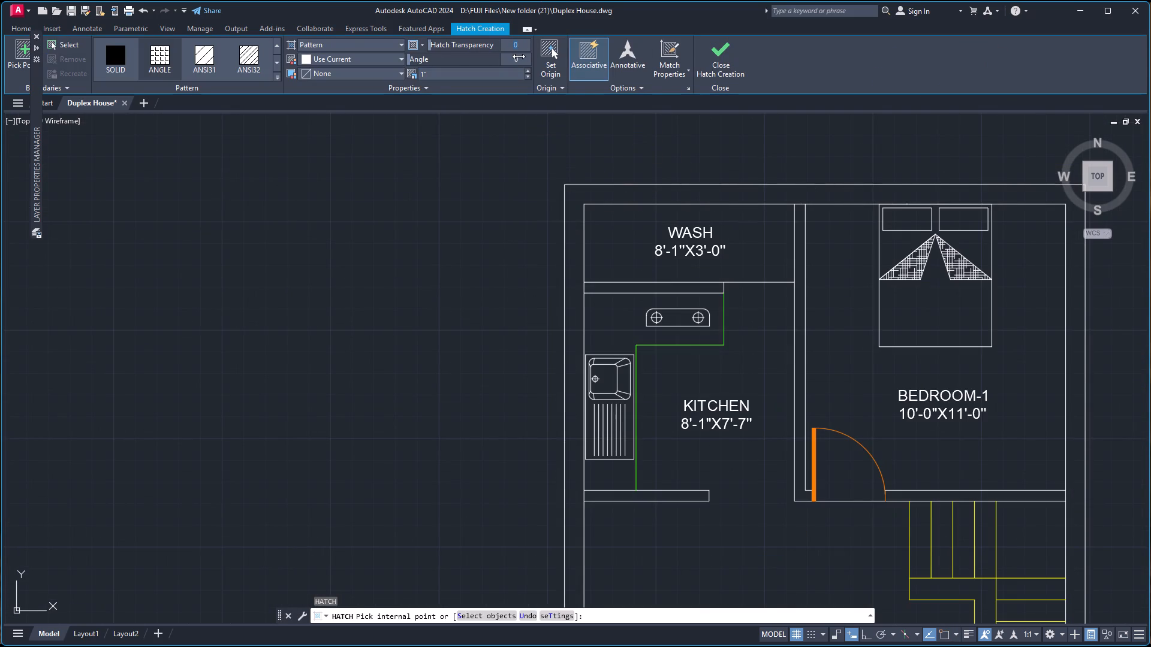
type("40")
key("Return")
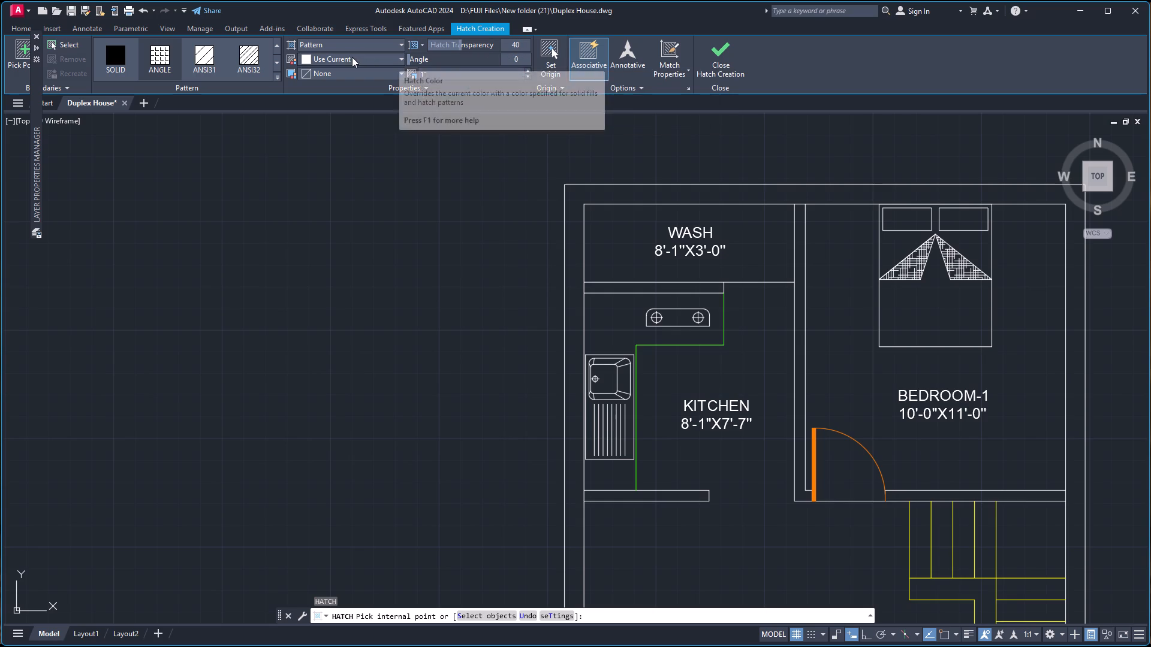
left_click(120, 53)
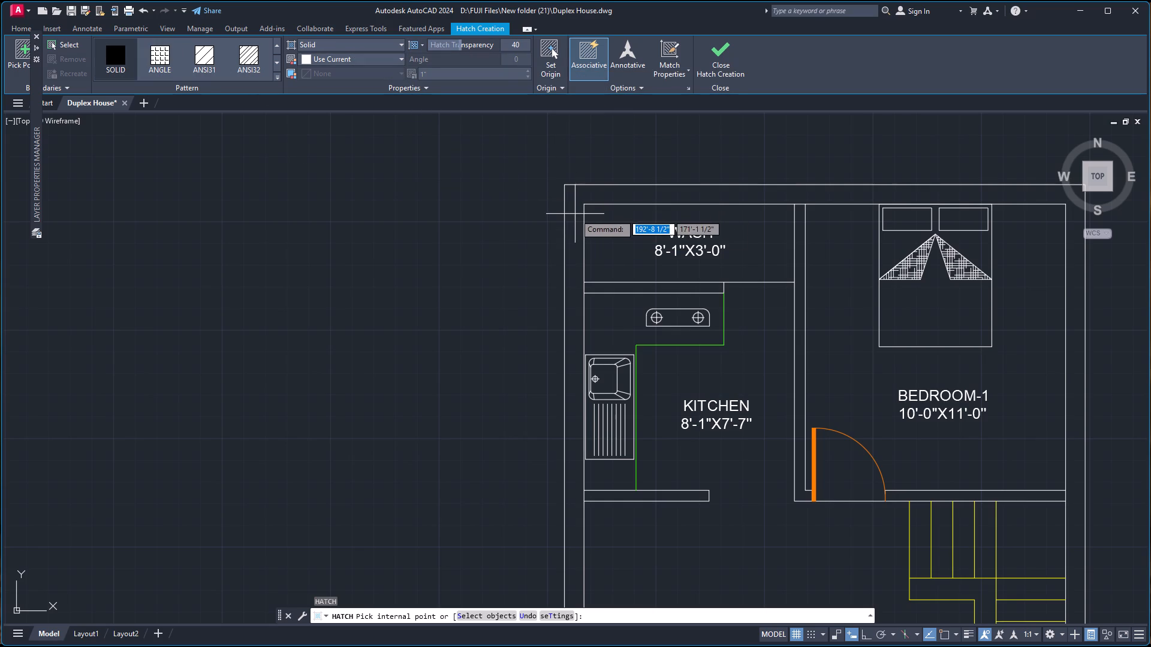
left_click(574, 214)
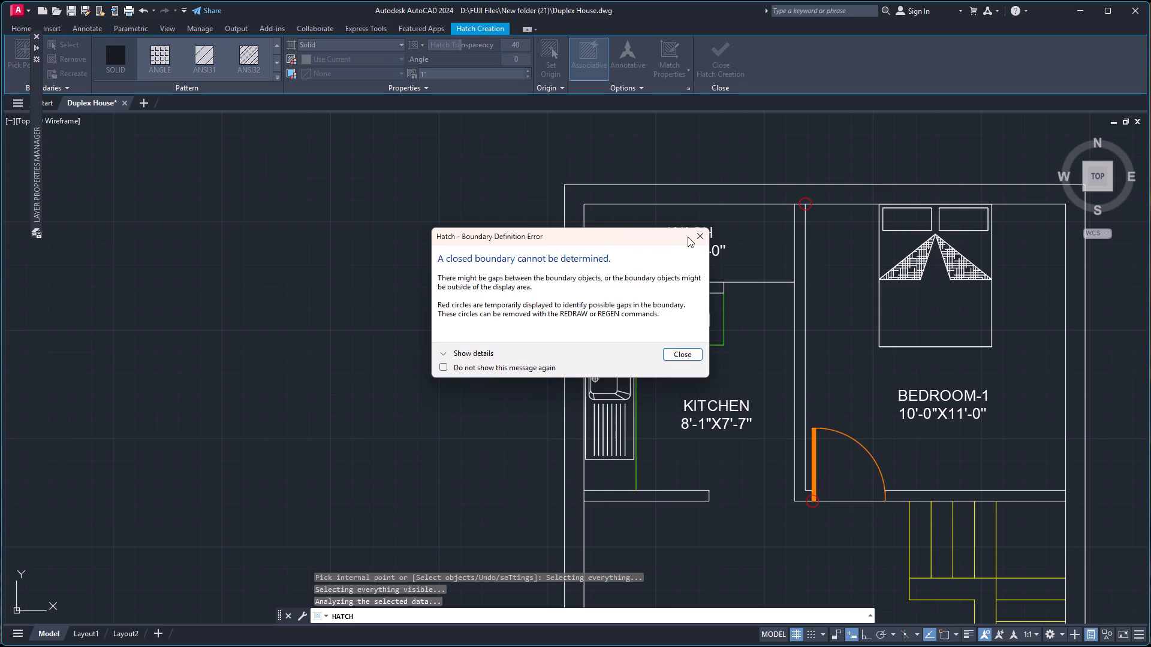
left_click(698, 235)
Join the two collinear inner lines of the first plan's top outer wall where they meet at the partition between WASH and BEDROOM-1.
scroll(830, 207, "up", 2)
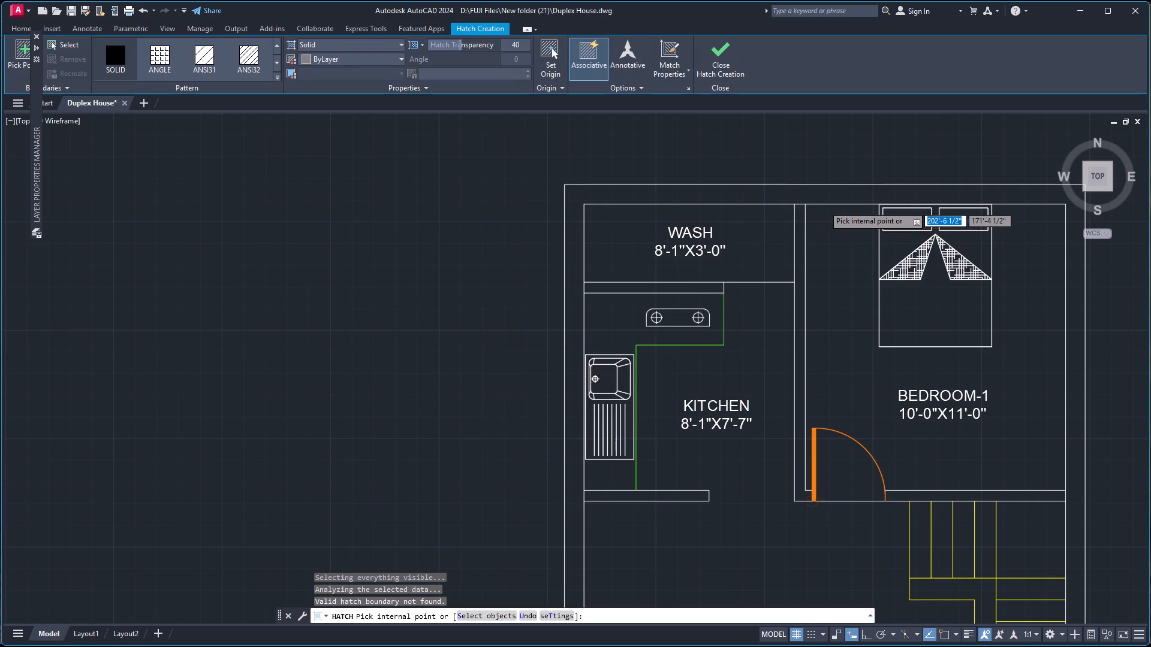
scroll(823, 205, "up", 3)
scroll(721, 196, "up", 3)
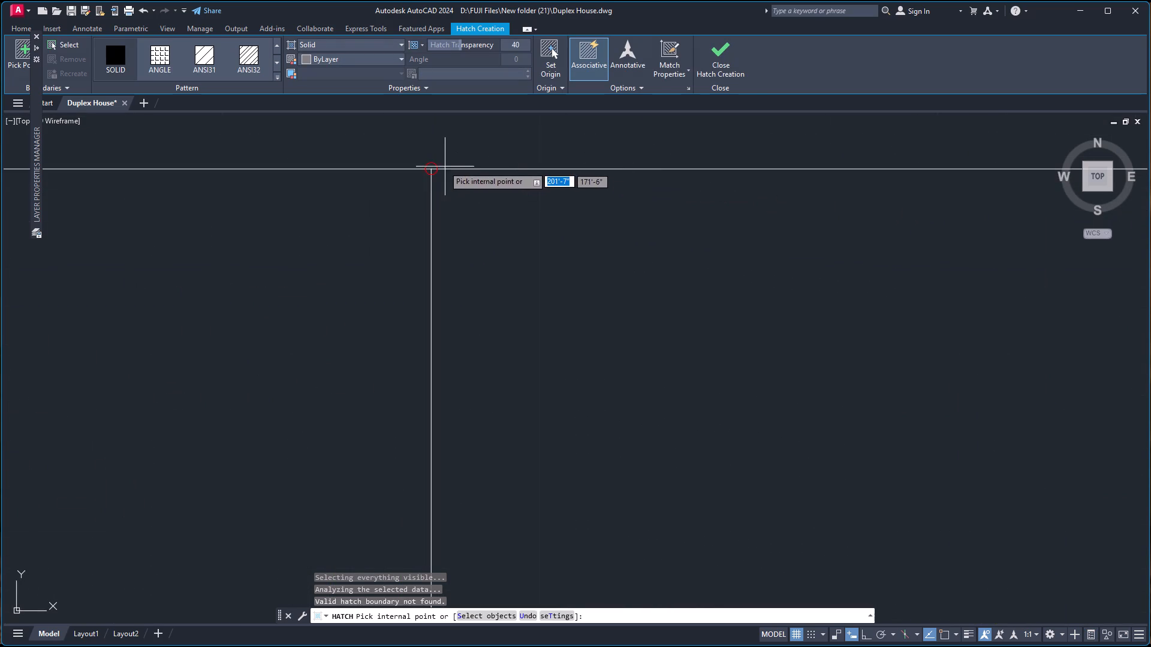
scroll(436, 162, "up", 11)
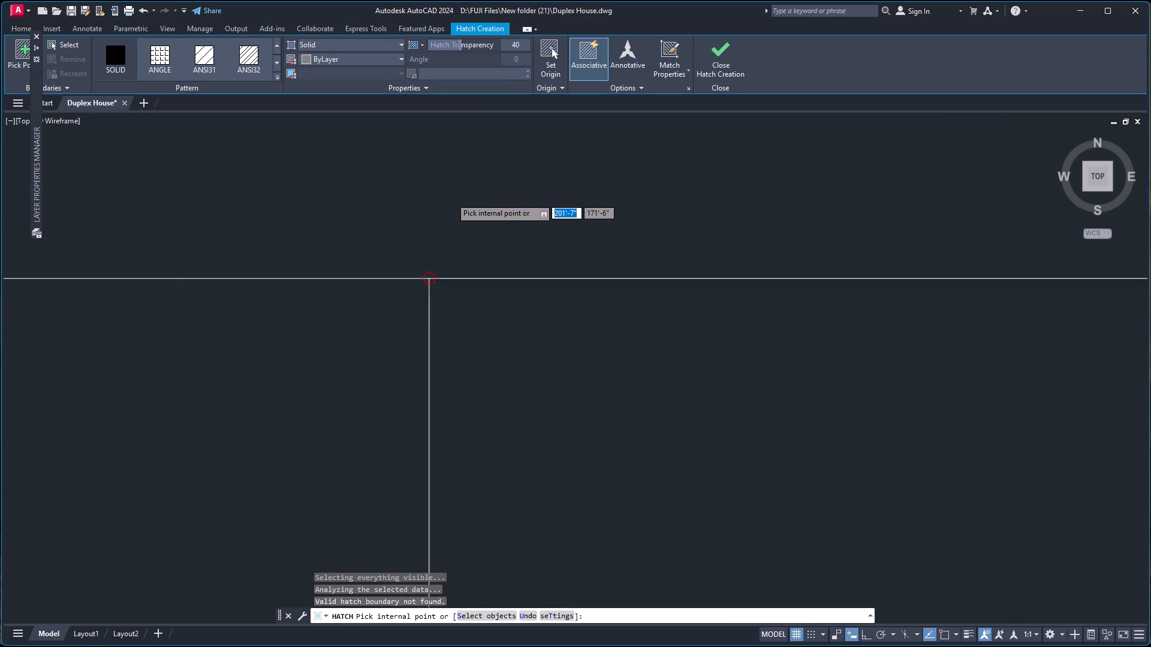
scroll(451, 201, "up", 2)
key("Escape")
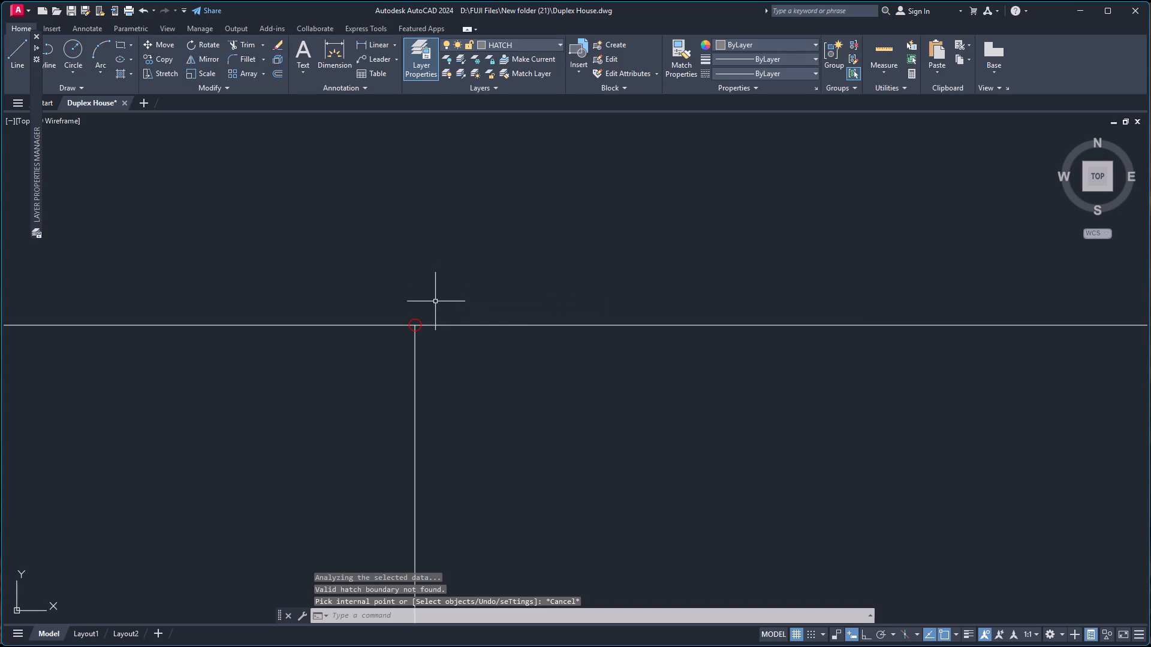
left_click(411, 321)
left_click(428, 309)
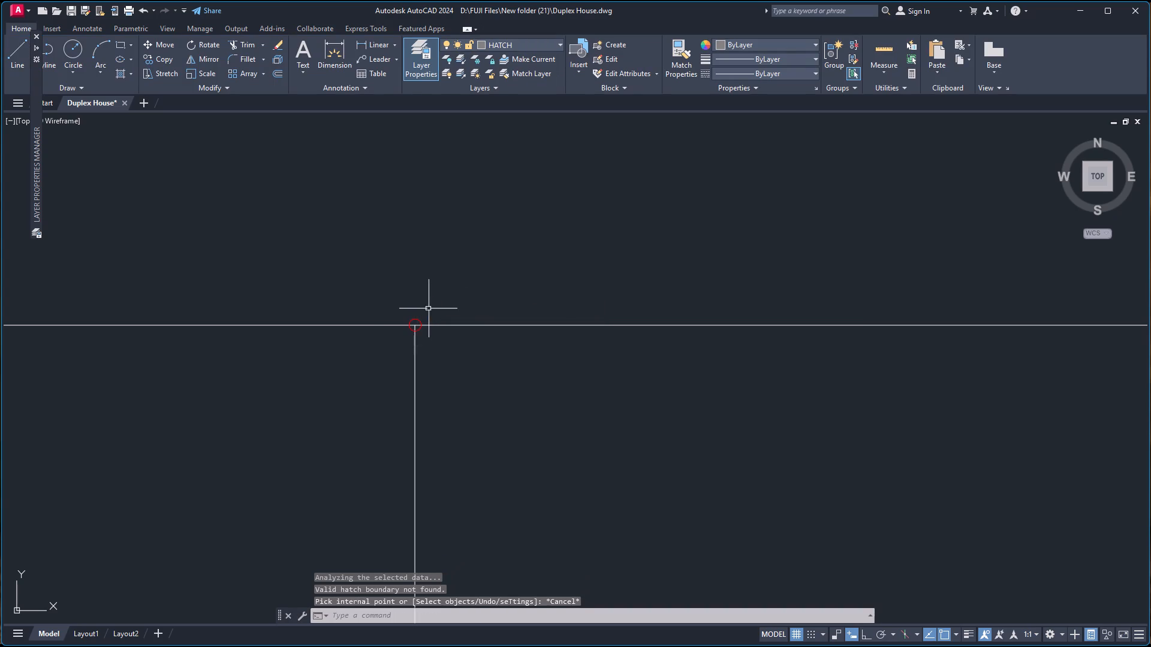
left_click(426, 312)
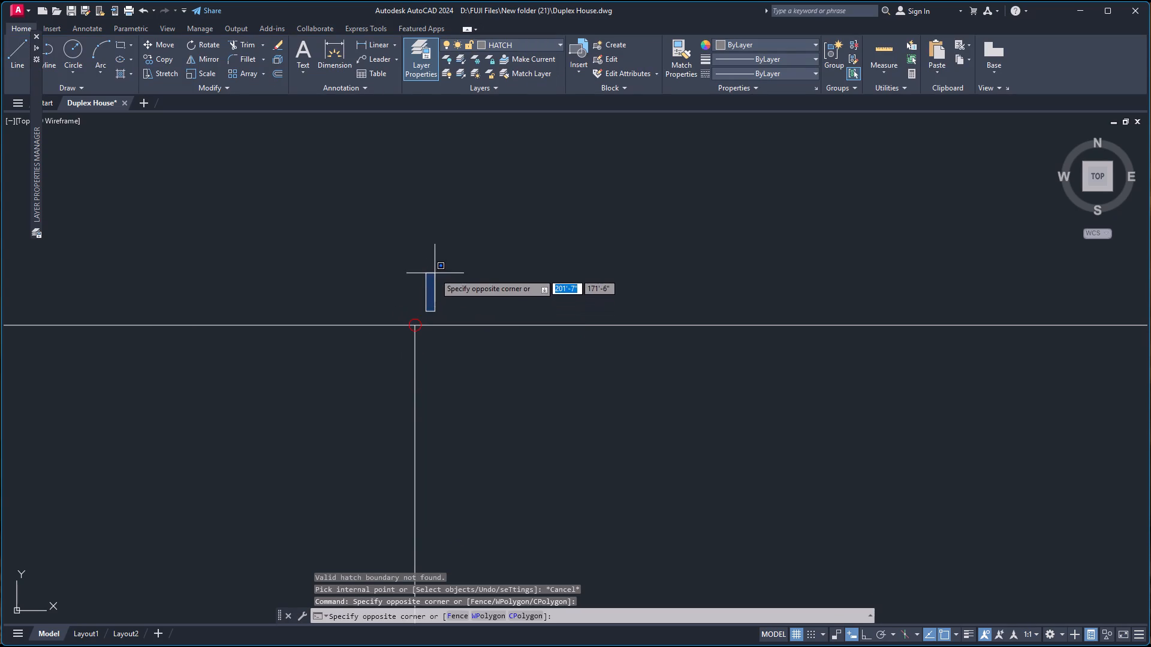
key("Escape")
scroll(444, 268, "down", 5)
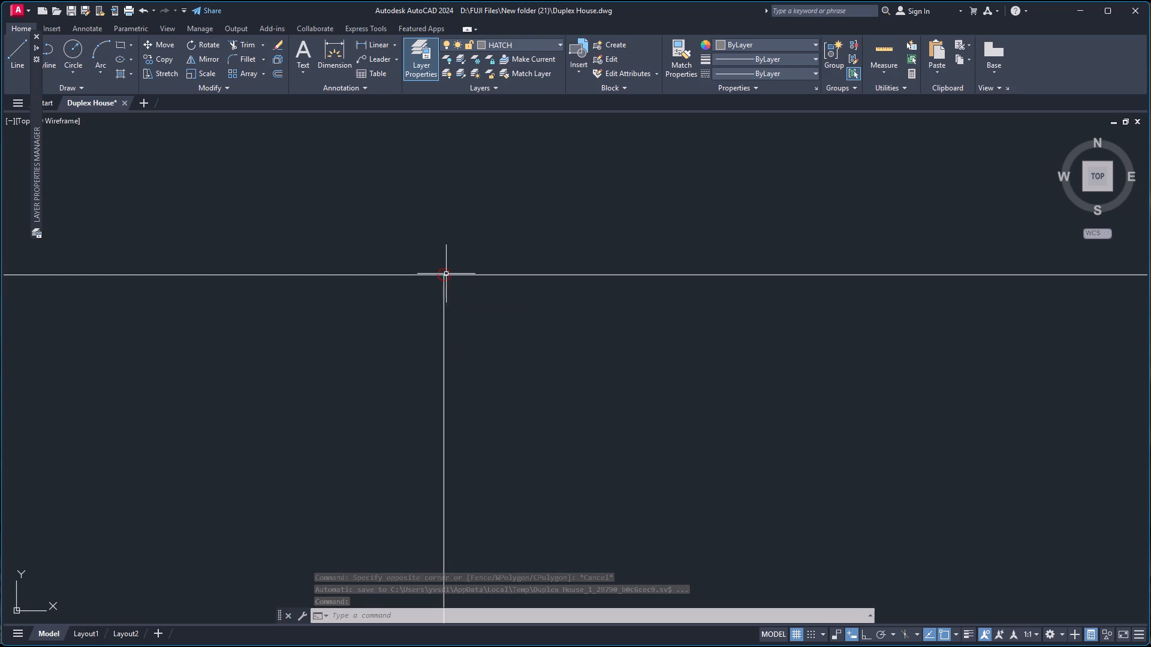
left_click(436, 274)
left_click(462, 279)
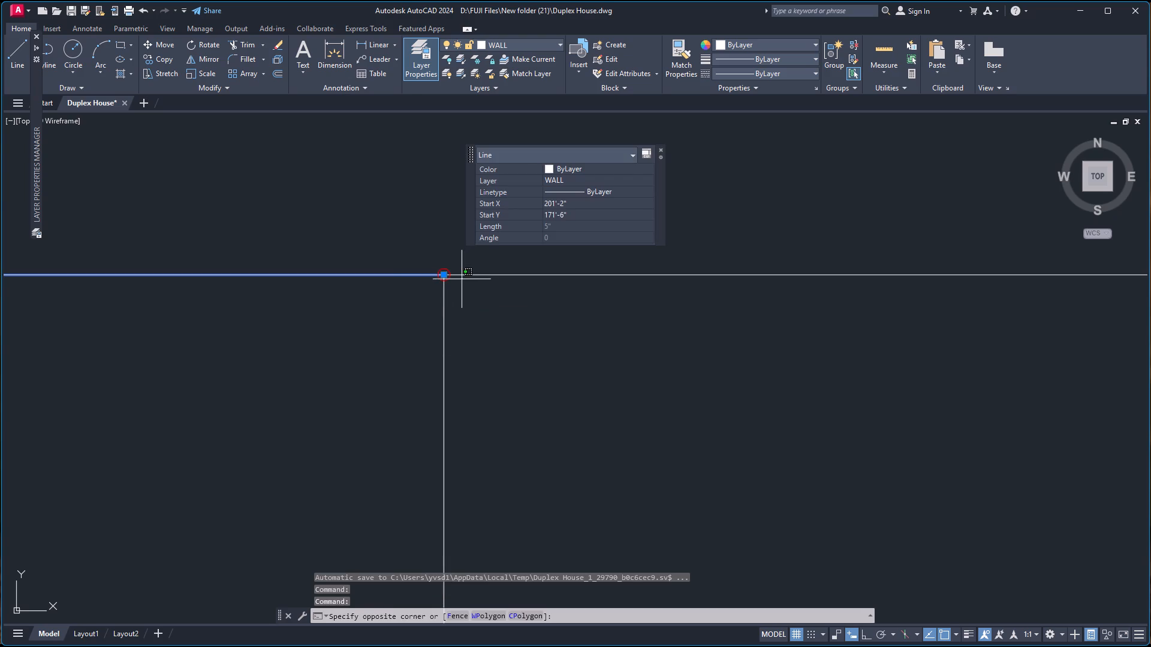
left_click(464, 276)
left_click(464, 276)
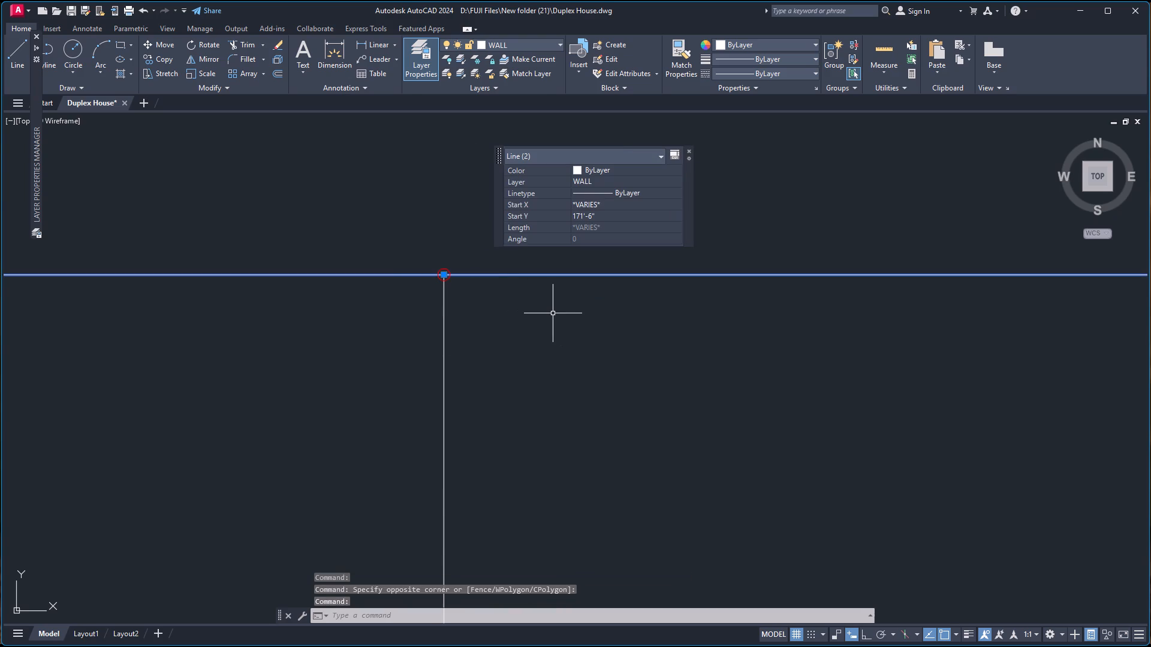
key("j")
key("Return")
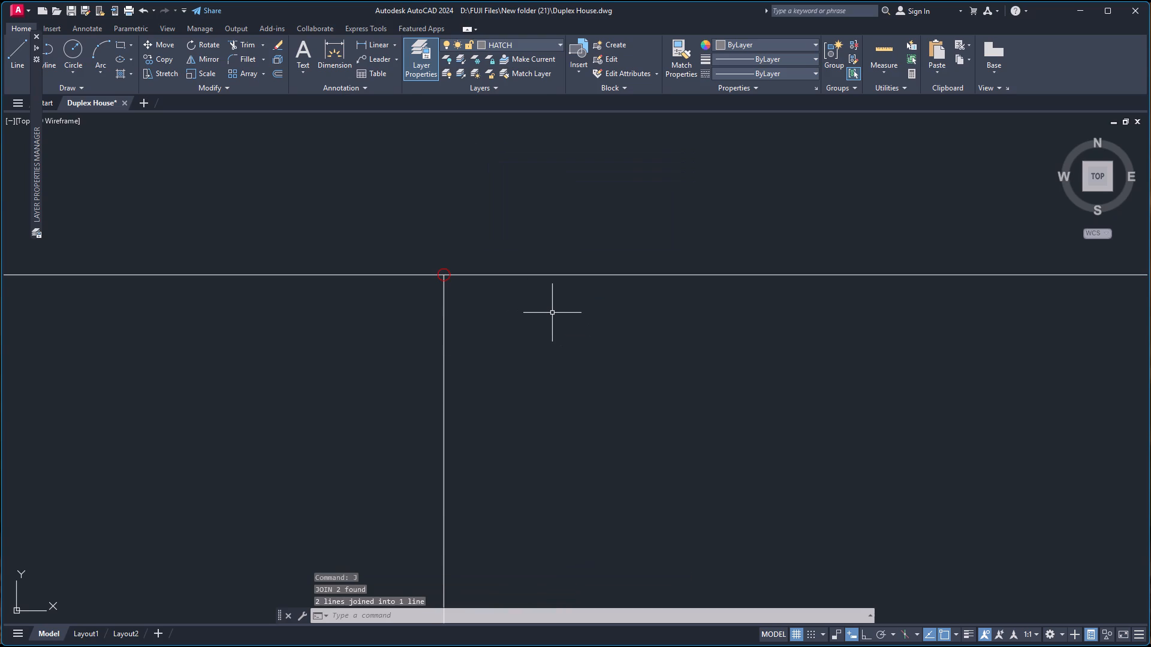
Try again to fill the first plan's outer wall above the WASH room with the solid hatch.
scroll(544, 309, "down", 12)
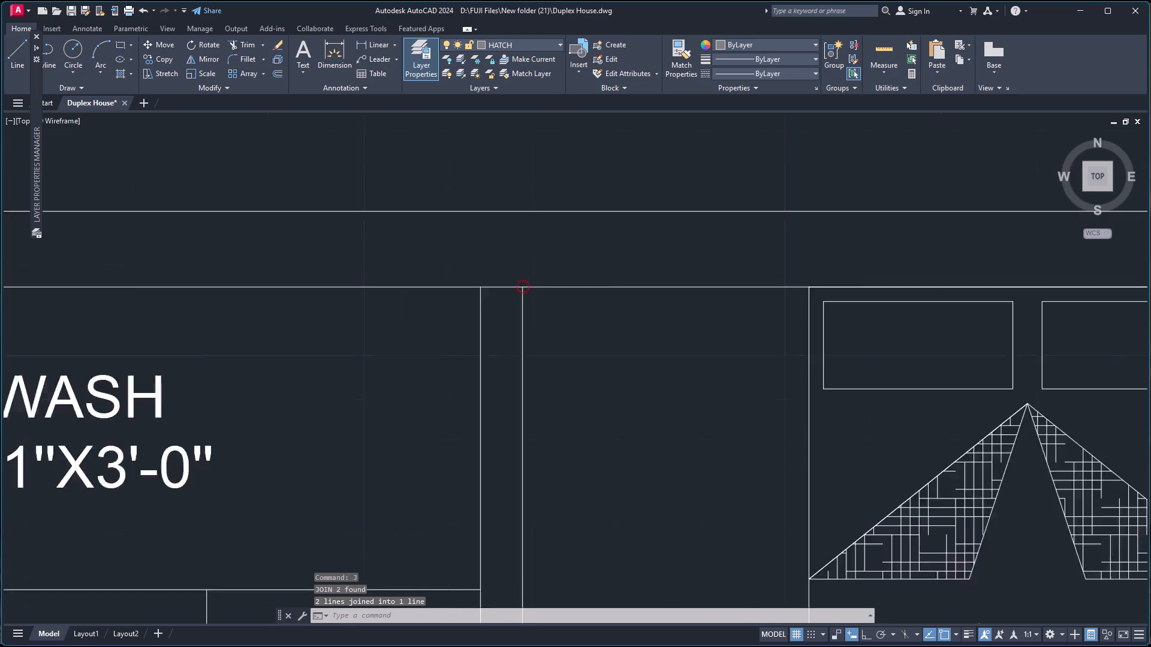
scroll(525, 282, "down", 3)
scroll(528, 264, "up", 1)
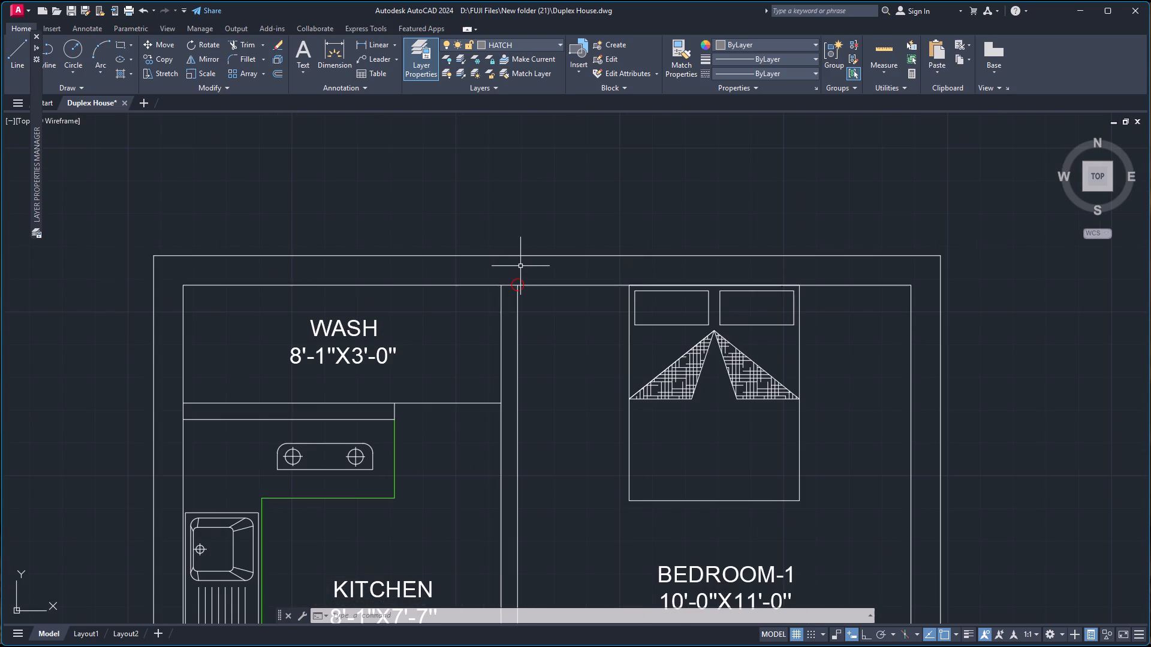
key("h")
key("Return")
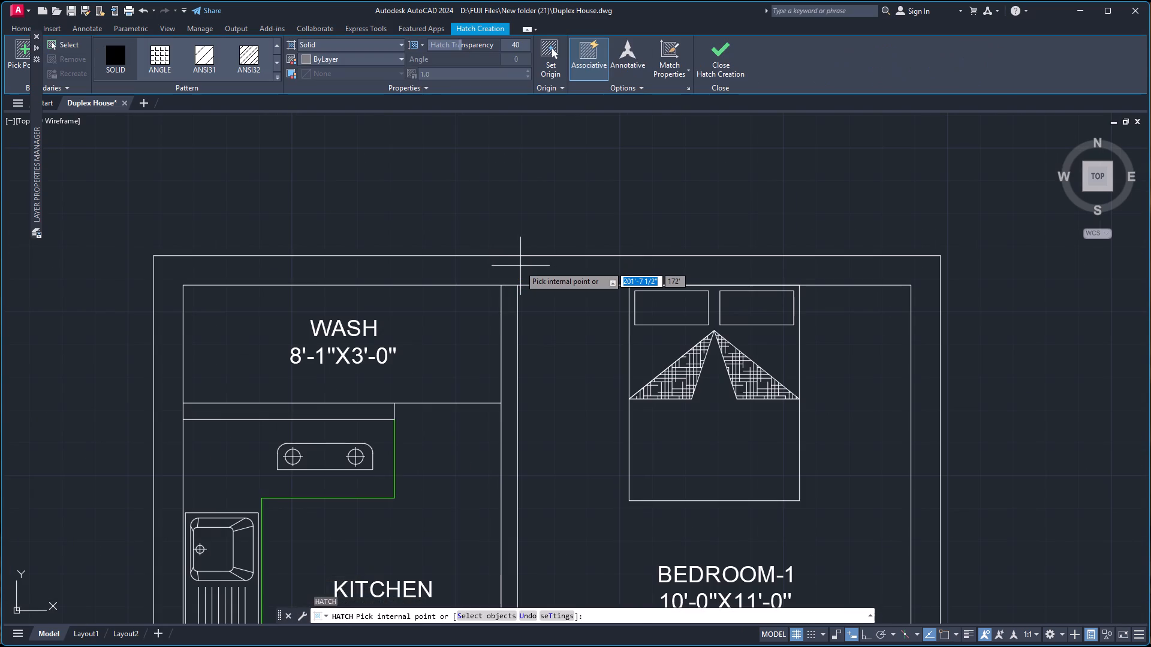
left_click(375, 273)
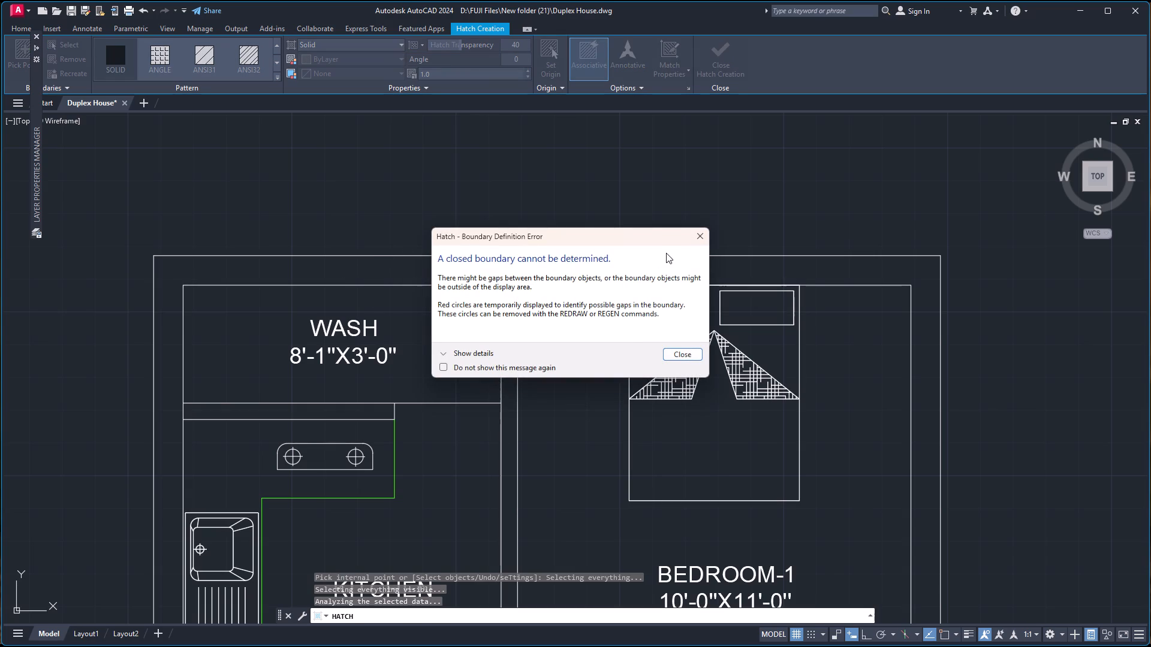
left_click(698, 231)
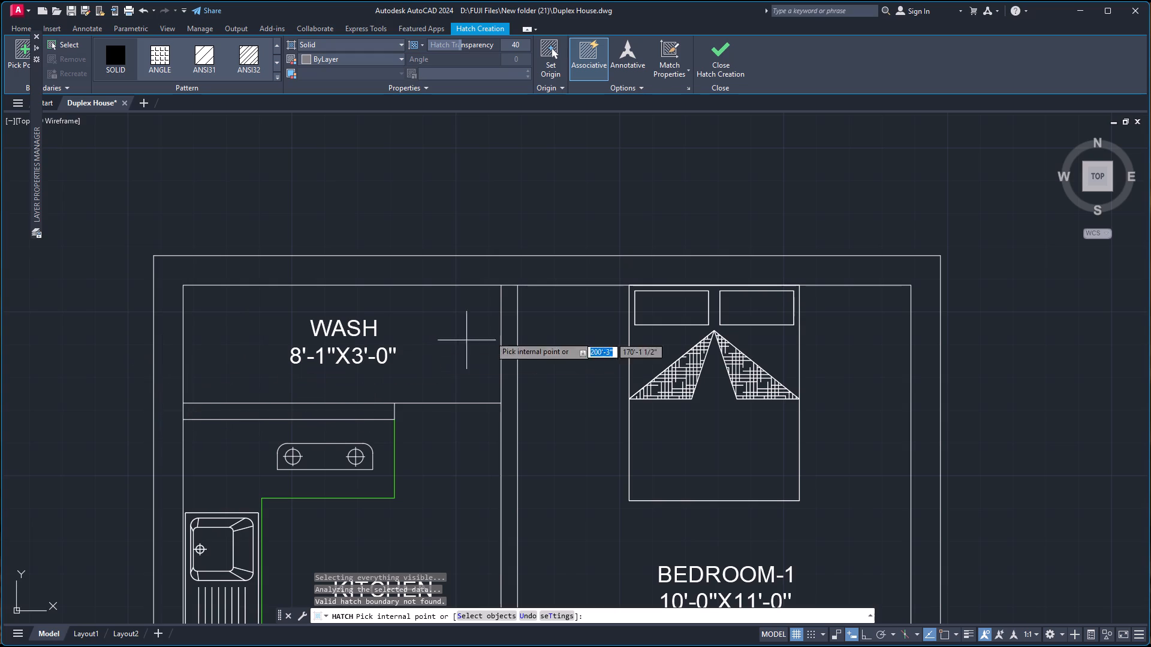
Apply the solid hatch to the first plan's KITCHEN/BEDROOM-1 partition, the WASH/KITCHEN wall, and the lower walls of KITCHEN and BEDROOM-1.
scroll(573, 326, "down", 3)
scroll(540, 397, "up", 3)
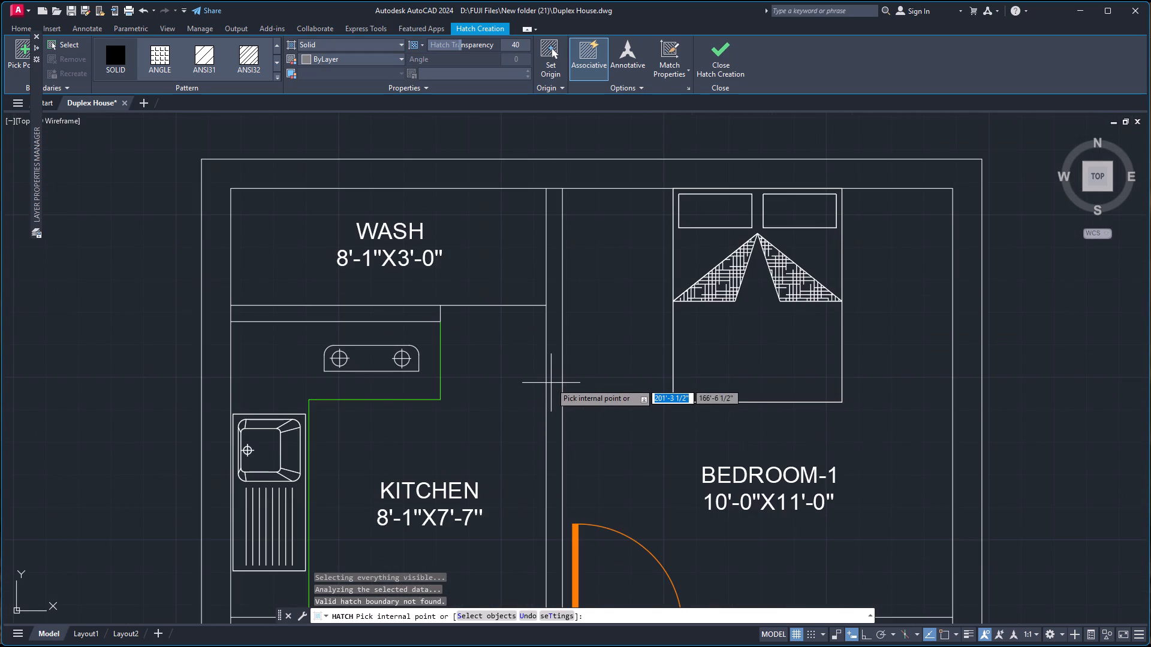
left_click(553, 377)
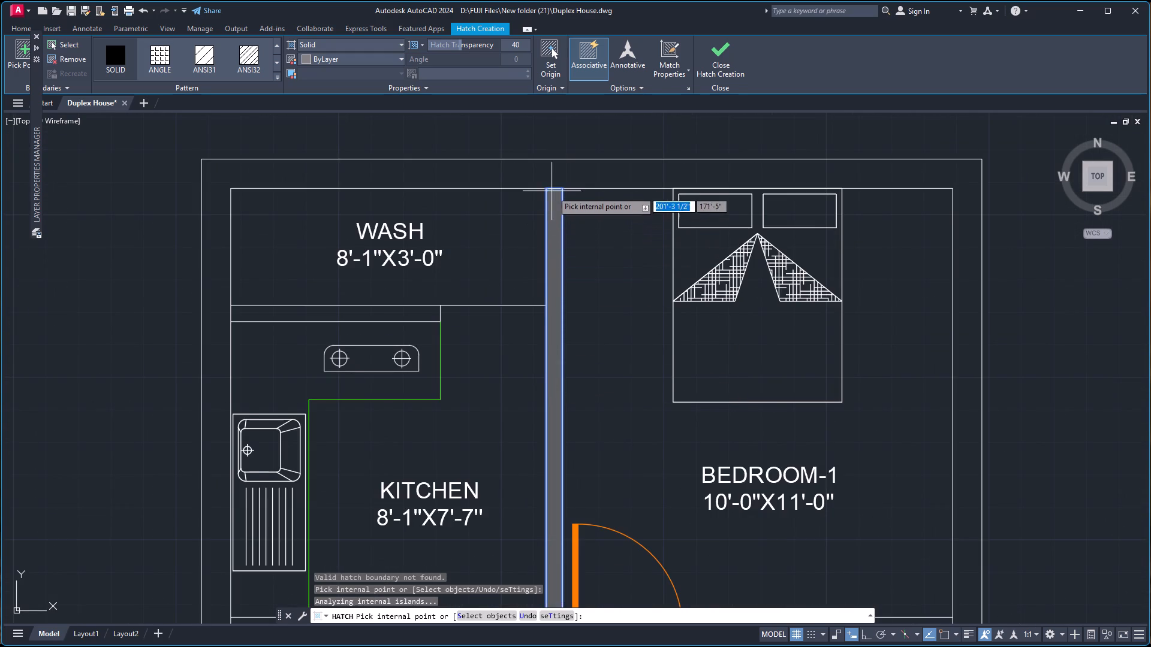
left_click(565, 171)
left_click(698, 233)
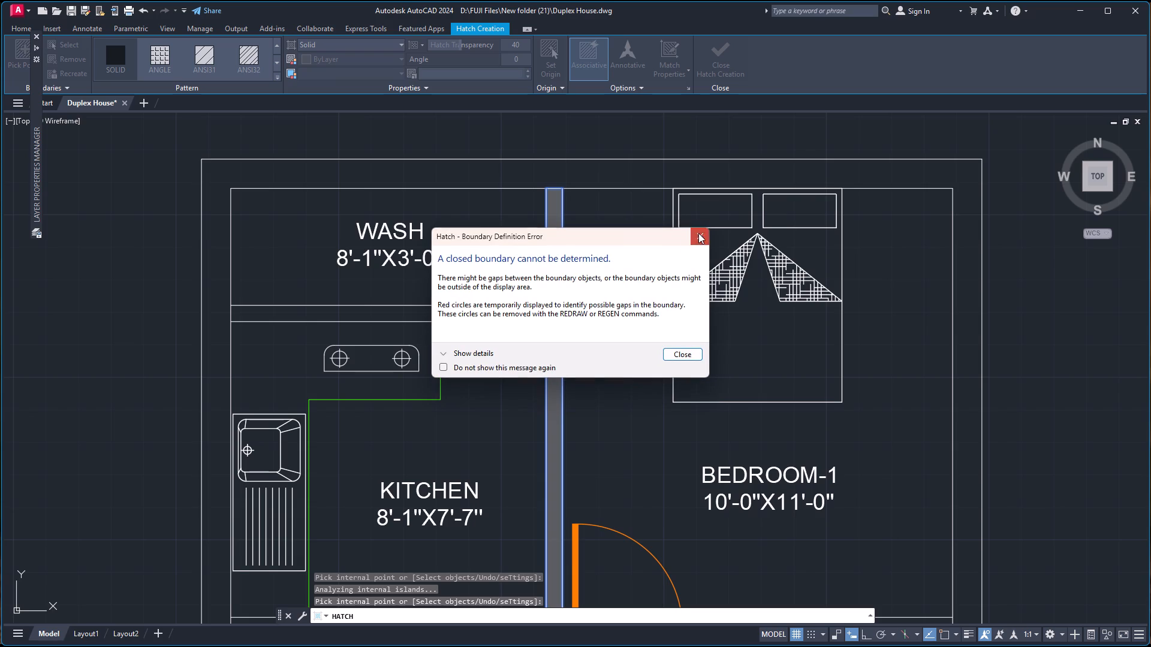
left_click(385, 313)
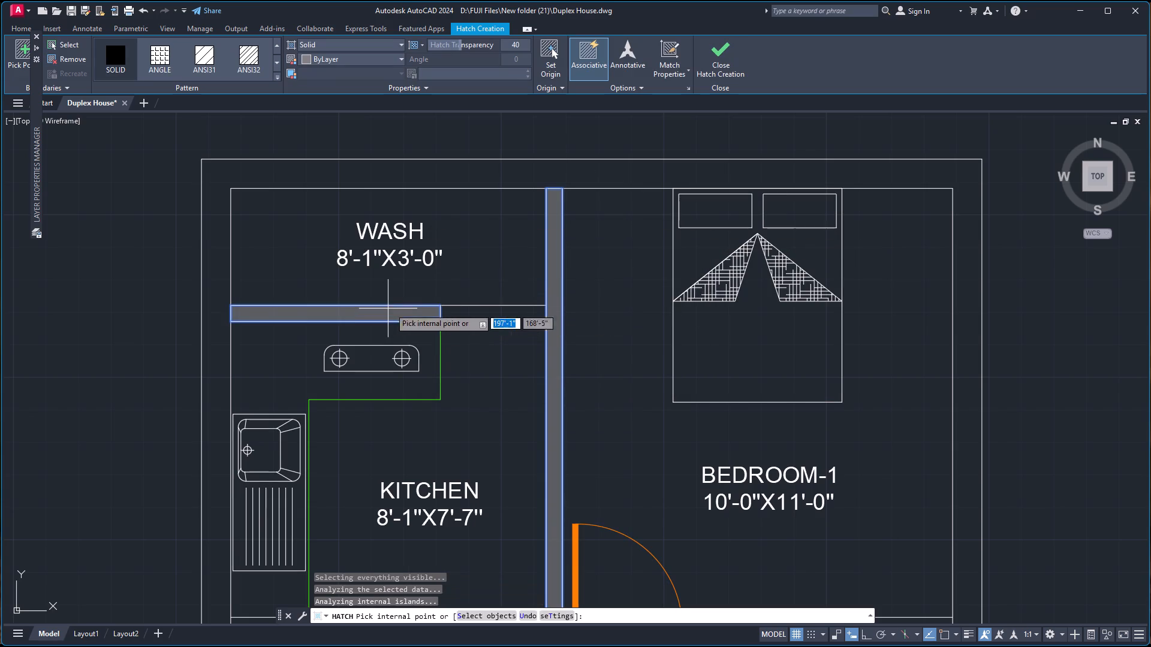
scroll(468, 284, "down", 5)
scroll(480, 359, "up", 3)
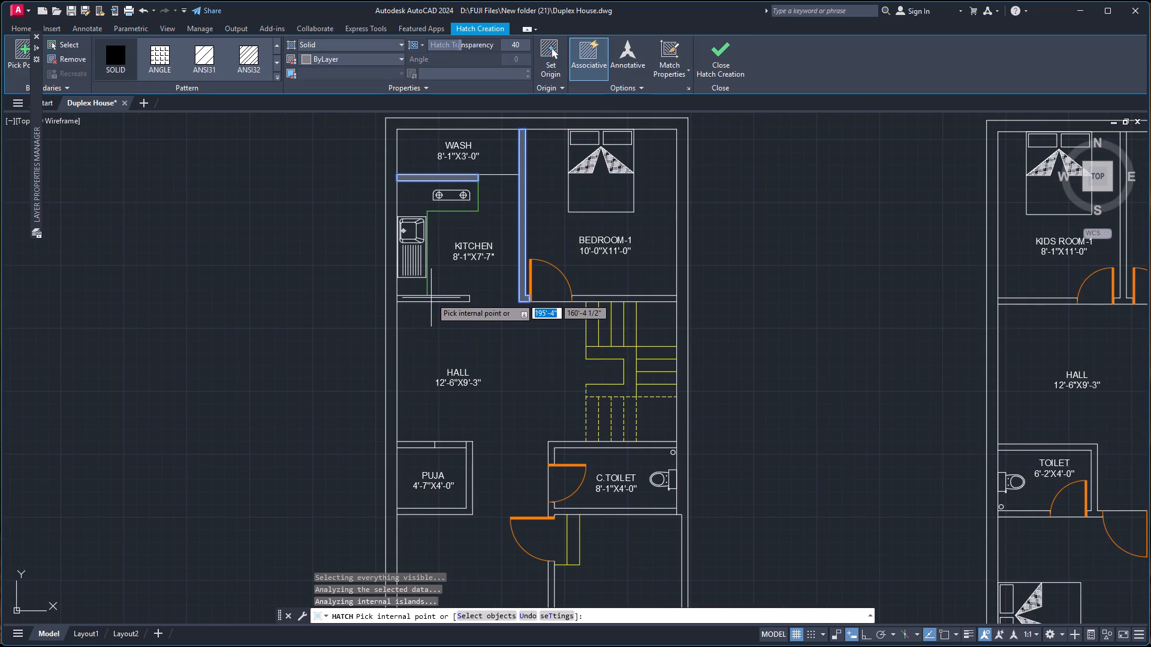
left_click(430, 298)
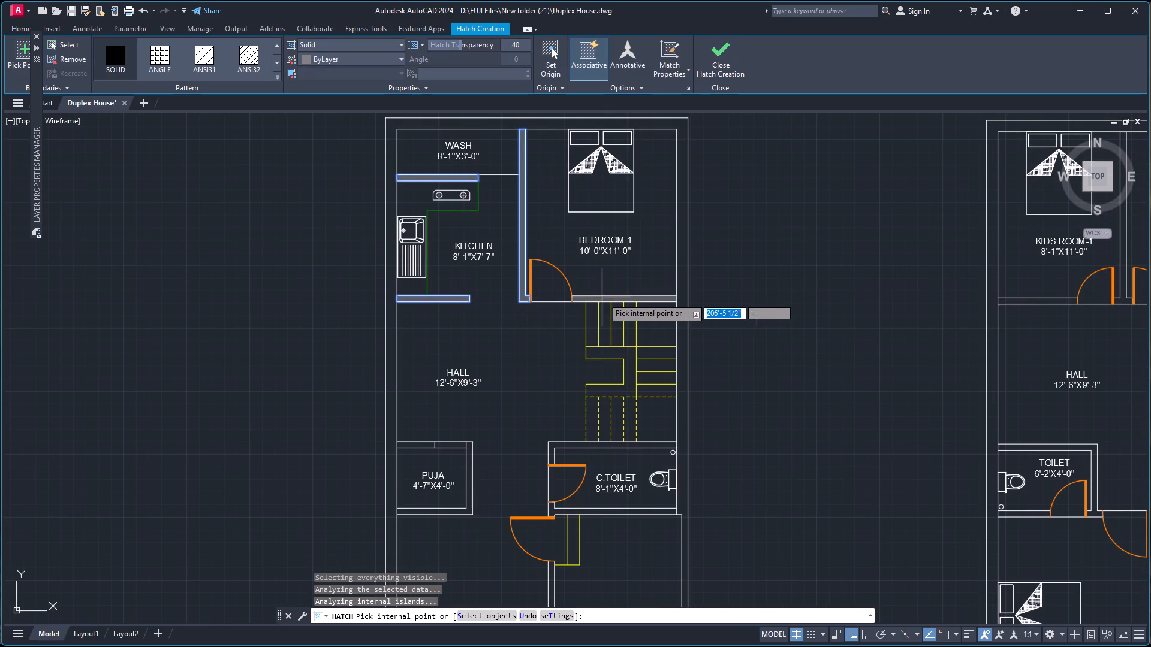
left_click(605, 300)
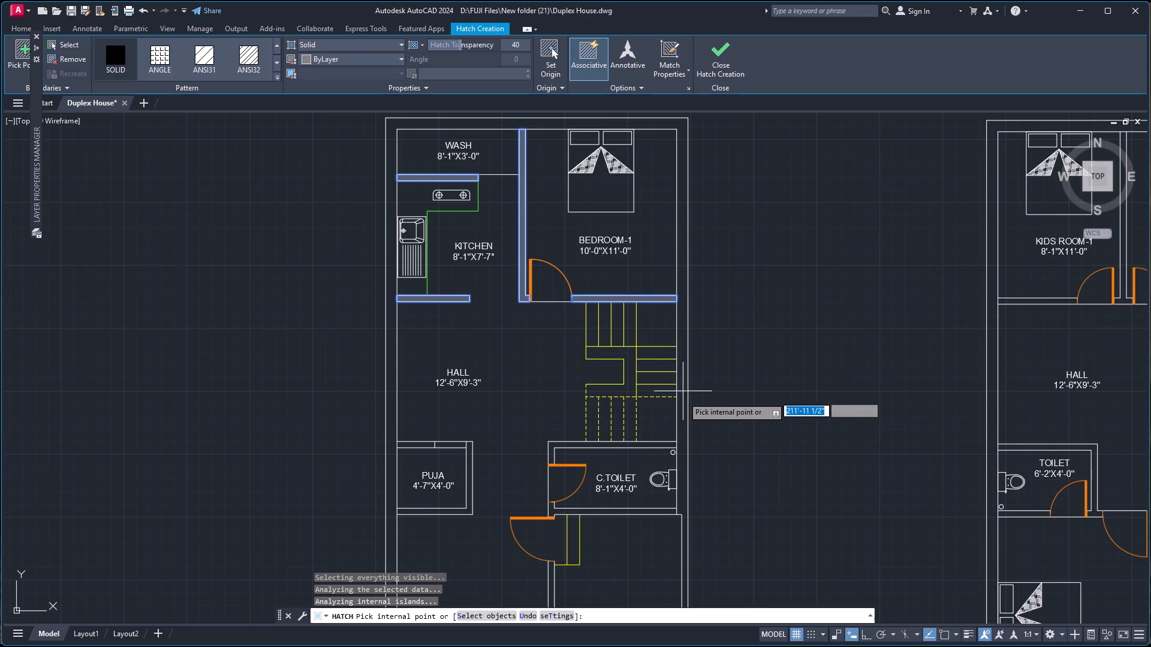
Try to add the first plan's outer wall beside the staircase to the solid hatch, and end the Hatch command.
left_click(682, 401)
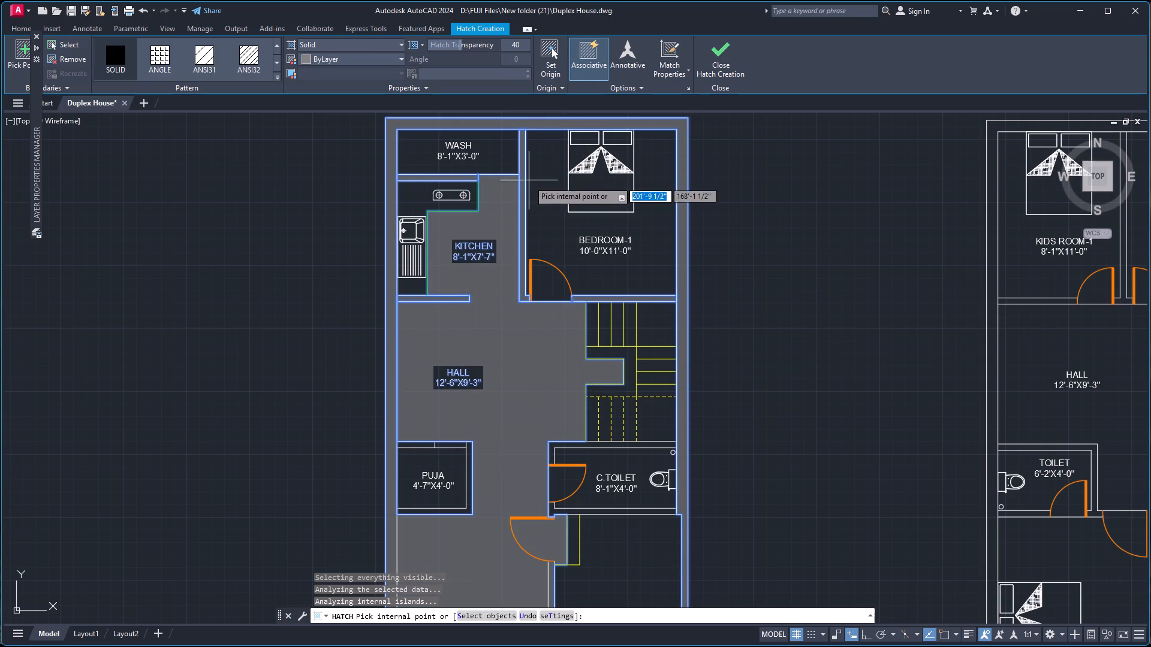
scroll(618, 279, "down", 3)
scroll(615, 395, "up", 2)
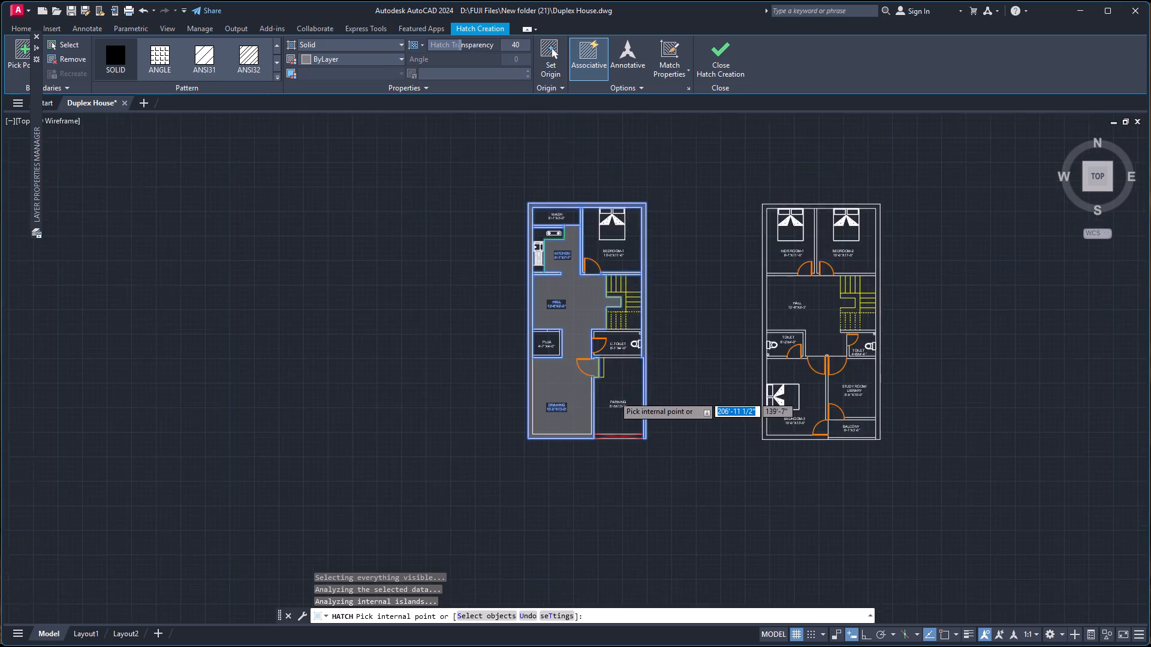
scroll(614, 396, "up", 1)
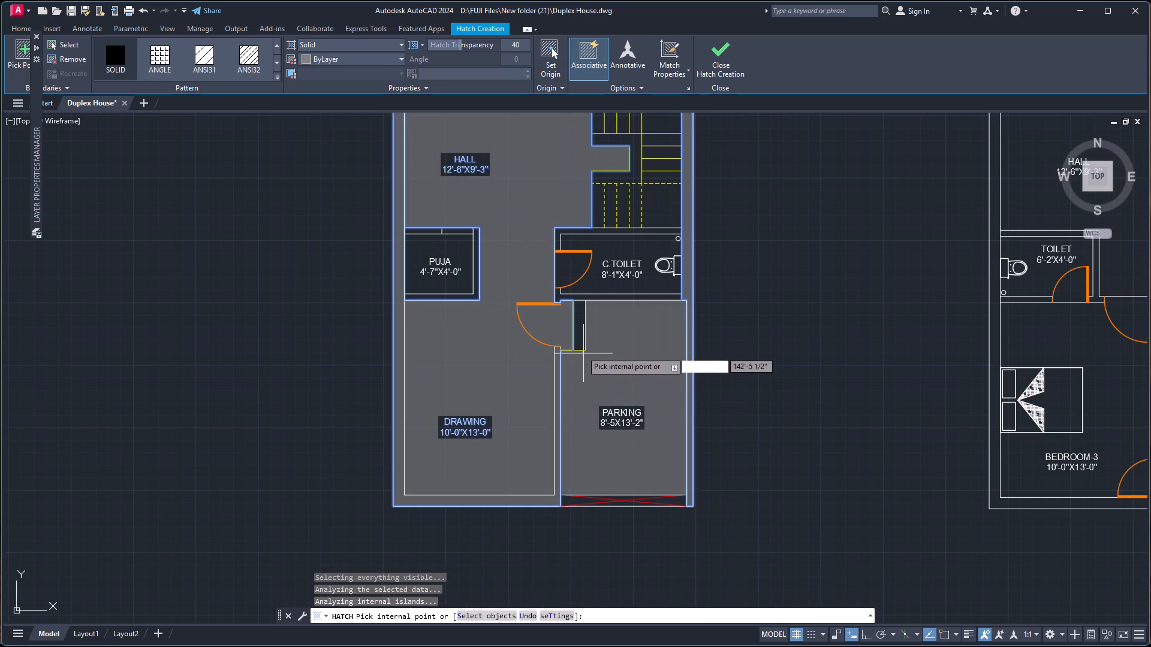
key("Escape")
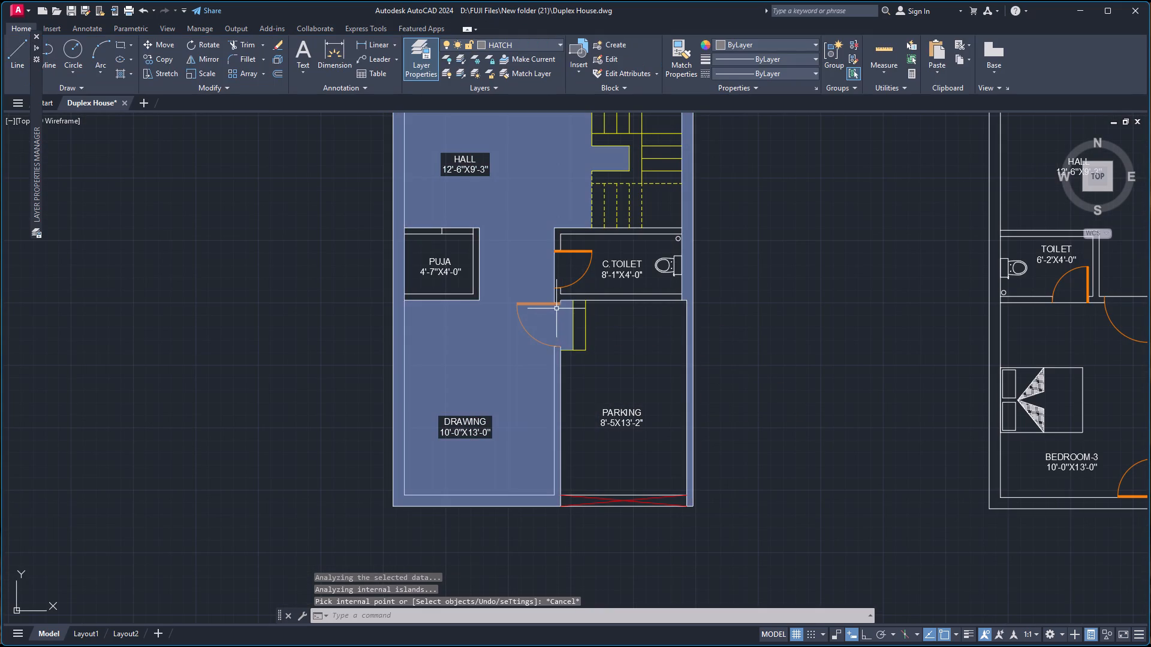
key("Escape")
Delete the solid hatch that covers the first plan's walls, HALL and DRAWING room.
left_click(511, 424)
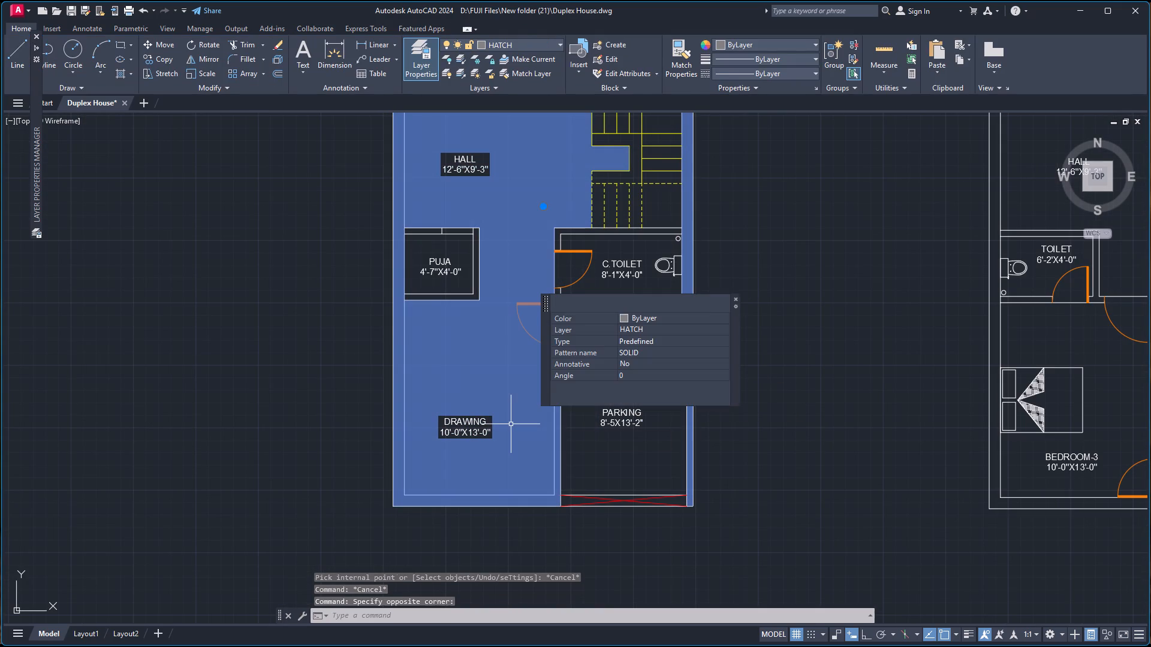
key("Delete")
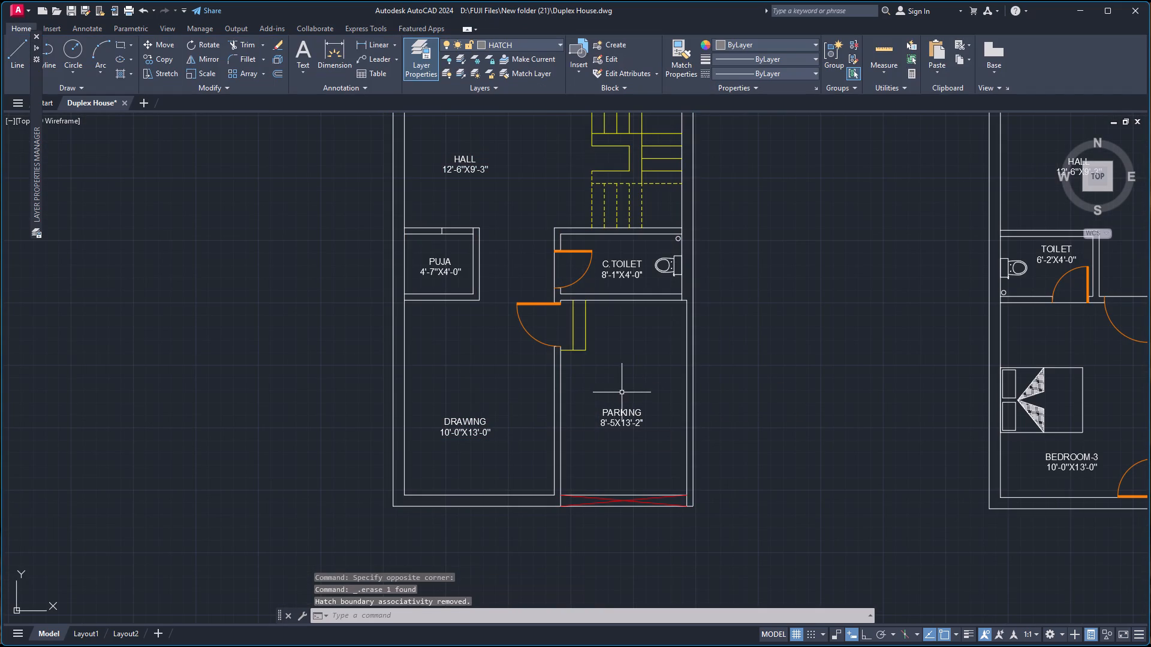
On the WALL layer, draw a line closing the gap at the upper end of the first plan's DRAWING/PARKING wall.
scroll(634, 385, "down", 3)
scroll(607, 207, "up", 2)
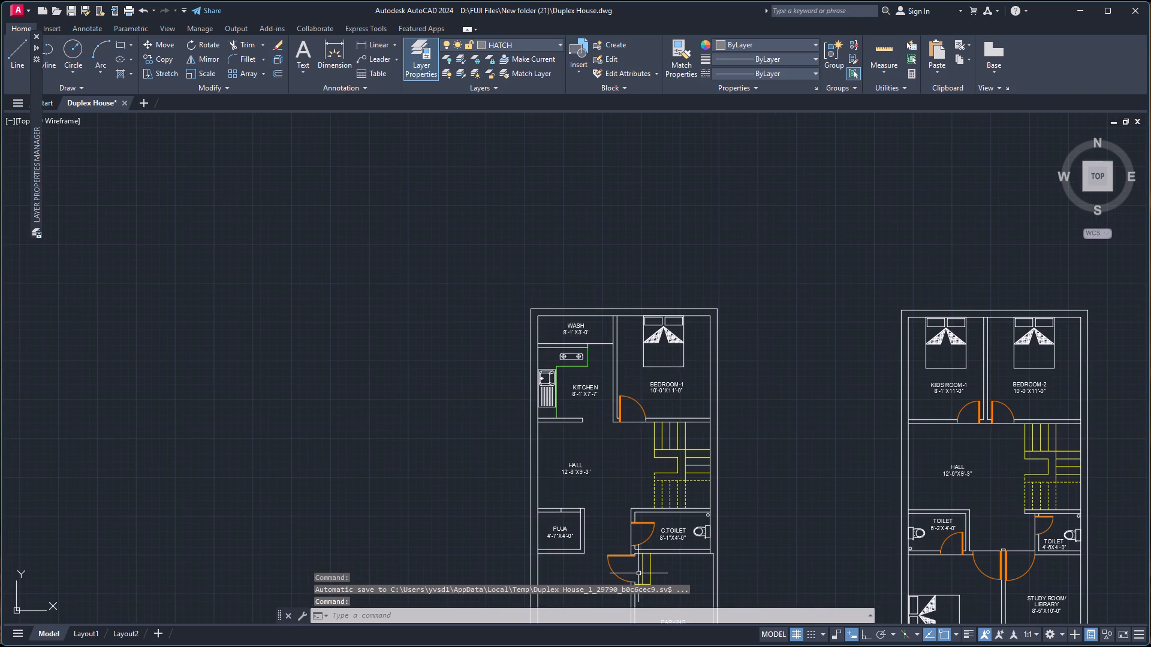
scroll(648, 566, "down", 2)
scroll(643, 598, "up", 4)
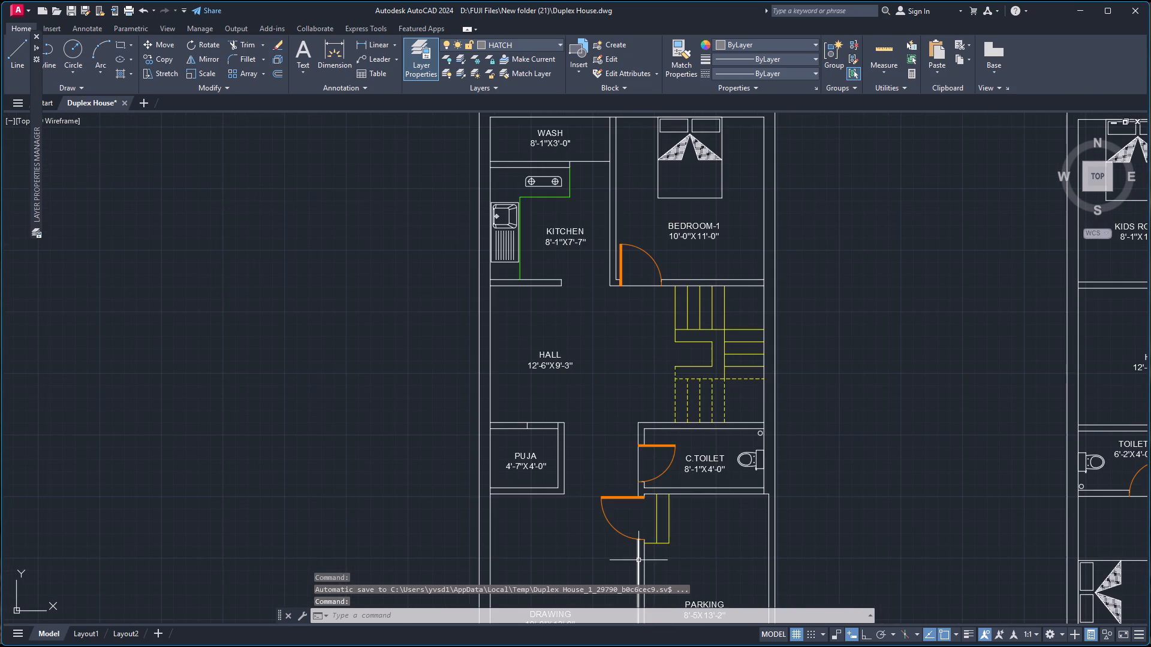
scroll(660, 549, "down", 3)
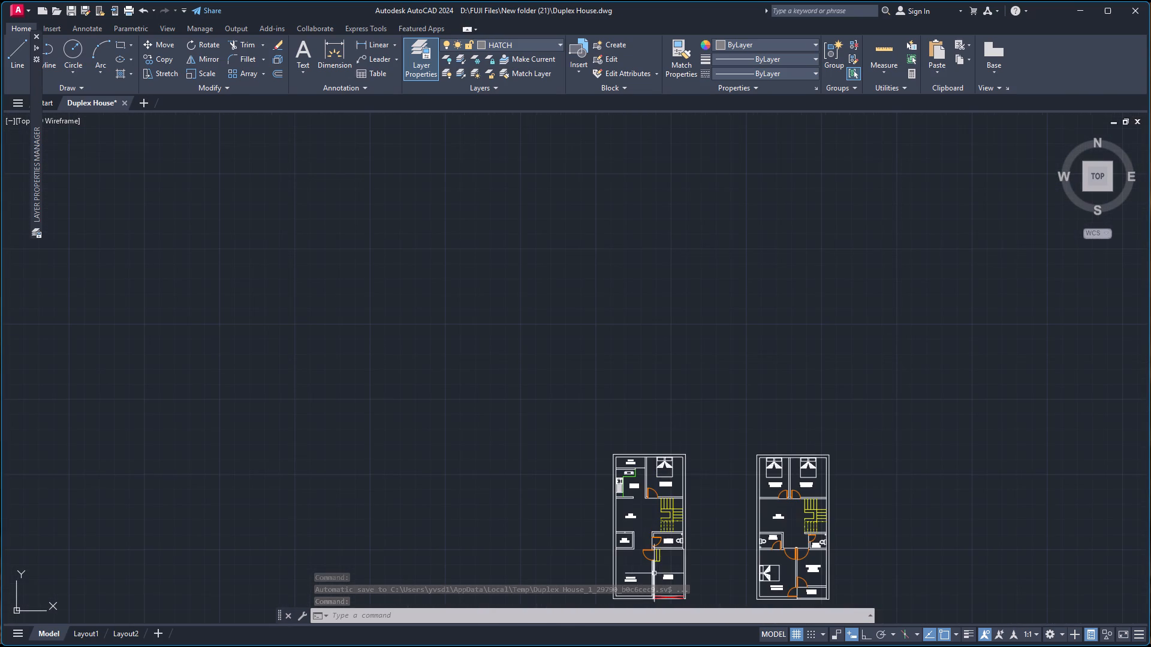
scroll(667, 560, "down", 2)
scroll(662, 569, "up", 5)
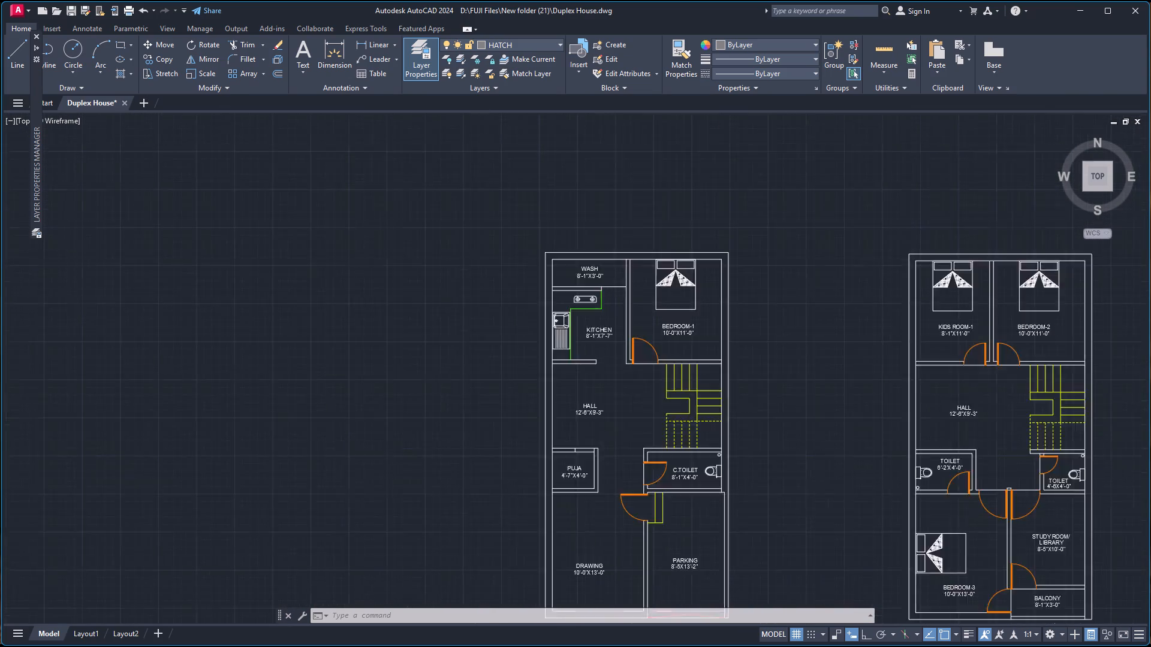
scroll(661, 564, "up", 2)
scroll(584, 409, "up", 4)
scroll(598, 310, "up", 2)
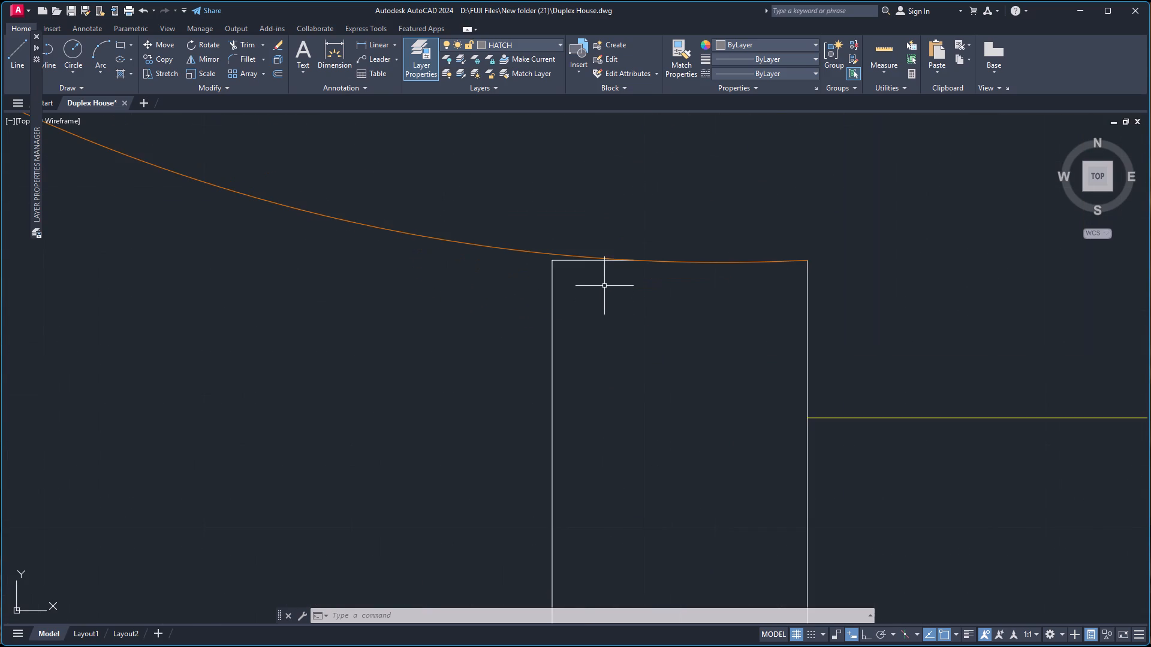
scroll(613, 270, "up", 2)
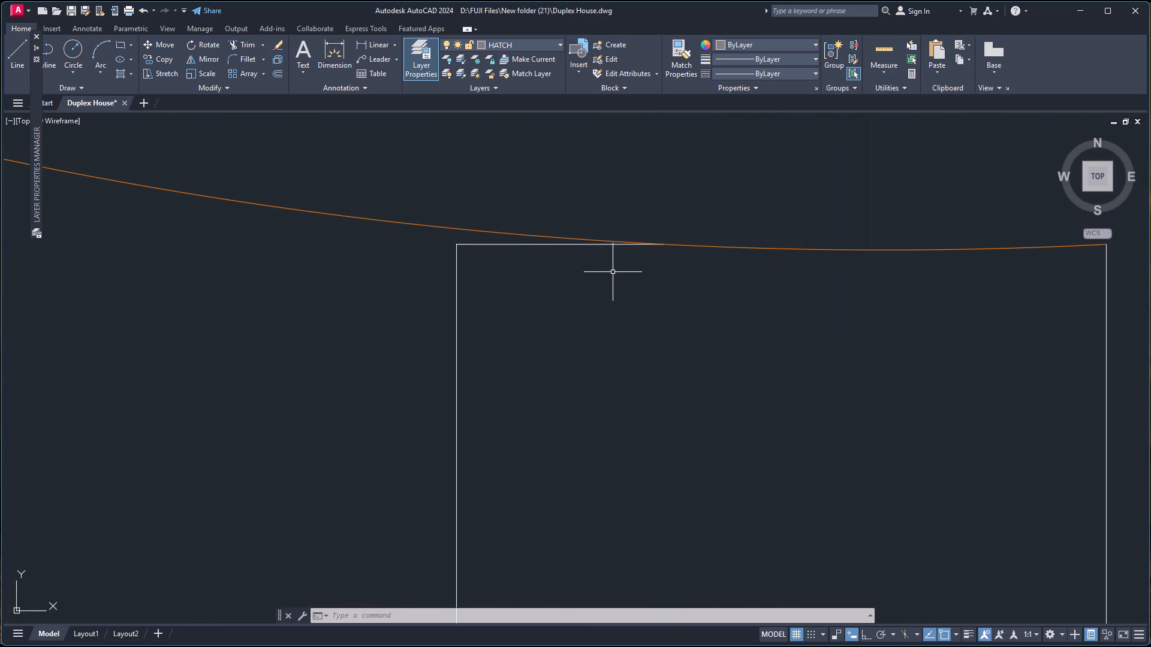
key("l")
key("Return")
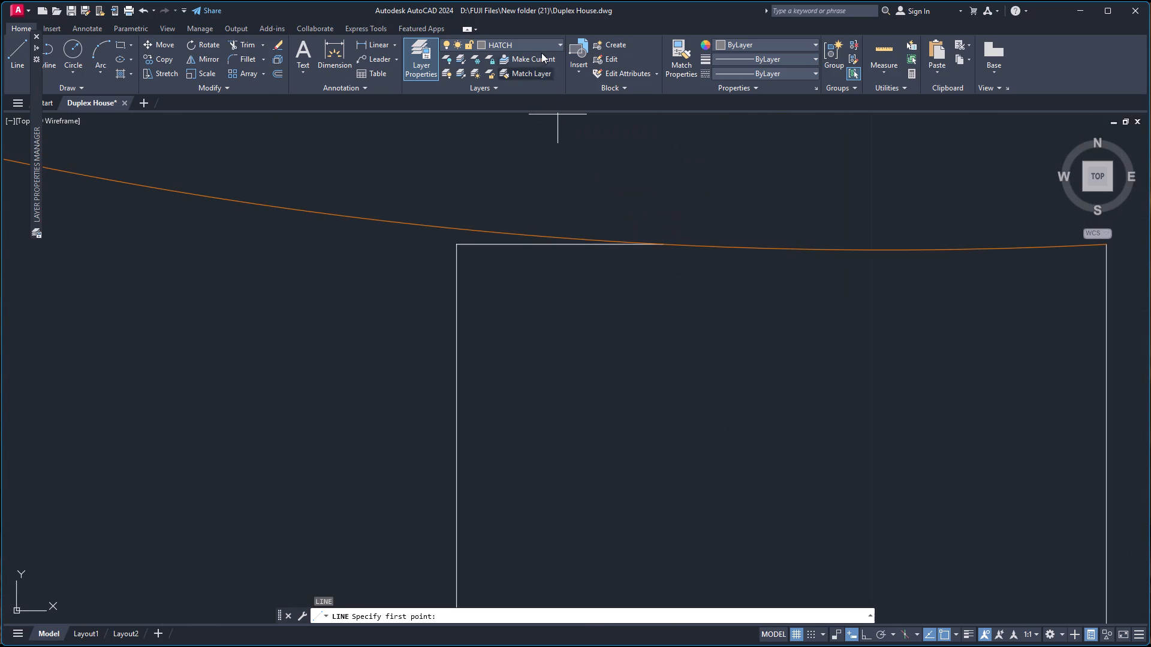
left_click(547, 41)
left_click(510, 145)
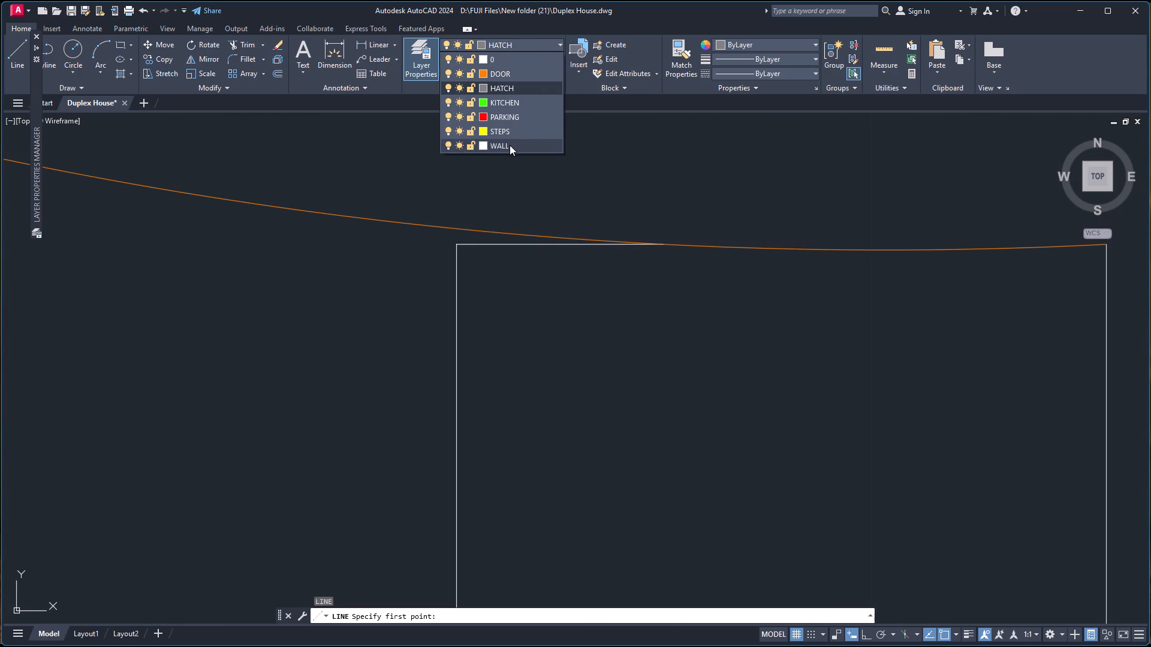
left_click(661, 245)
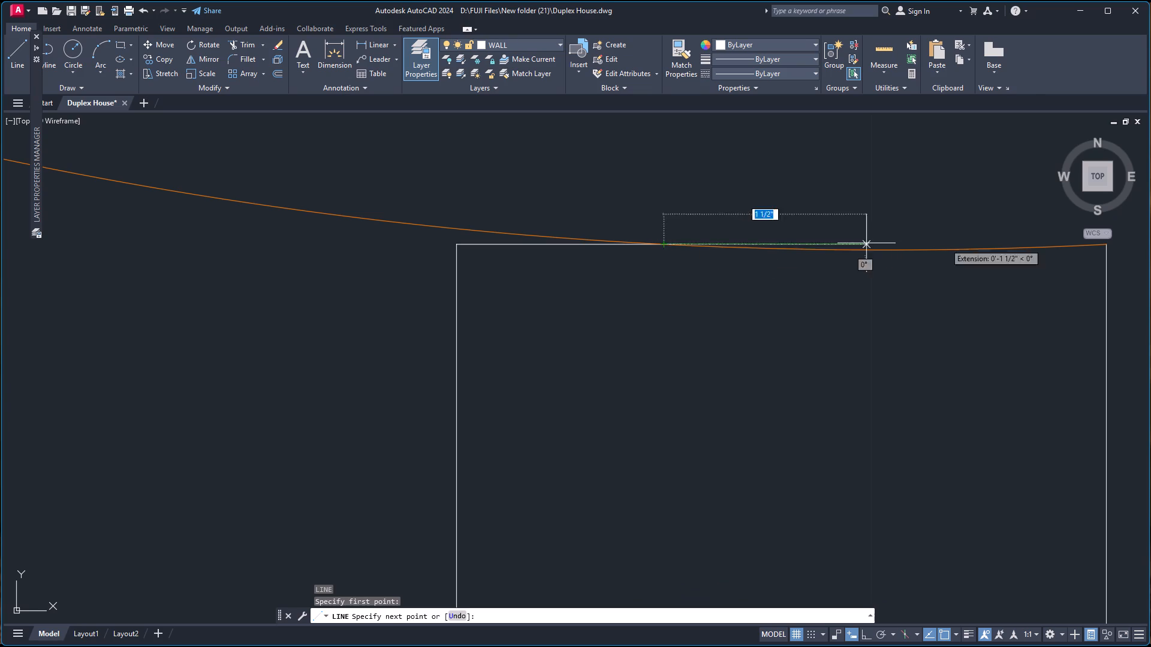
left_click(1106, 245)
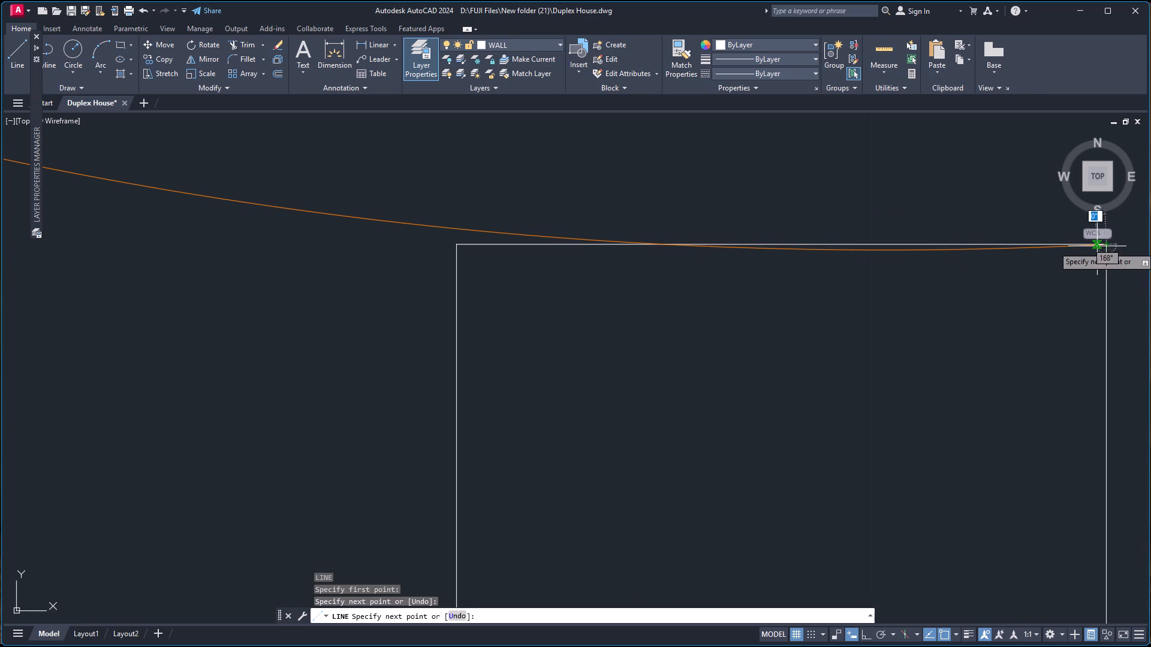
key("b")
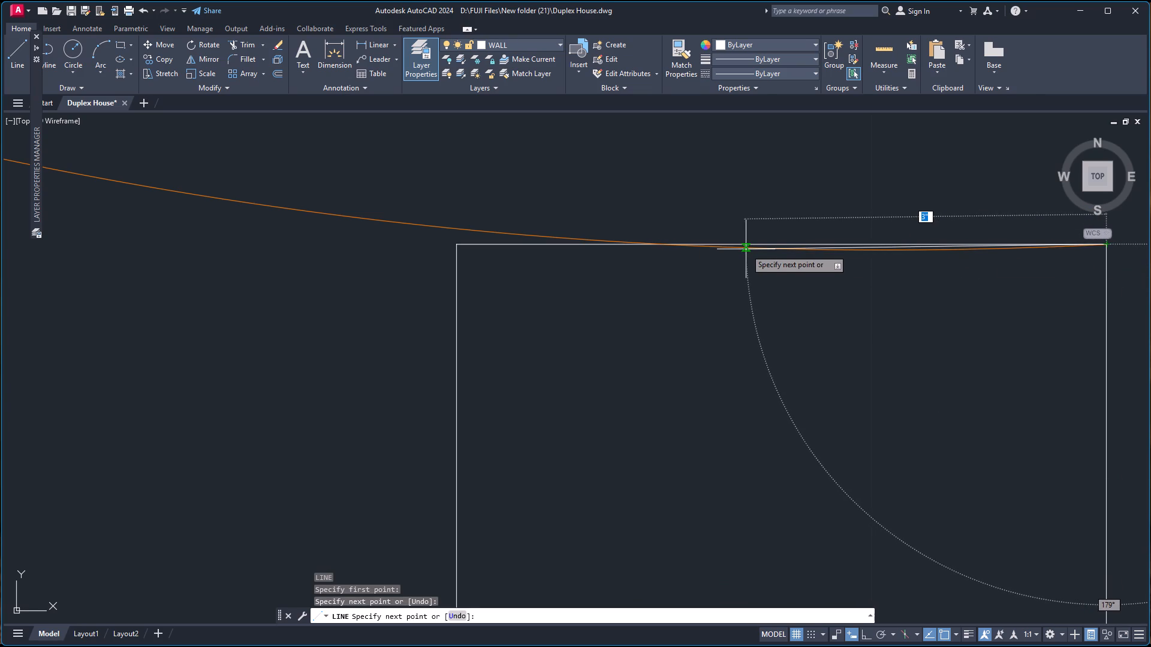
key("space")
Join the new closing line with the short wall line beside it at the end of the DRAWING/PARKING wall.
left_click(797, 244)
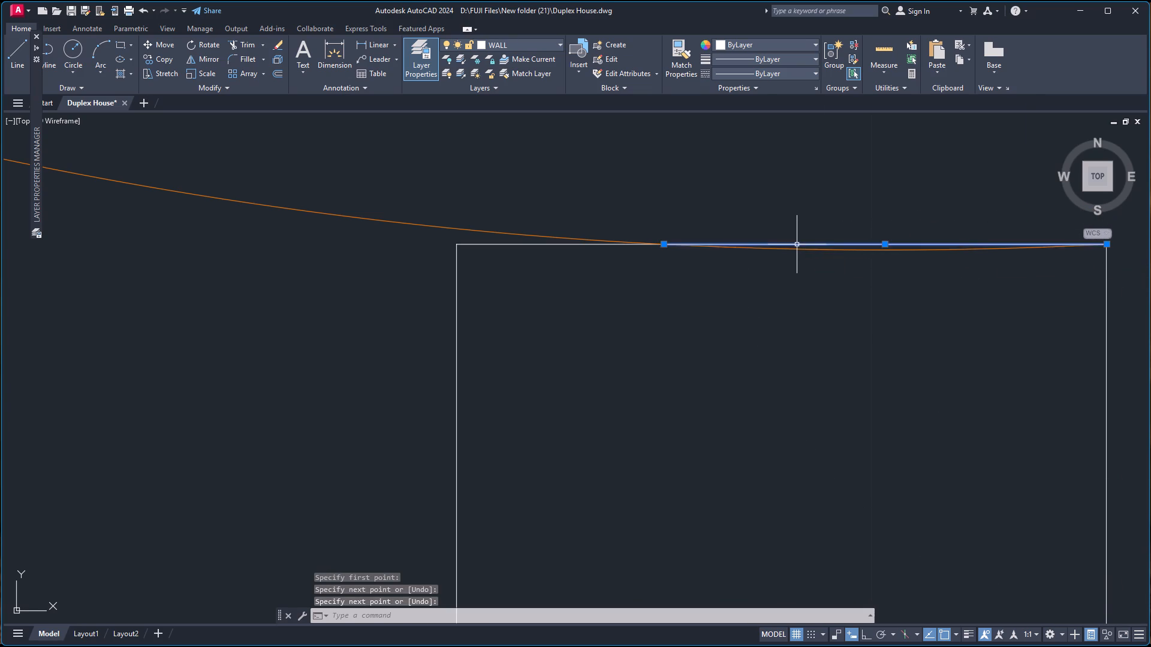
left_click(552, 244)
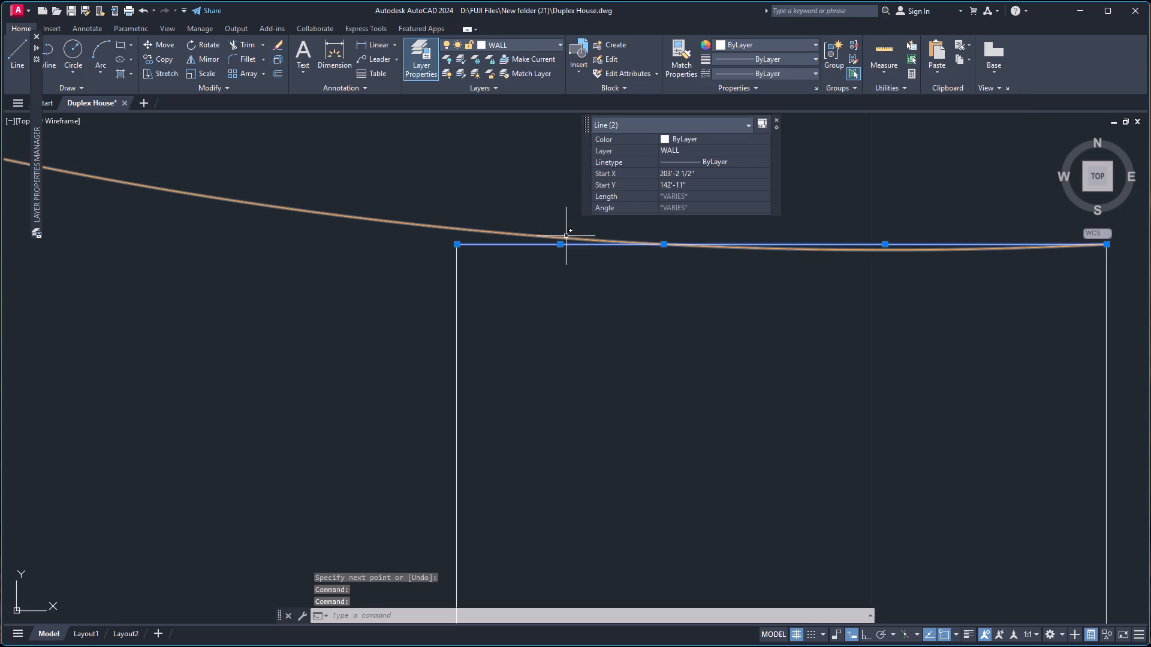
key("j")
key("Return")
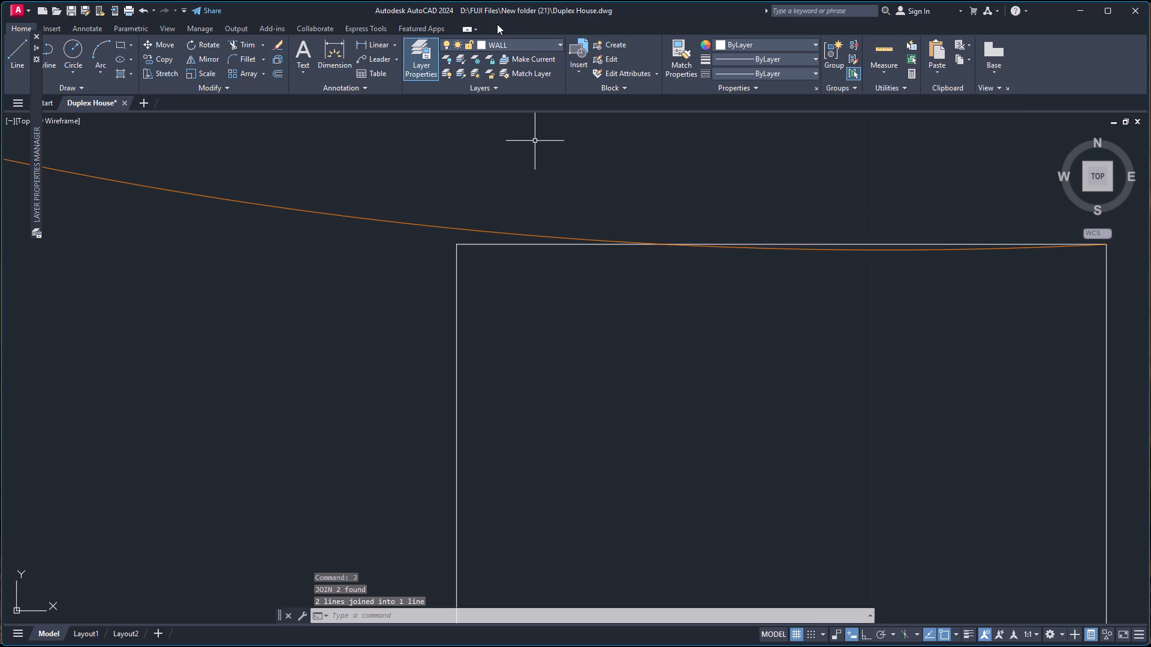
Make HATCH the current layer and fill the first plan's outer wall and DRAWING/PARKING wall with the solid hatch.
left_click(506, 44)
left_click(503, 83)
scroll(722, 131, "down", 8)
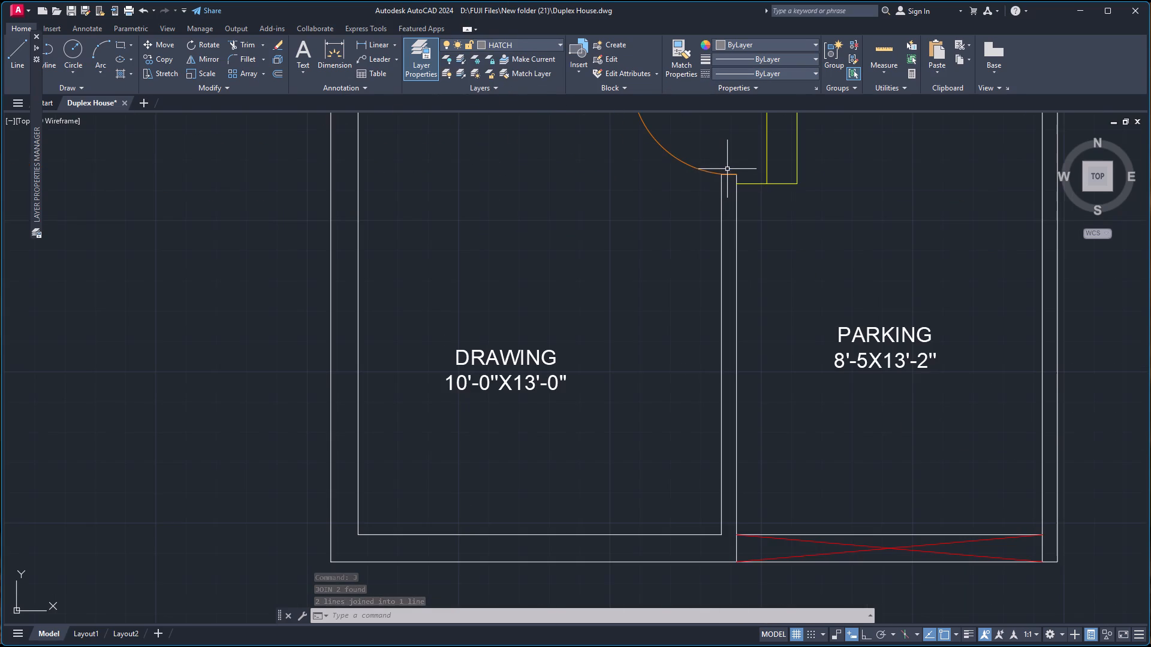
key("h")
key("Return")
scroll(734, 225, "down", 3)
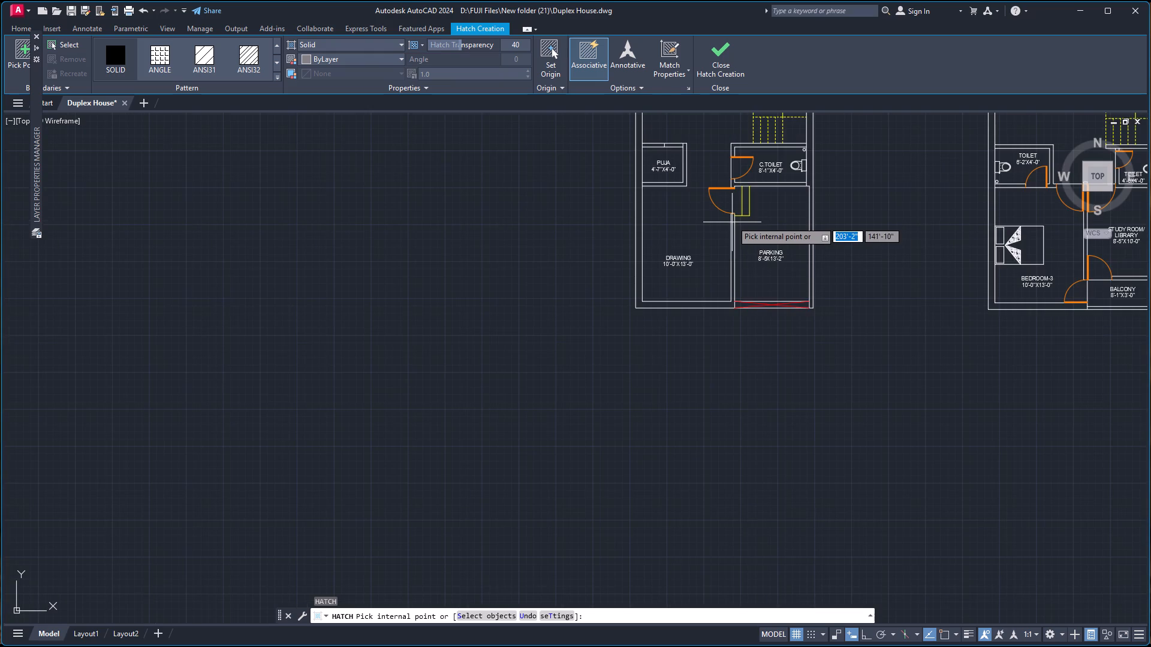
left_click(733, 235)
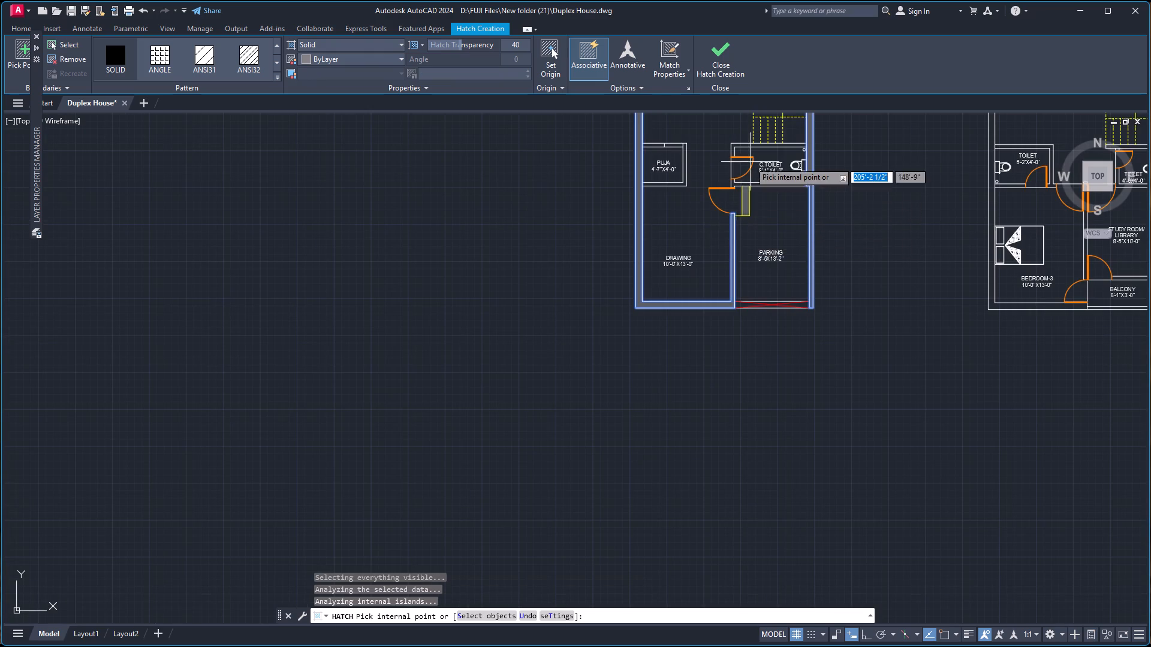
Add the second plan's outer wall to the solid hatch.
scroll(750, 162, "down", 6)
scroll(770, 119, "up", 4)
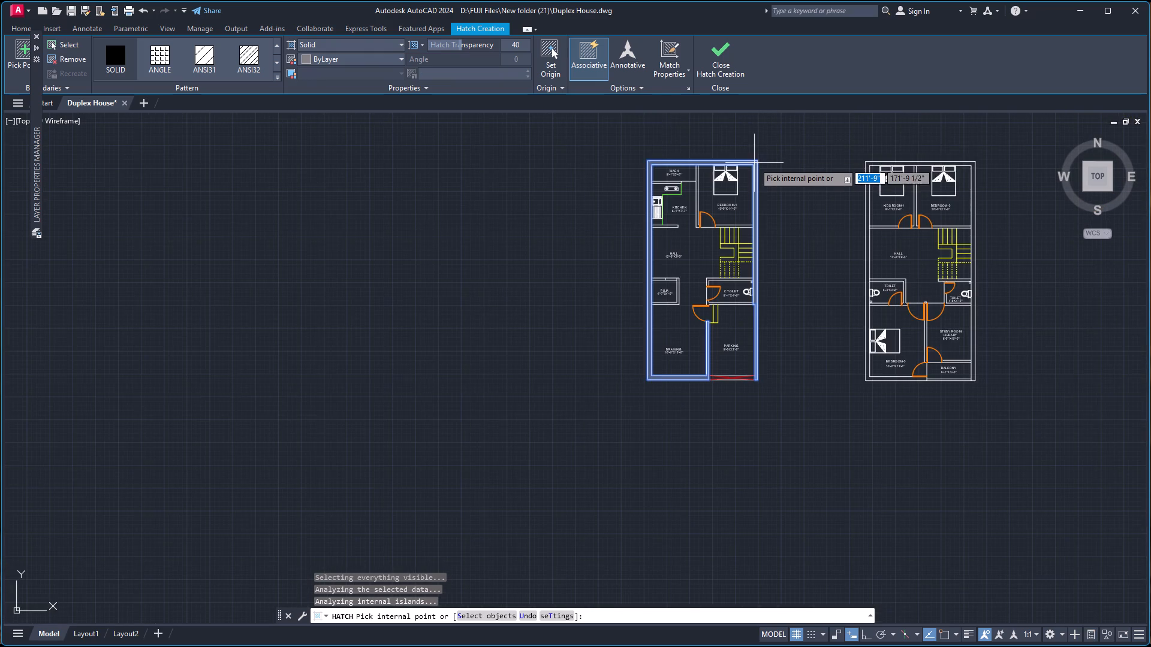
scroll(753, 163, "up", 2)
scroll(919, 291, "down", 2)
scroll(976, 285, "up", 2)
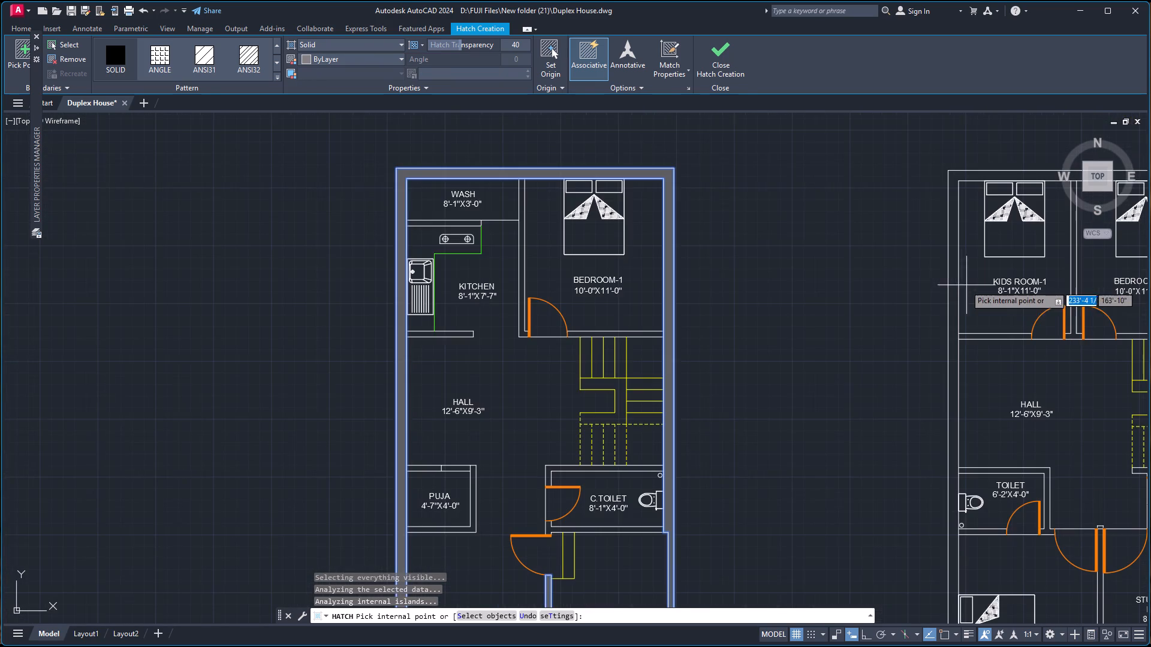
left_click(952, 295)
Add the wall between the second plan's HALL and the 6'-2"X4'-0" TOILET, including its return beside the door, to the solid hatch.
scroll(986, 332, "down", 3)
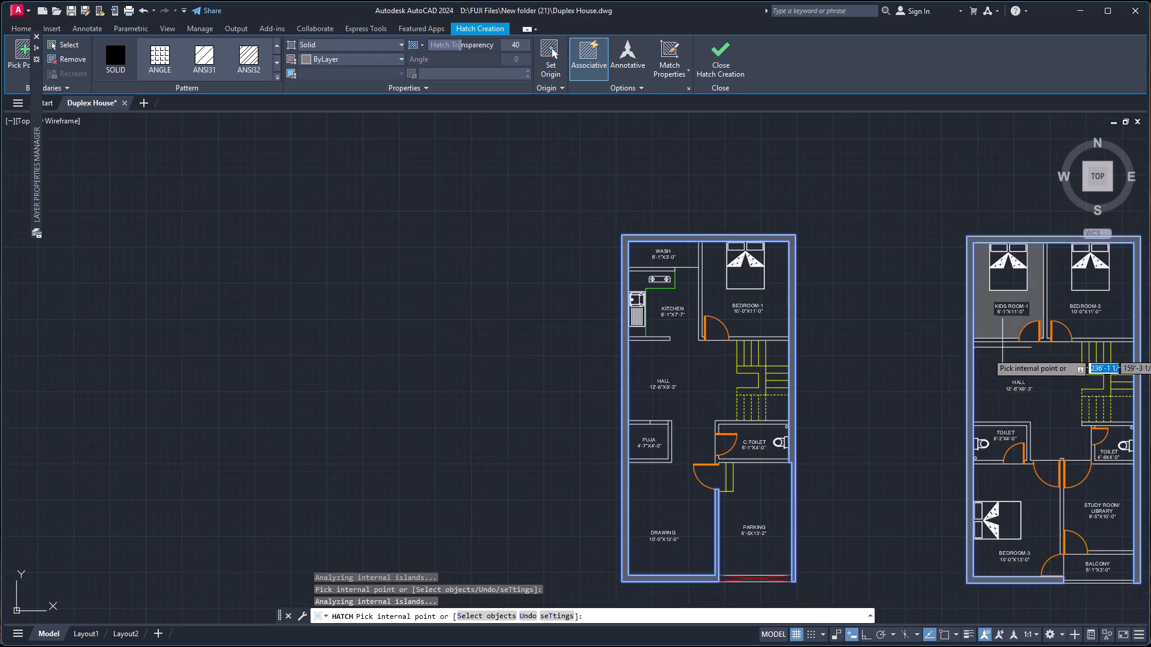
scroll(1060, 386, "down", 1)
scroll(1075, 371, "up", 2)
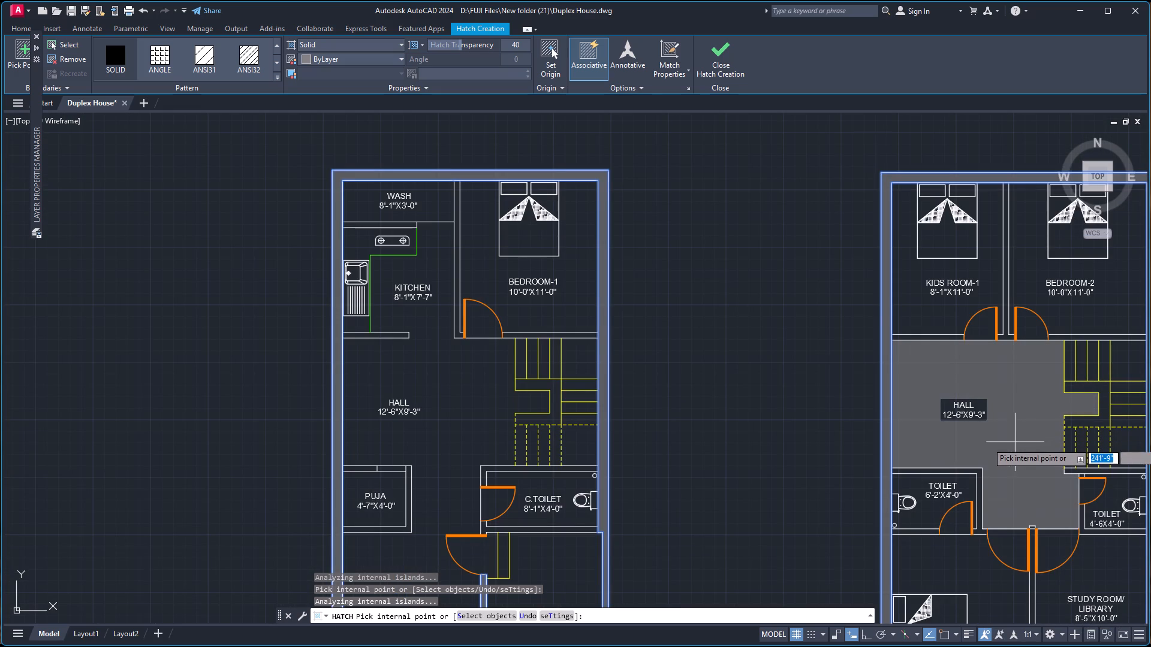
left_click(941, 470)
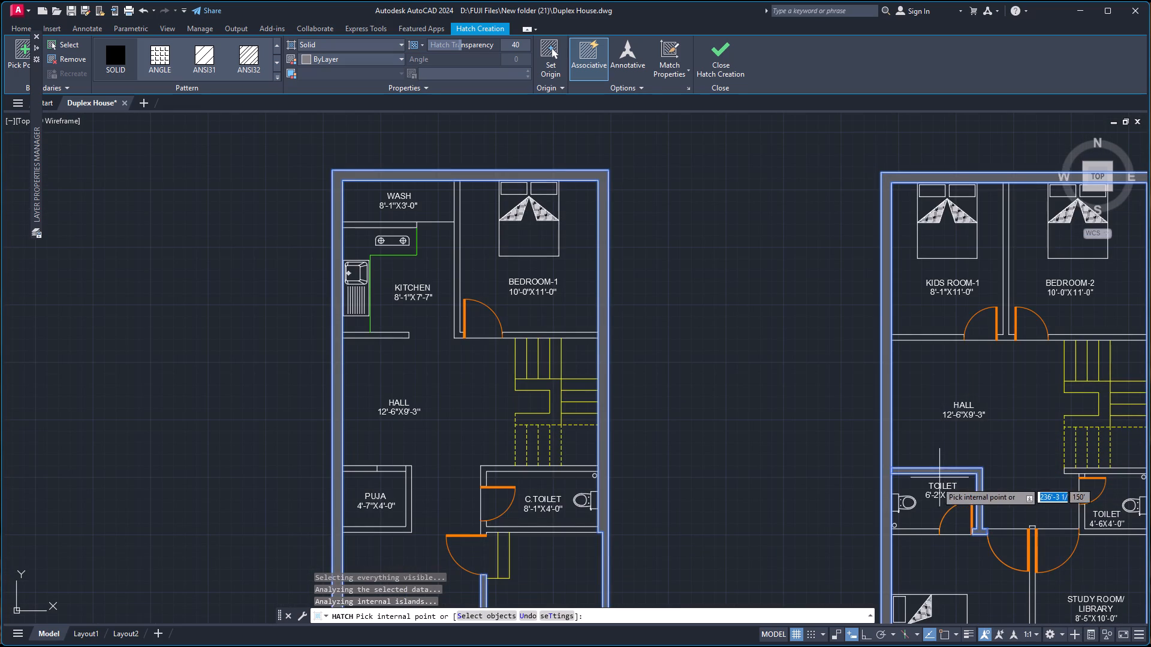
Try to add the lower wall of the 6'-2"X4'-0" TOILET to the solid hatch, and end the Hatch command.
left_click(915, 531)
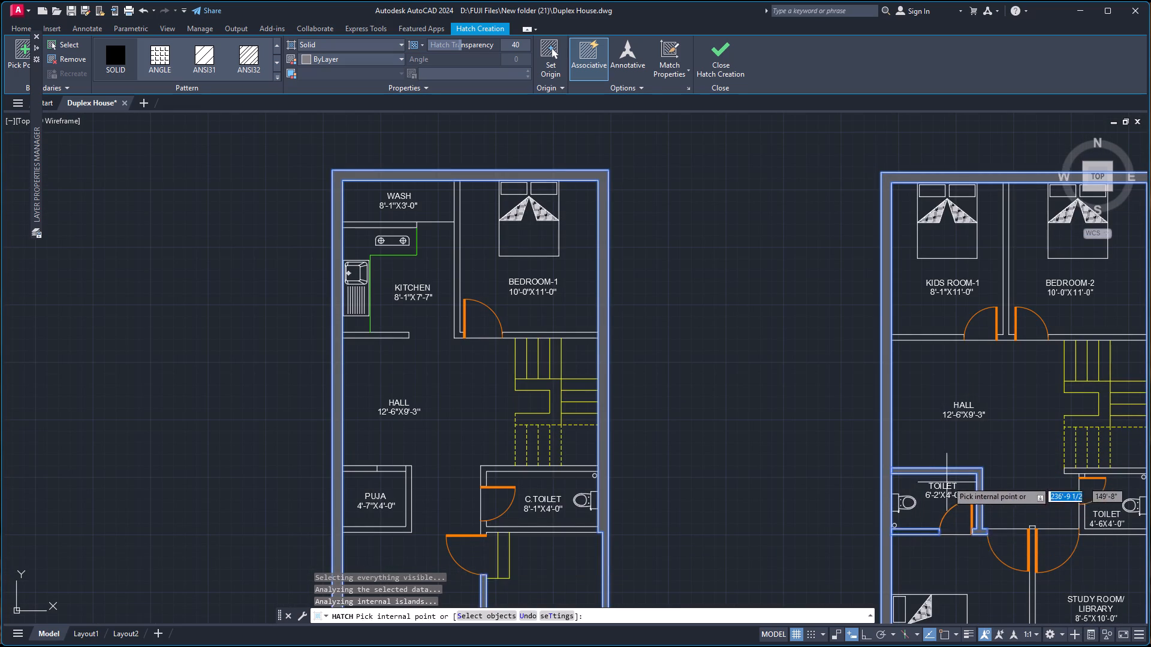
left_click(915, 532)
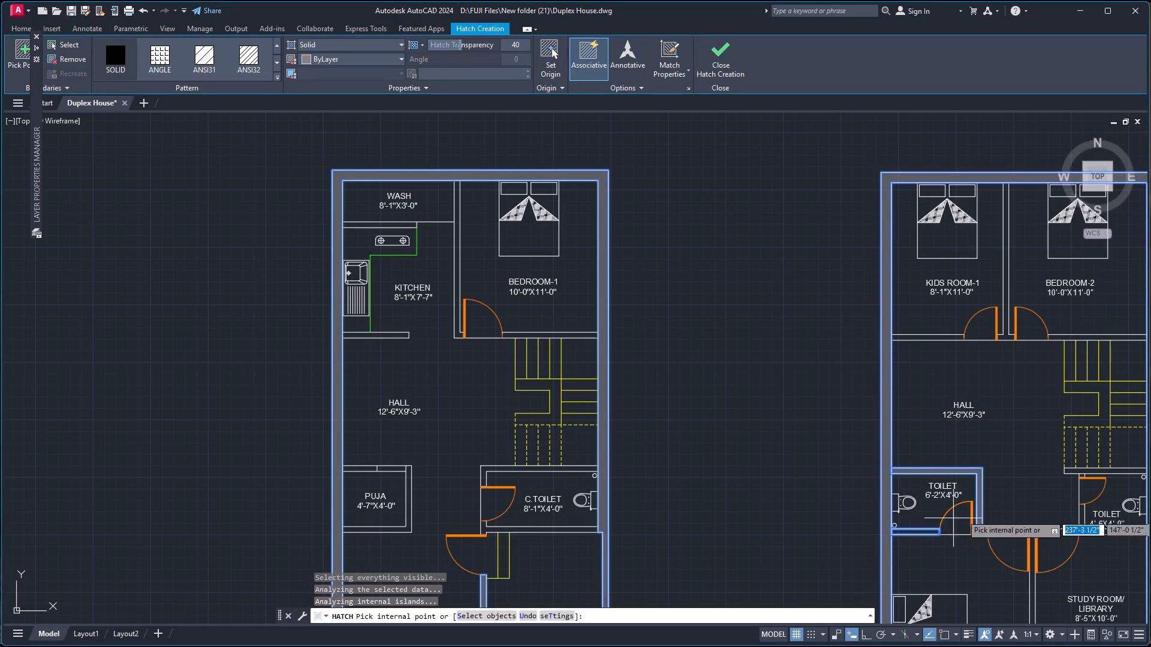
scroll(941, 542, "up", 3)
scroll(871, 519, "up", 3)
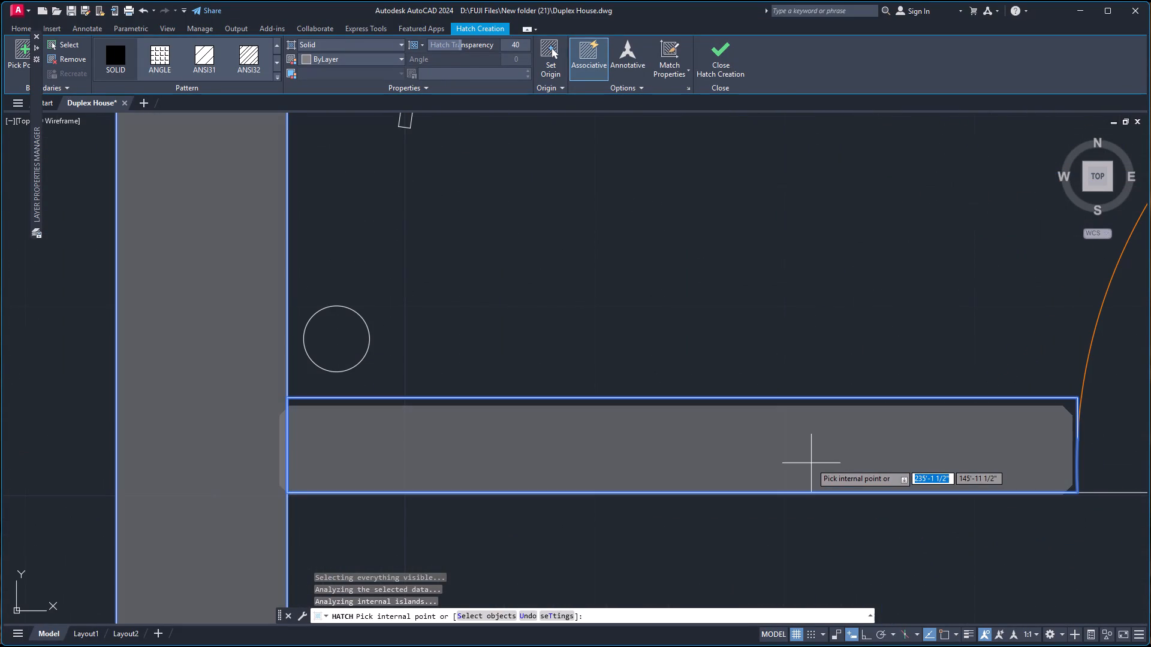
left_click(810, 463)
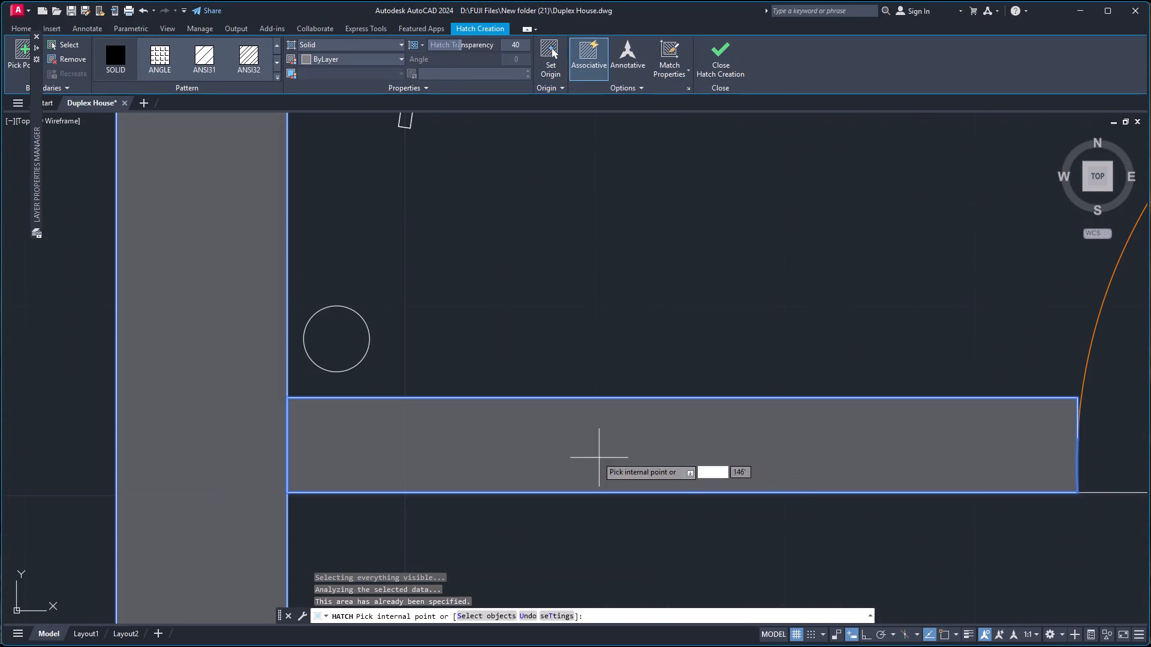
scroll(707, 271, "down", 3)
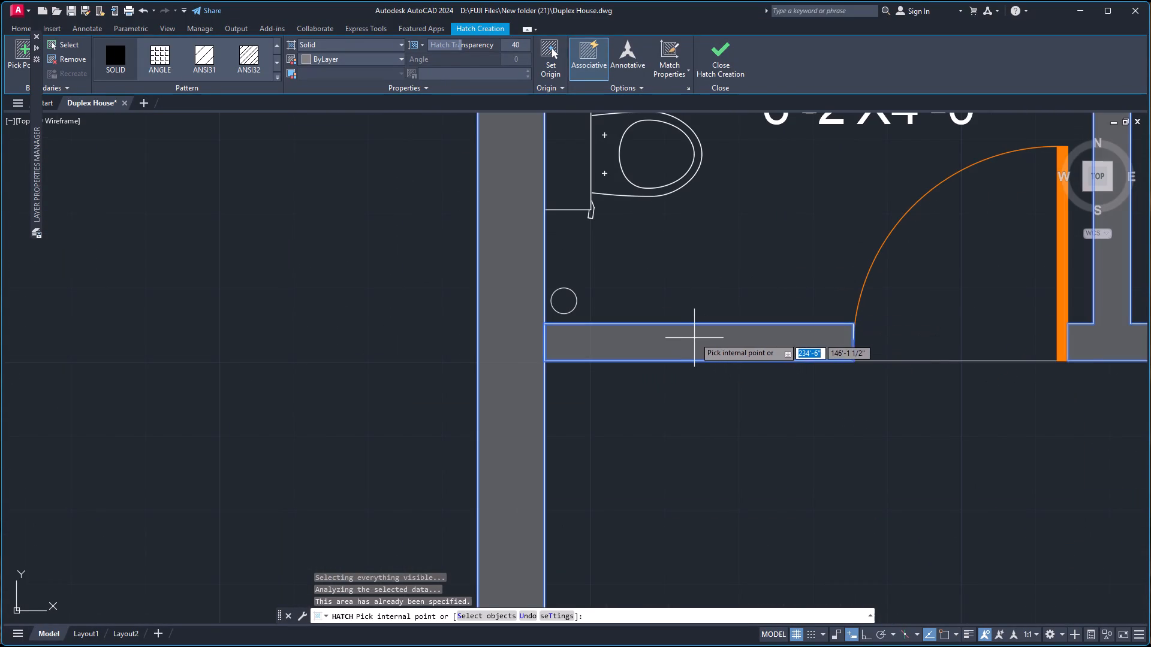
left_click(697, 336)
scroll(683, 356, "down", 3)
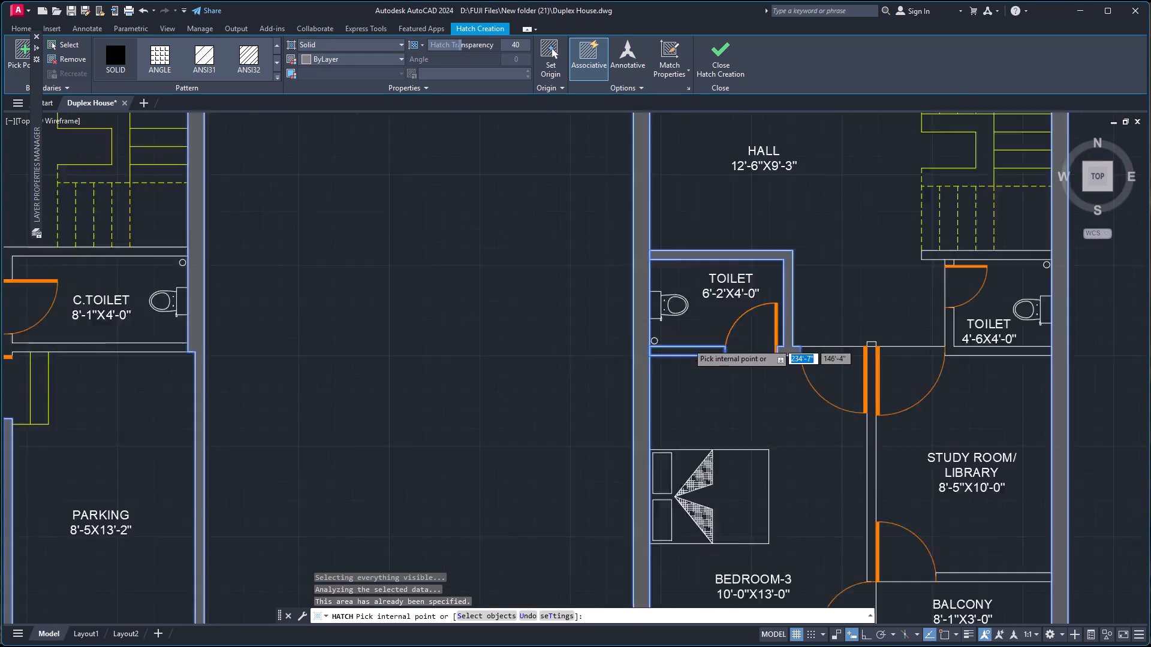
scroll(688, 343, "down", 2)
left_click(720, 57)
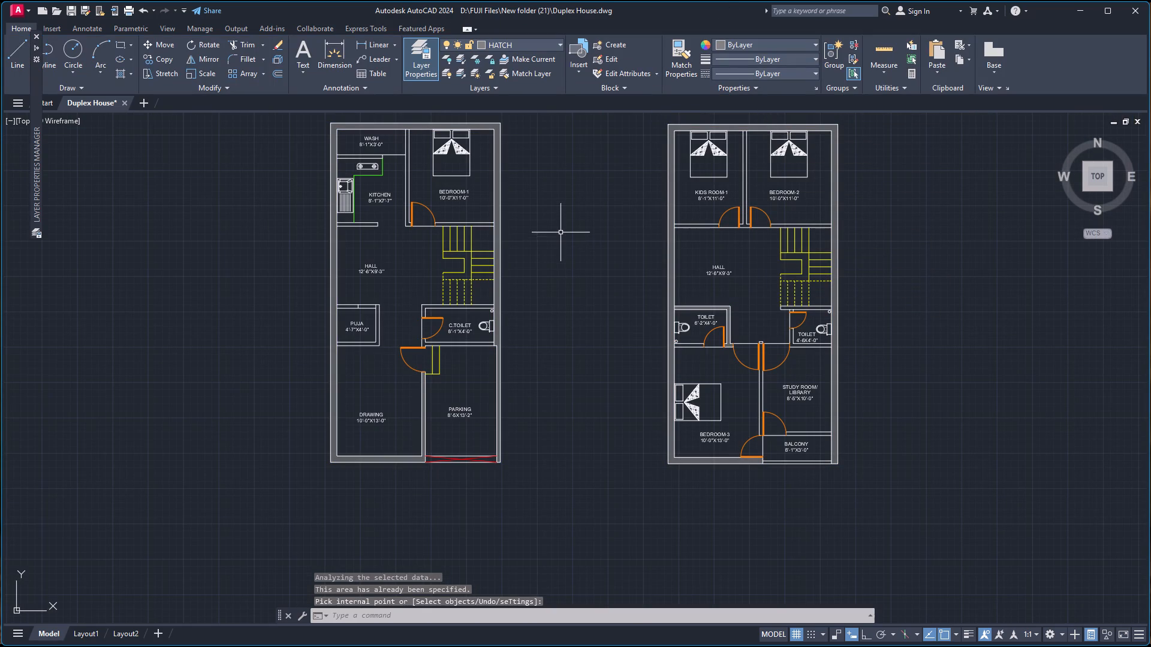
Start a new solid hatch and fill the wall between the 6'-2"X4'-0" TOILET and BEDROOM-3.
key("h")
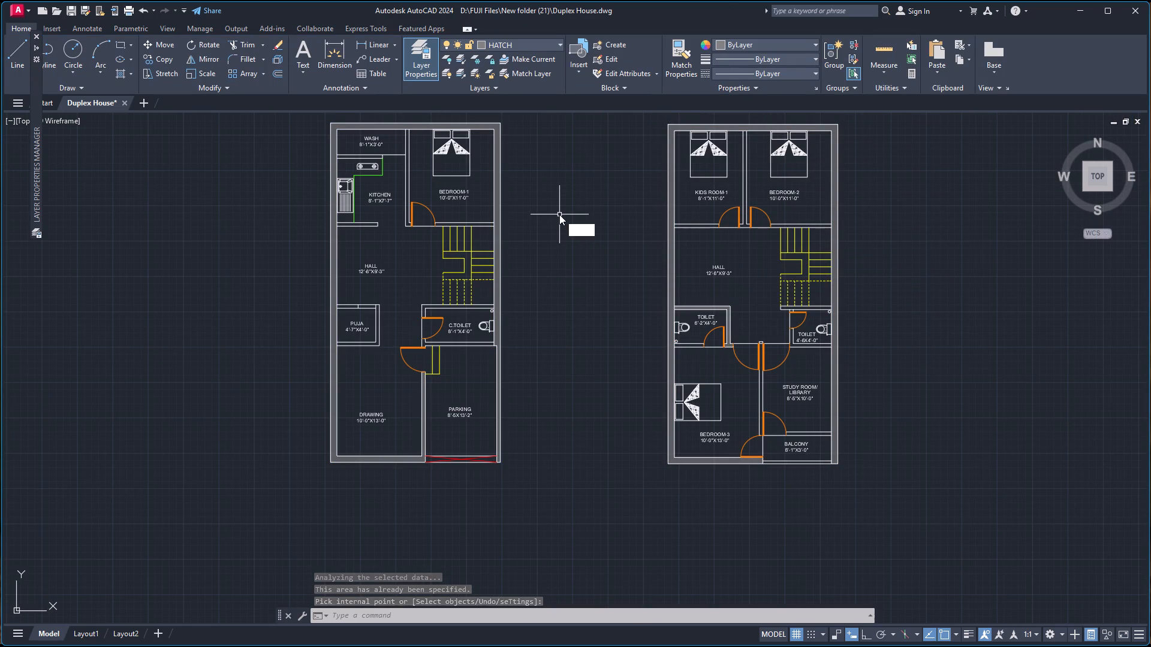
key("Return")
scroll(694, 347, "up", 3)
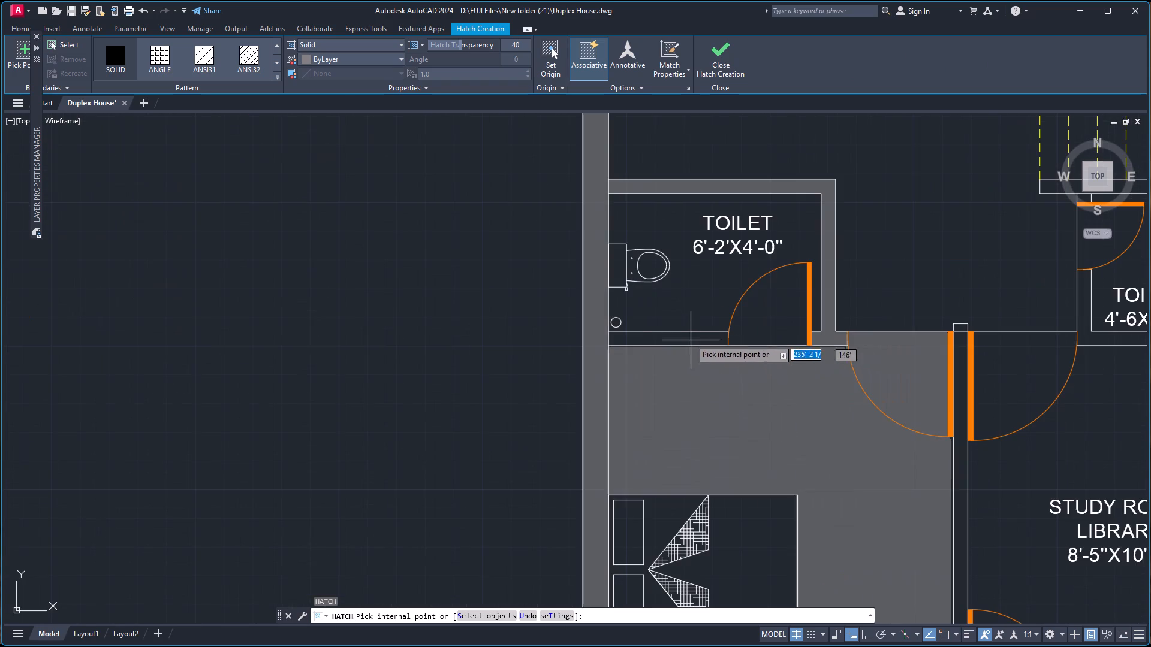
left_click(684, 339)
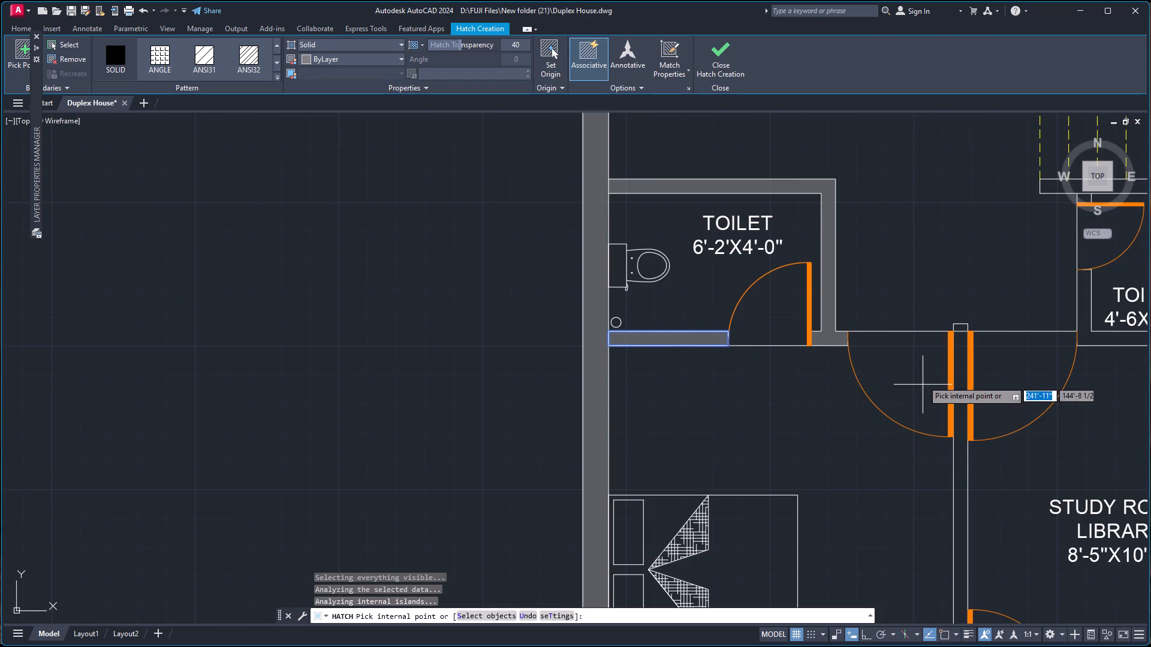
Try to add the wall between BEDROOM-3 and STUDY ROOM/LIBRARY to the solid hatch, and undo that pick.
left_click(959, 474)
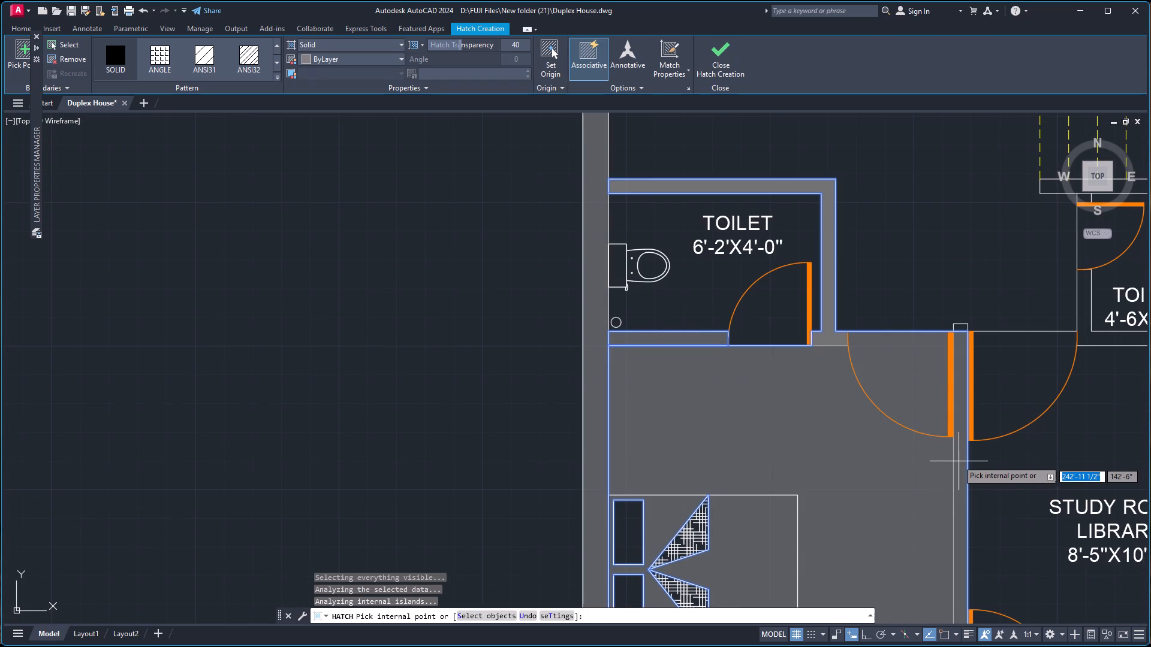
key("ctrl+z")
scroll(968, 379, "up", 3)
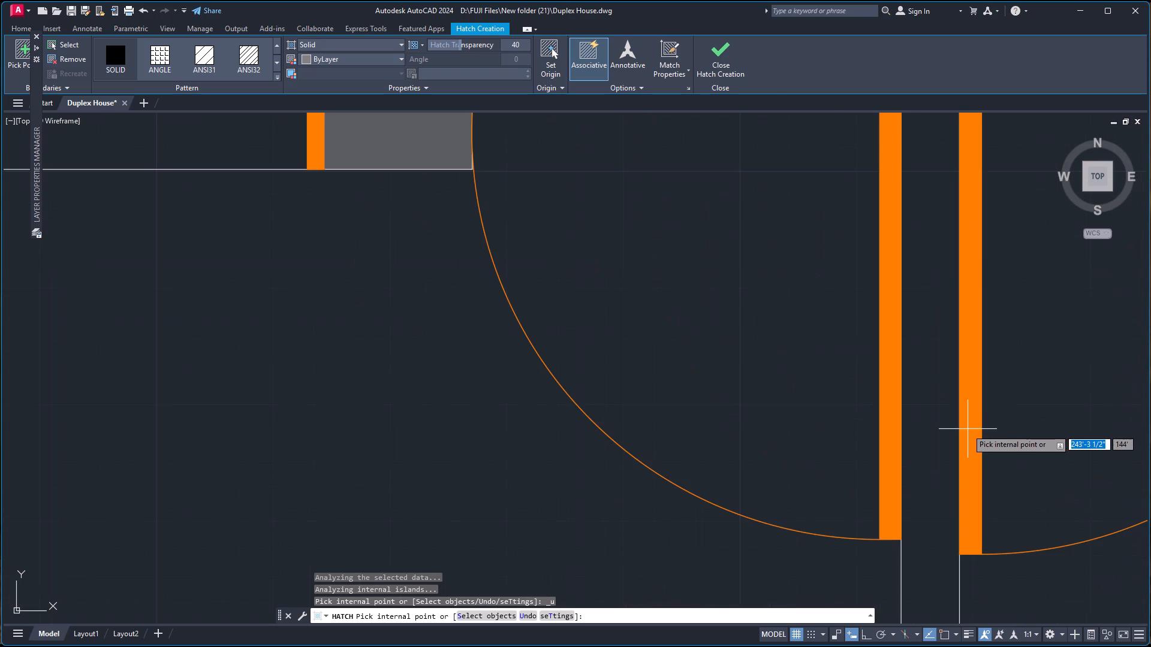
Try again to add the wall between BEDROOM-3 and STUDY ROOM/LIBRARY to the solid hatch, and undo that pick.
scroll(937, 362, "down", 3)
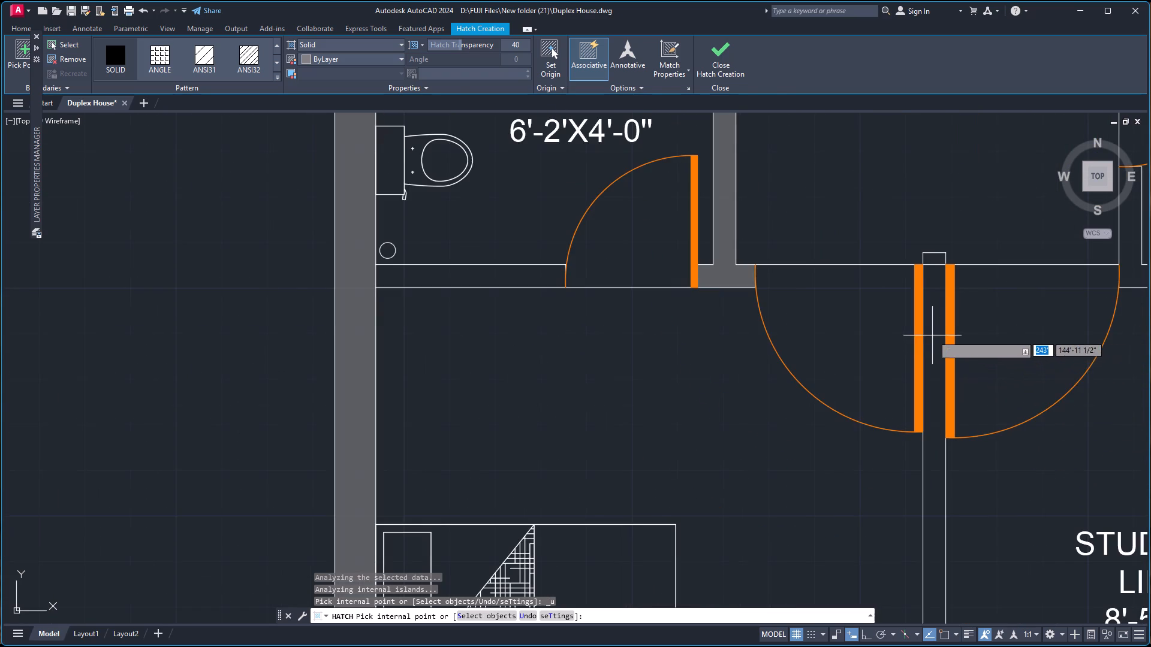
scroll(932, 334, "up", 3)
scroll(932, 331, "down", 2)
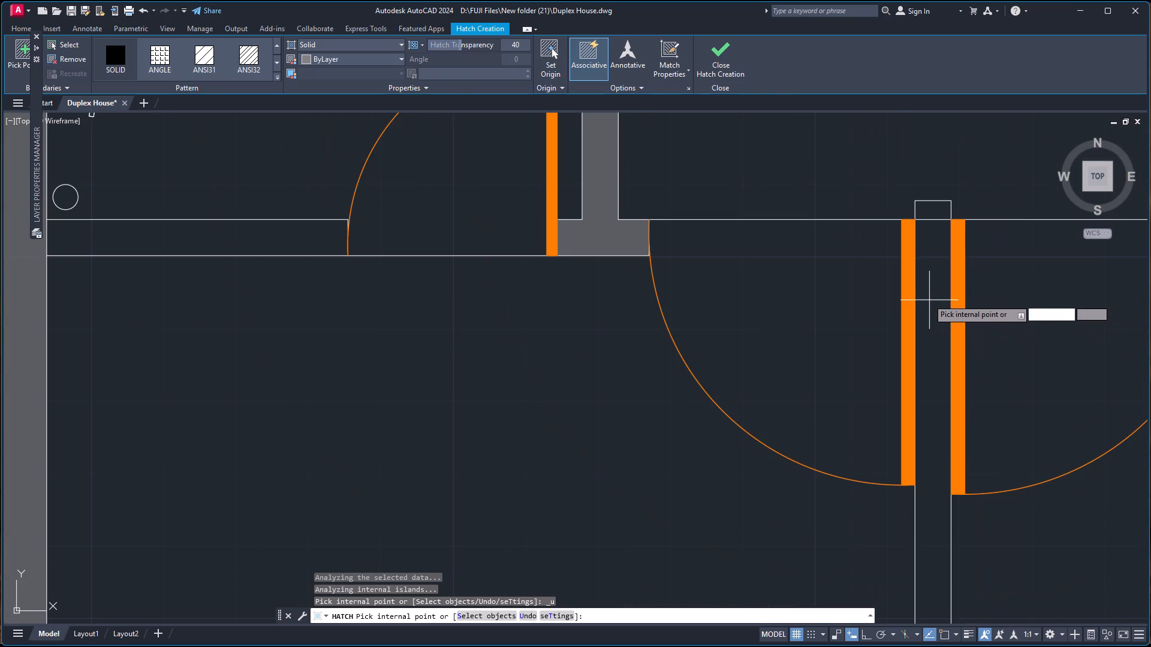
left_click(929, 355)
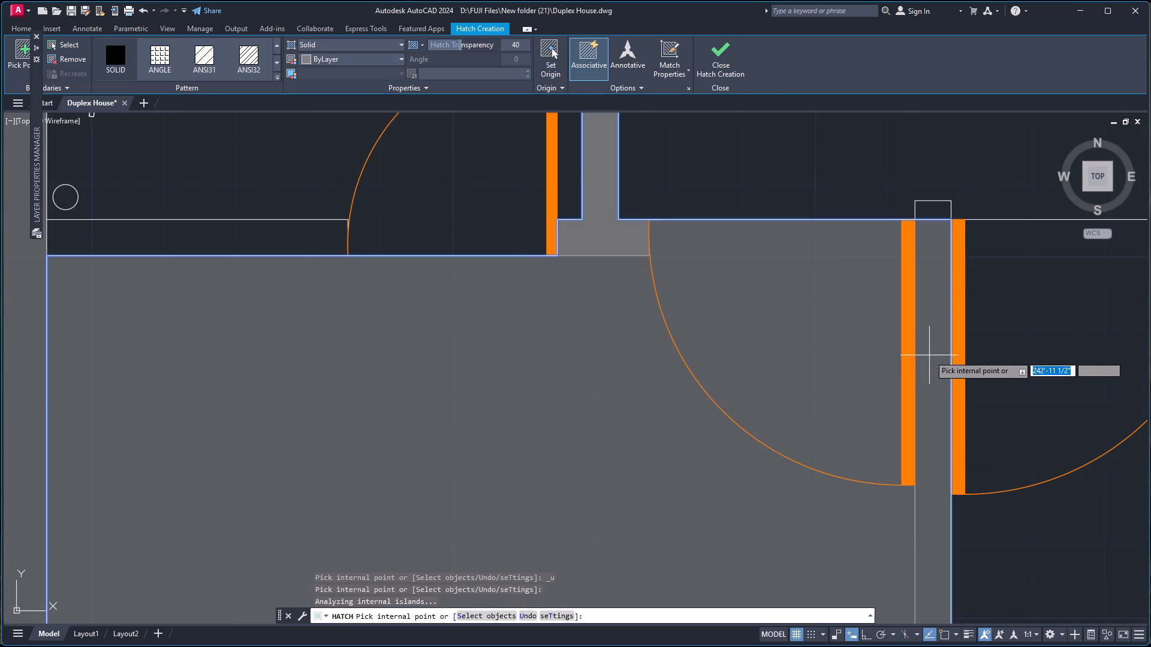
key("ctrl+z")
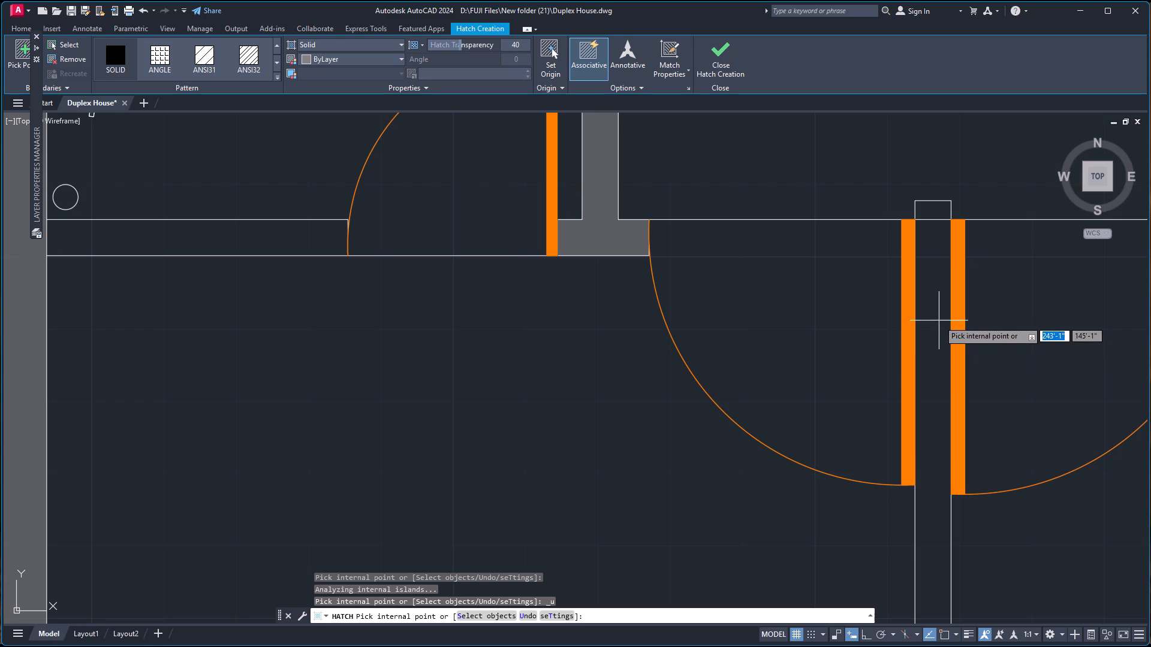
End the hatch and, on the WALL layer, draw a 3" line closing the lower end of the BEDROOM-3 and STUDY ROOM/LIBRARY wall.
scroll(939, 321, "down", 3)
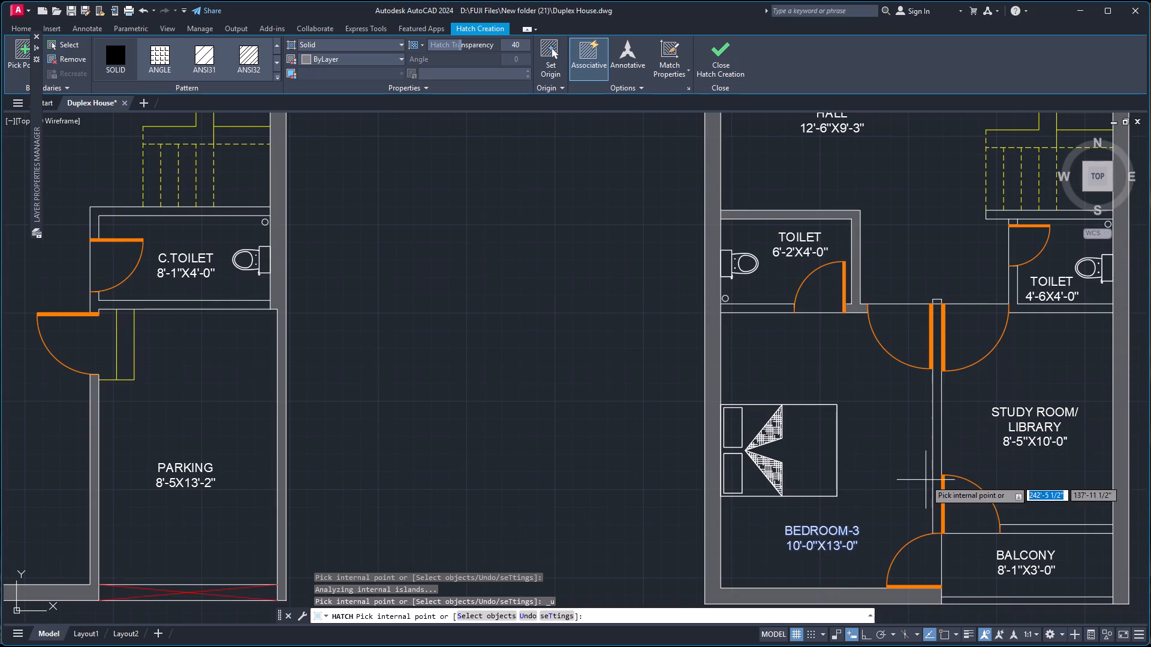
scroll(942, 555, "up", 4)
scroll(932, 485, "up", 1)
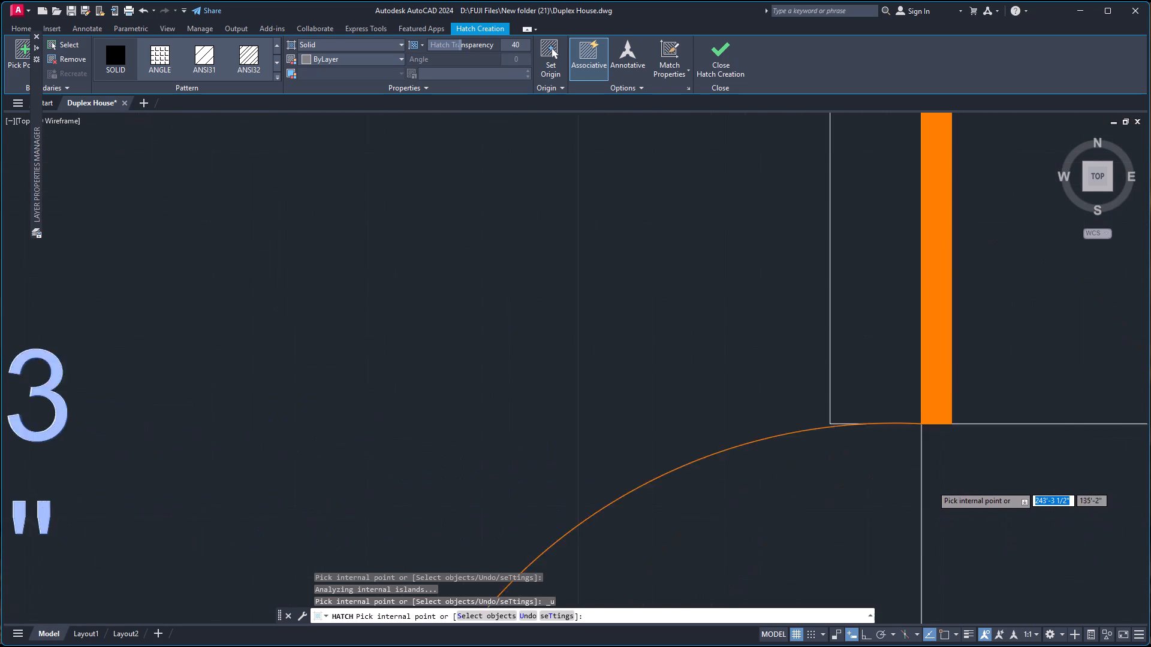
scroll(932, 485, "up", 2)
key("Escape")
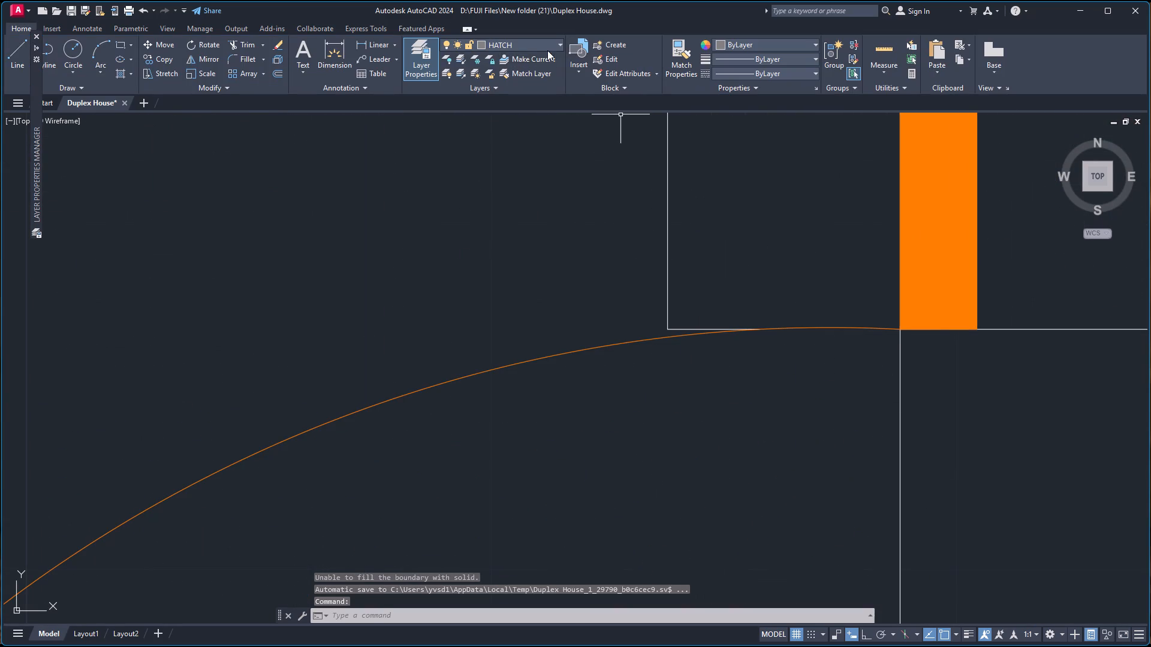
left_click(549, 49)
left_click(526, 59)
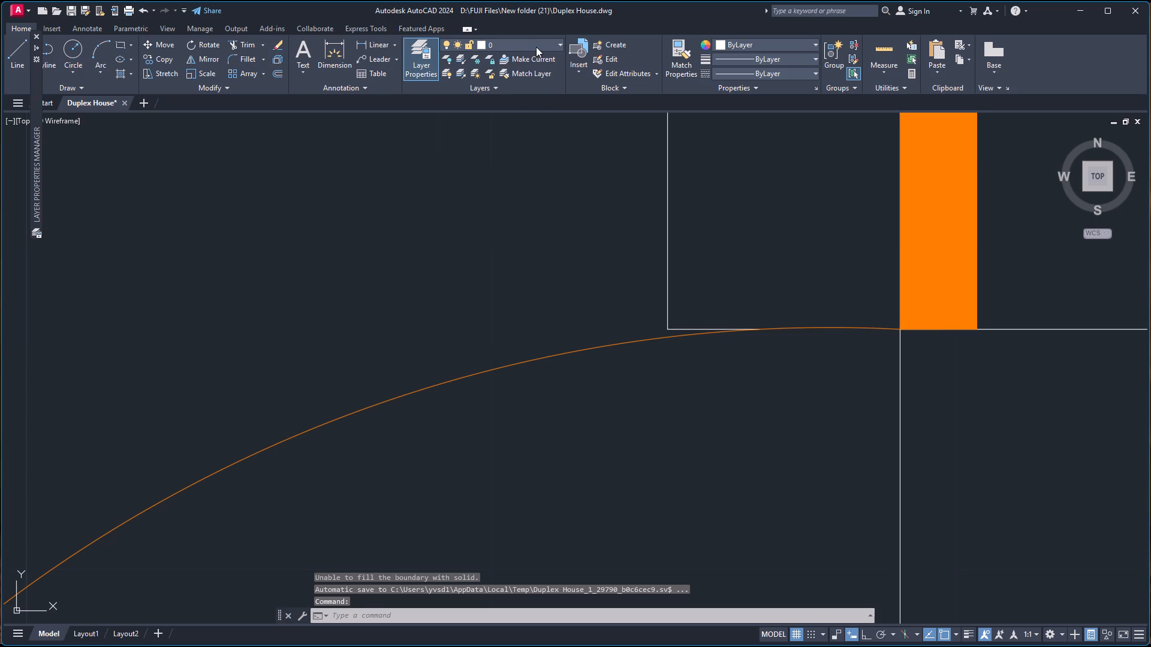
left_click(536, 47)
left_click(504, 143)
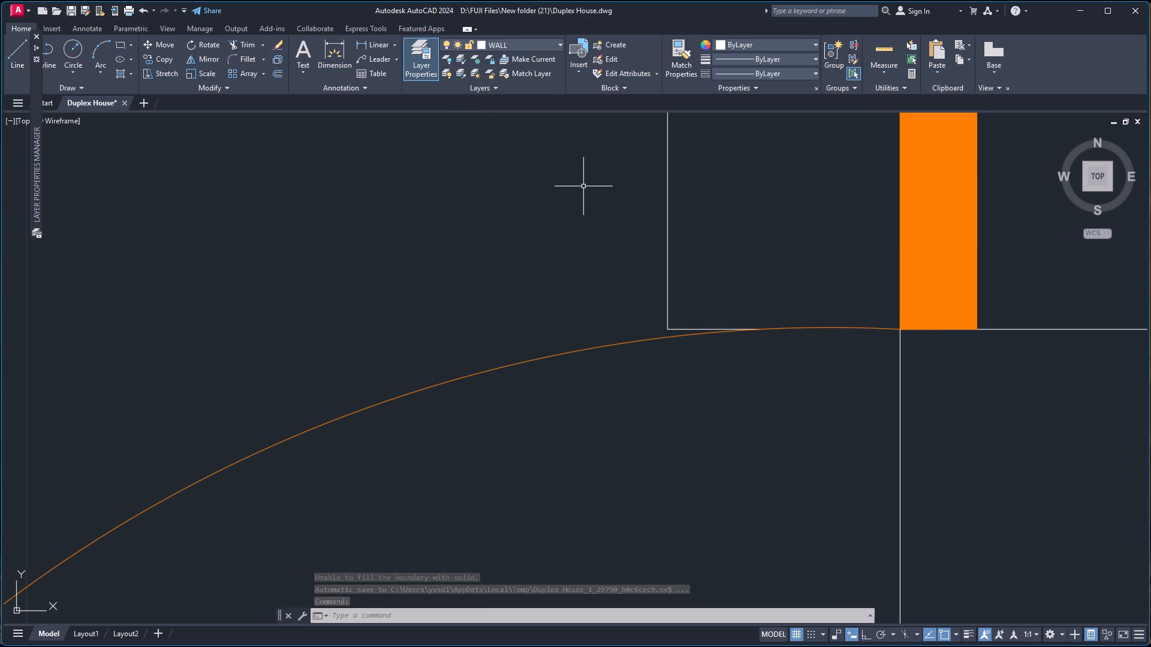
key("l")
key("Return")
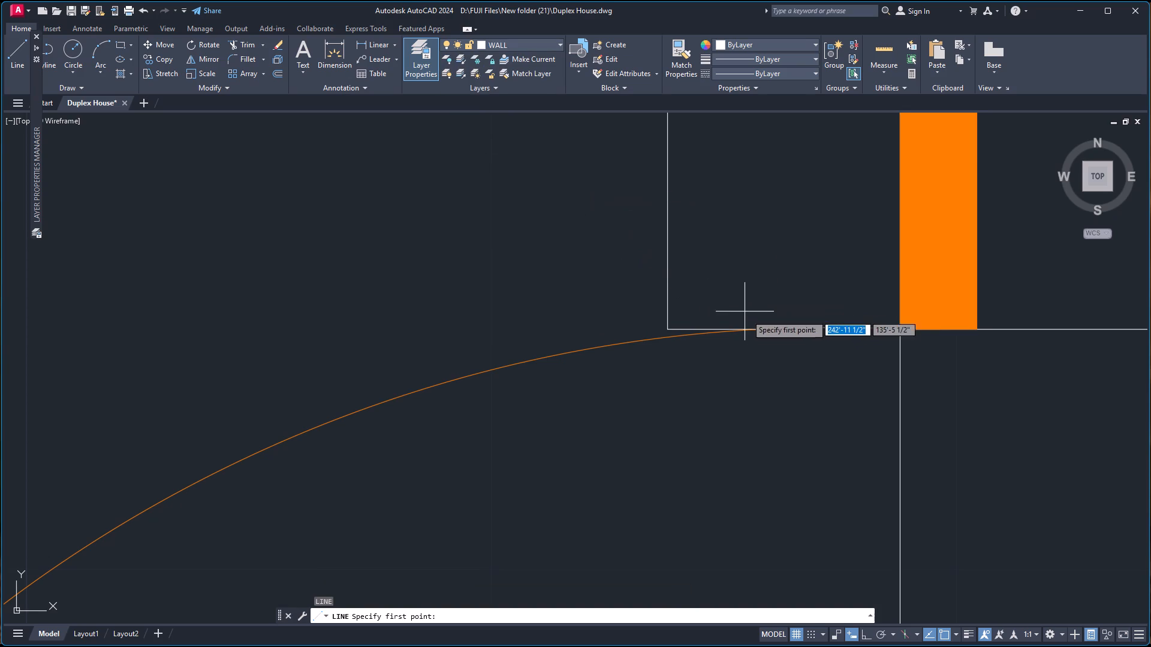
left_click(757, 329)
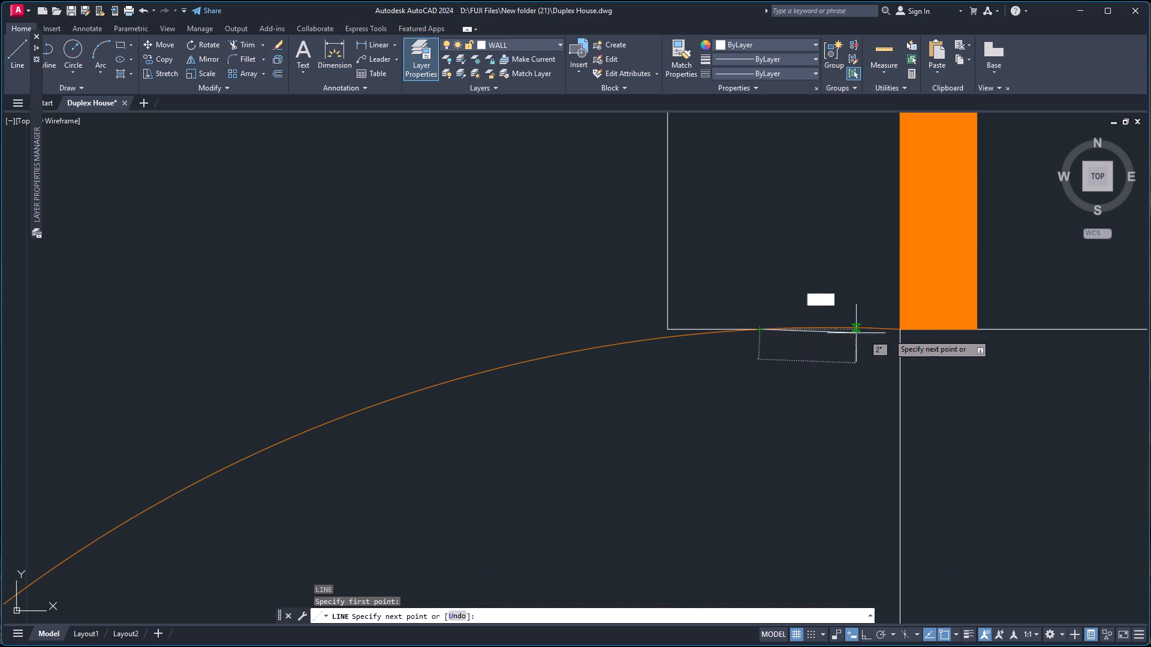
left_click(902, 328)
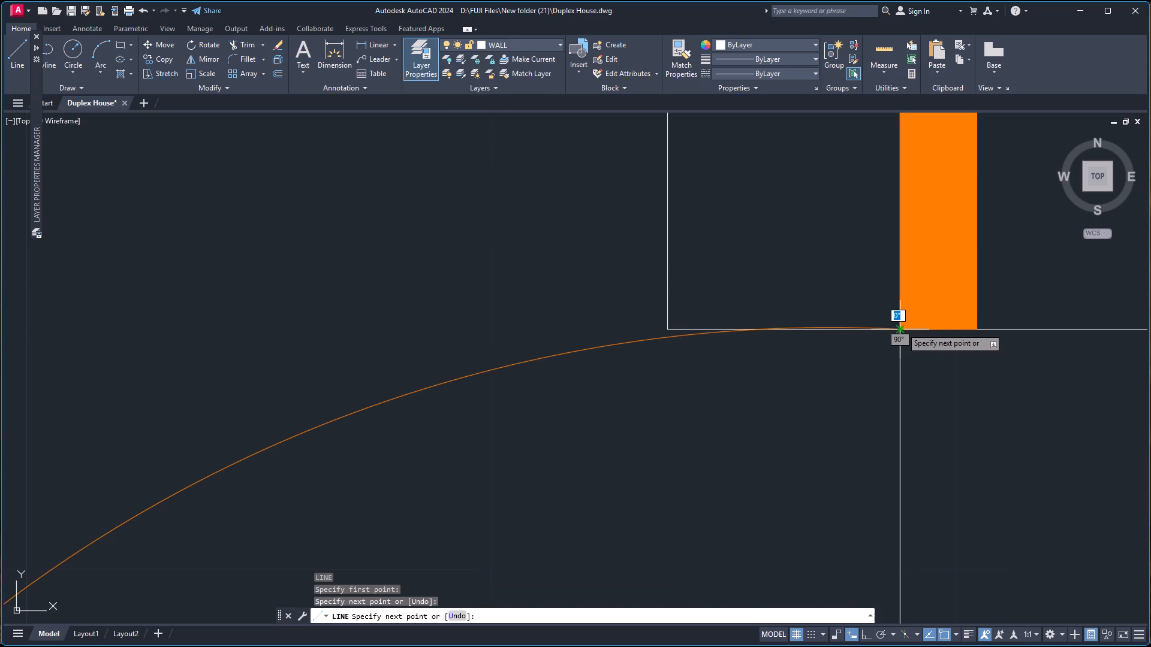
key("space")
Join the new 3" line with the short wall line beside it into one line.
left_click(866, 330)
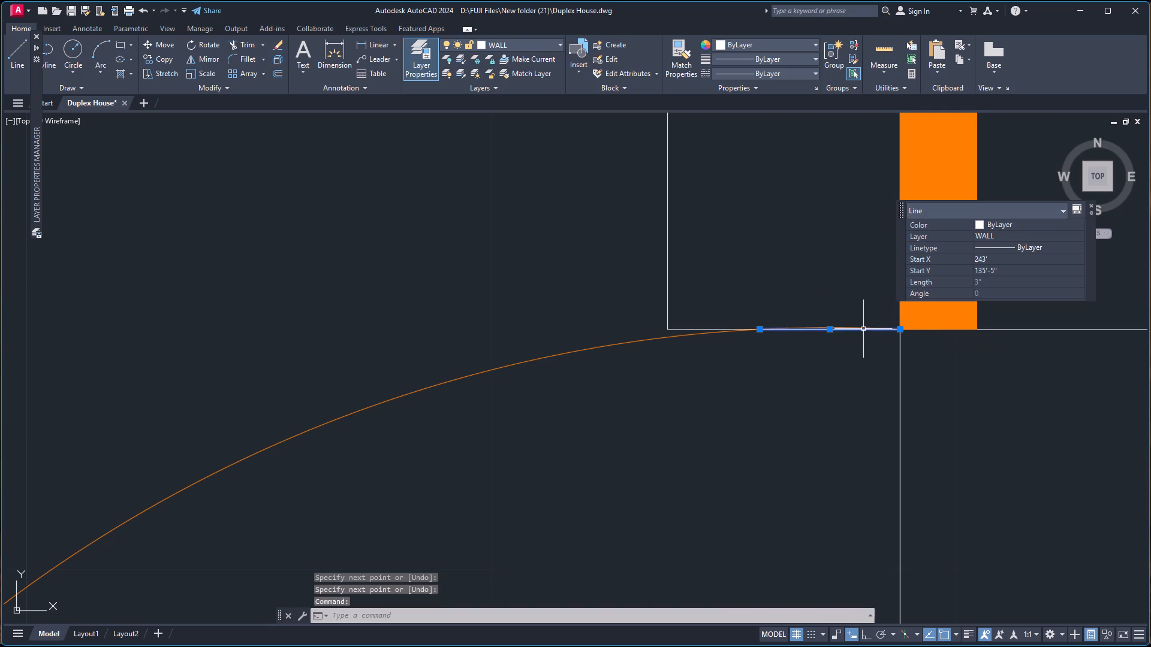
left_click(685, 329)
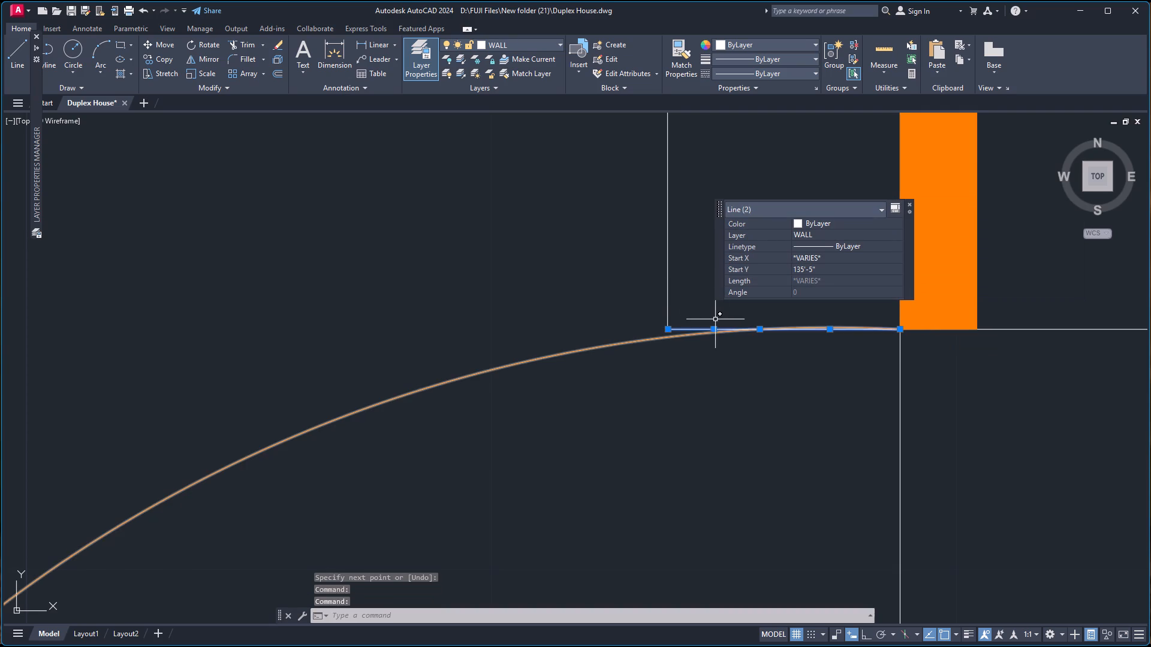
key("j")
key("Return")
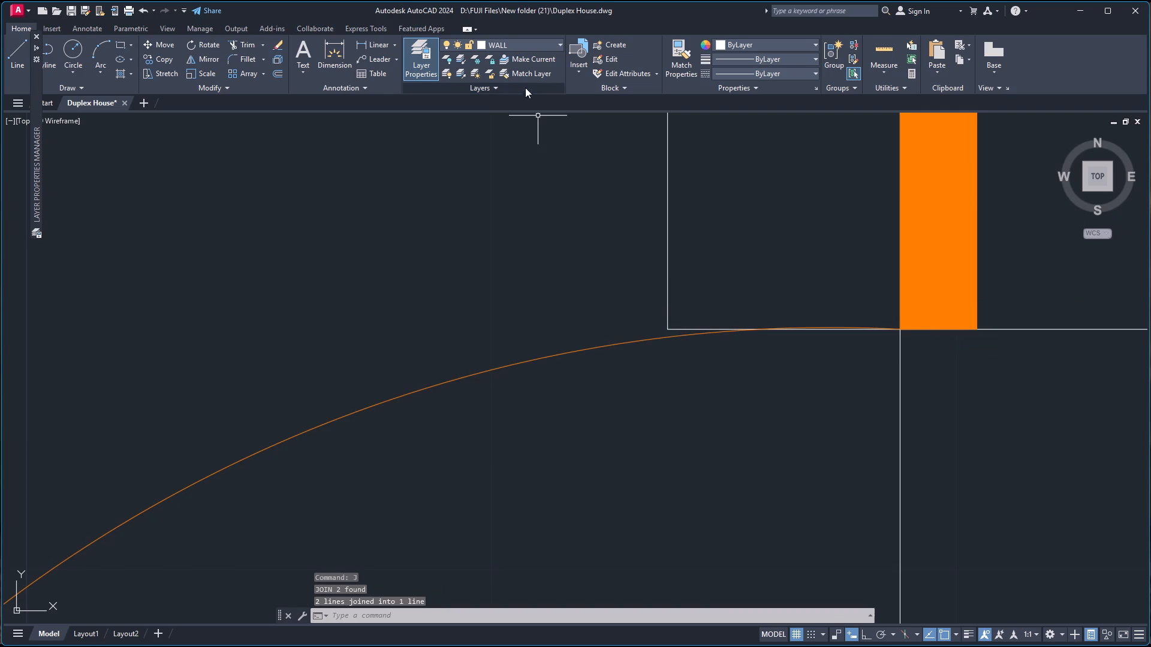
Make HATCH the current layer again.
left_click(537, 47)
left_click(505, 92)
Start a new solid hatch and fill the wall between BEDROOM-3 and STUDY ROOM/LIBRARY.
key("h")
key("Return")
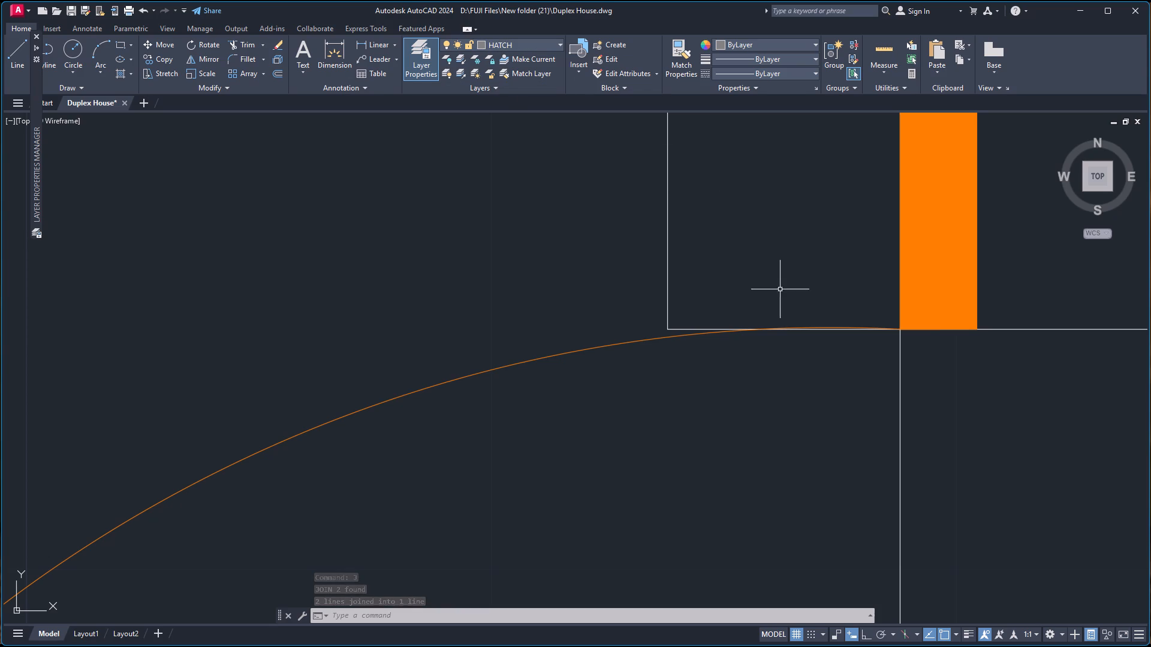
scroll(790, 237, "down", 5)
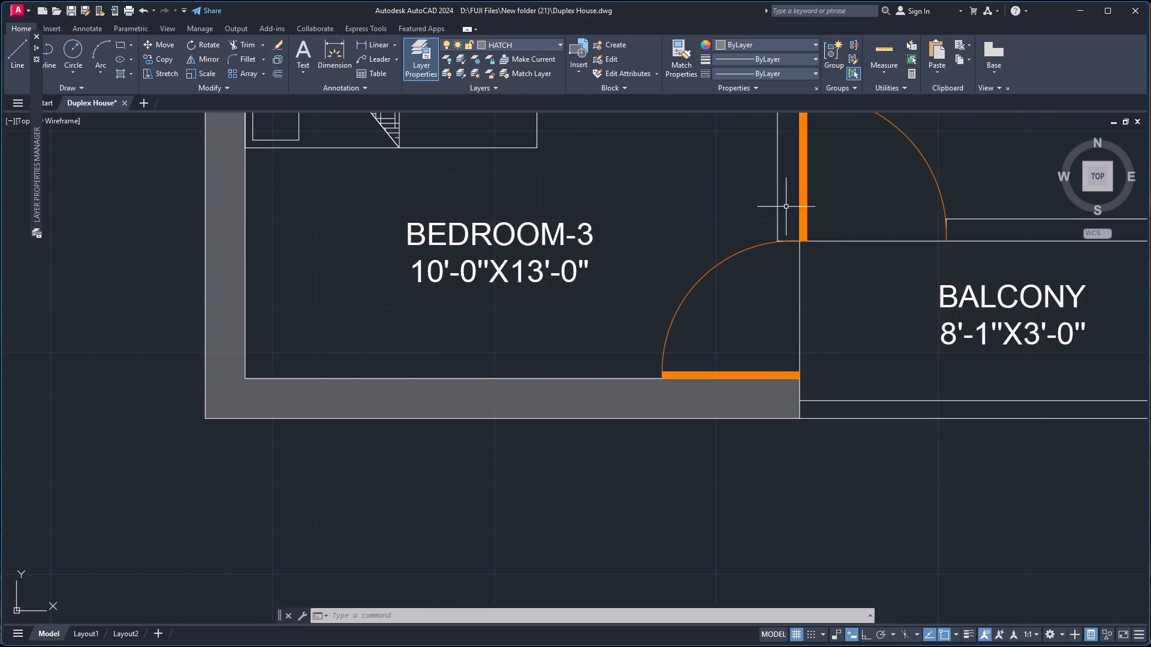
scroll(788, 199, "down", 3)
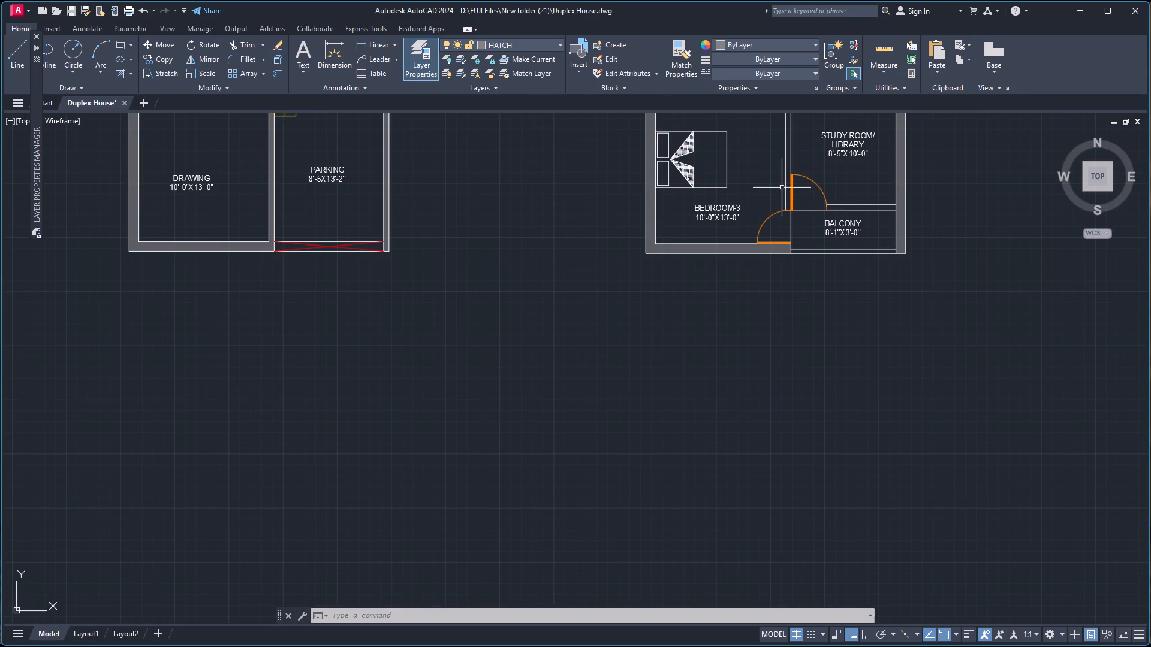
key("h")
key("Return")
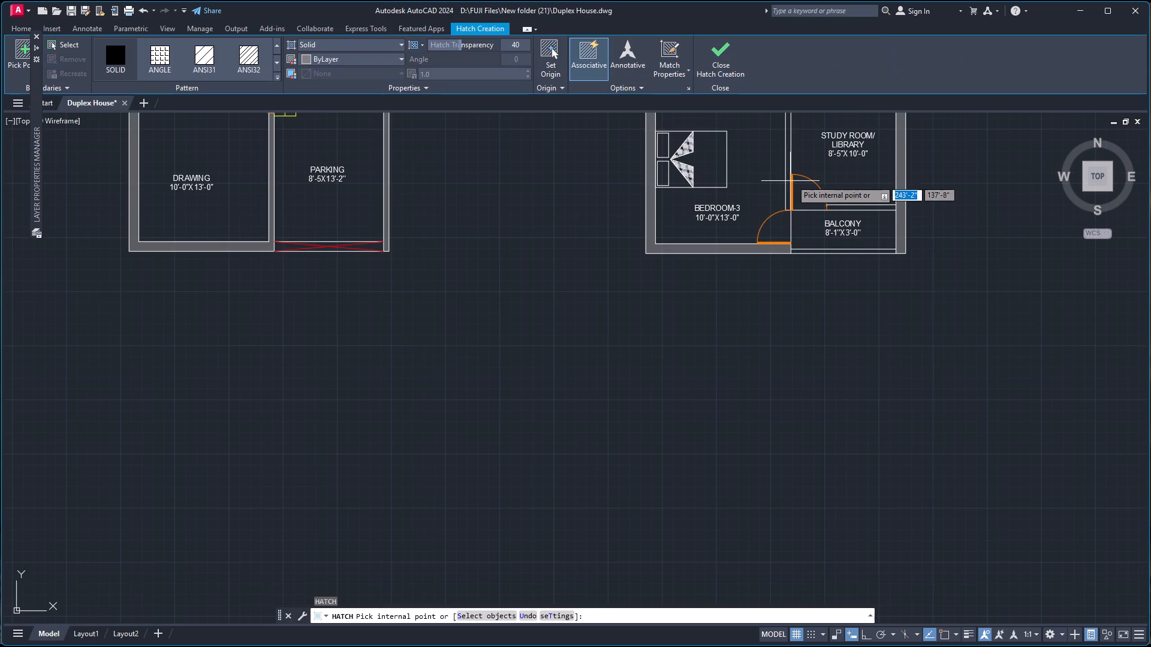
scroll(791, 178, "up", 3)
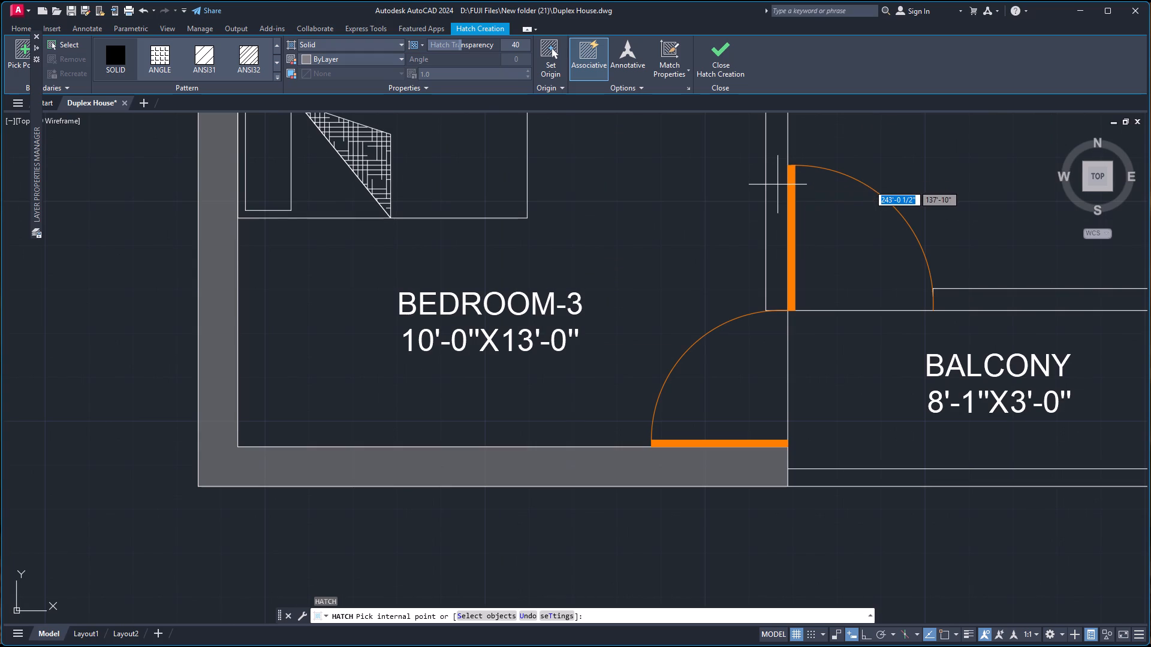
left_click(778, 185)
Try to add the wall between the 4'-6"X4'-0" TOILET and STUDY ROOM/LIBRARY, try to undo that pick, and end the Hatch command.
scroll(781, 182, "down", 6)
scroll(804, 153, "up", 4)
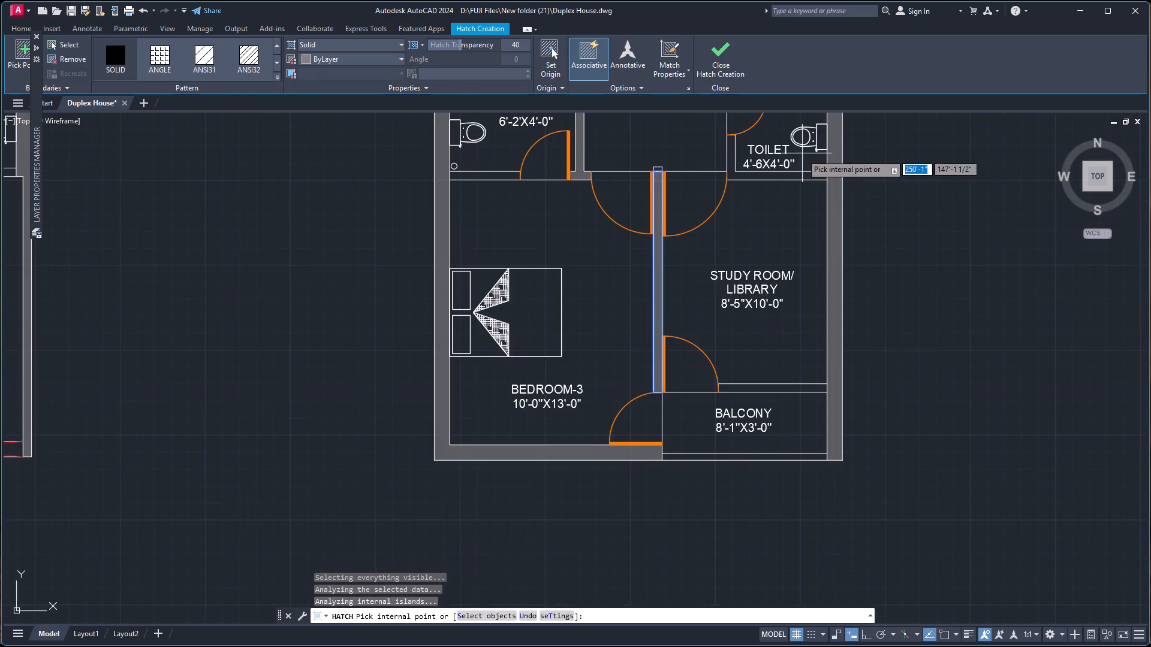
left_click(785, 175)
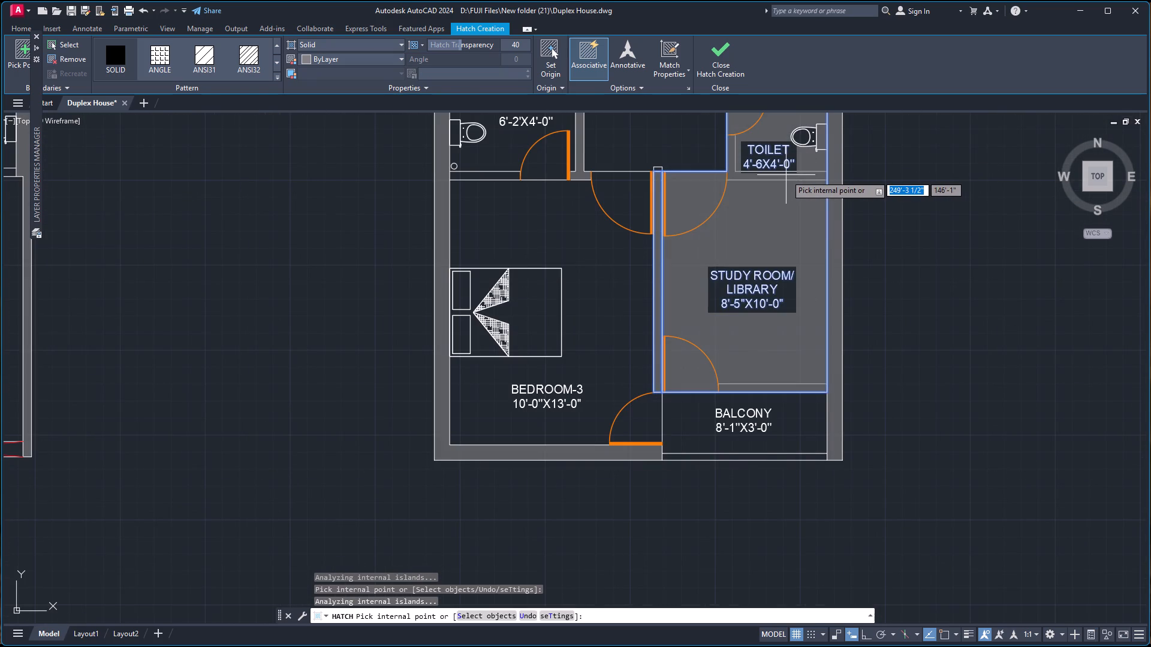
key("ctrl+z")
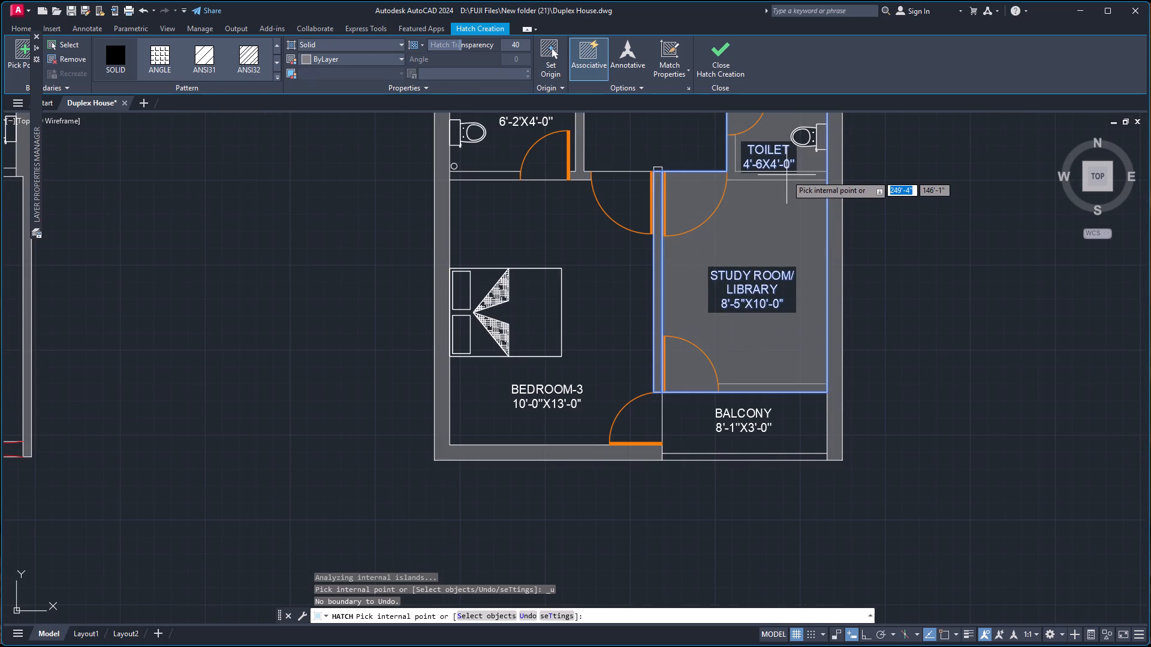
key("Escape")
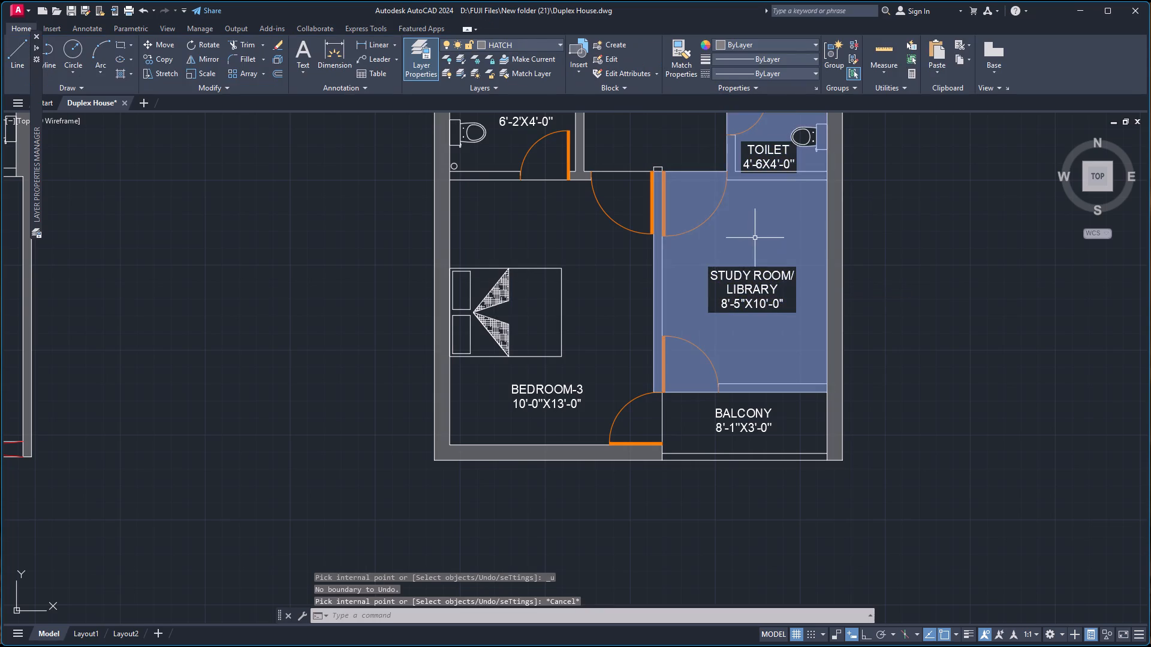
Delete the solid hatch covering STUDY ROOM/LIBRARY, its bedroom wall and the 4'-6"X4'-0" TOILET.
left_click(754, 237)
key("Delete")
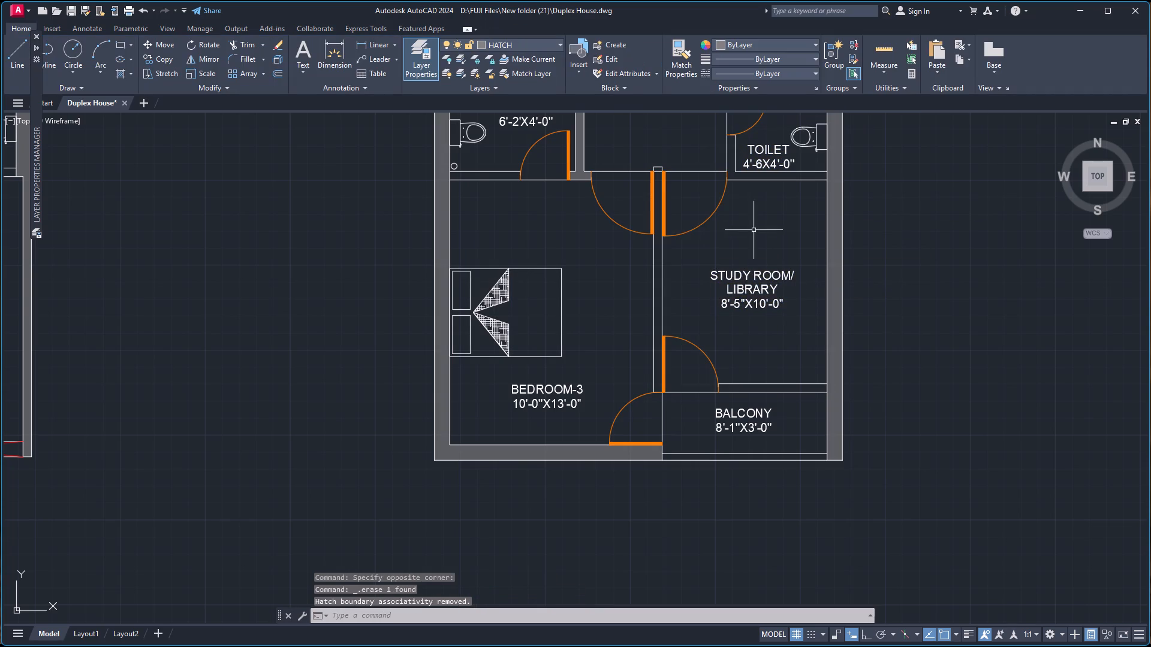
Draw a line about 3 1/2" long closing the wall gap at the 4'-6"X4'-0" TOILET's corner beside the STUDY ROOM/LIBRARY door.
scroll(743, 147, "up", 2)
scroll(717, 205, "up", 5)
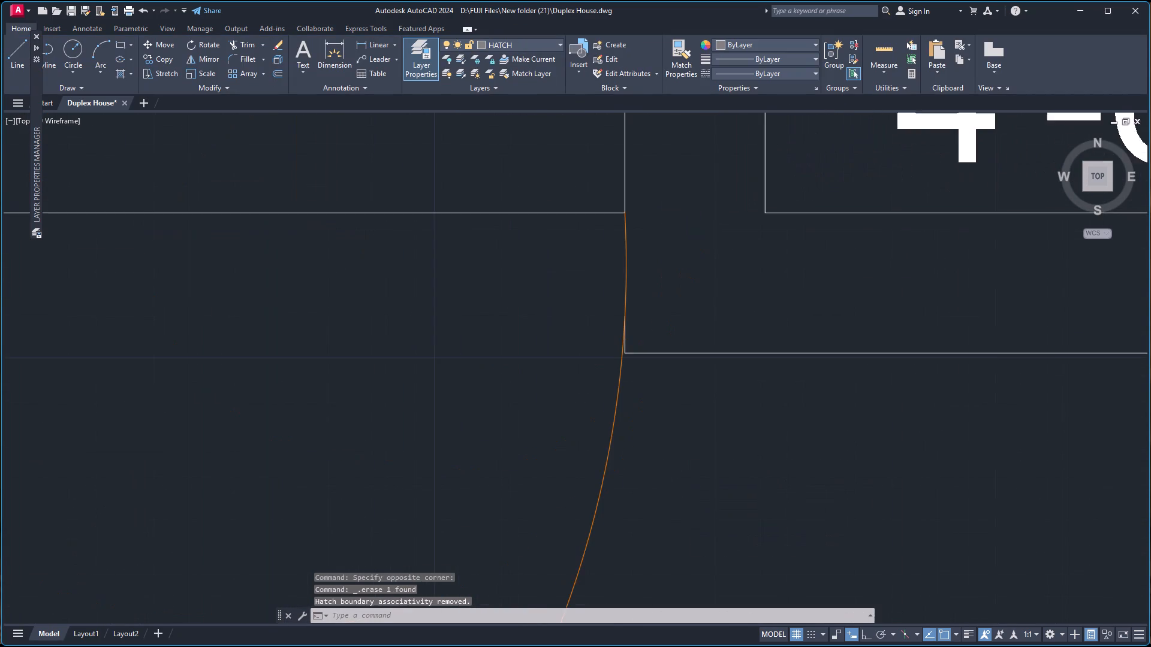
scroll(659, 250, "up", 1)
key("l")
key("Return")
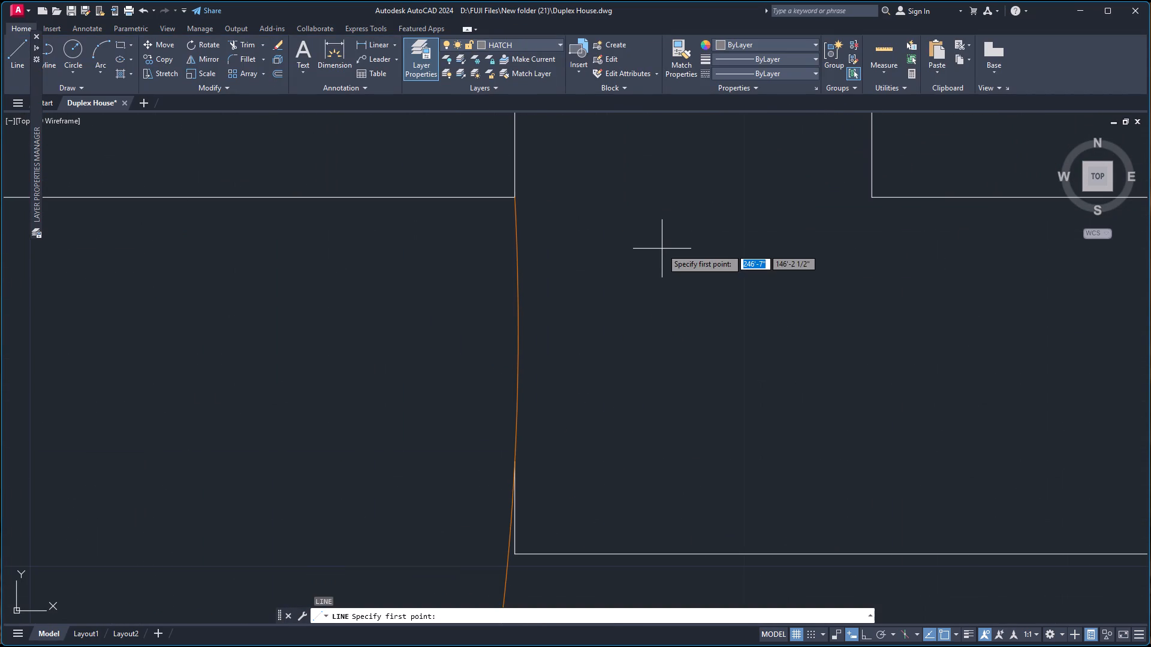
left_click(515, 452)
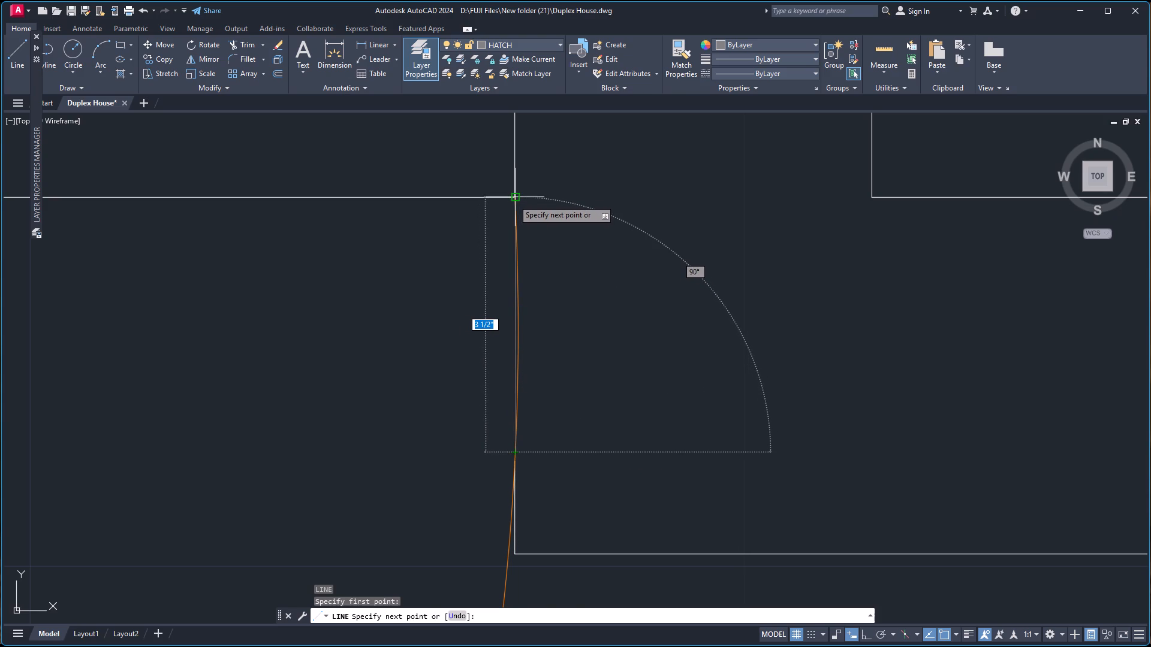
left_click(513, 199)
key("Escape")
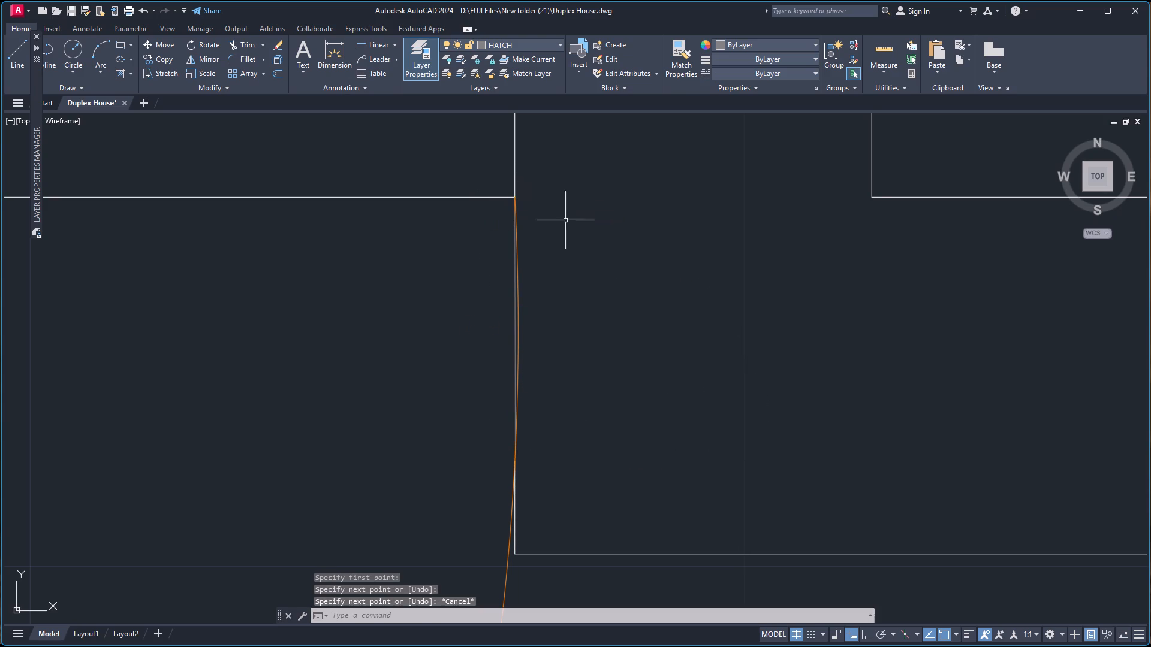
Start a new solid hatch and fill the L-shaped wall between the 4'-6"X4'-0" TOILET and STUDY ROOM/LIBRARY, up to the toilet door.
scroll(680, 290, "down", 6)
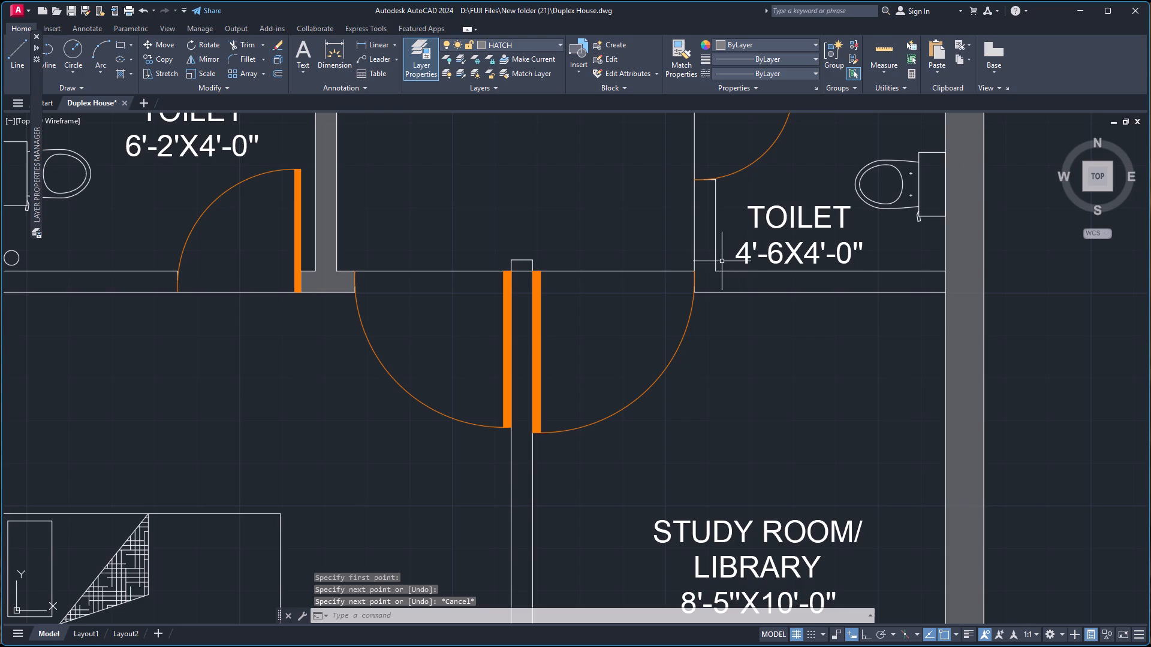
key("h")
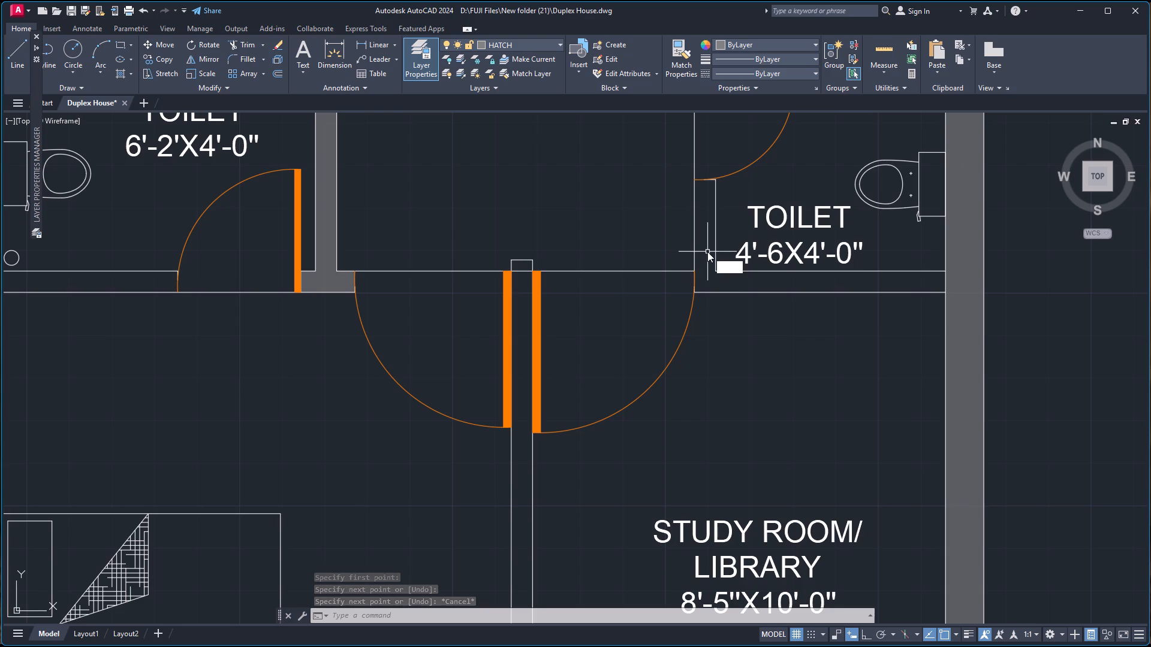
key("Return")
left_click(704, 252)
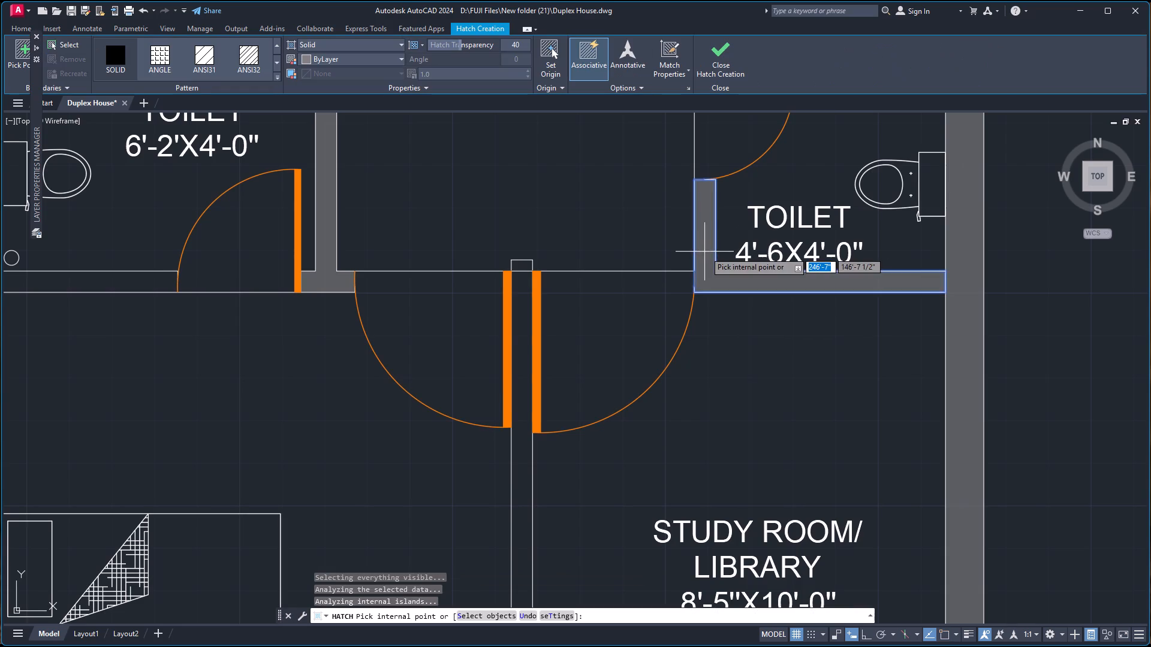
Add the wall between the staircase and the 4'-6"X4'-0" TOILET to the solid hatch.
scroll(736, 220, "down", 4)
scroll(753, 183, "up", 4)
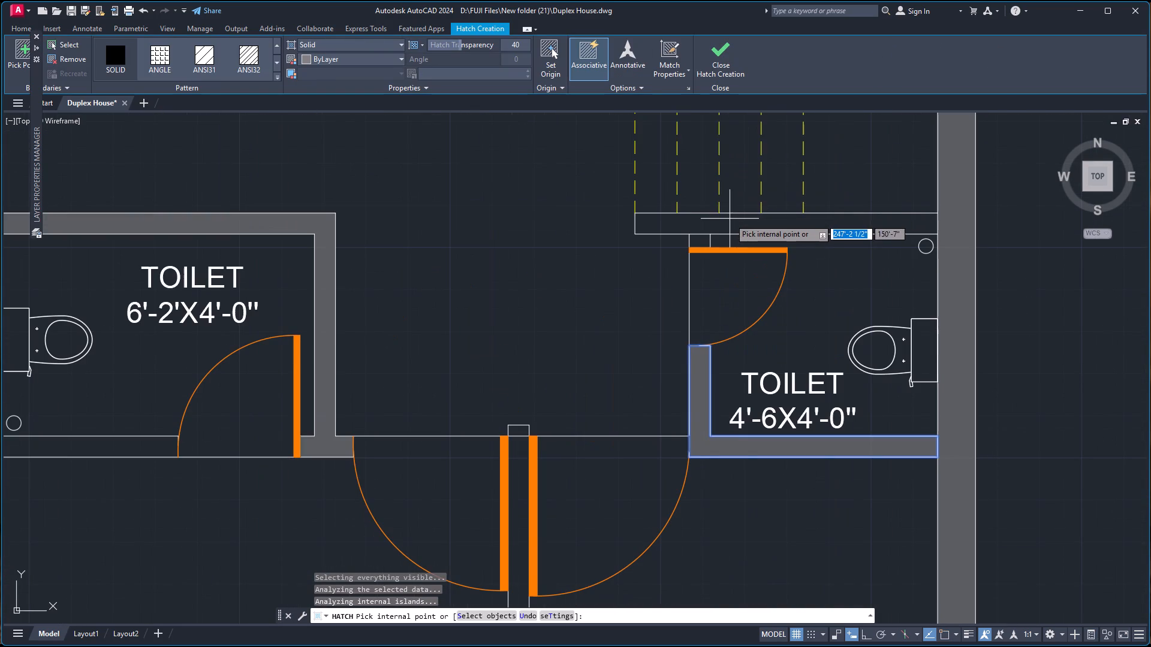
left_click(728, 219)
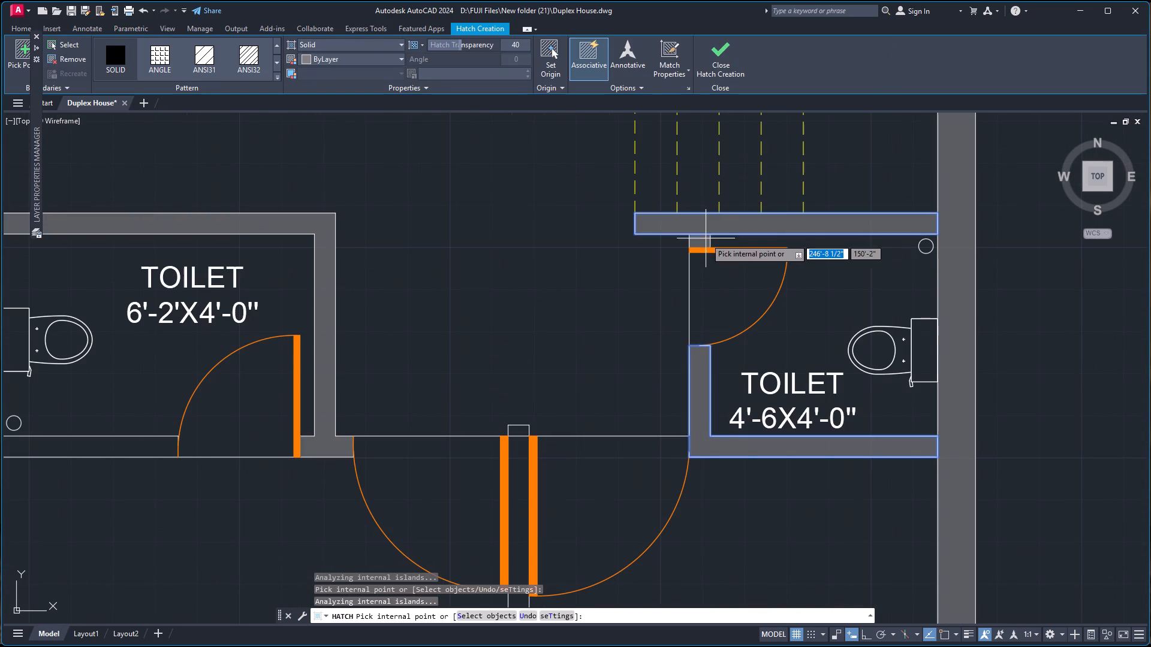
Add the short wall stub between the 4'-6"X4'-0" TOILET door and the staircase wall to the solid hatch.
left_click(703, 239)
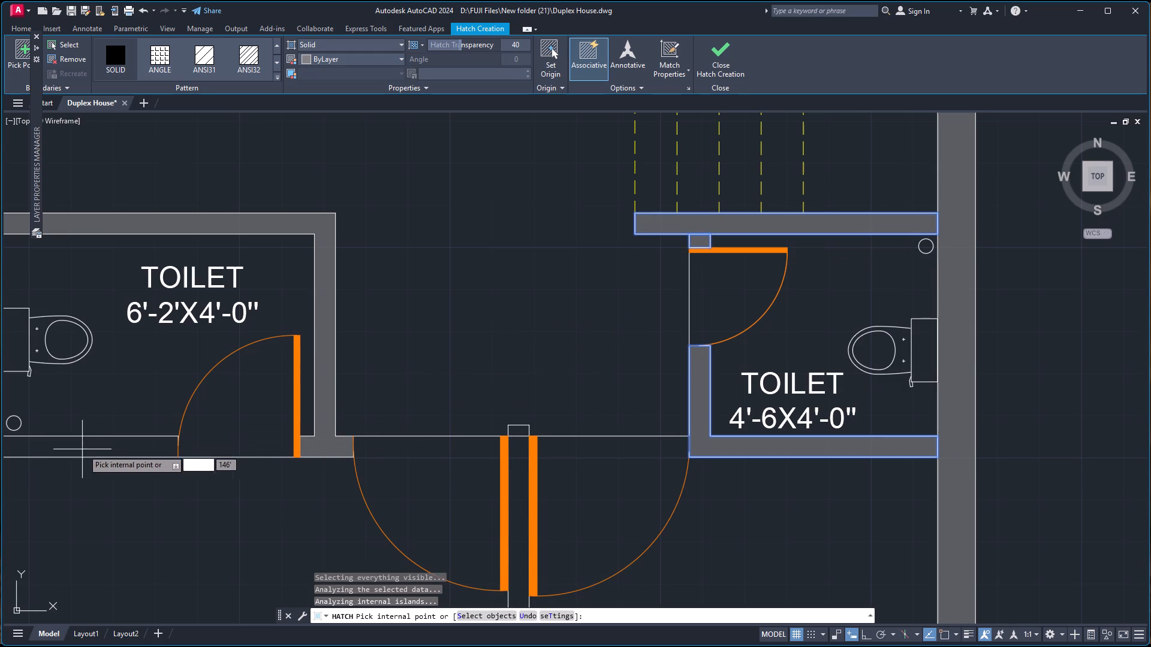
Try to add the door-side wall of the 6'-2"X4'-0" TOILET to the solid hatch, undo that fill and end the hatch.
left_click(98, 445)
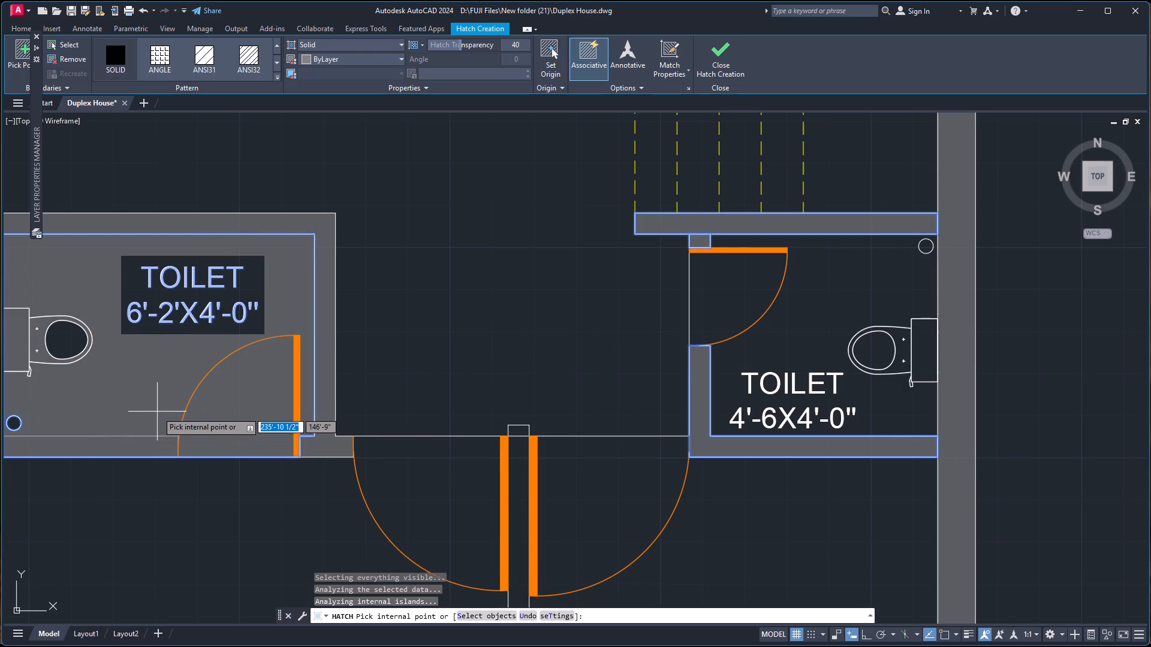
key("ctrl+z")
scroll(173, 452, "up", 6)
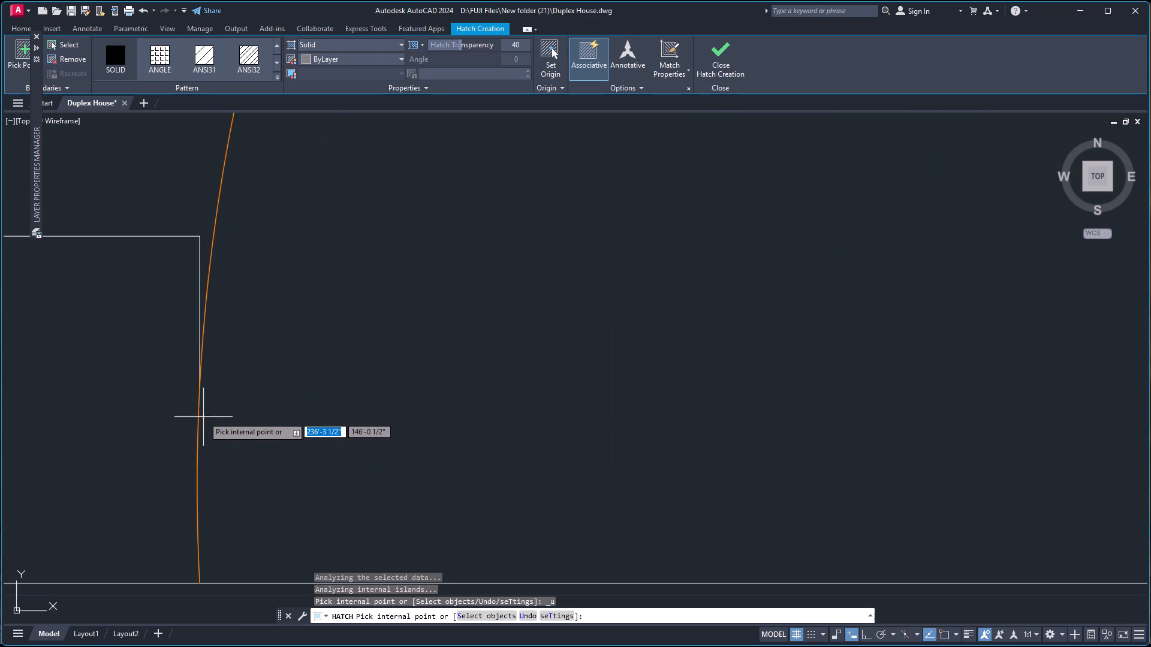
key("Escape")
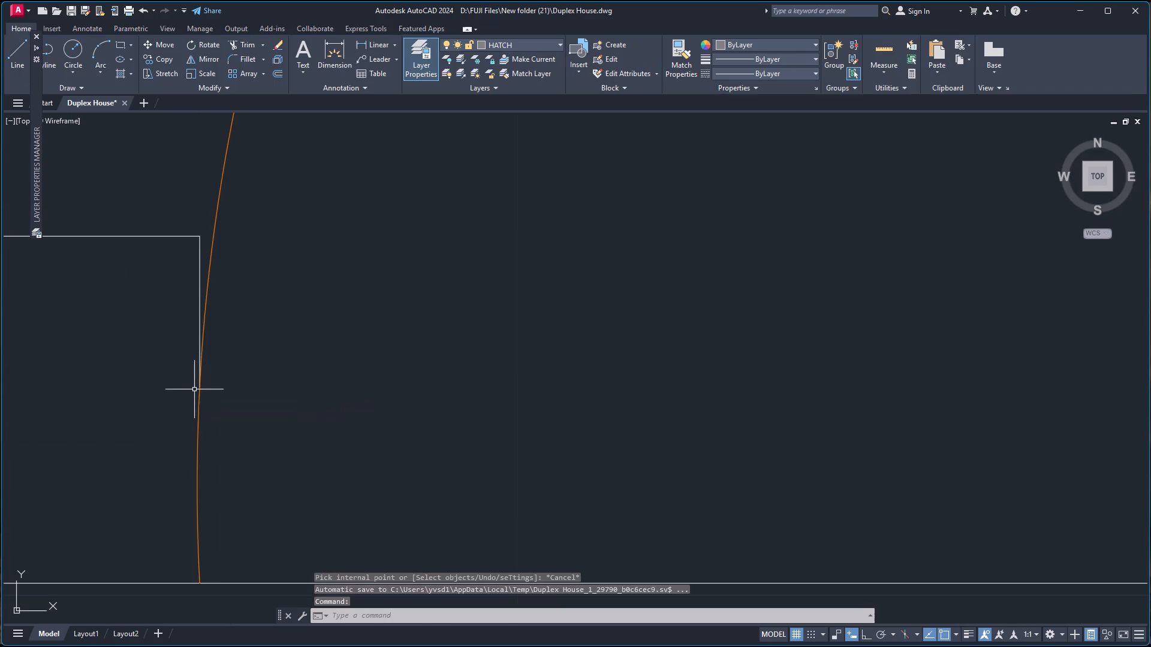
Make WALL the current layer.
left_click(520, 40)
left_click(494, 149)
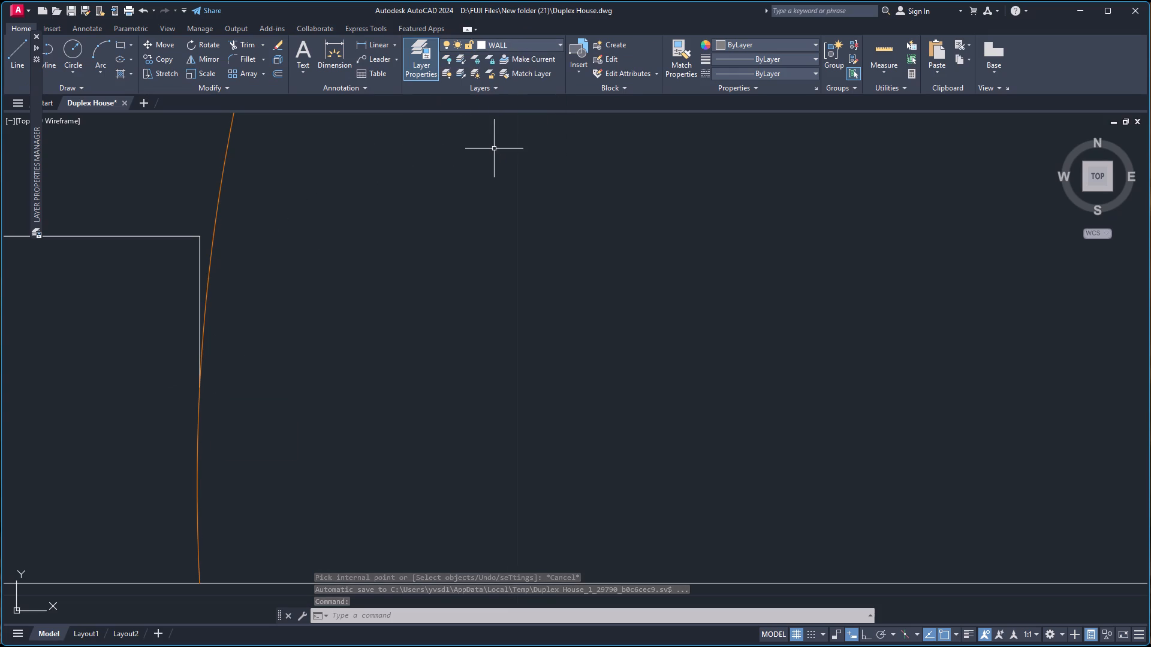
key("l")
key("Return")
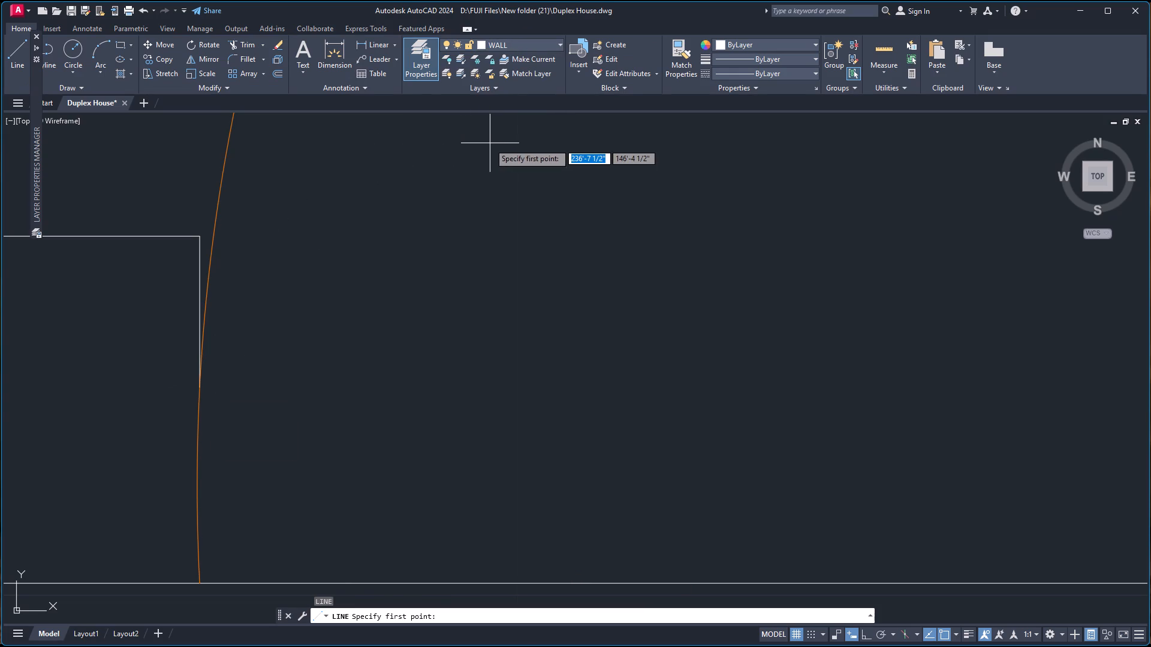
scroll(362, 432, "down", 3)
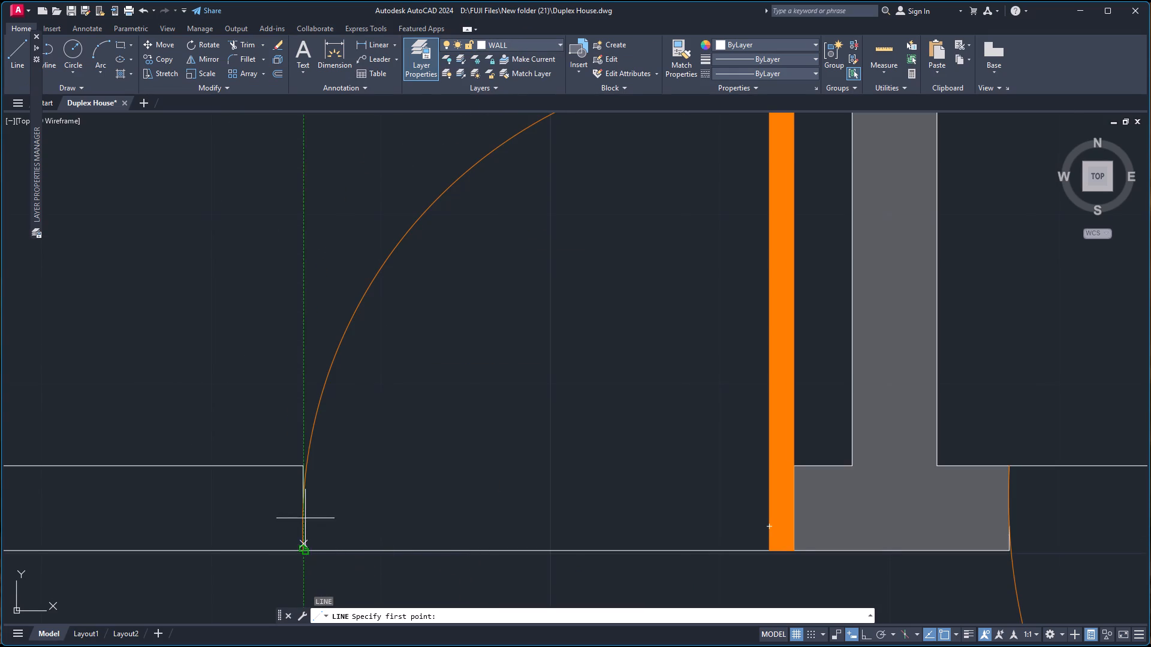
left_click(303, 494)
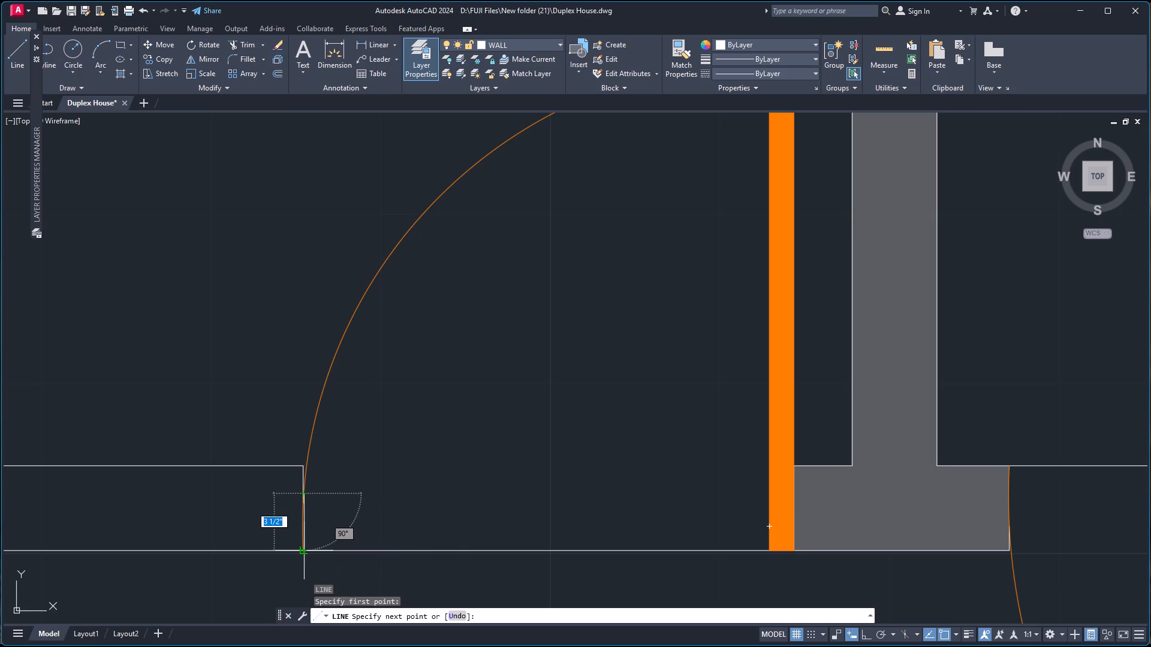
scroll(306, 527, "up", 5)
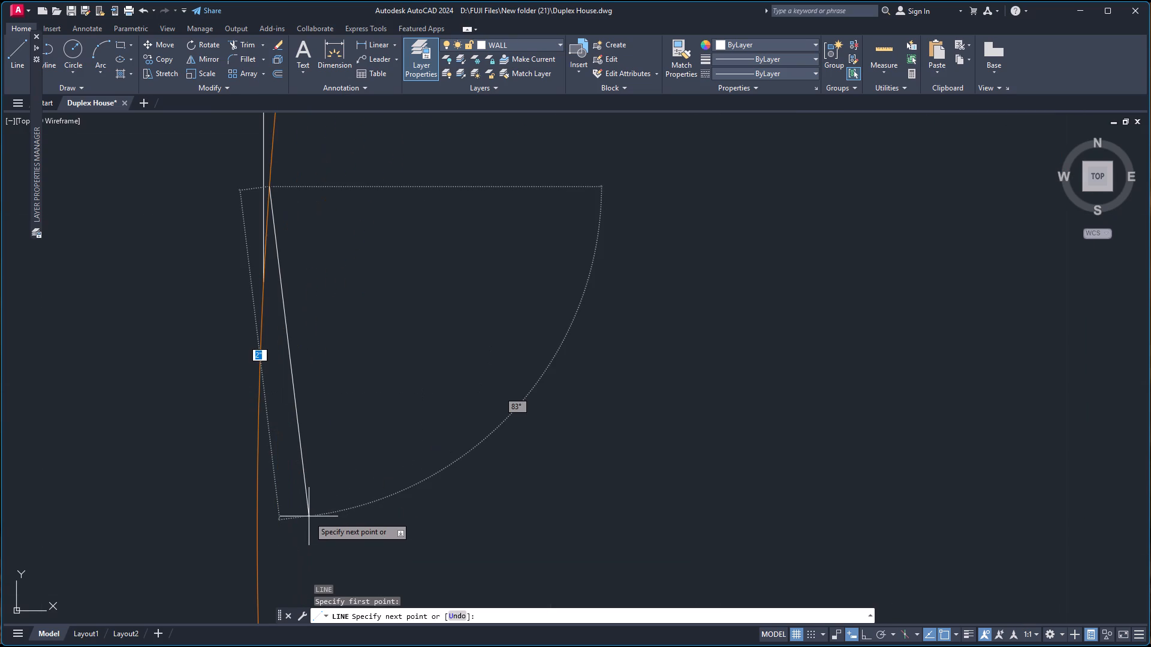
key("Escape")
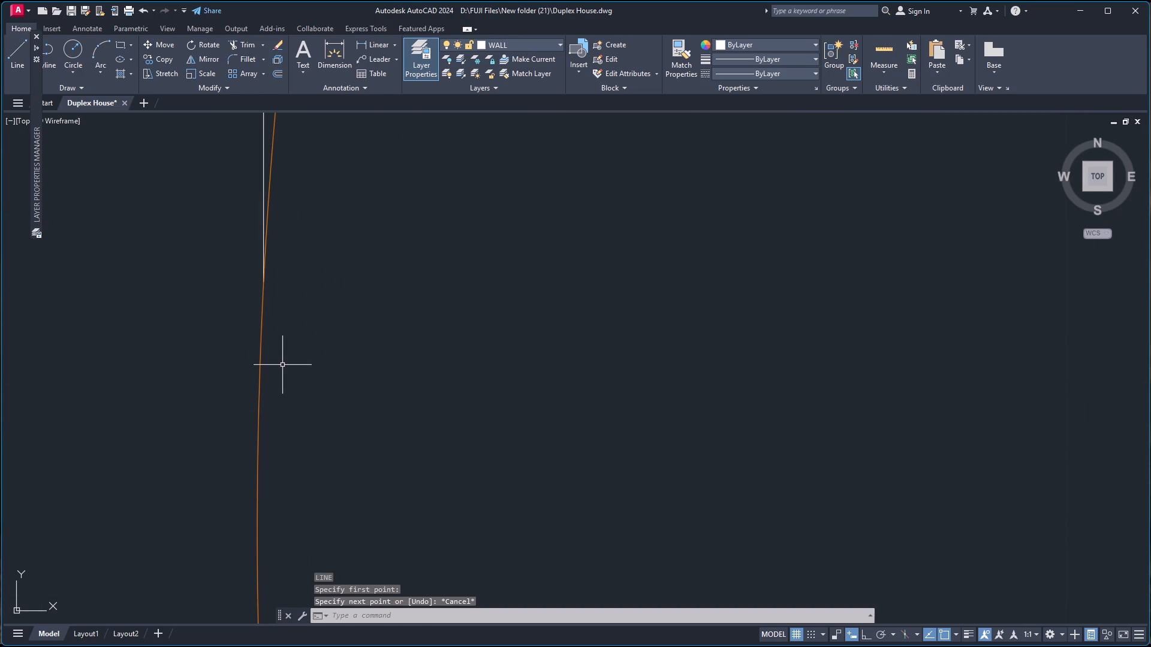
With Ortho on, draw a line about 3" long closing the wall-end gap beside the 6'-2"X4'-0" TOILET door.
key("space")
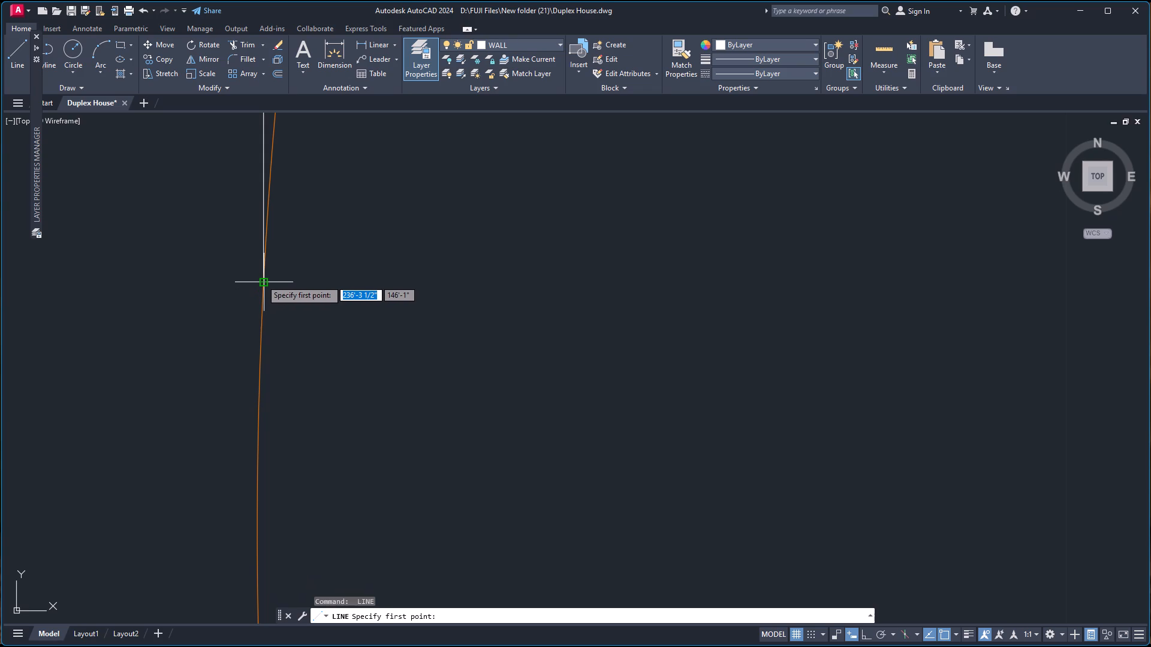
left_click(260, 280)
scroll(266, 358, "down", 5)
scroll(264, 444, "up", 5)
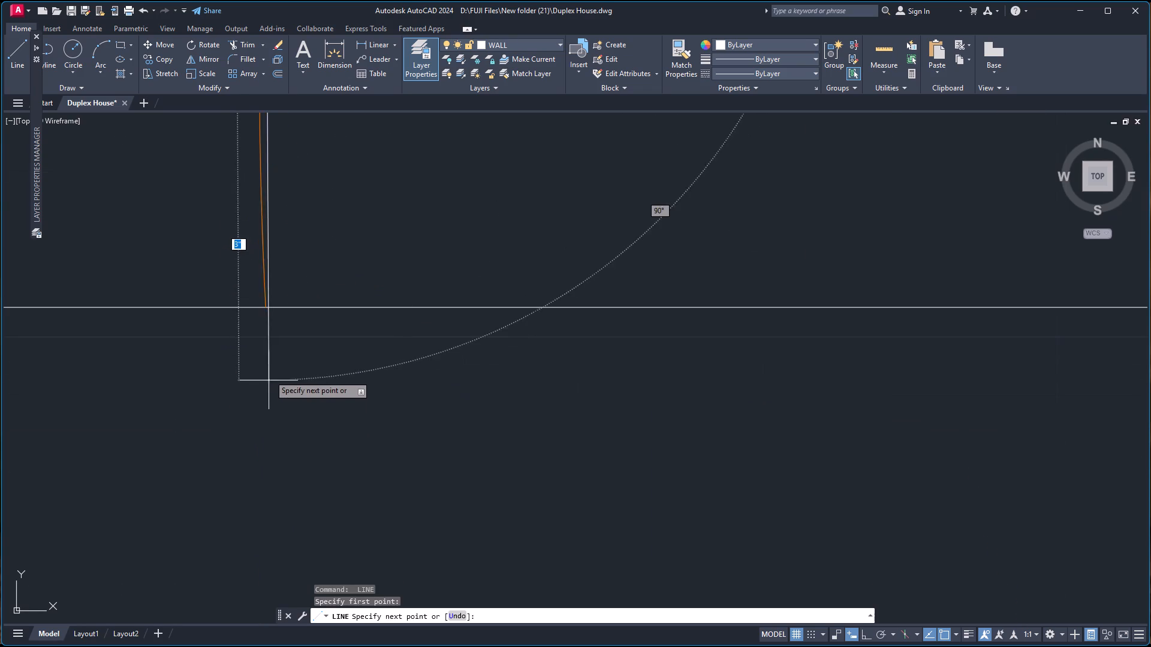
scroll(268, 343, "up", 2)
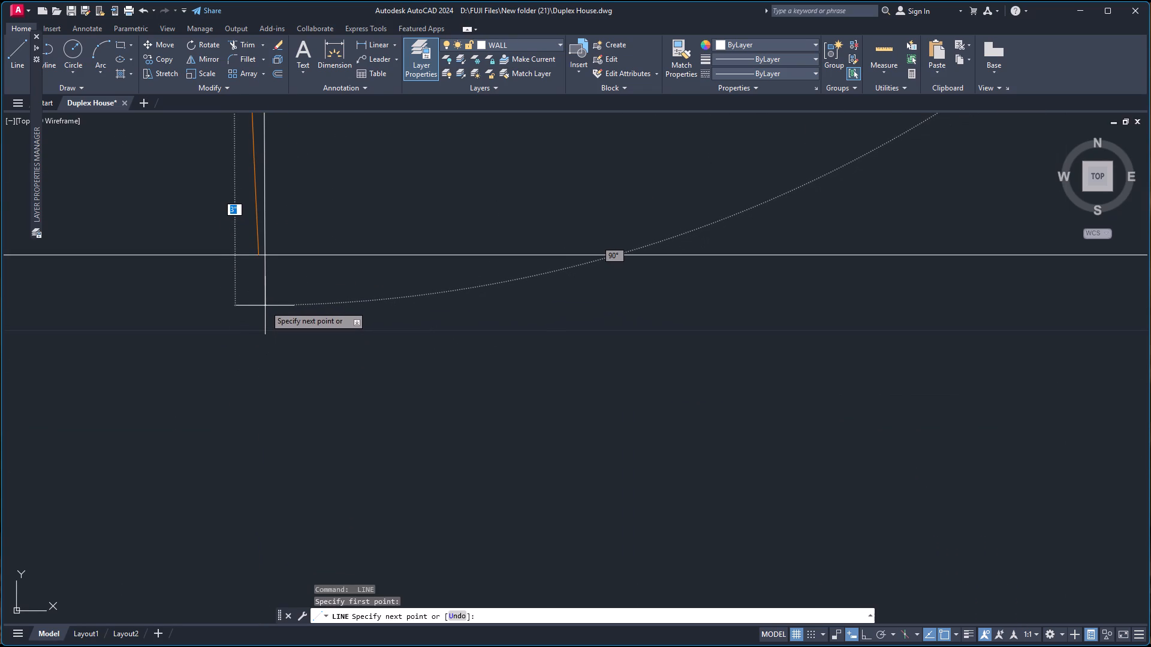
key("F8")
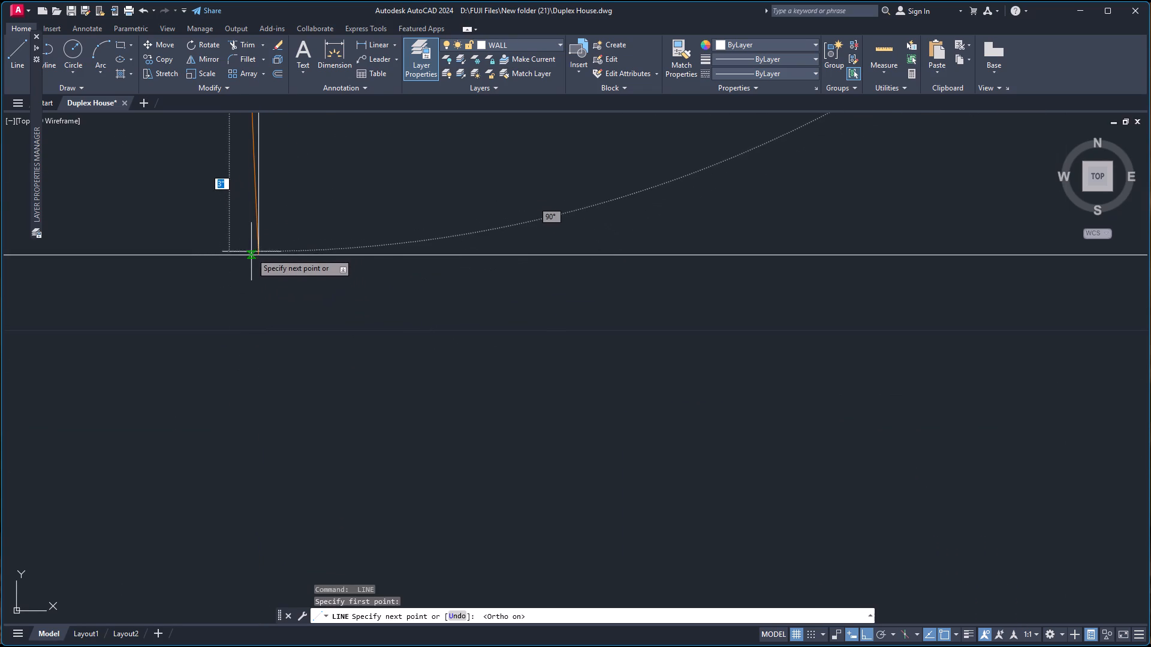
left_click(255, 252)
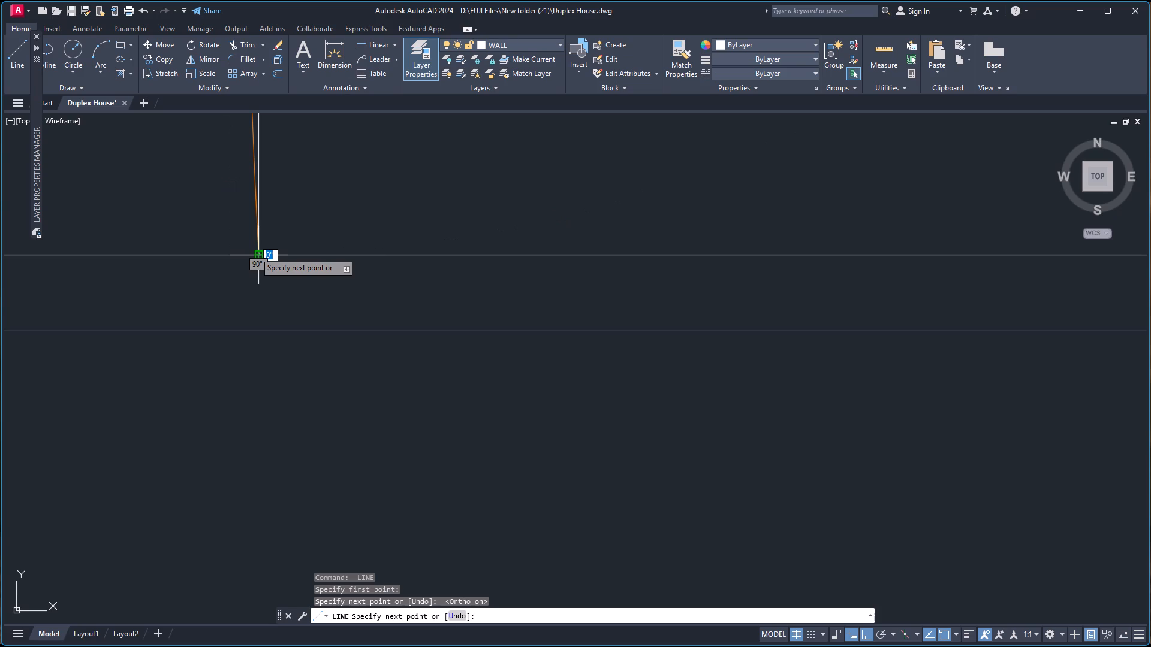
key("space")
Draw a vertical line closing the wall-end gap at the KIDS ROOM-1 door, down to the hall-side wall line.
scroll(262, 278, "down", 3)
scroll(346, 276, "down", 5)
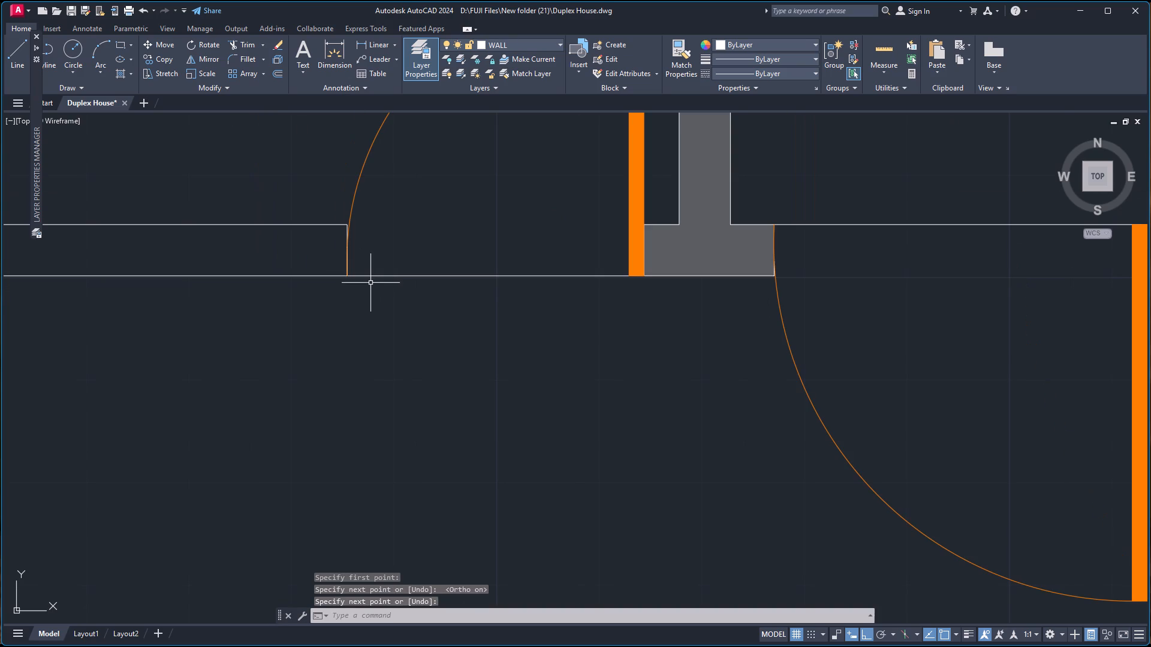
scroll(440, 209, "down", 5)
scroll(519, 184, "down", 2)
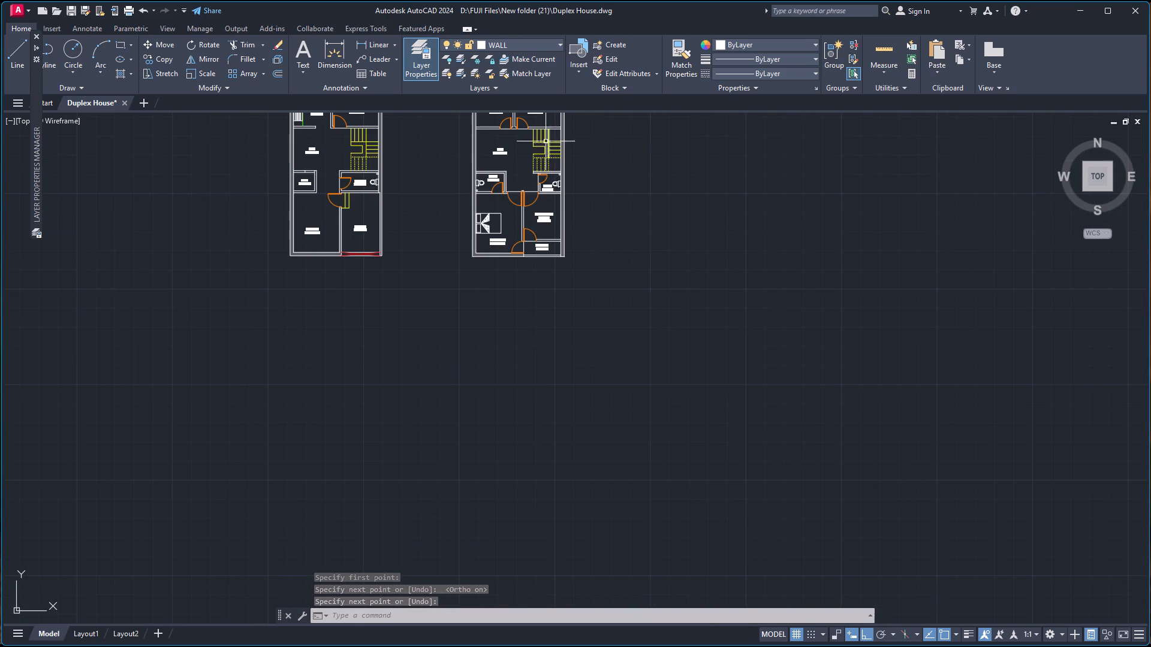
scroll(536, 143, "down", 3)
scroll(535, 131, "up", 8)
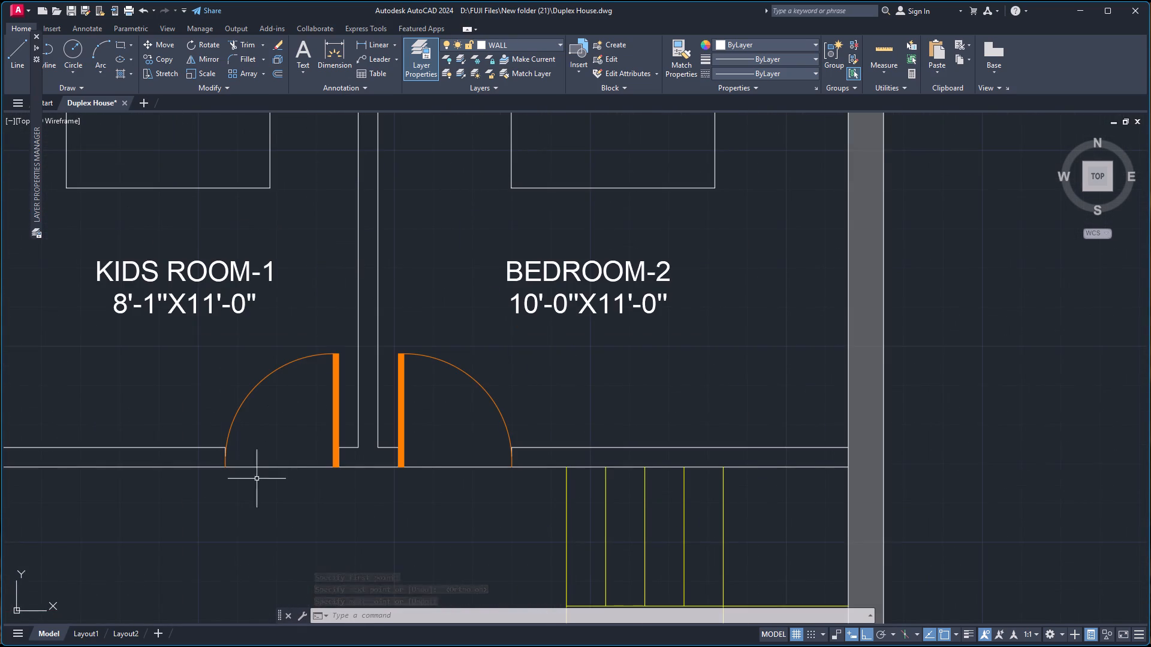
scroll(245, 478, "up", 3)
scroll(158, 431, "up", 4)
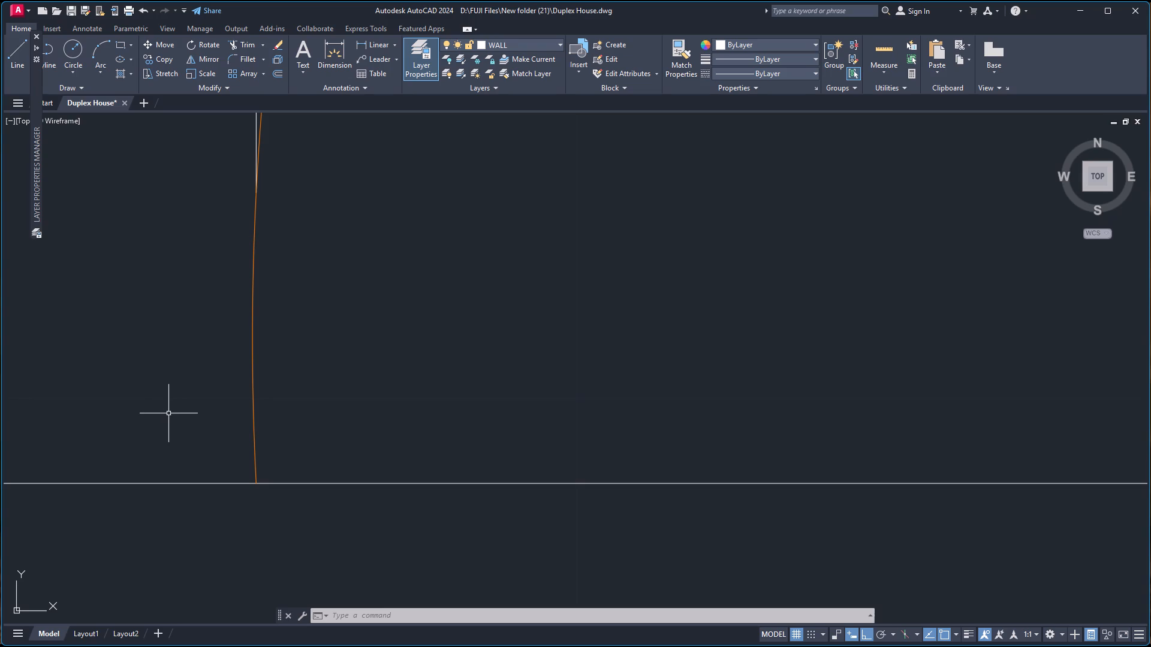
key("l")
key("Return")
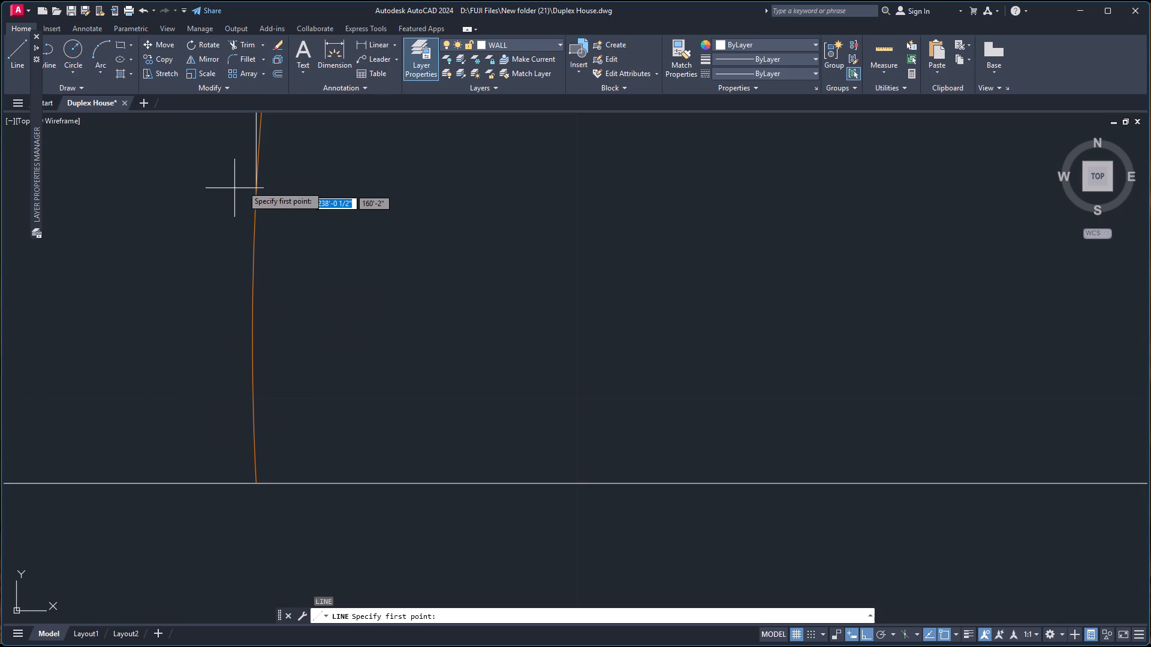
left_click(254, 189)
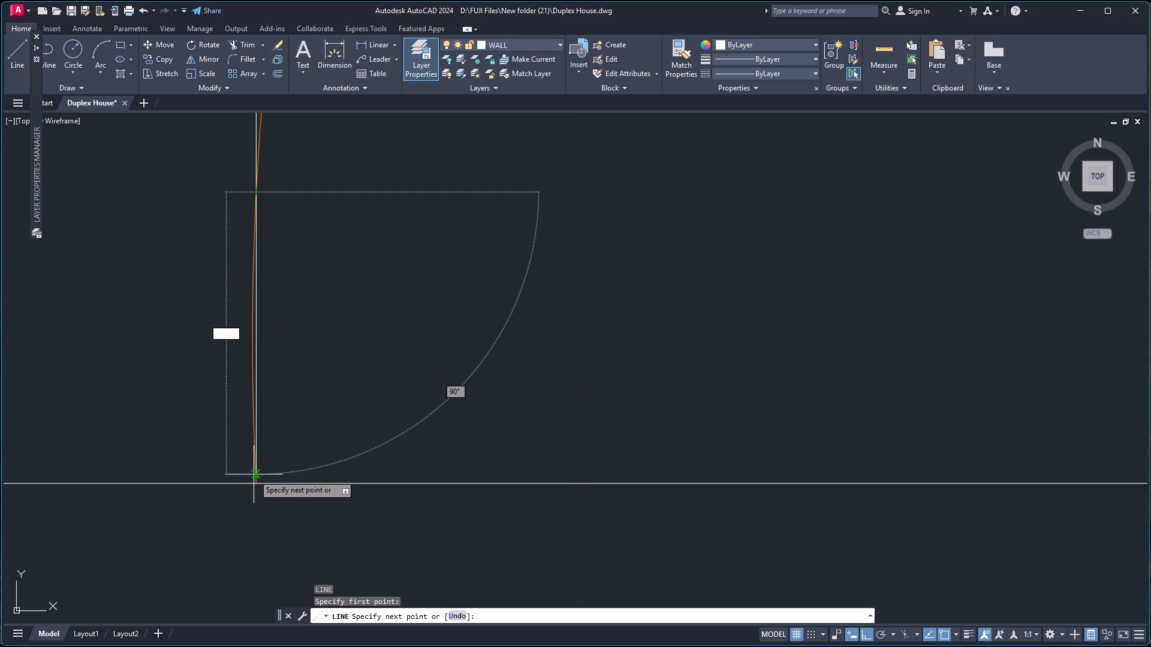
left_click(254, 480)
key("space")
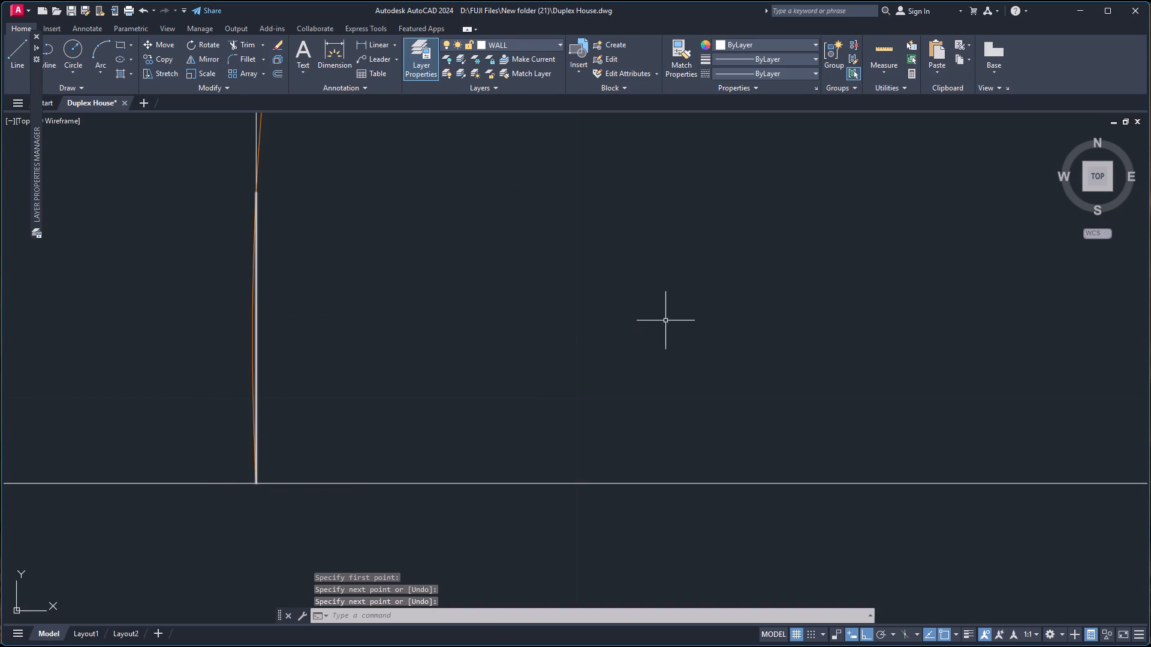
Draw a vertical line about 3" long closing the wall-end gap at the BEDROOM-2 door, down to the hall-side wall line.
scroll(722, 326, "down", 6)
scroll(1018, 314, "down", 3)
scroll(1070, 307, "up", 3)
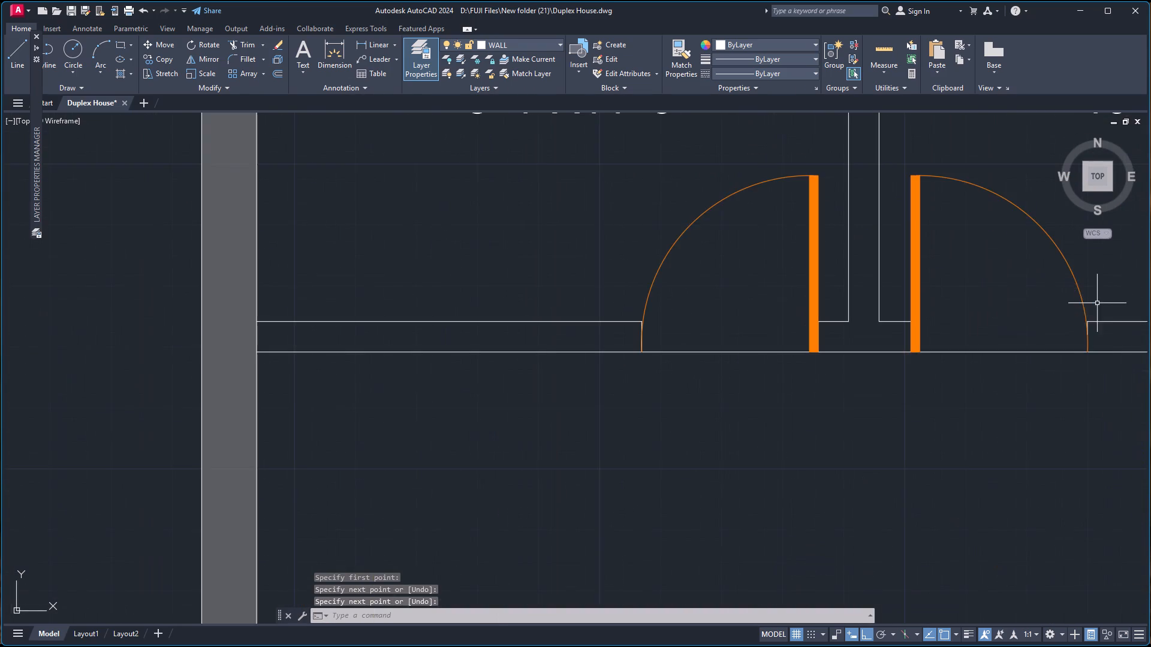
scroll(1122, 321, "up", 3)
scroll(1035, 358, "up", 1)
key("space")
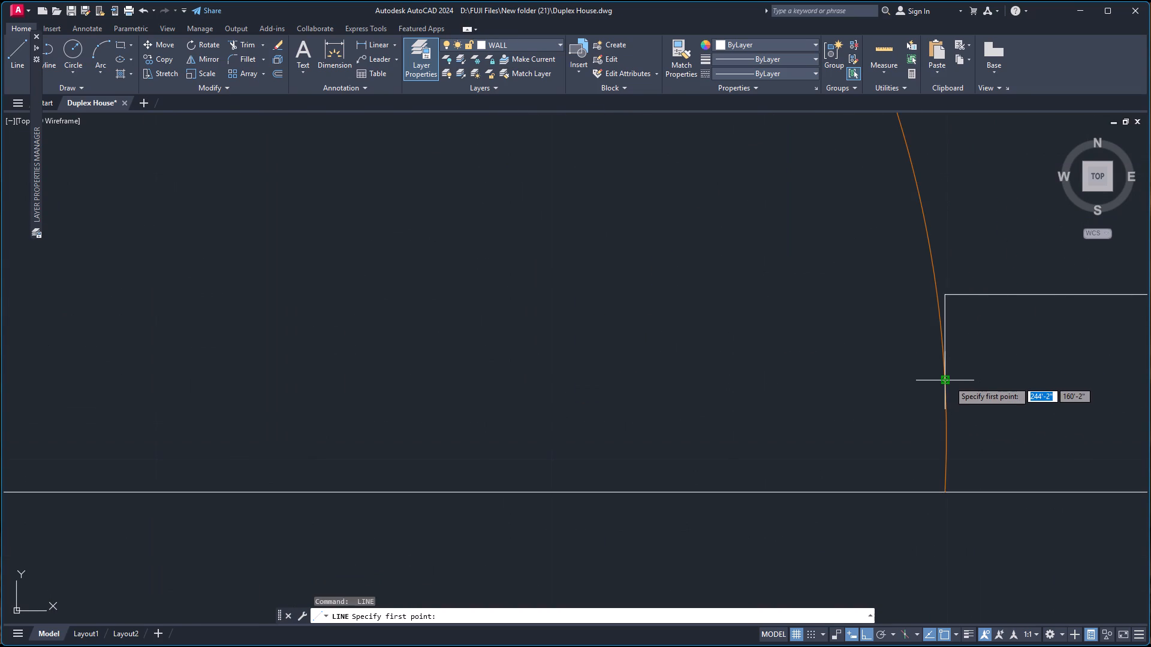
left_click(947, 380)
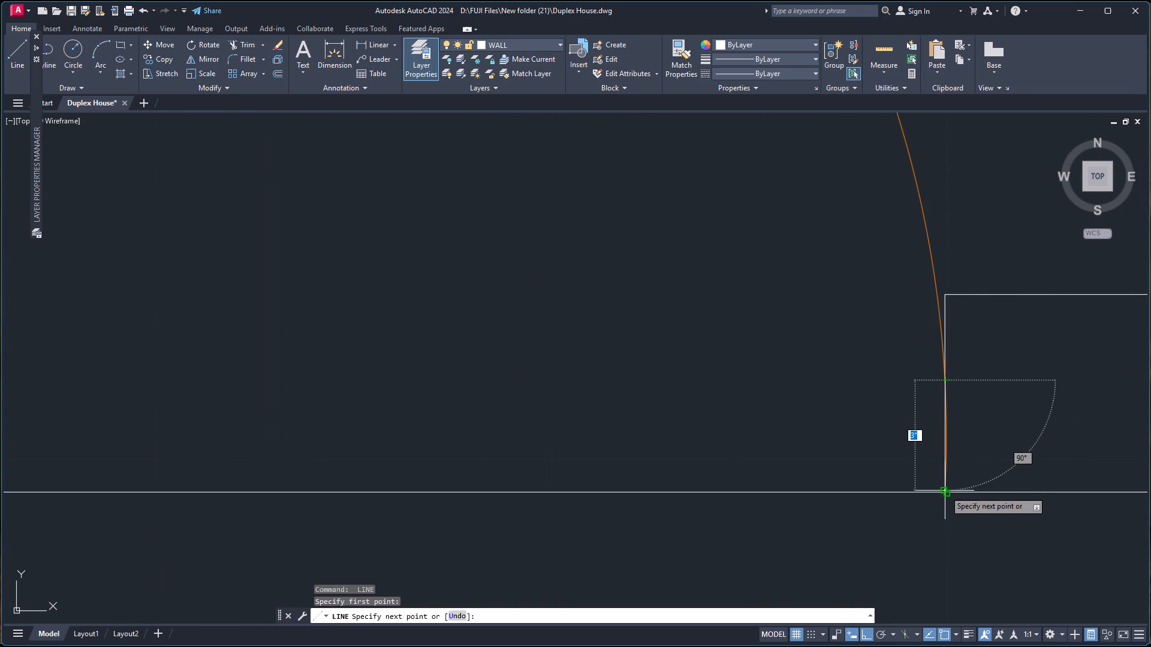
left_click(945, 491)
key("space")
Draw a vertical line closing the wall-end gap at the door between STUDY ROOM/LIBRARY and BALCONY.
scroll(992, 262, "down", 6)
scroll(1039, 235, "down", 2)
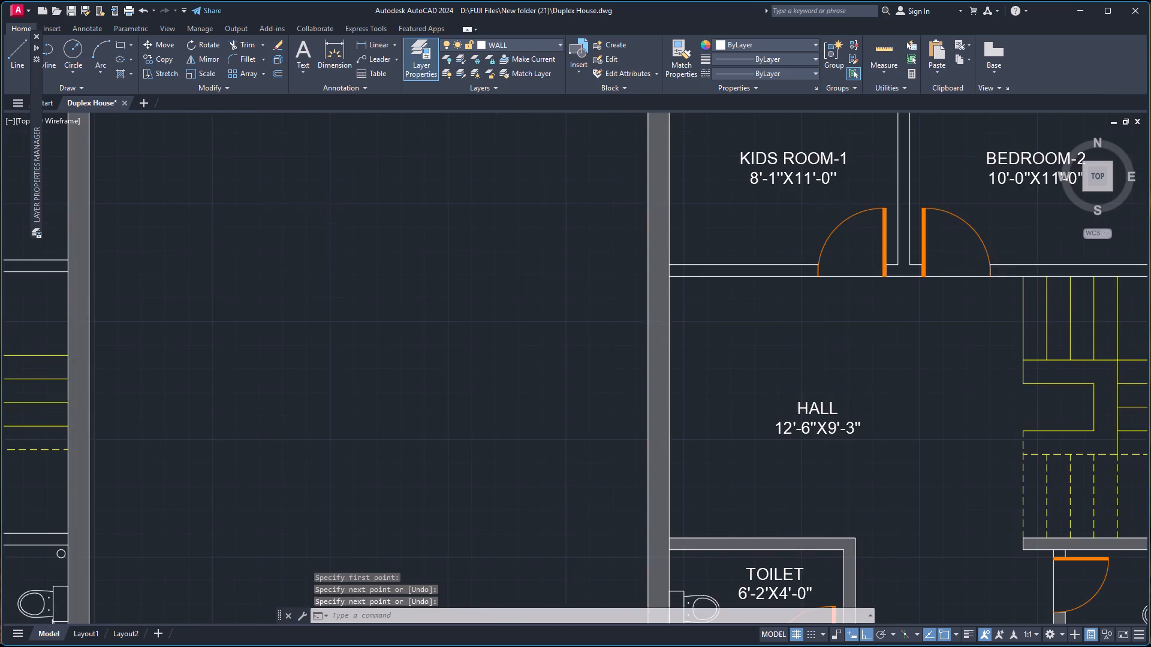
scroll(1039, 235, "down", 2)
scroll(1104, 355, "up", 4)
scroll(917, 288, "down", 2)
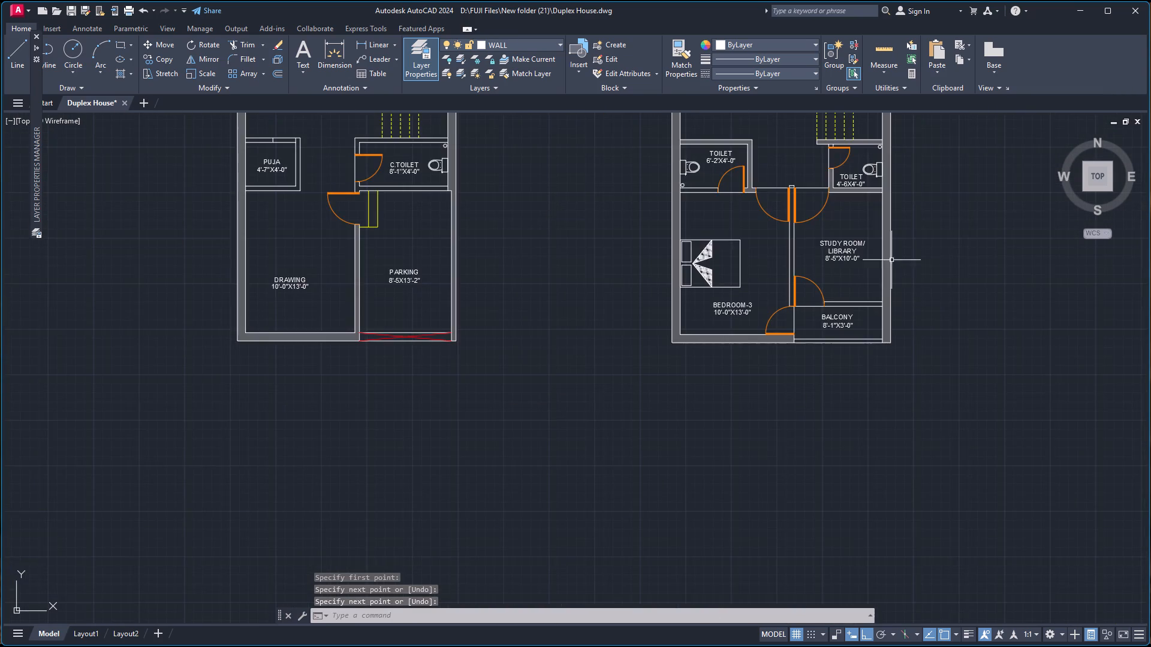
scroll(881, 234, "up", 2)
scroll(768, 424, "up", 1)
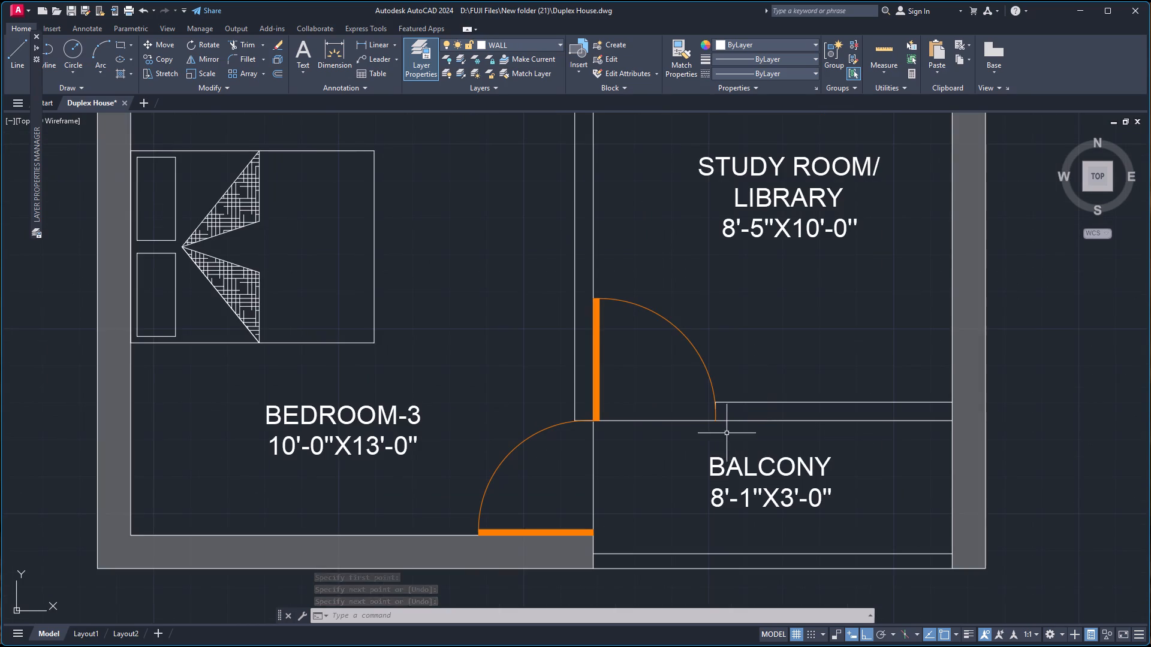
key("space")
scroll(731, 413, "up", 3)
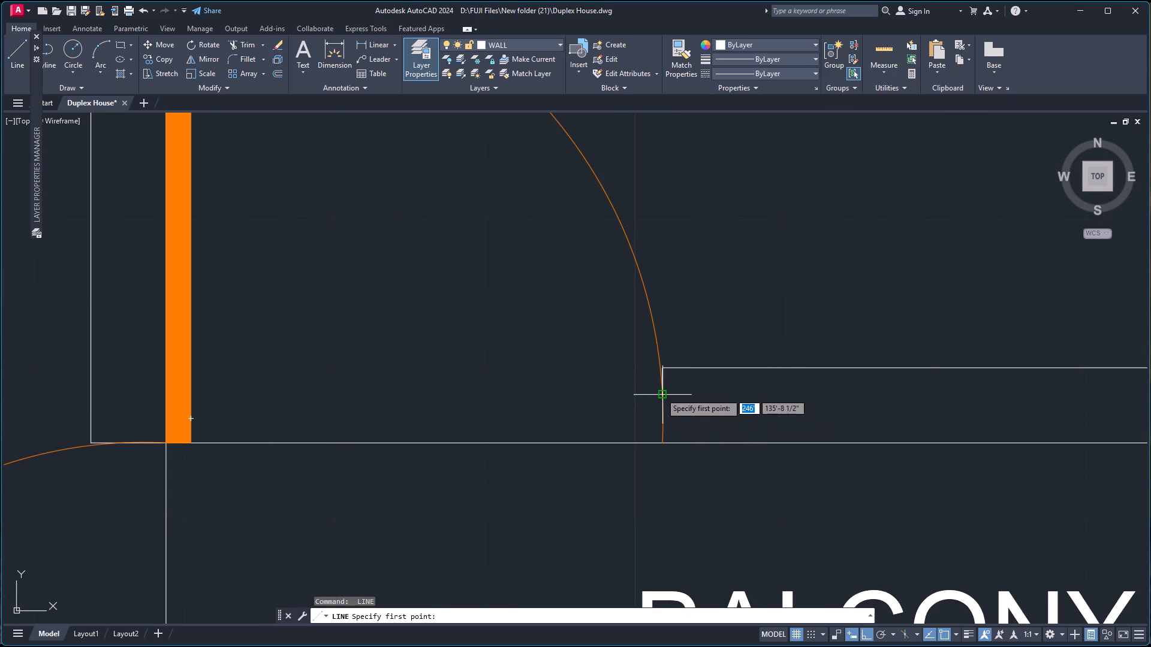
left_click(658, 393)
left_click(660, 445)
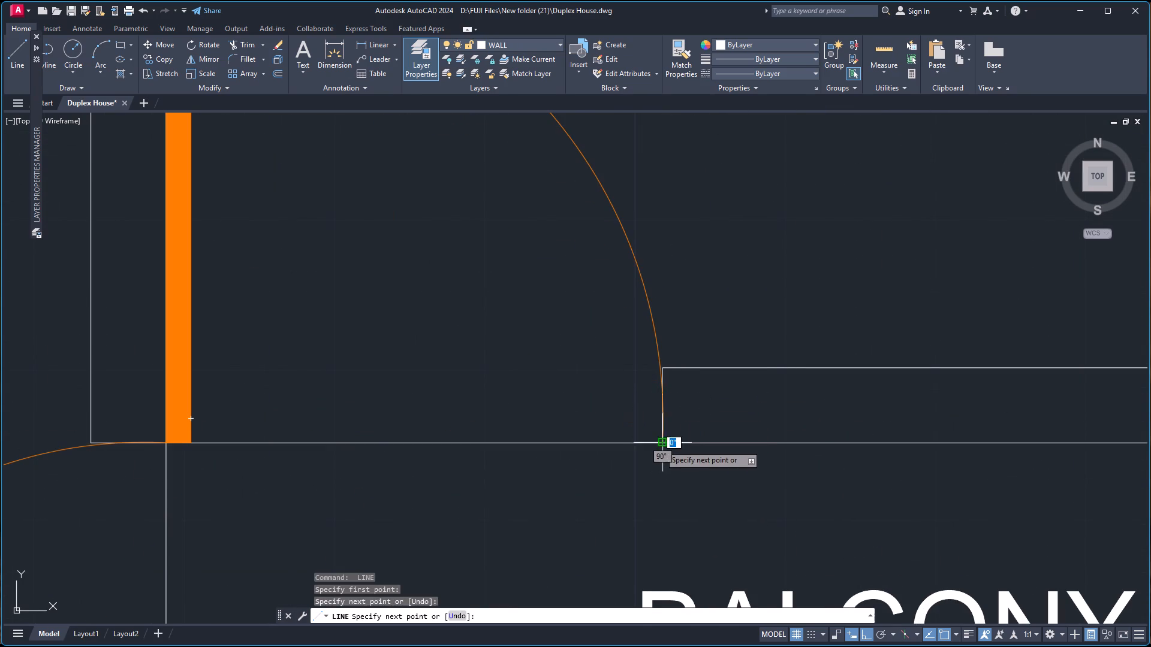
key("space")
Make HATCH the current layer.
scroll(758, 304, "down", 5)
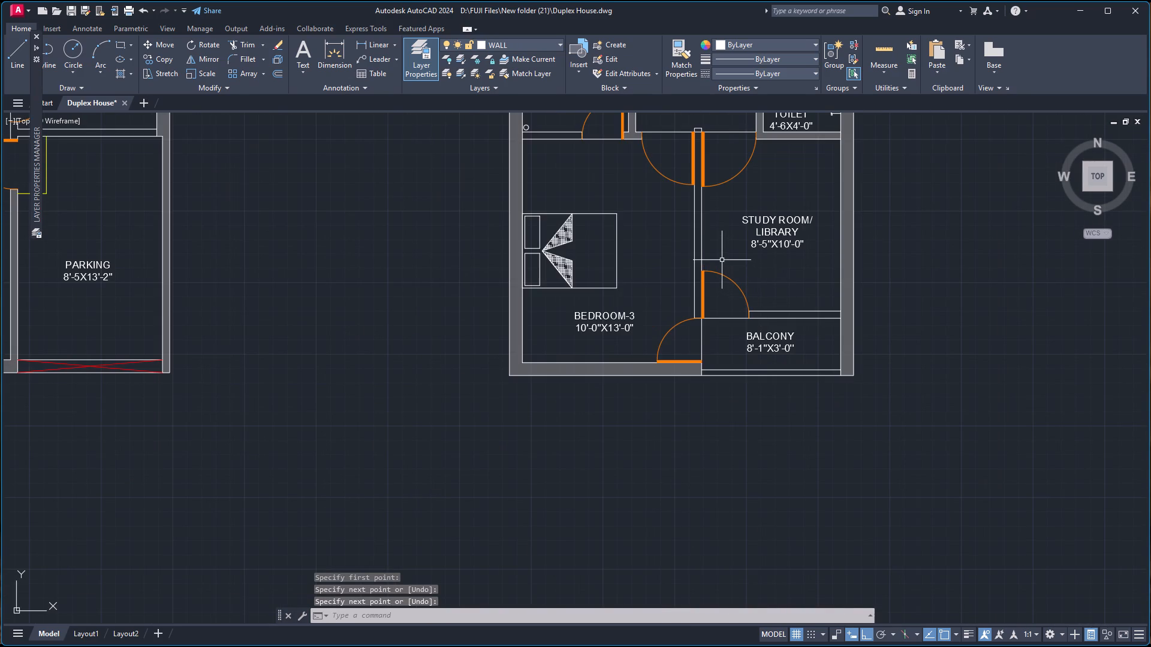
left_click(525, 42)
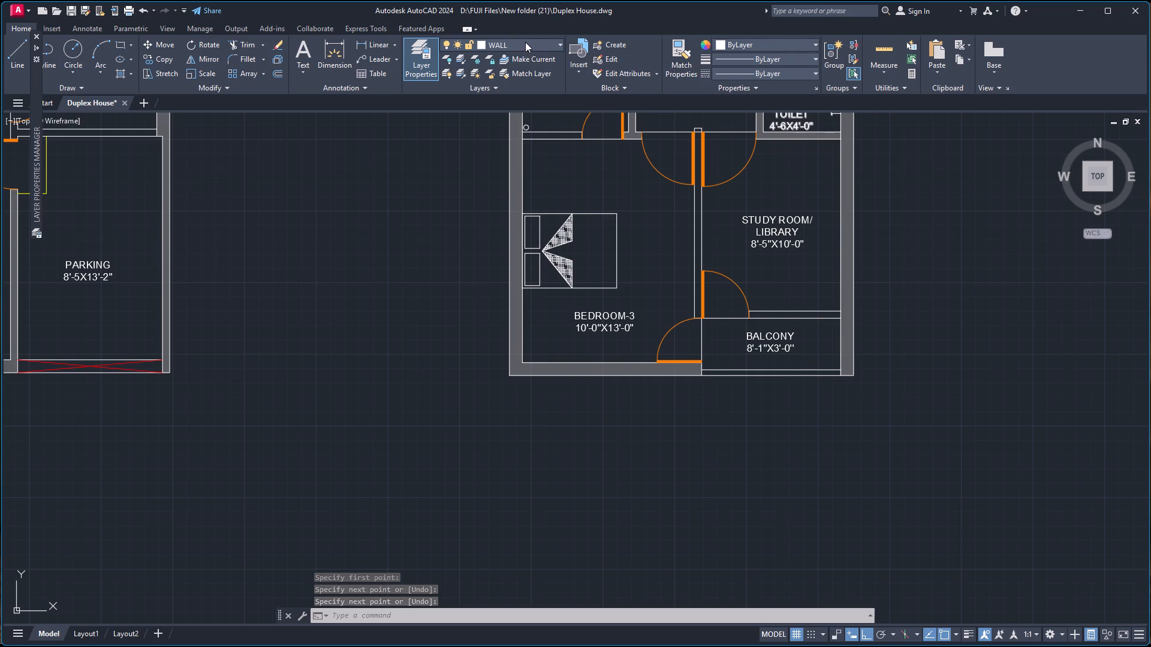
left_click(521, 86)
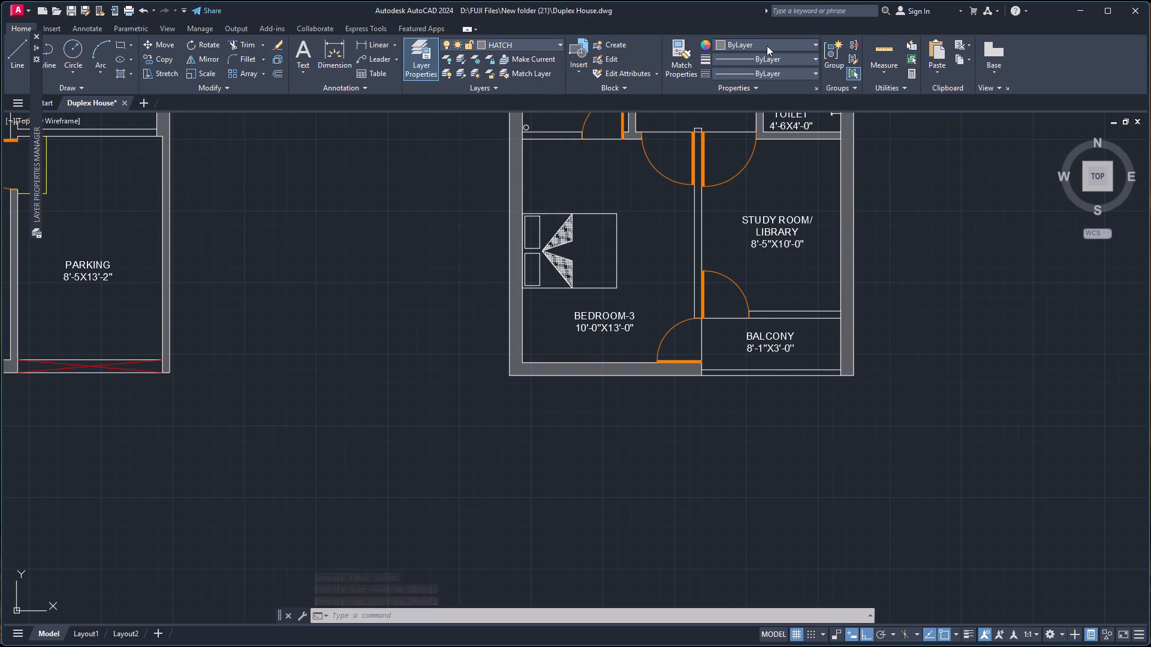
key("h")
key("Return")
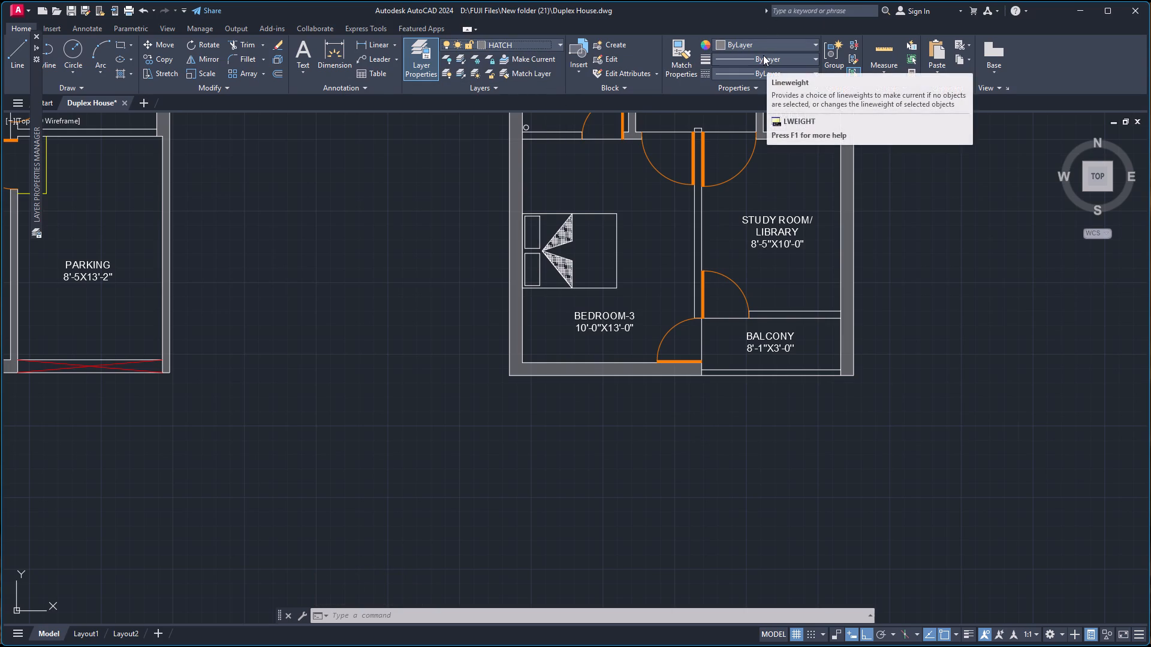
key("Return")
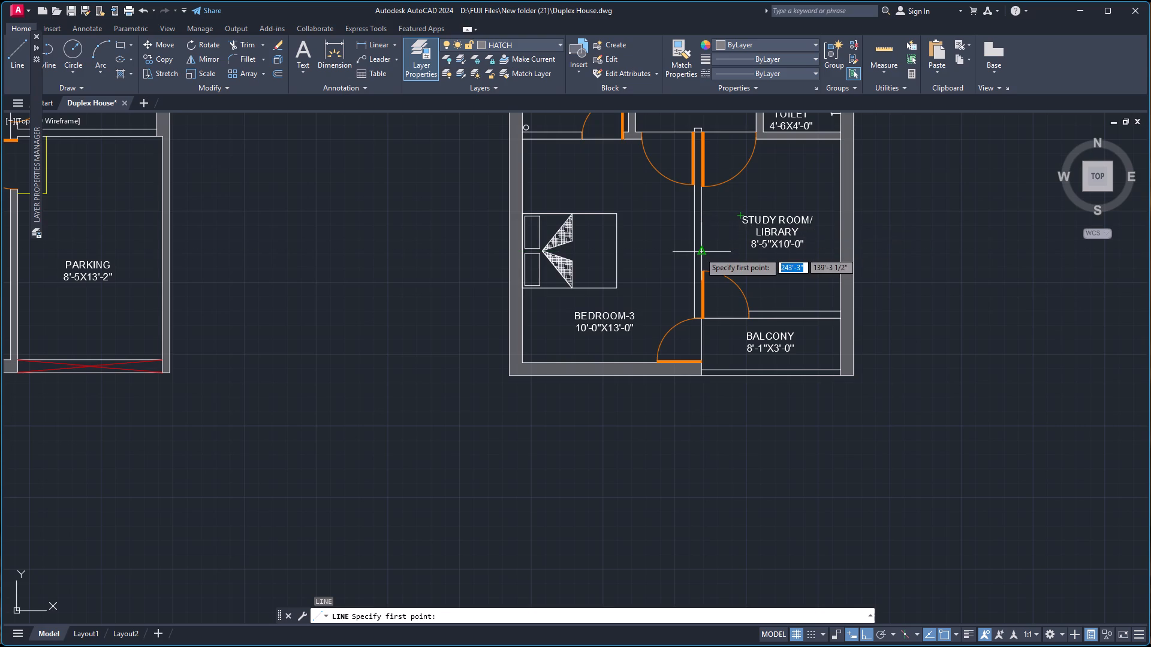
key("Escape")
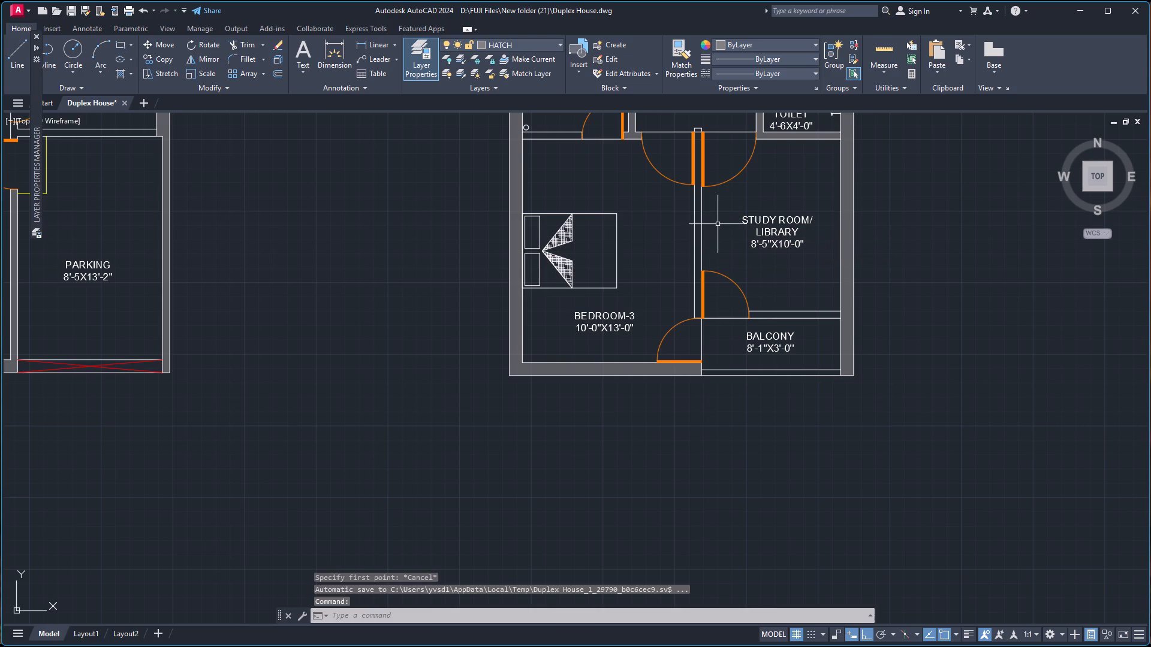
Start a solid hatch in the BEDROOM-3/STUDY ROOM partition, the BEDROOM-3/TOILET wall segment and the STUDY ROOM/BALCONY wall.
key("h")
key("Return")
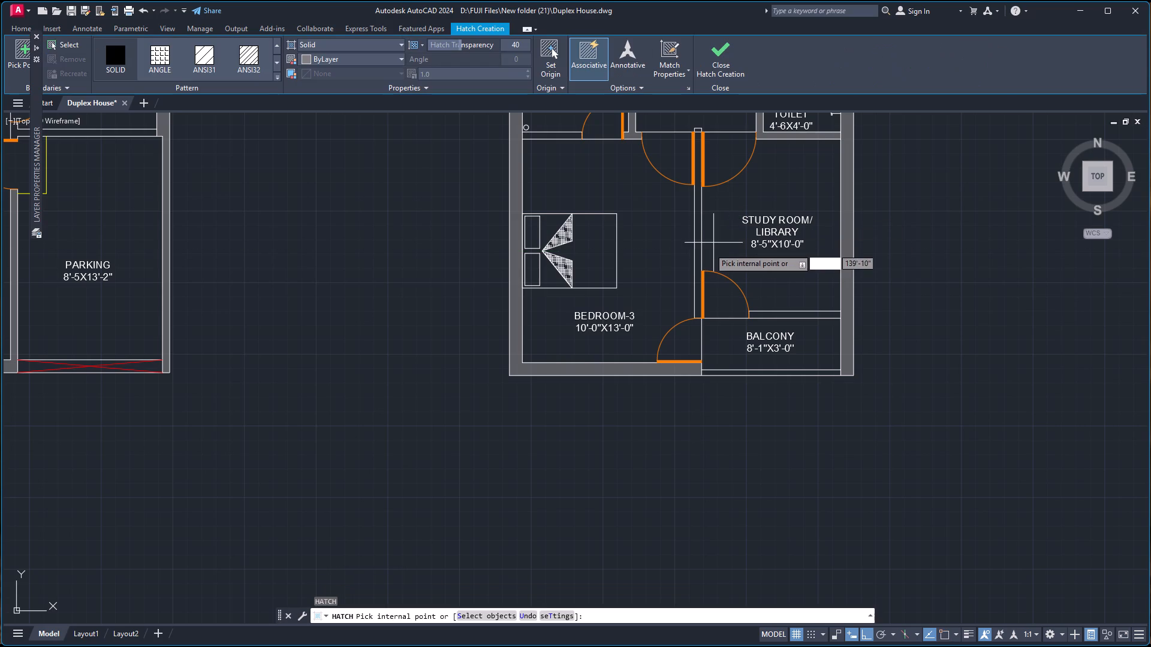
left_click(698, 256)
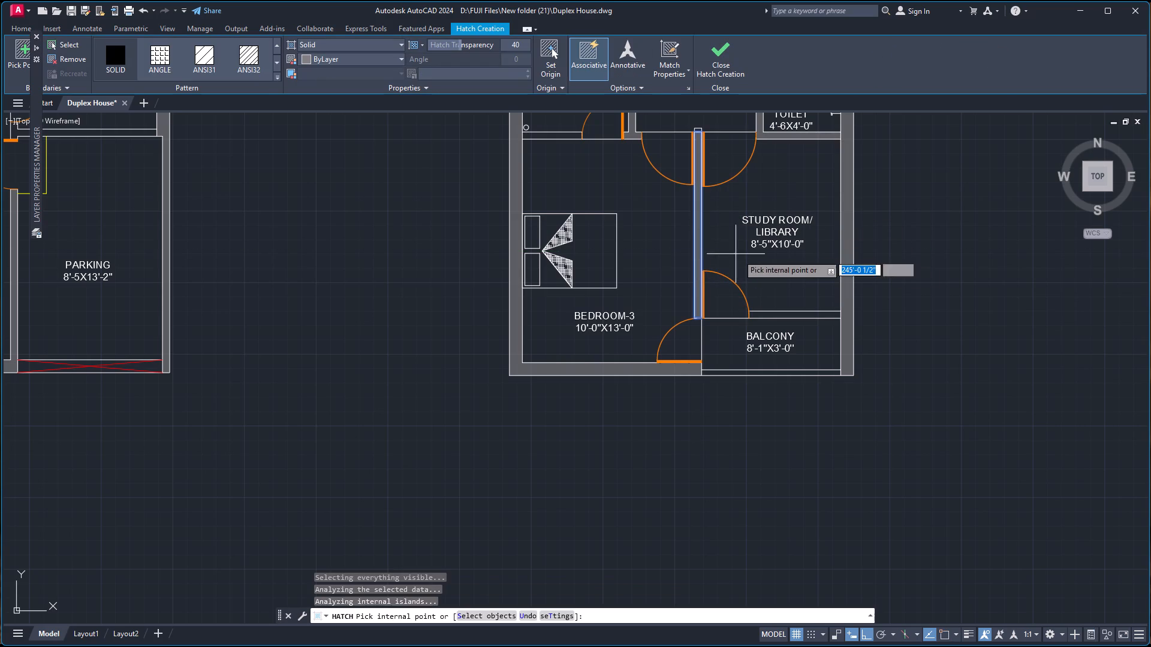
left_click(562, 135)
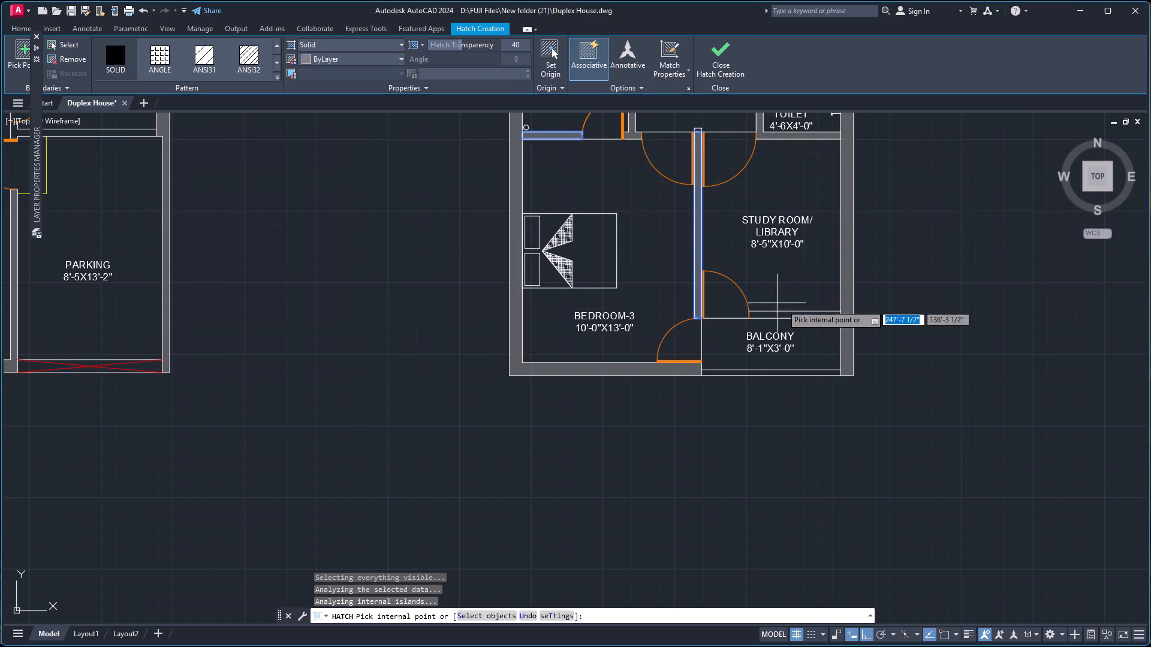
left_click(797, 316)
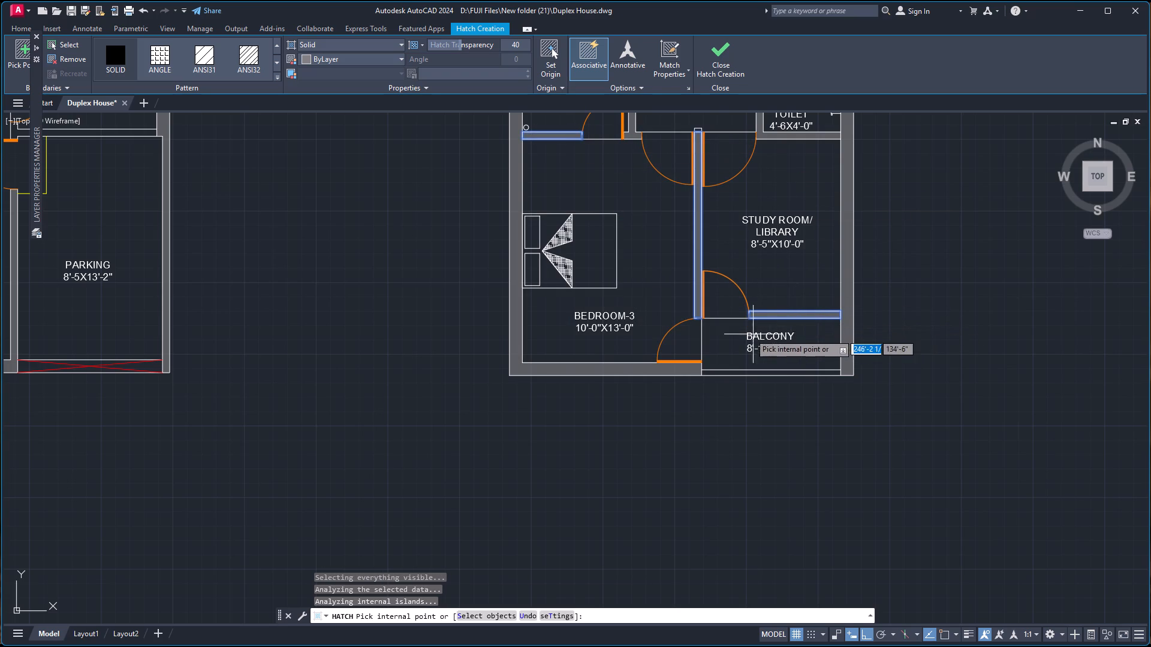
Add the KIDS ROOM-1/BEDROOM-2 partition and both rooms' hall-side wall segments to the solid hatch.
scroll(650, 230, "down", 3)
scroll(681, 176, "down", 2)
scroll(682, 131, "up", 4)
scroll(662, 347, "up", 2)
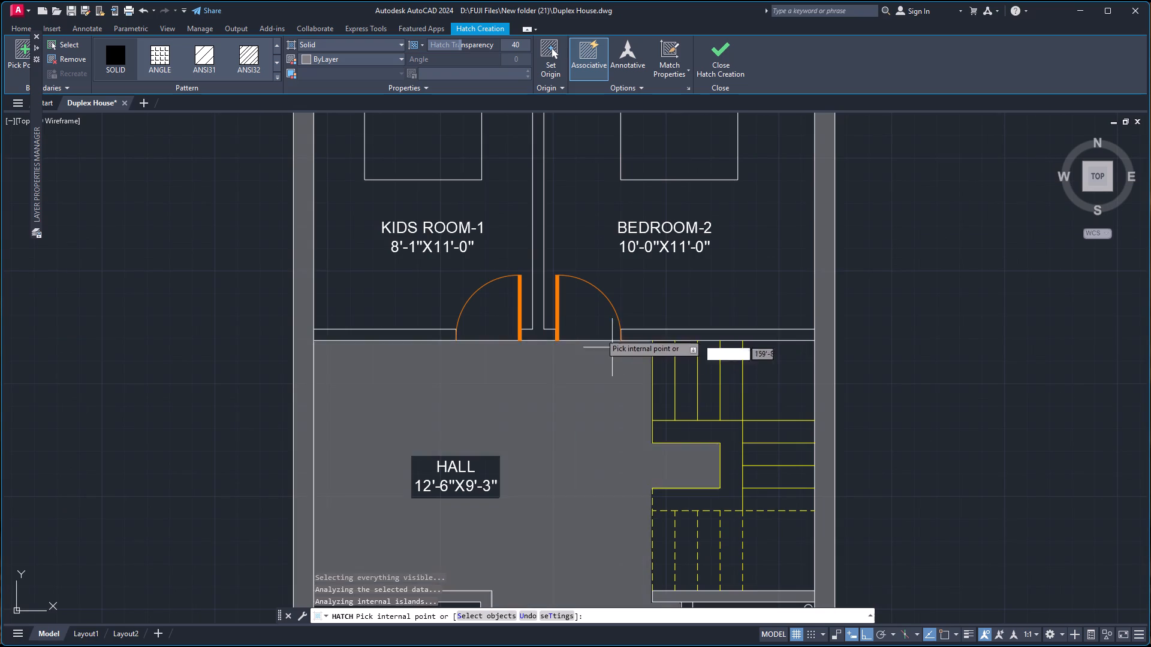
left_click(535, 330)
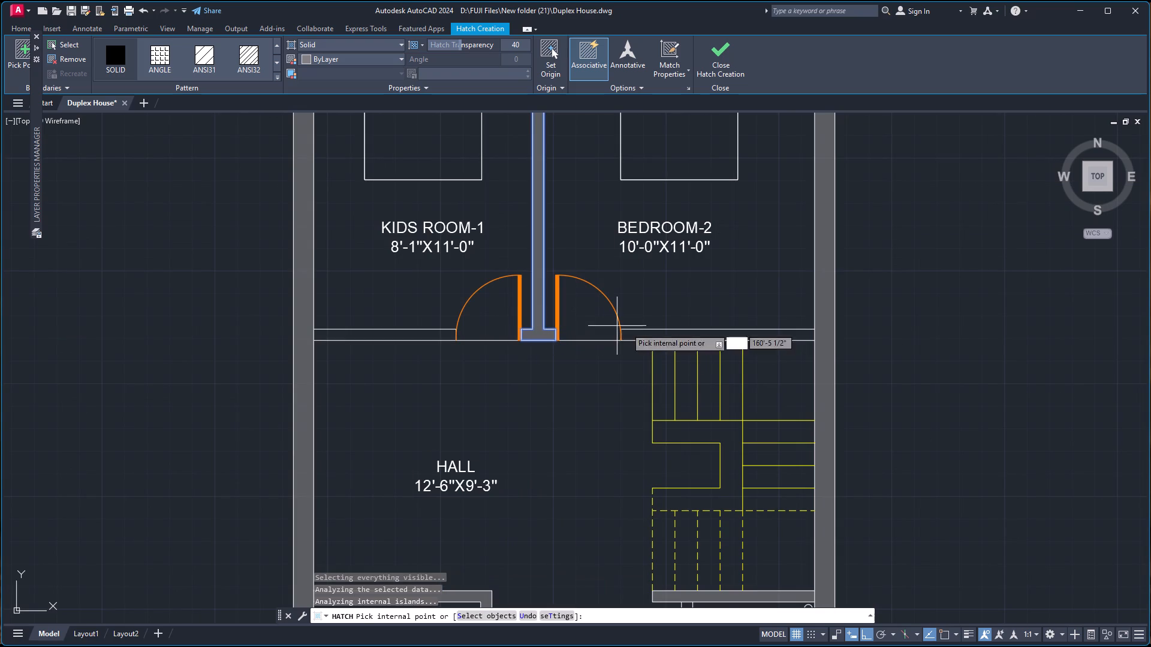
left_click(683, 335)
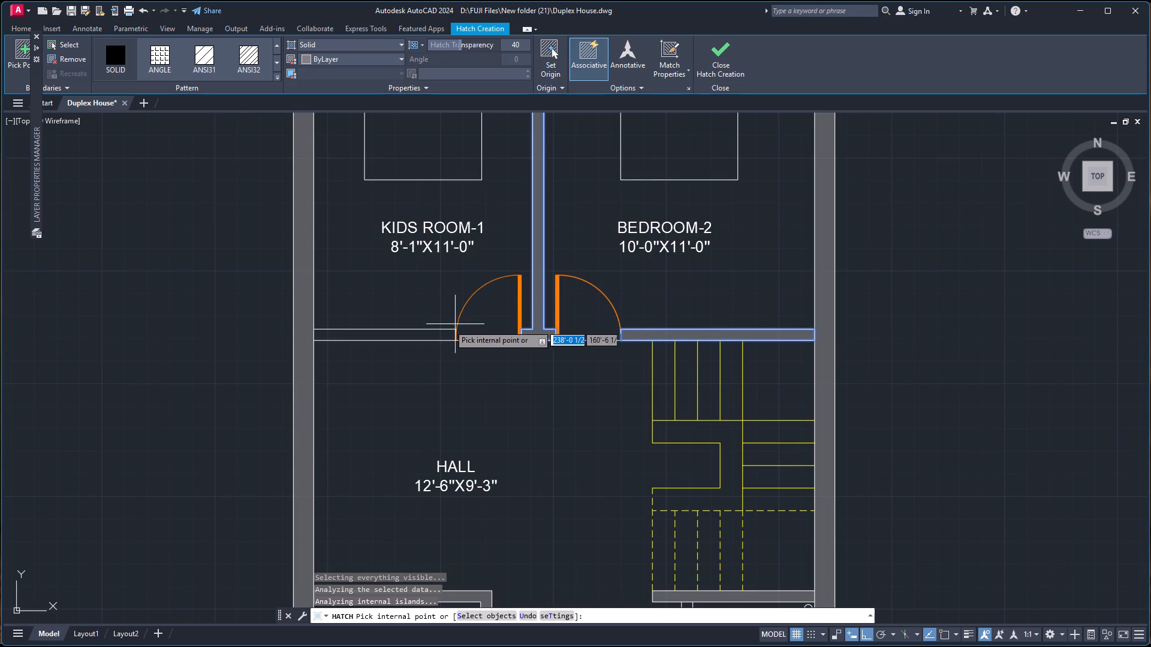
left_click(435, 334)
Add the C.TOILET wall on the PARKING side and the one on the staircase side to the solid hatch.
scroll(581, 303, "down", 5)
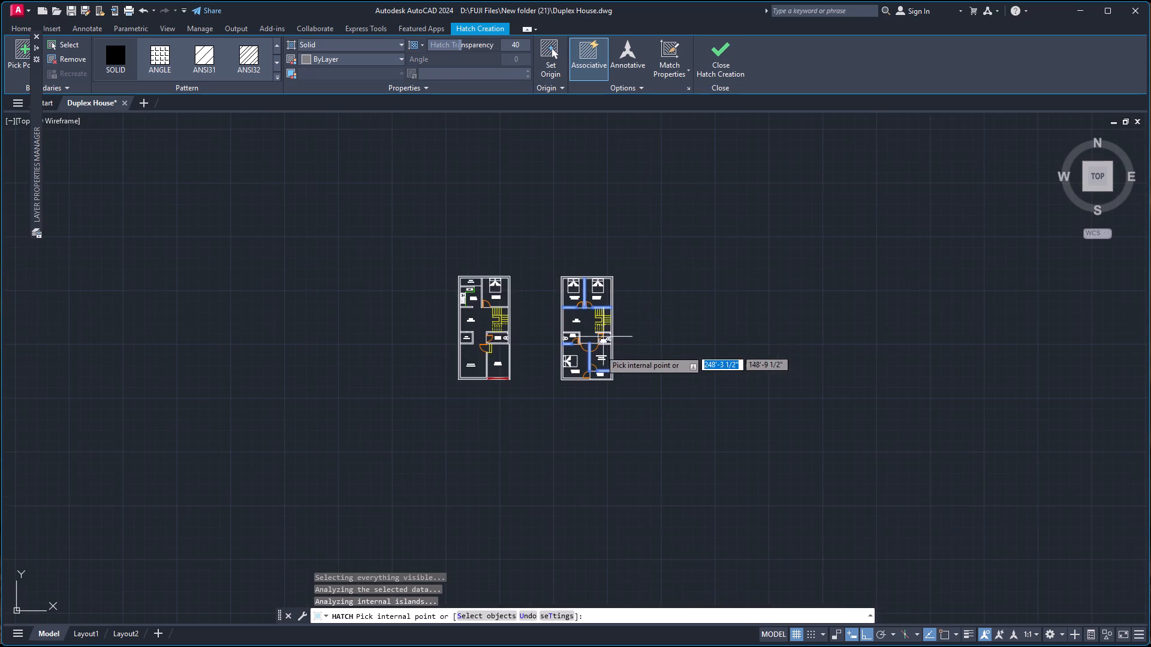
scroll(590, 356, "up", 3)
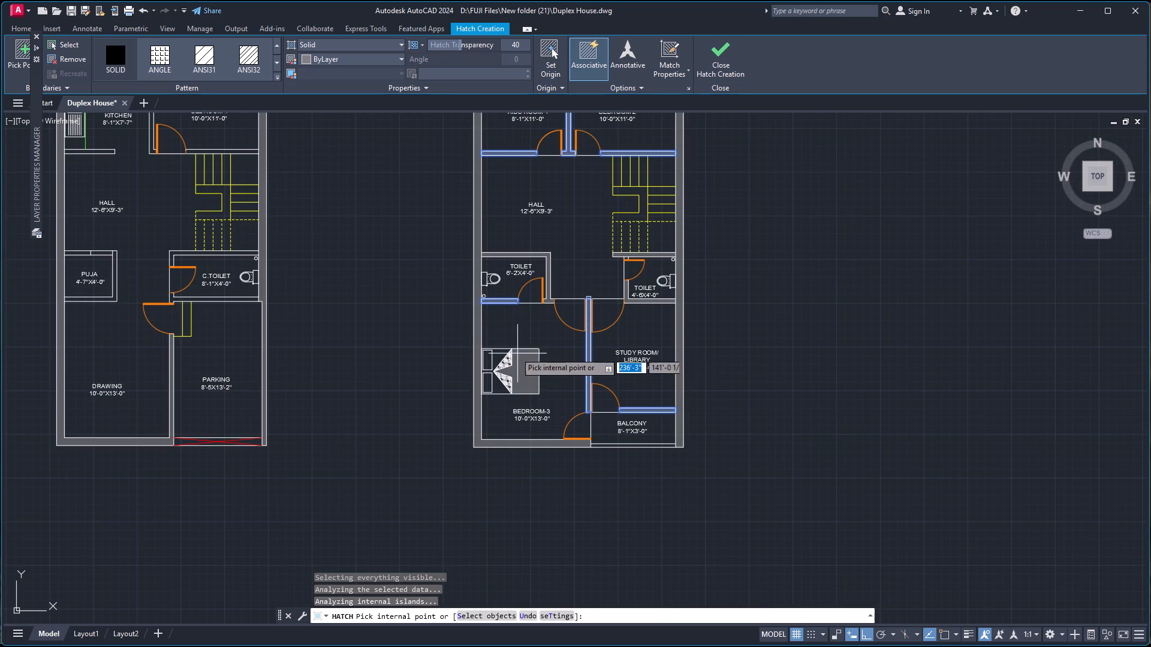
scroll(219, 290, "up", 1)
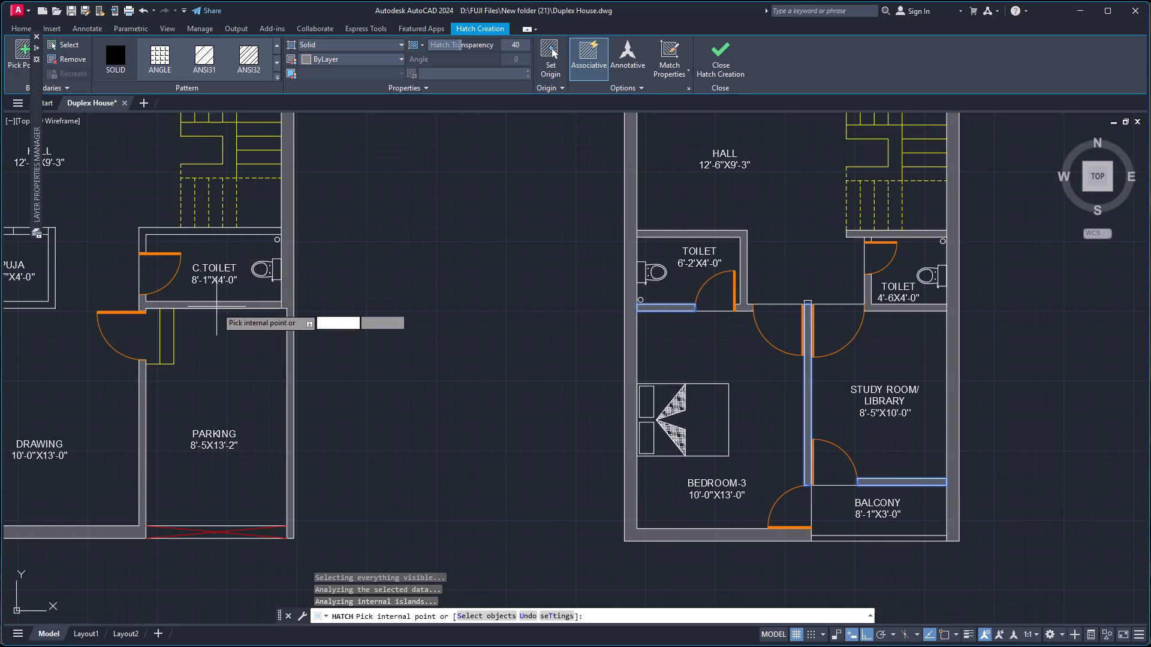
left_click(215, 307)
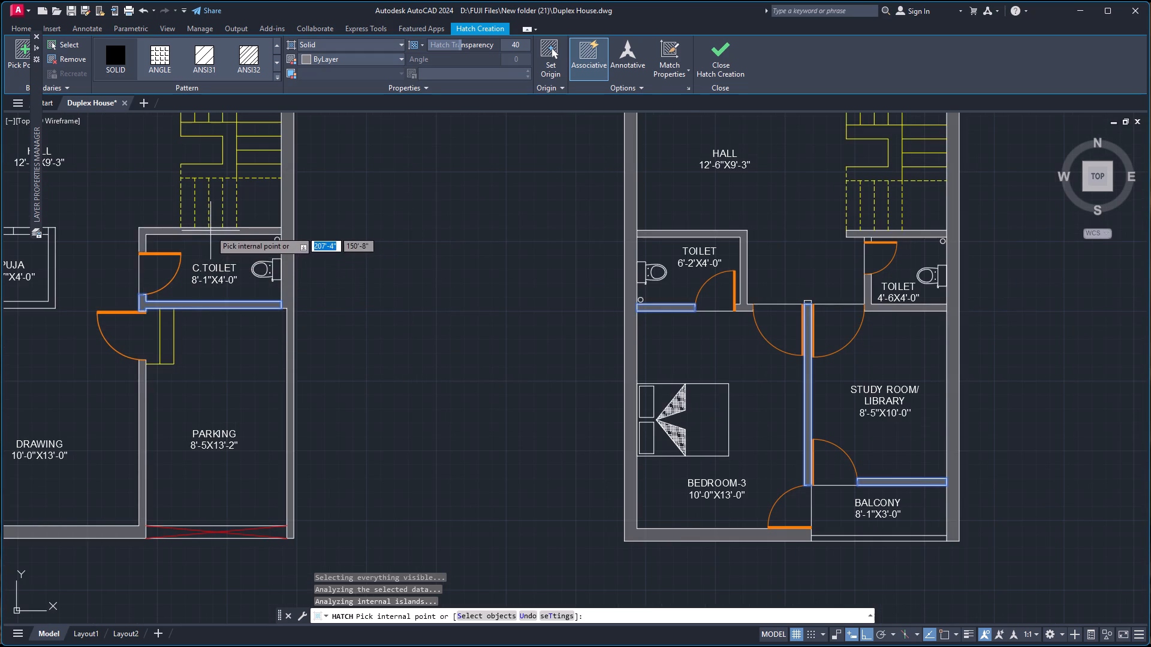
left_click(210, 230)
Add the PUJA room walls, including the short hall-side segment, to the solid hatch.
scroll(195, 229, "down", 3)
scroll(147, 232, "up", 3)
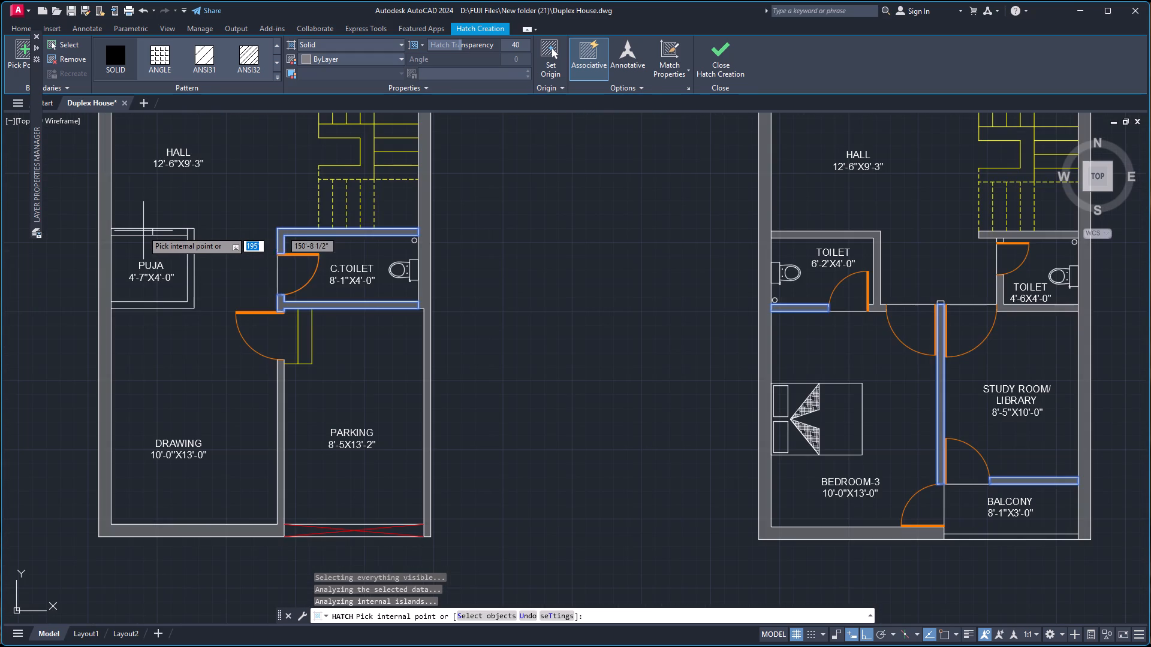
left_click(135, 232)
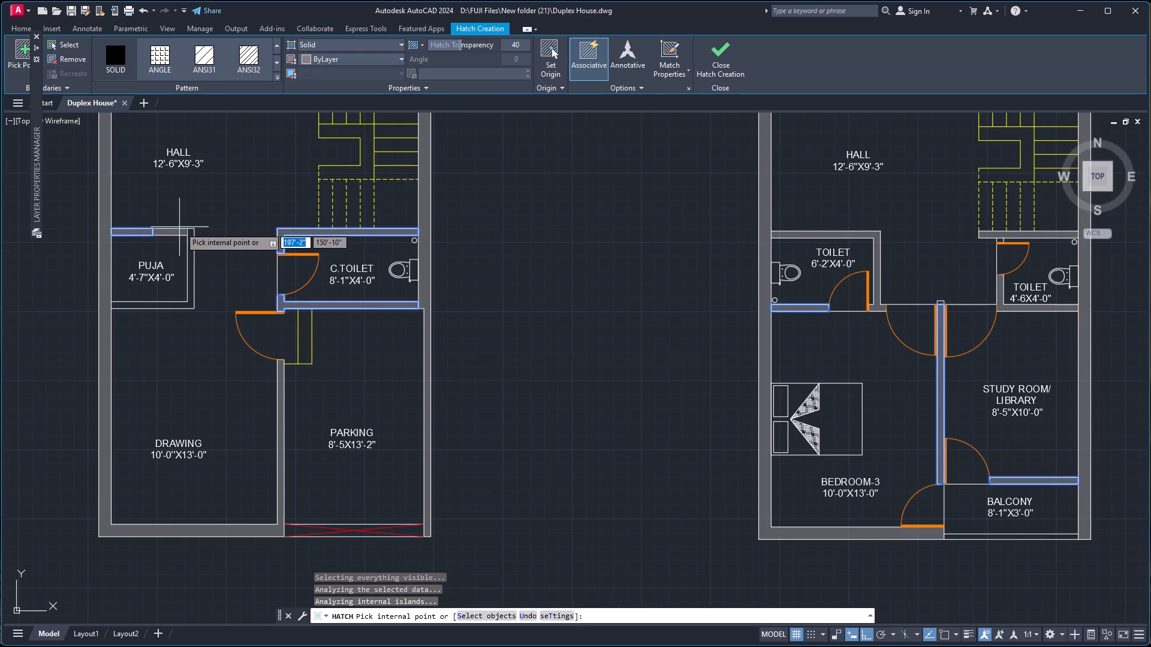
left_click(192, 235)
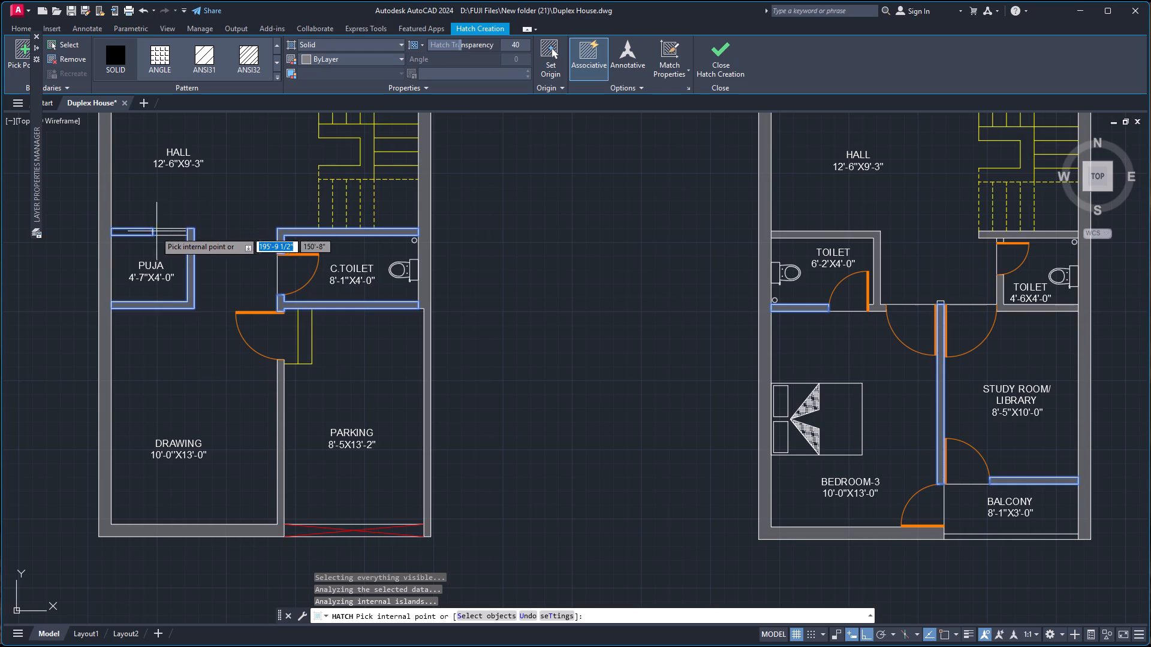
left_click(141, 233)
Add the KITCHEN walls facing HALL, BEDROOM-1 and WASH, plus the BEDROOM-1 wall beside the stairs, to the solid hatch.
scroll(236, 202, "down", 2)
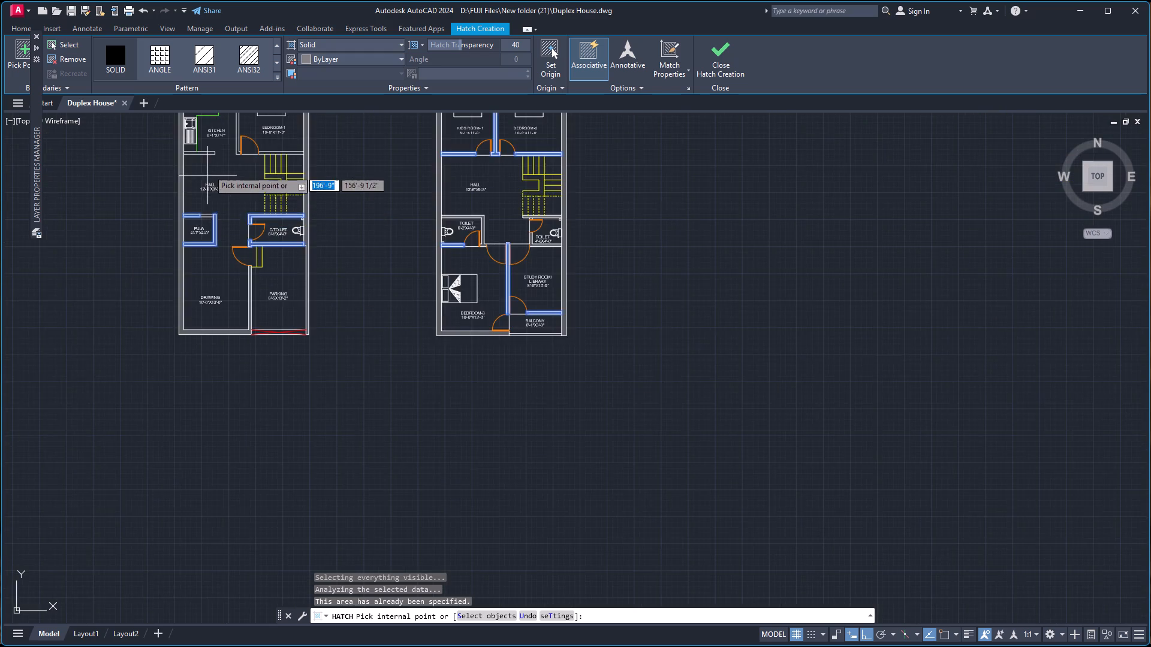
scroll(212, 164, "down", 2)
scroll(209, 162, "up", 4)
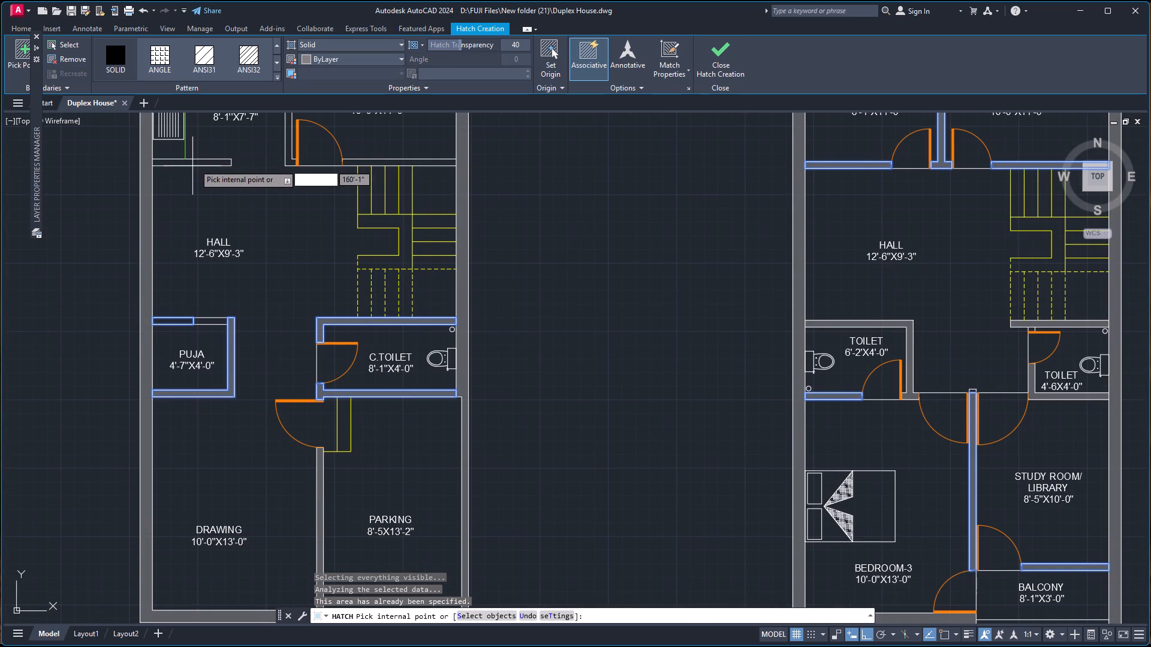
left_click(197, 162)
scroll(262, 159, "down", 3)
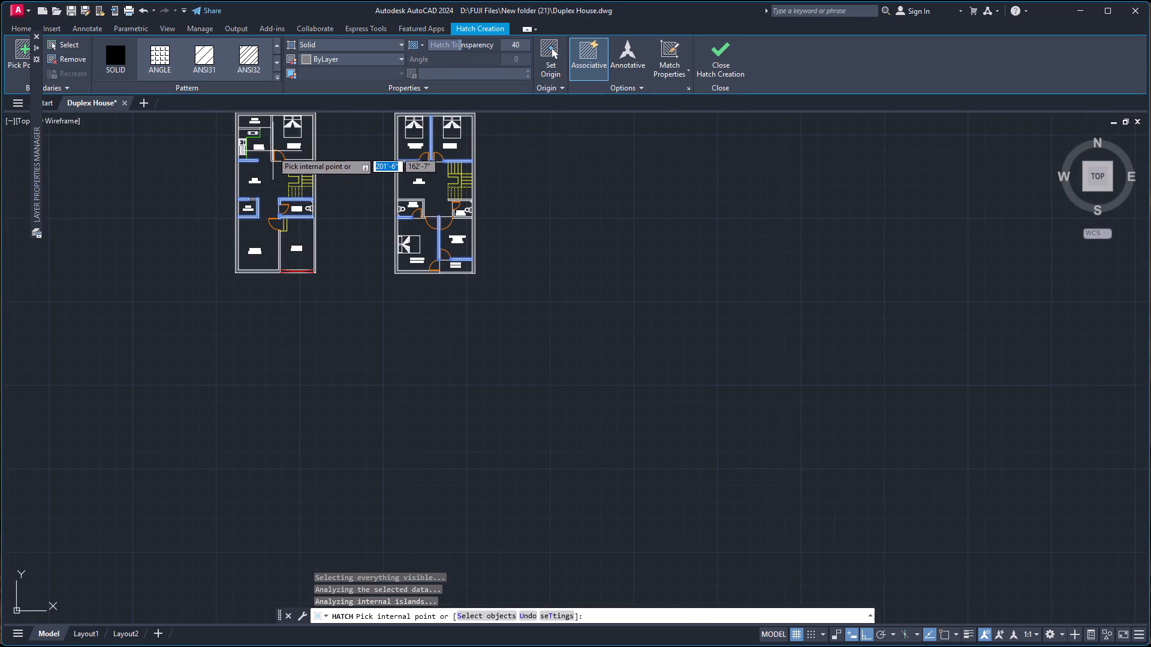
scroll(271, 150, "up", 2)
left_click(270, 143)
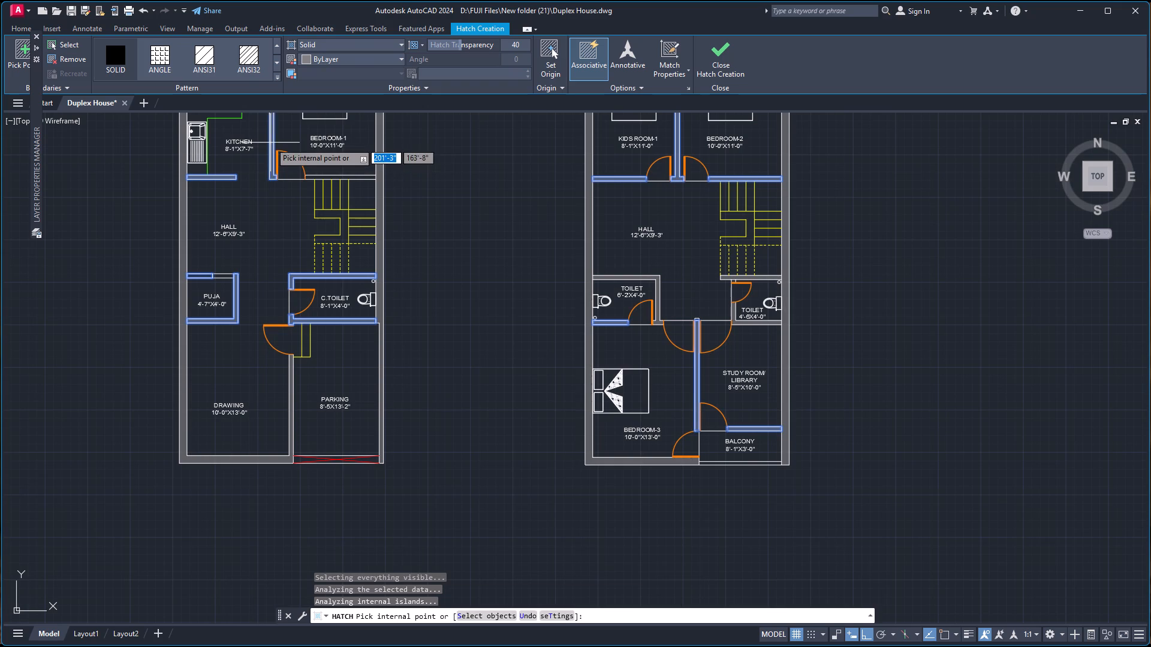
scroll(285, 137, "down", 4)
scroll(279, 120, "up", 4)
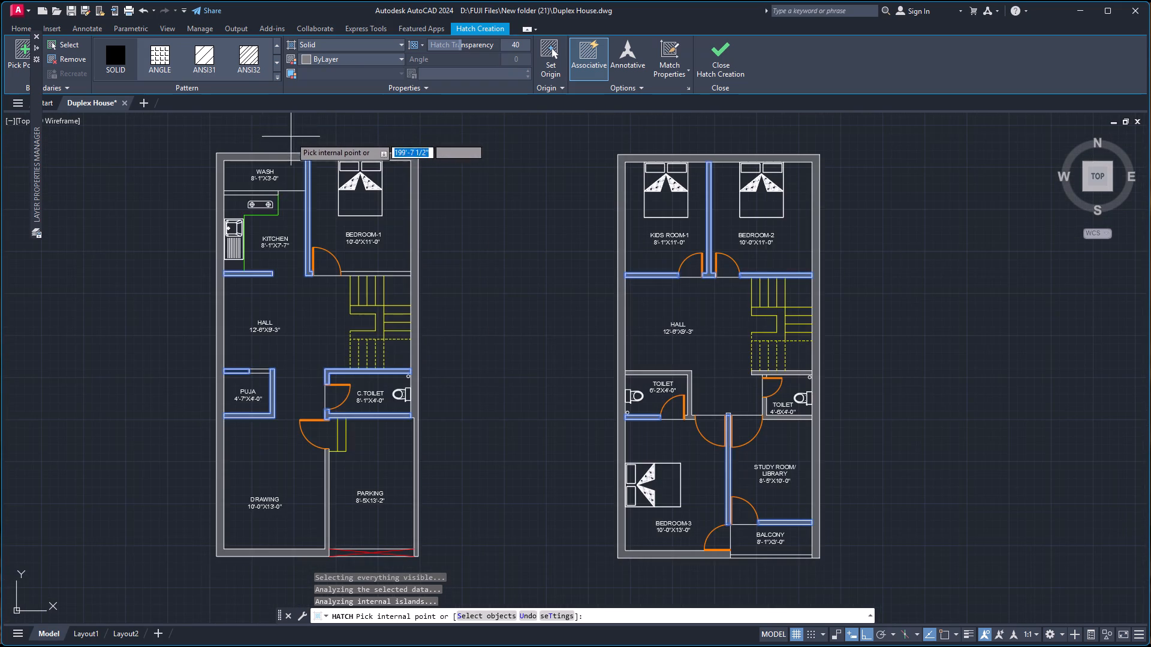
scroll(294, 154, "up", 2)
left_click(202, 250)
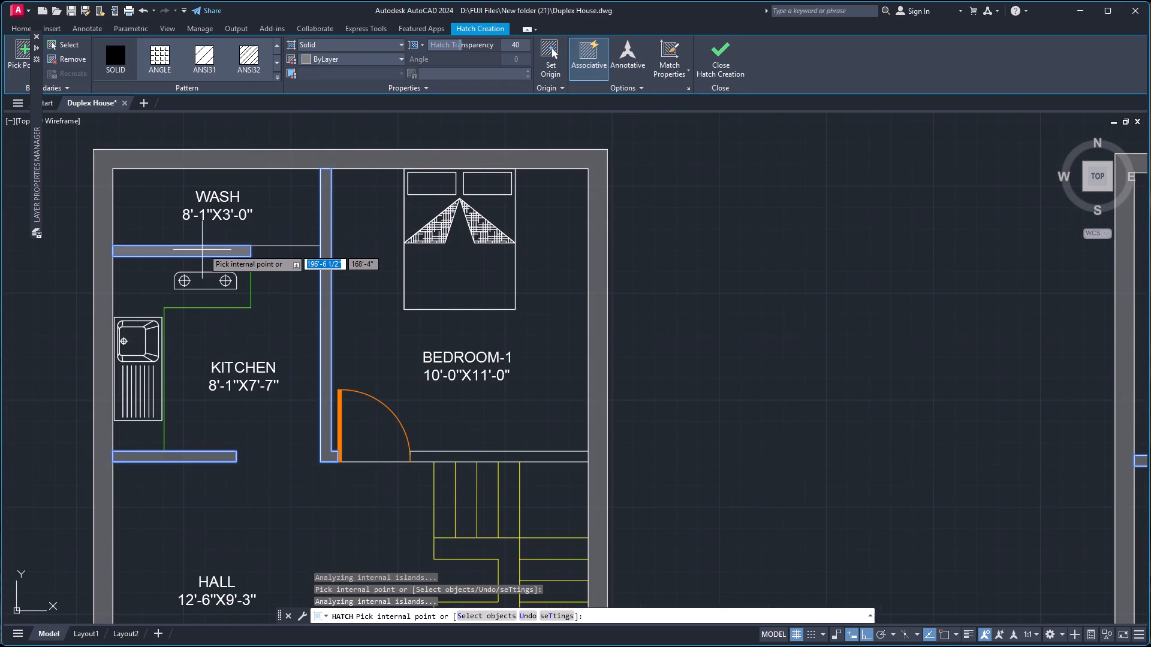
left_click(500, 455)
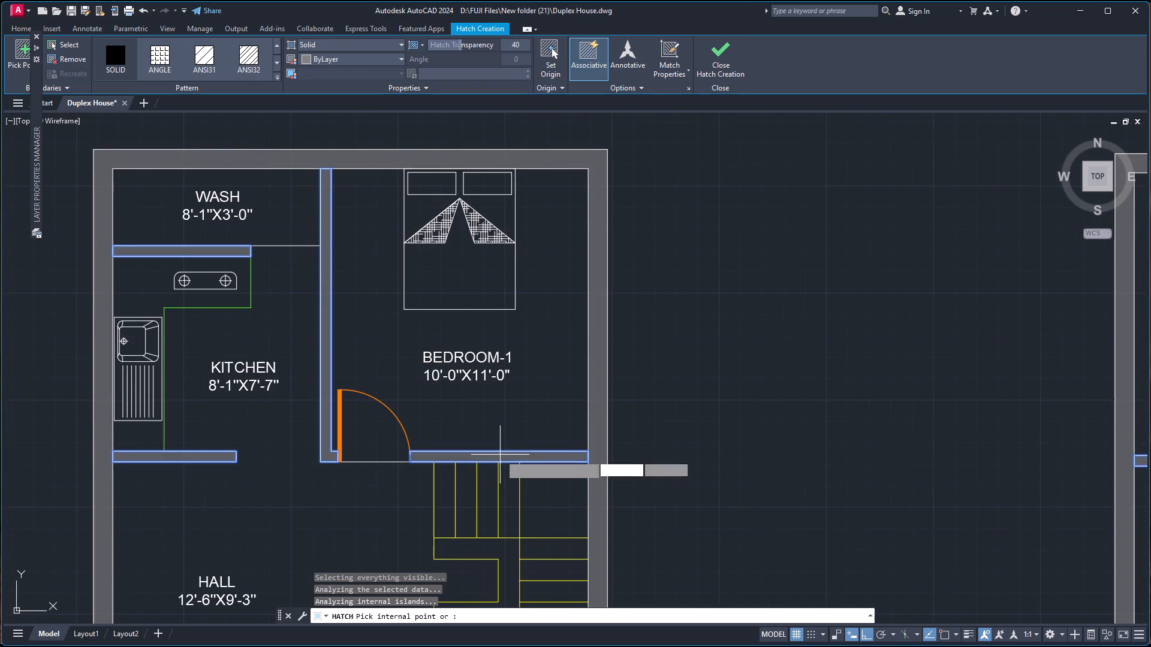
Try to add the short hall-side PUJA wall segment to the hatch again, and end the Hatch command.
scroll(522, 289, "down", 4)
scroll(426, 424, "up", 4)
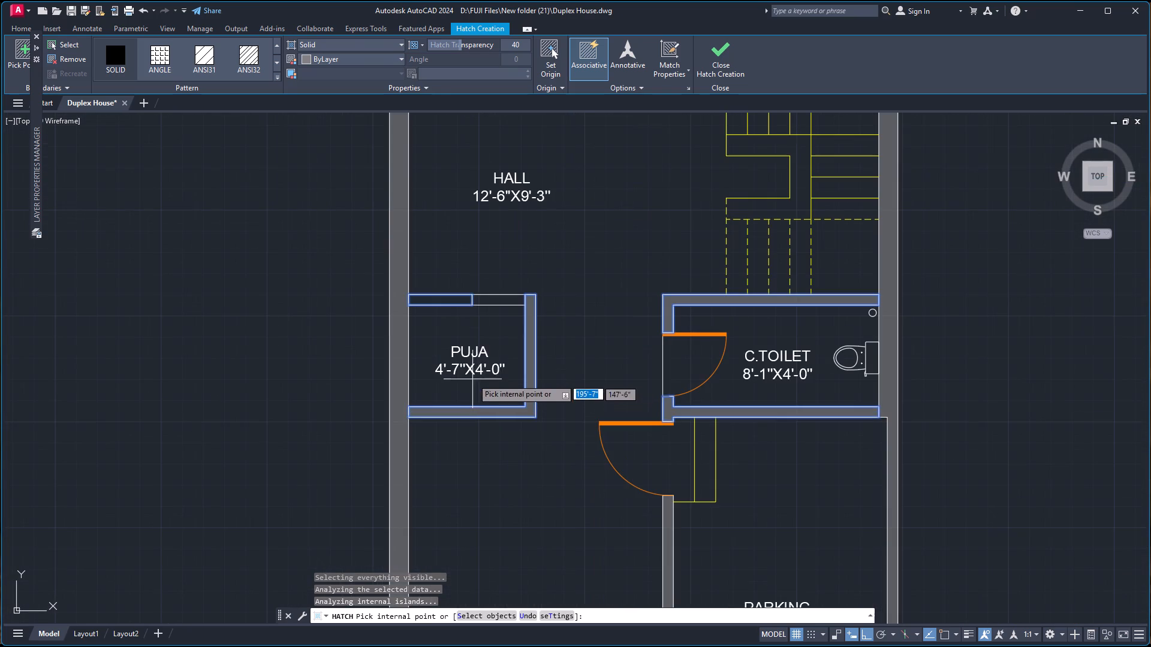
left_click(447, 300)
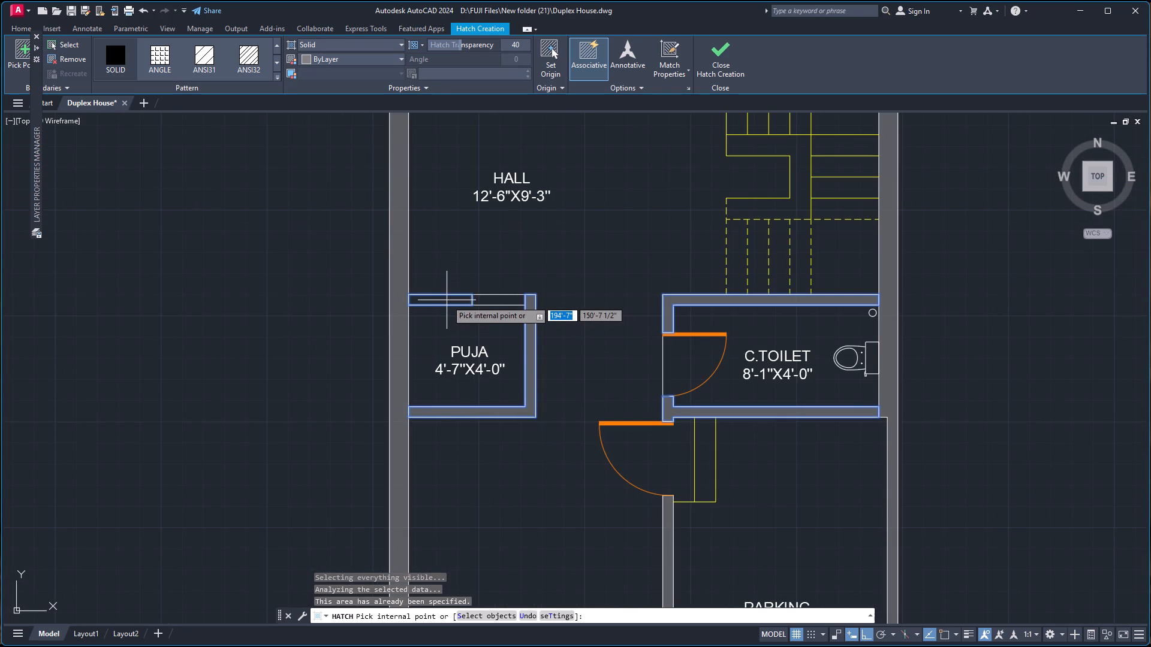
key("Escape")
Fill the short hall-side wall segment of the PUJA room with a separate solid hatch.
key("h")
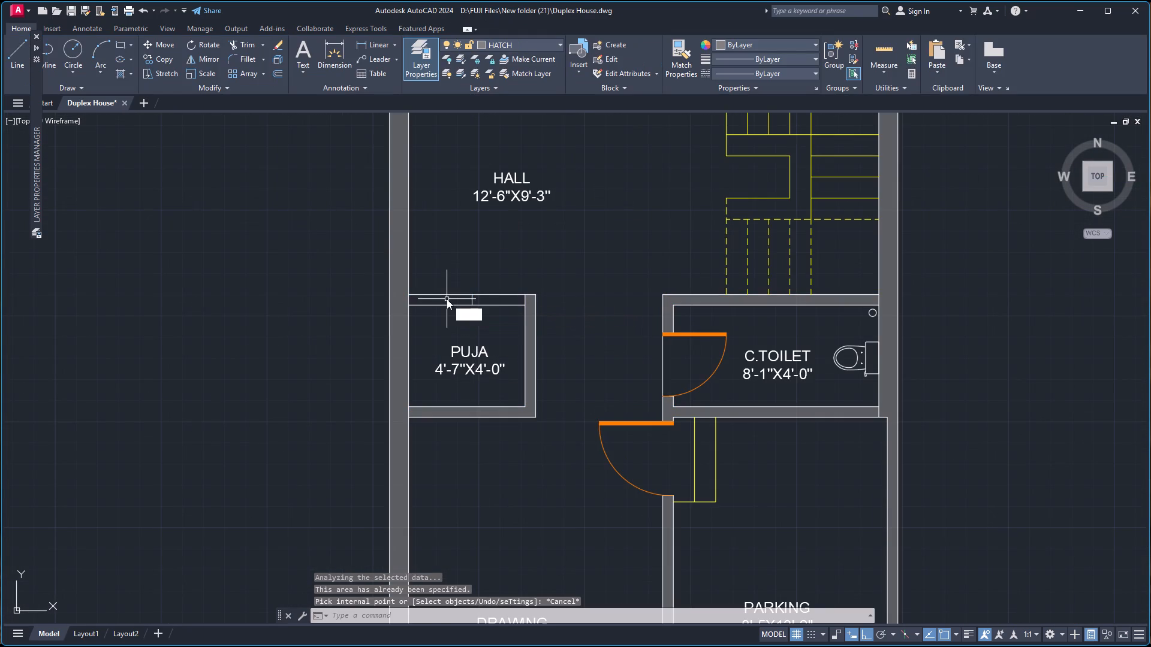
key("Return")
left_click(436, 301)
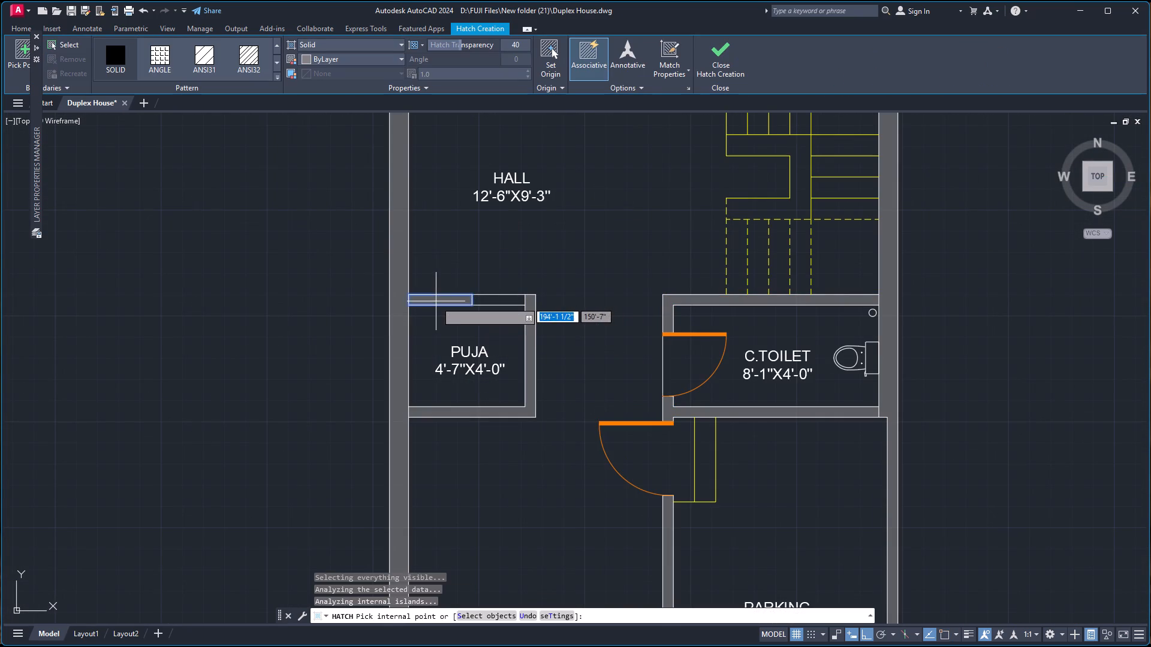
scroll(573, 266, "down", 3)
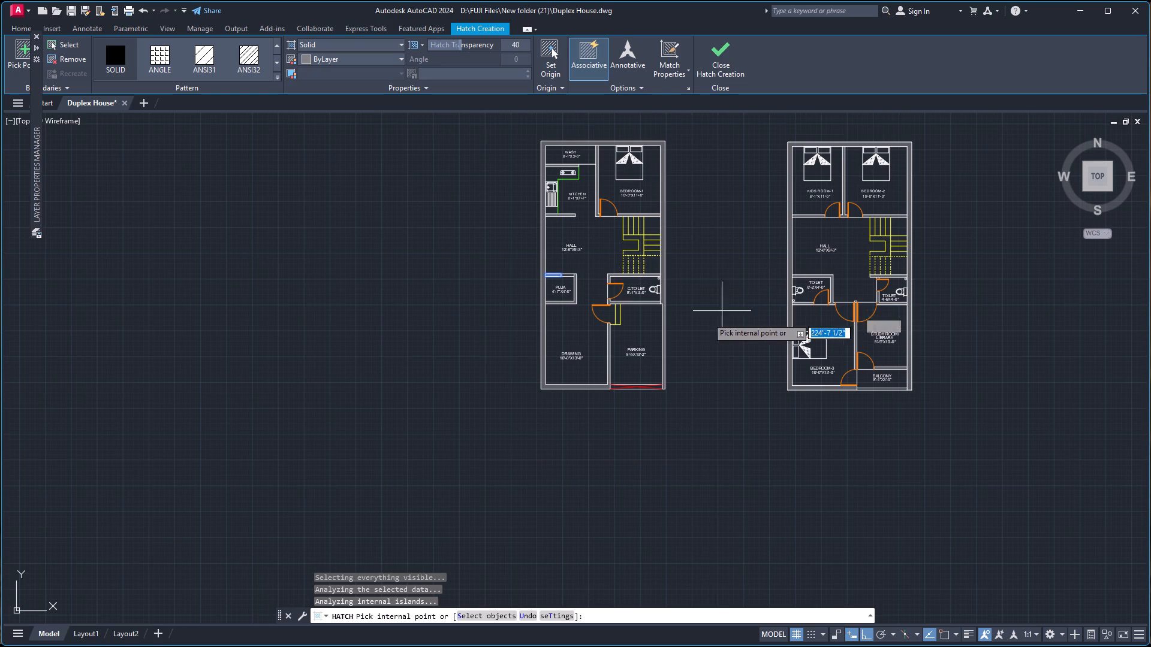
scroll(871, 304, "up", 1)
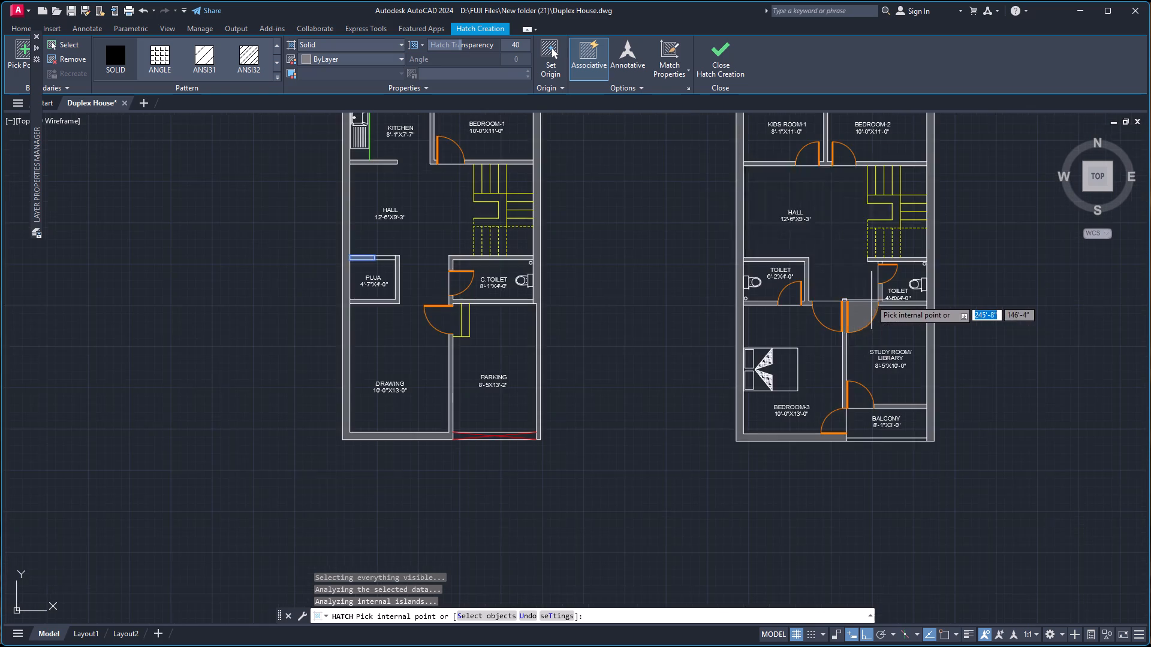
scroll(884, 250, "down", 2)
scroll(895, 193, "up", 2)
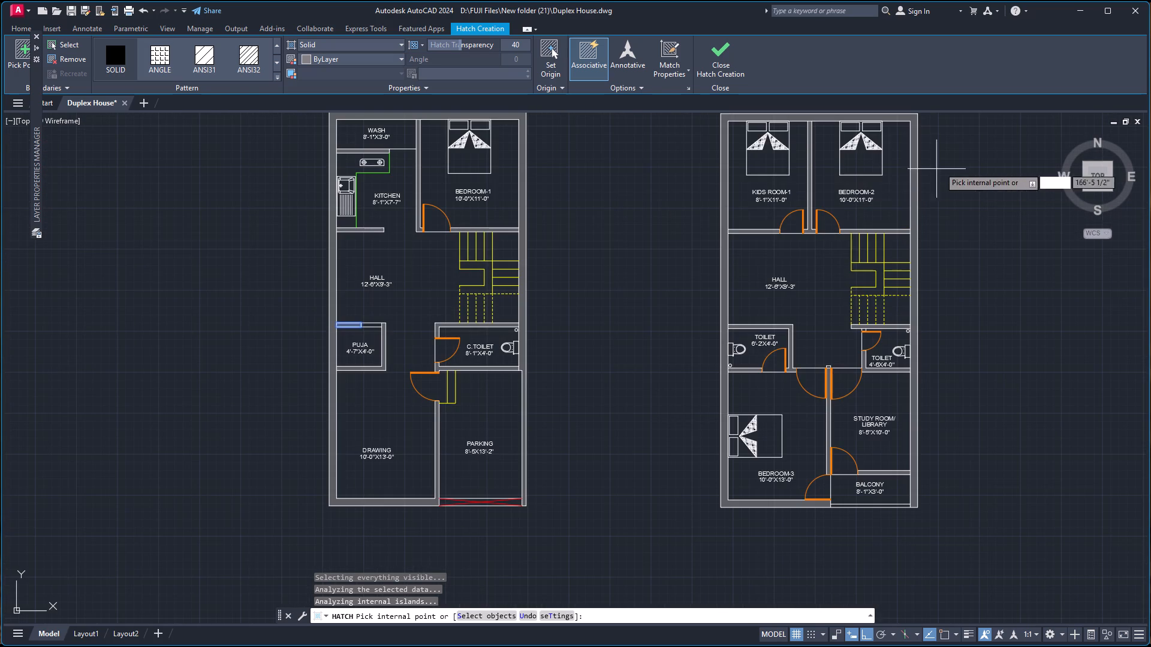
key("Escape")
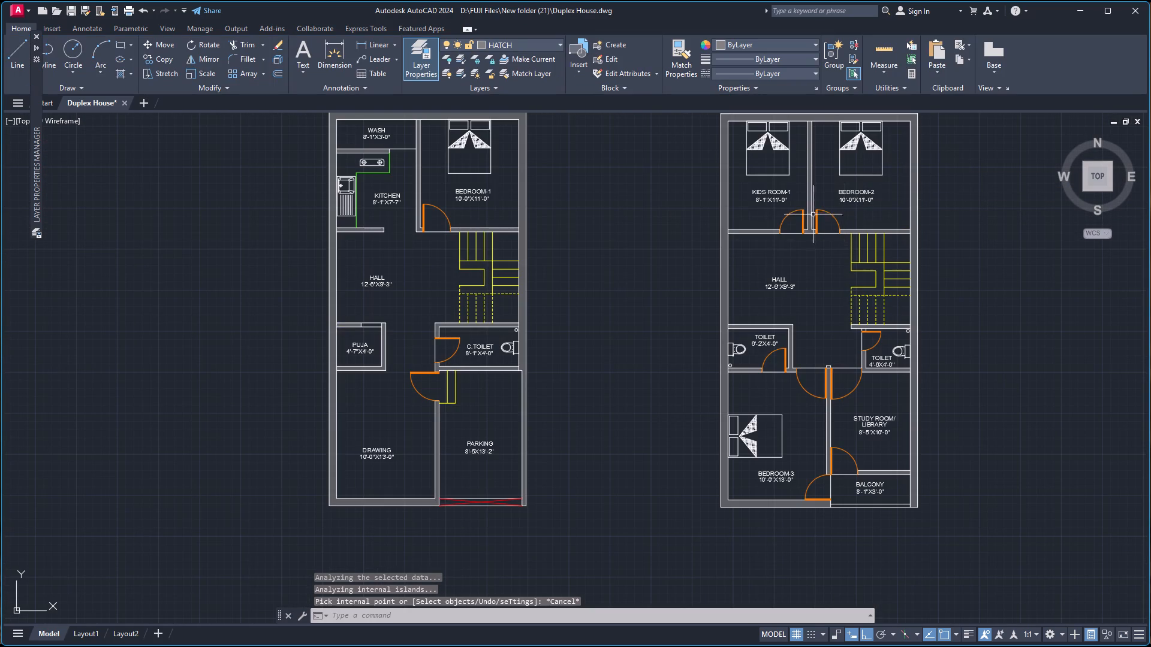
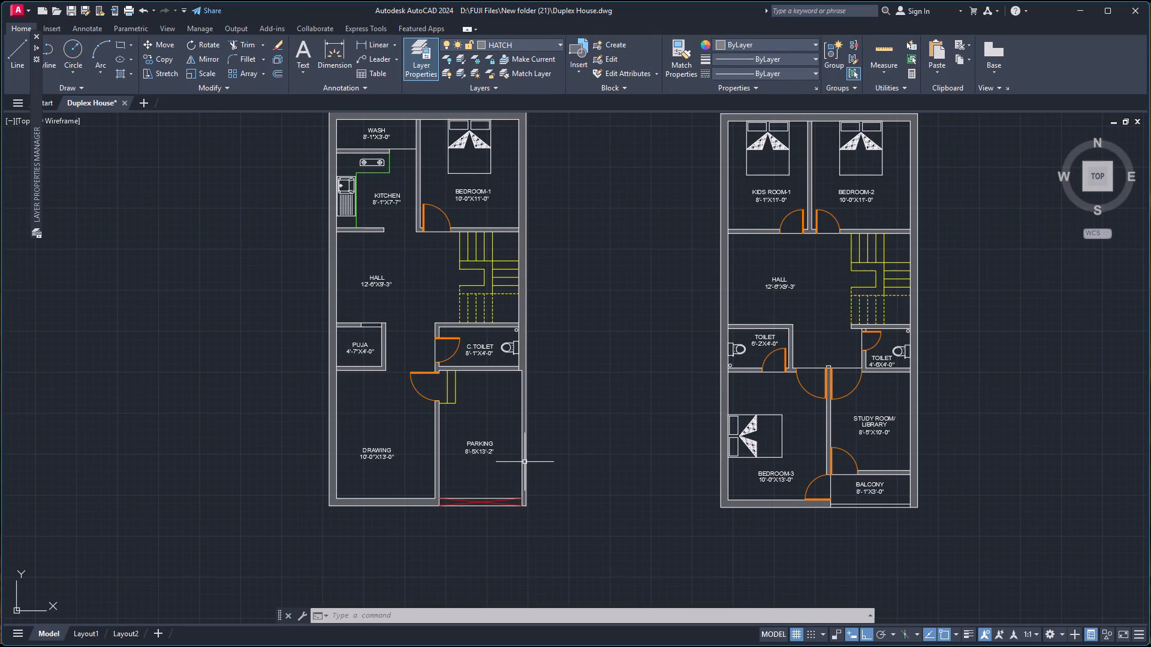
Delete the solid hatch filling the outer walls of both floor plans, including the 6'-2"X4'-0" toilet wall.
left_click(524, 462)
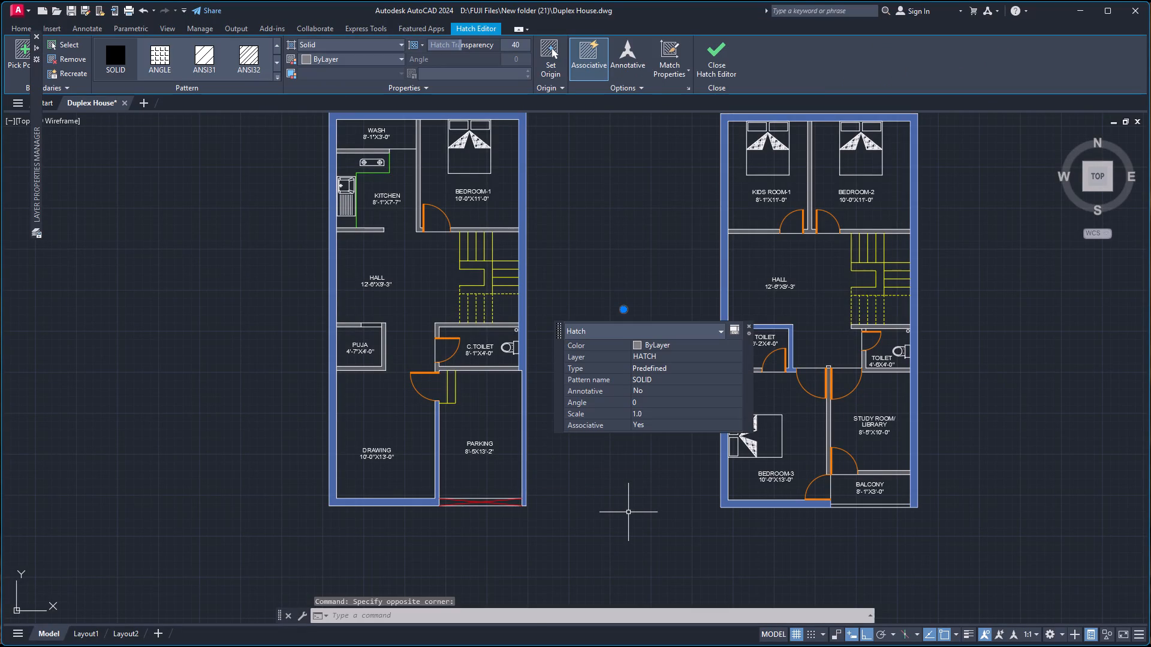
key("Delete")
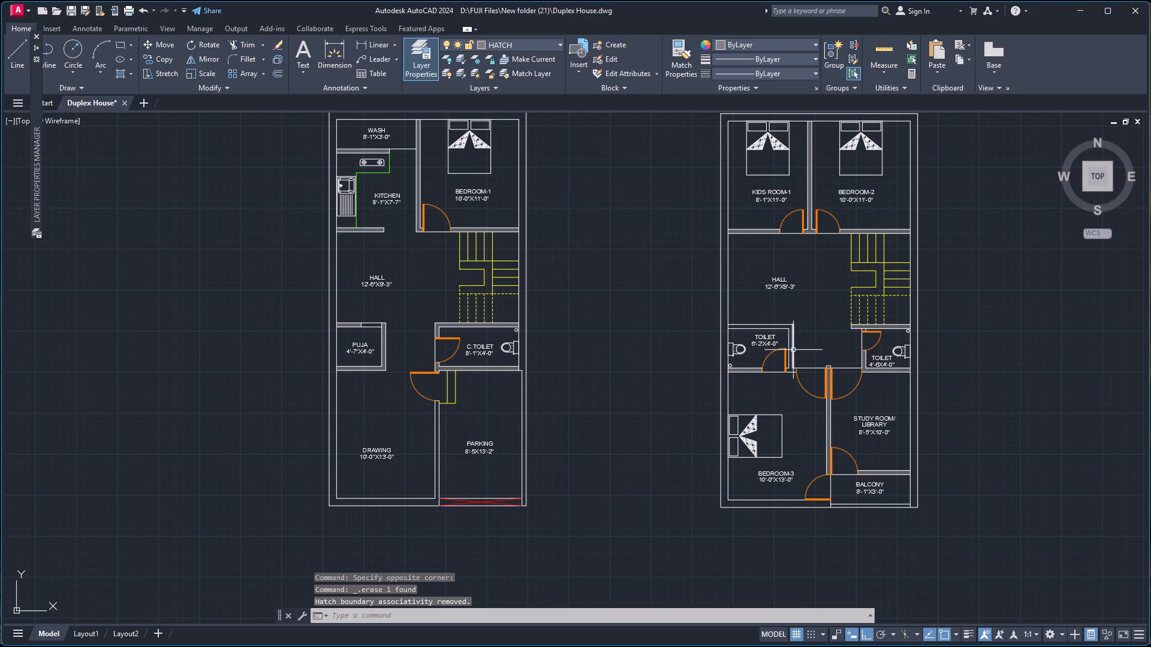
Hatch the L-shaped wall around the 6'-2"X4'-0" toilet beside Bedroom-3 with the SOLID pattern.
scroll(791, 349, "up", 2)
scroll(781, 282, "down", 3)
scroll(835, 210, "up", 2)
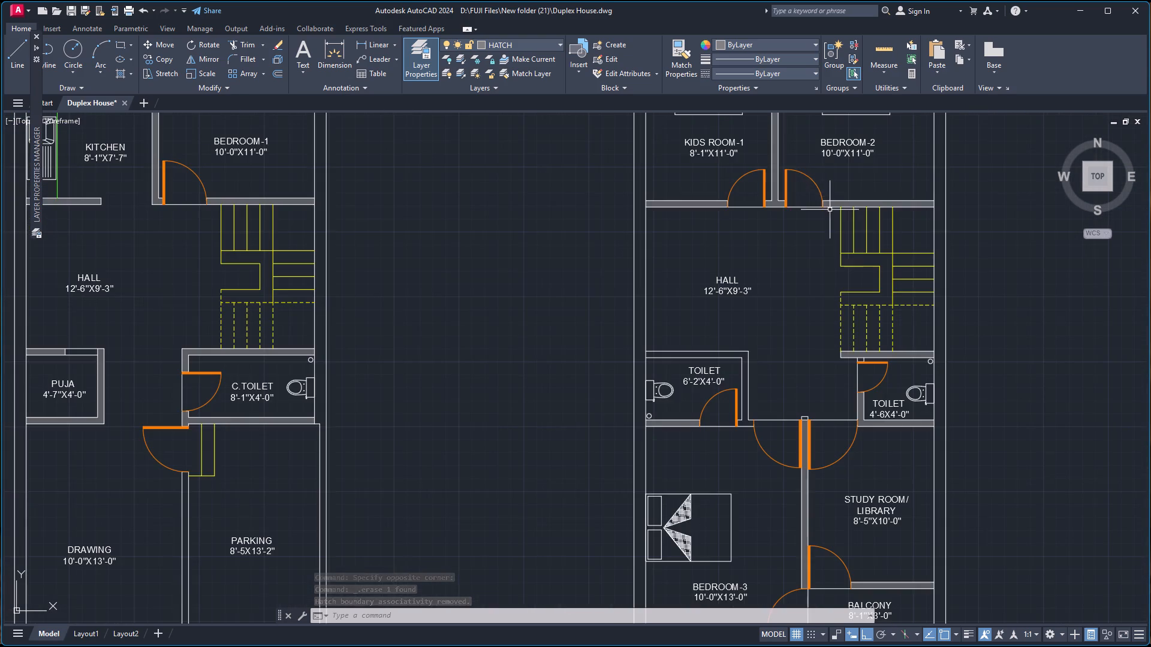
scroll(811, 199, "down", 4)
scroll(828, 131, "up", 2)
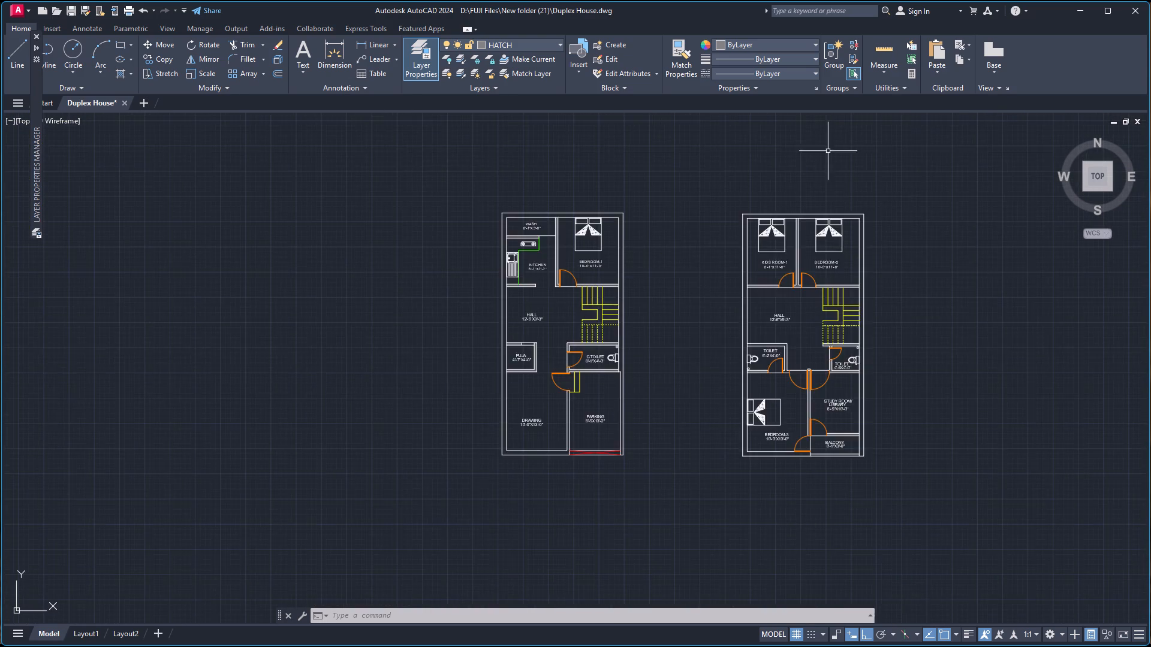
scroll(810, 251, "up", 1)
scroll(772, 465, "up", 2)
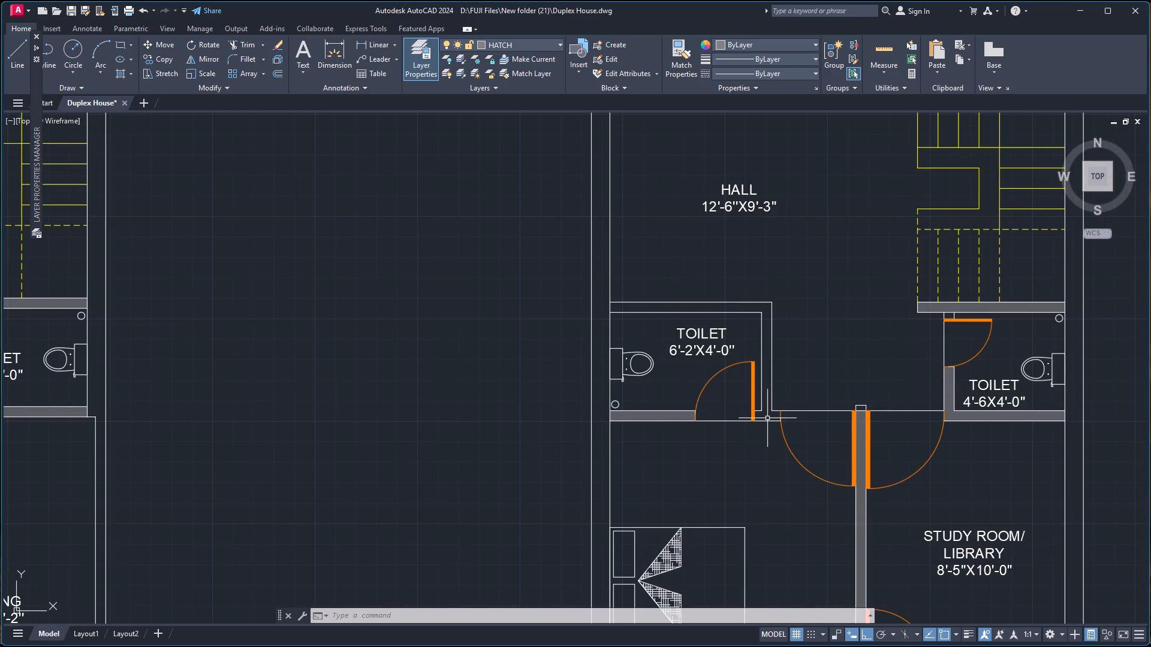
key("h")
key("Return")
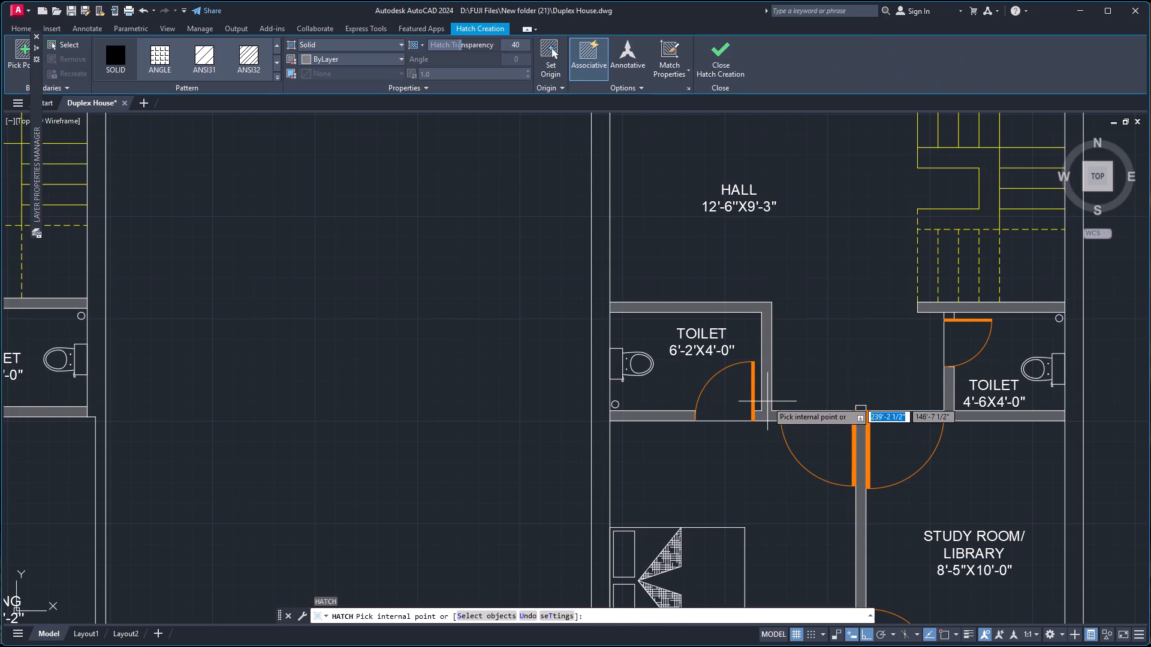
left_click(767, 400)
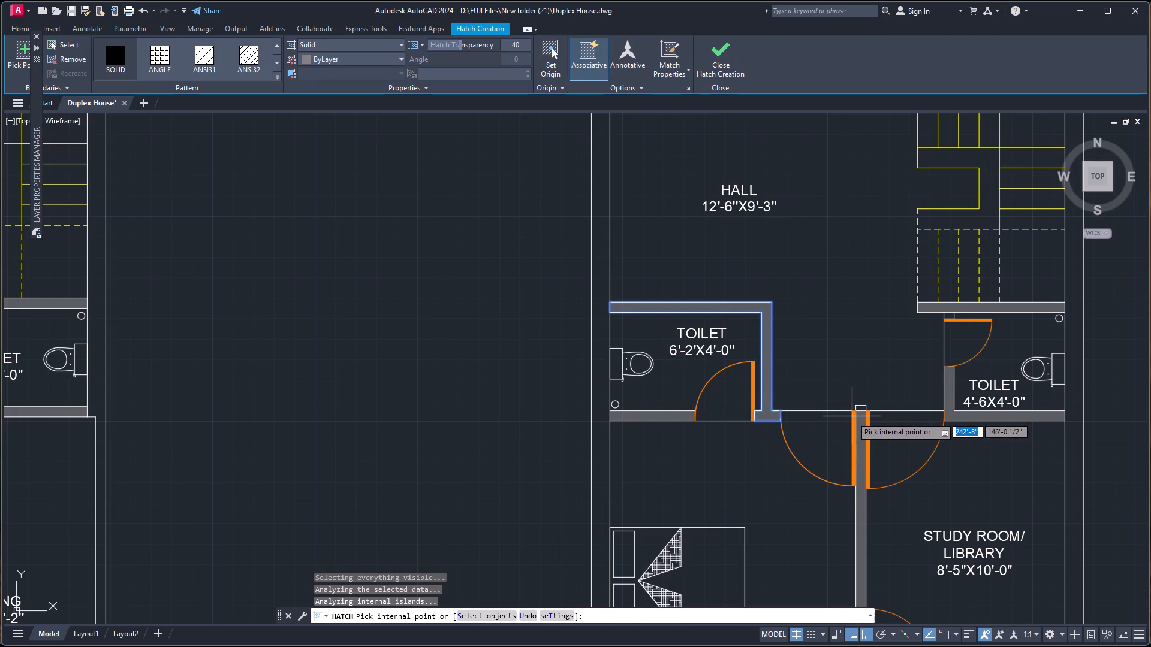
key("space")
scroll(904, 406, "down", 2)
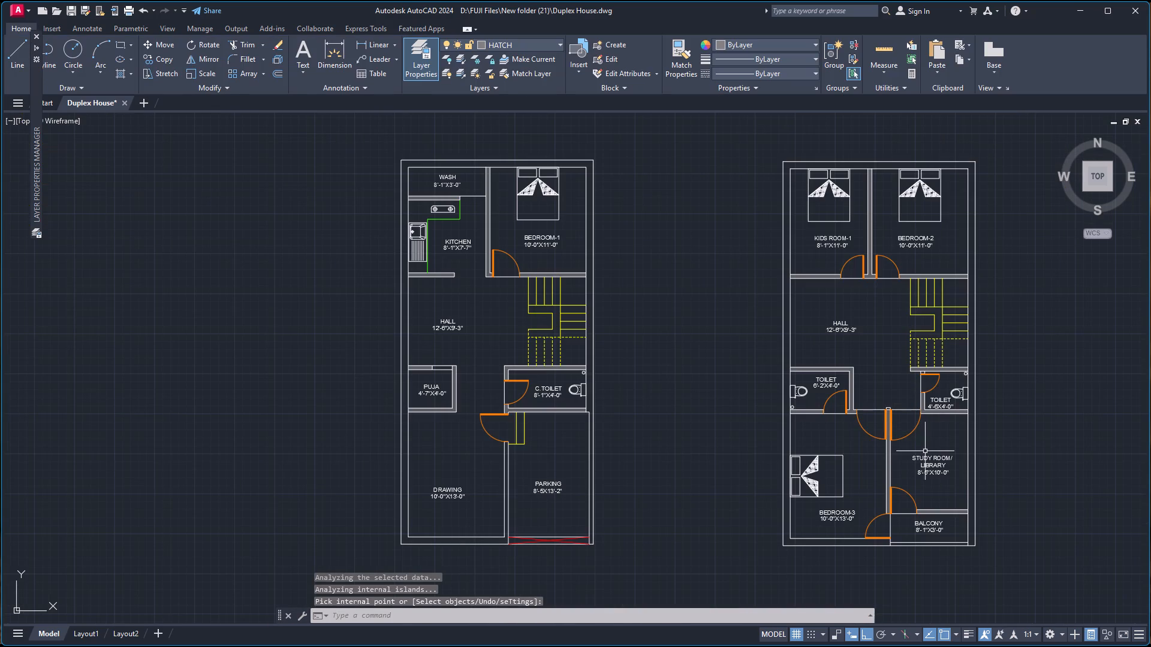
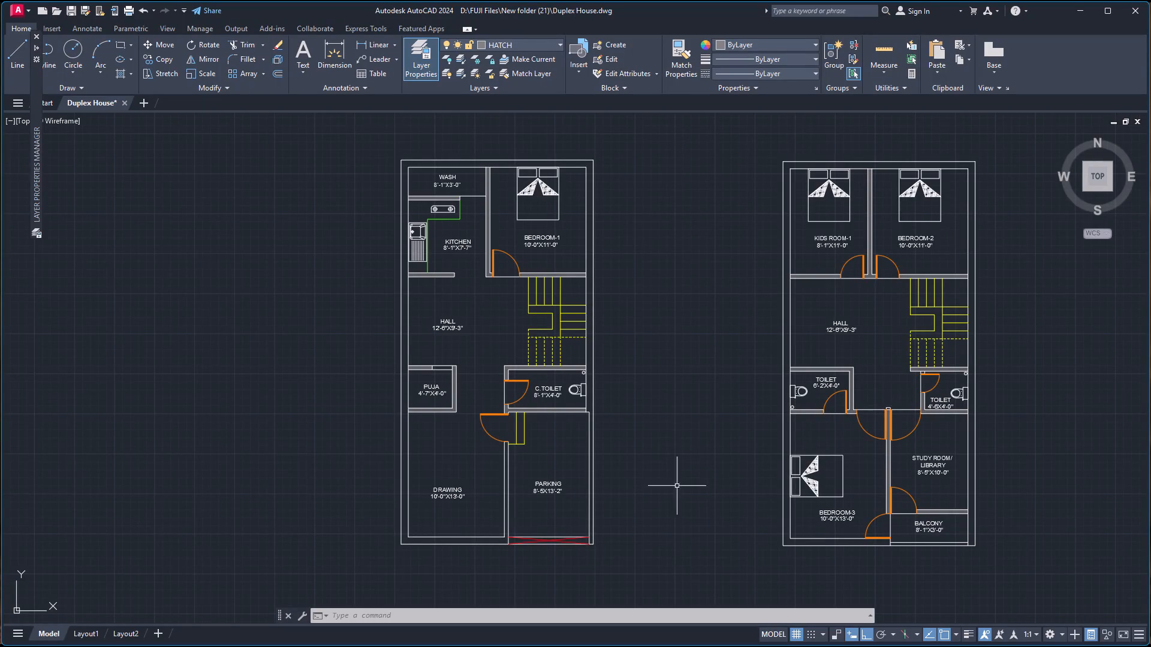
Create a new layer named WINDOW and make it the current layer.
left_click(34, 45)
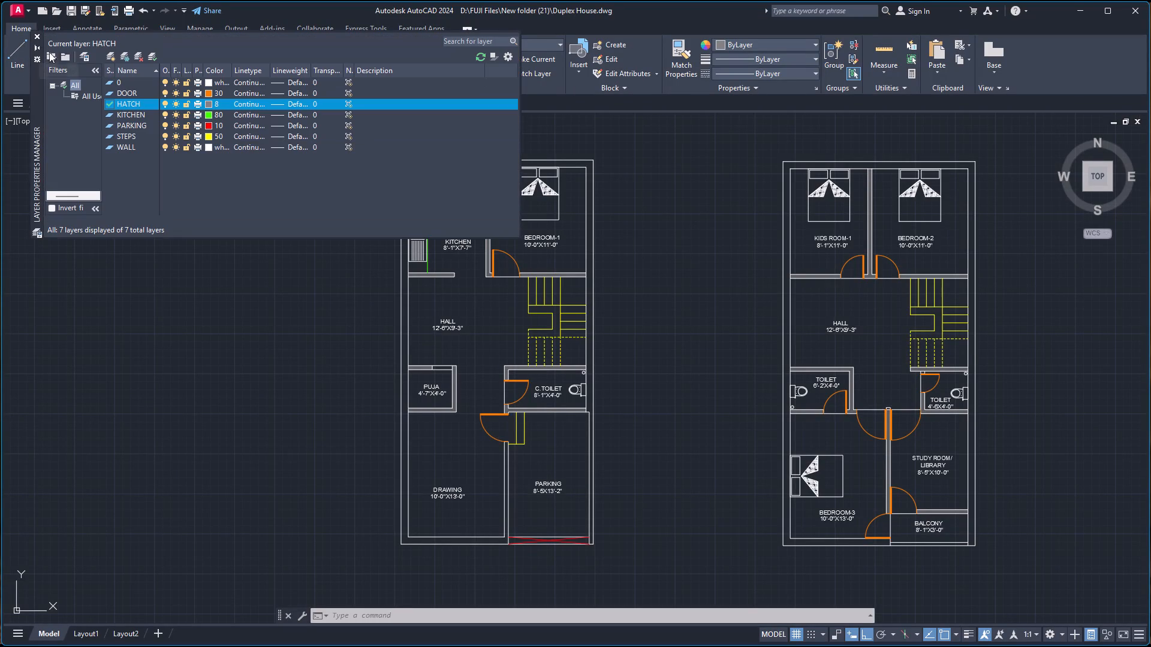
left_click(112, 60)
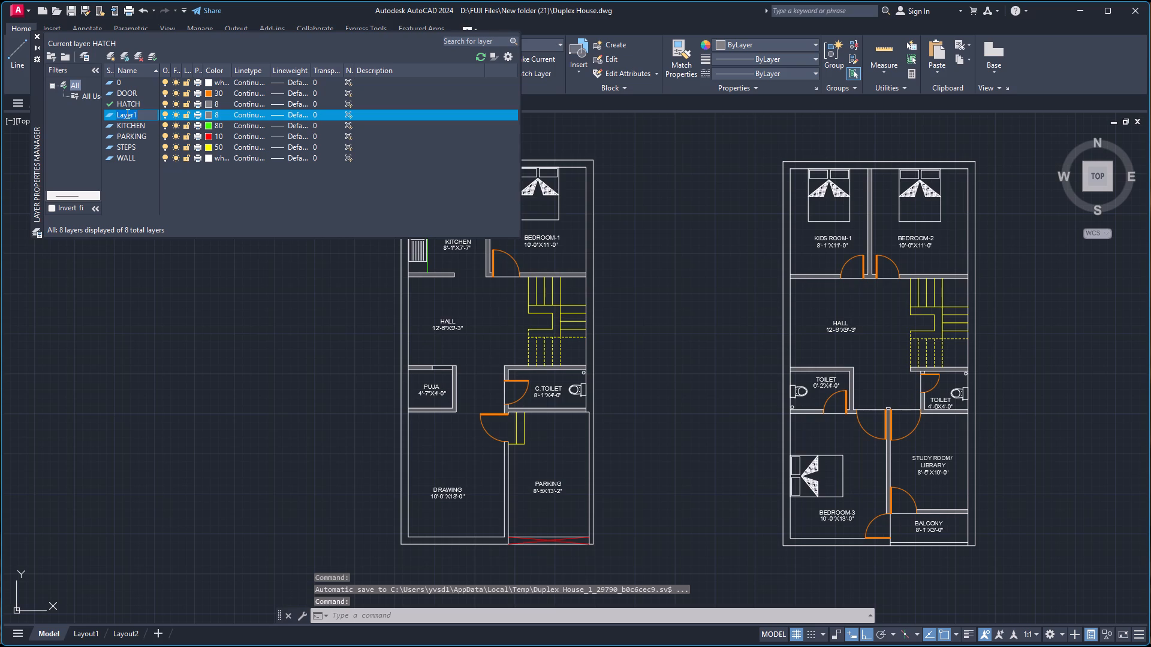
type("WINDOWS")
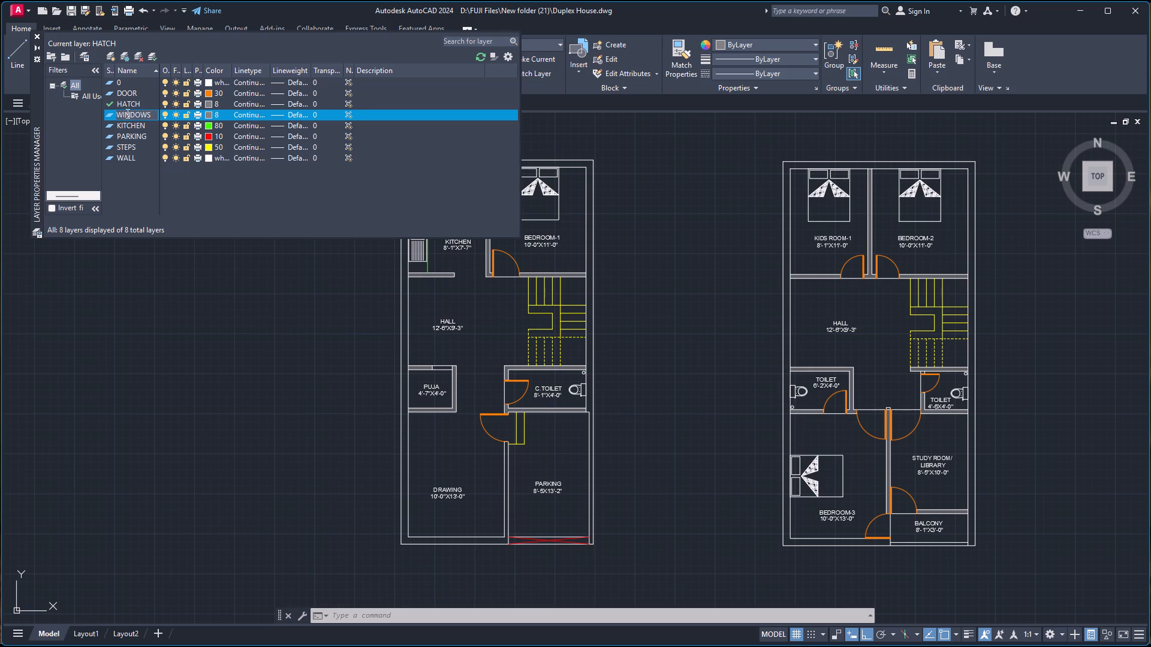
key("BackSpace")
left_click(161, 195)
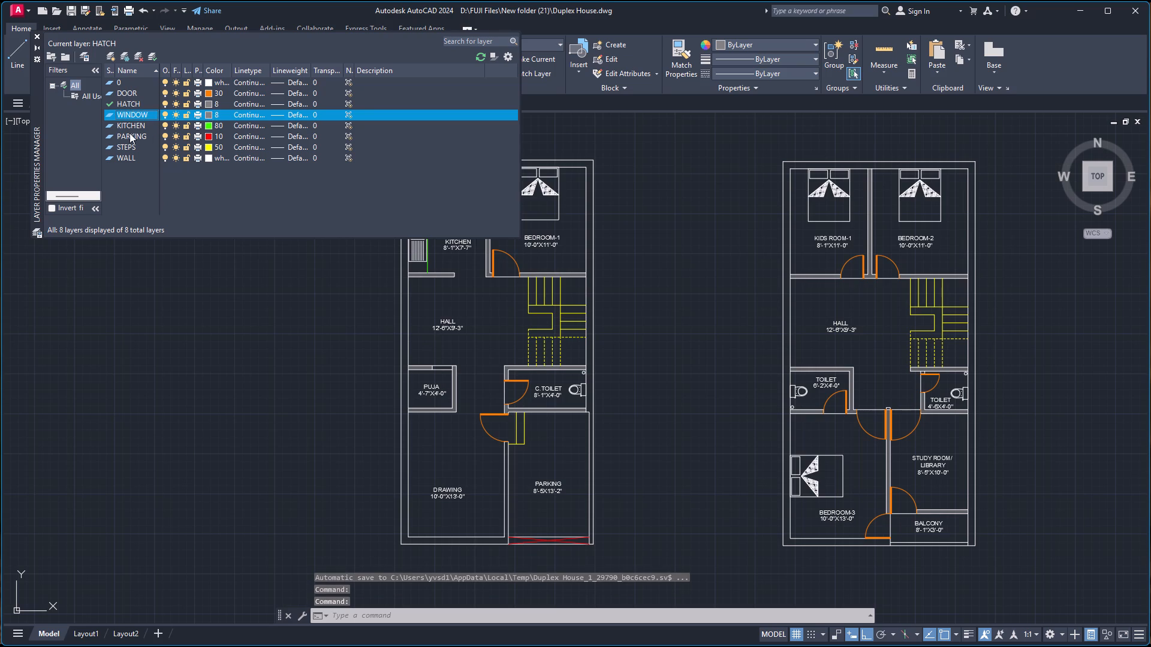
double_click(144, 114)
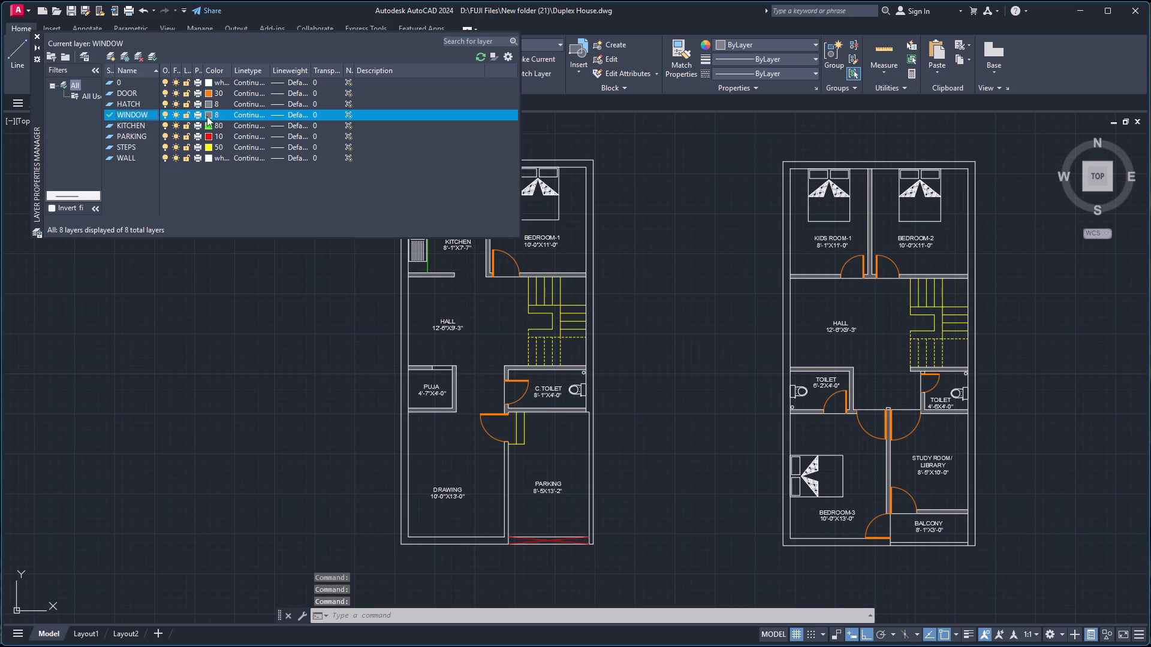
Set the WINDOW layer's color to index color 152.
left_click(210, 113)
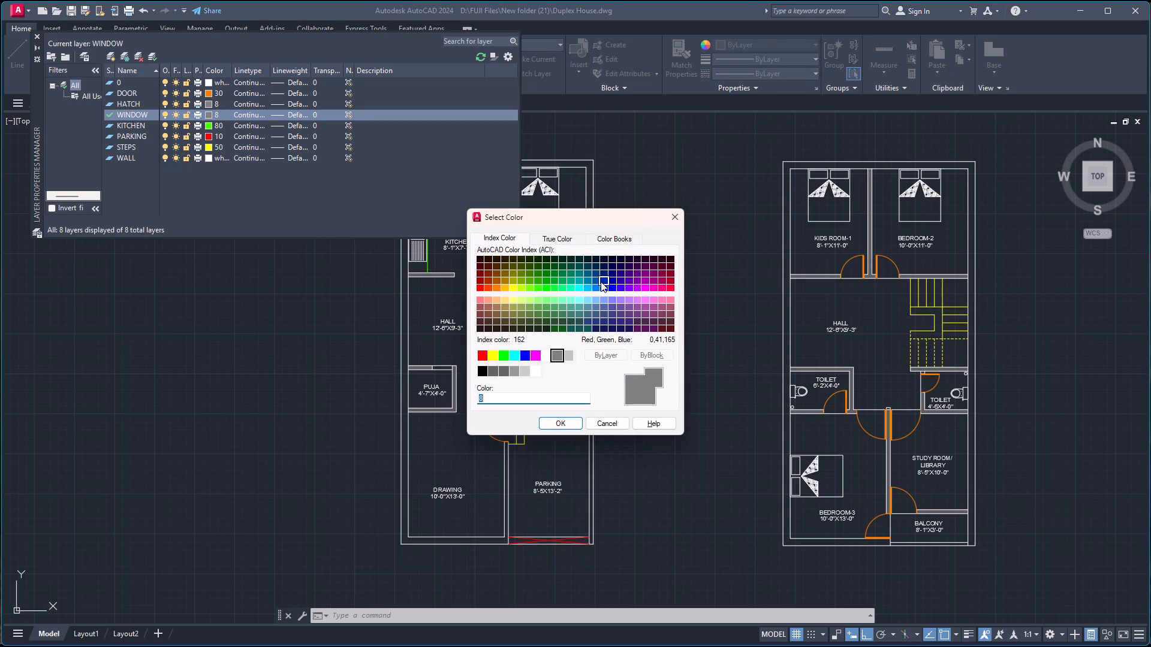
left_click(596, 283)
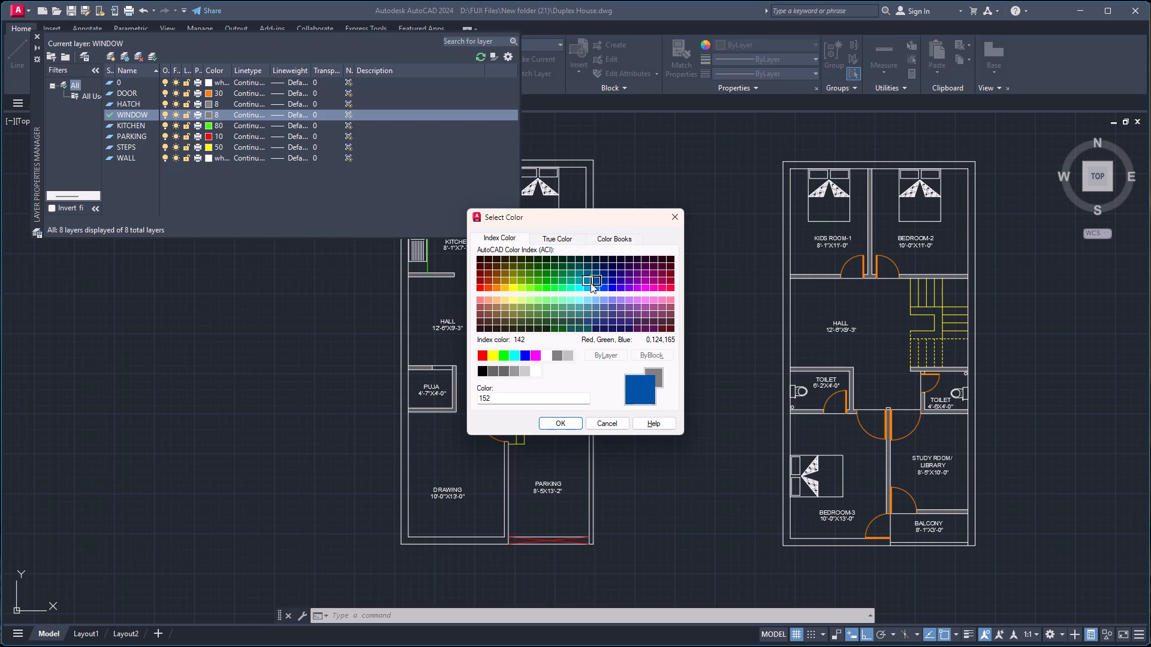
left_click(564, 425)
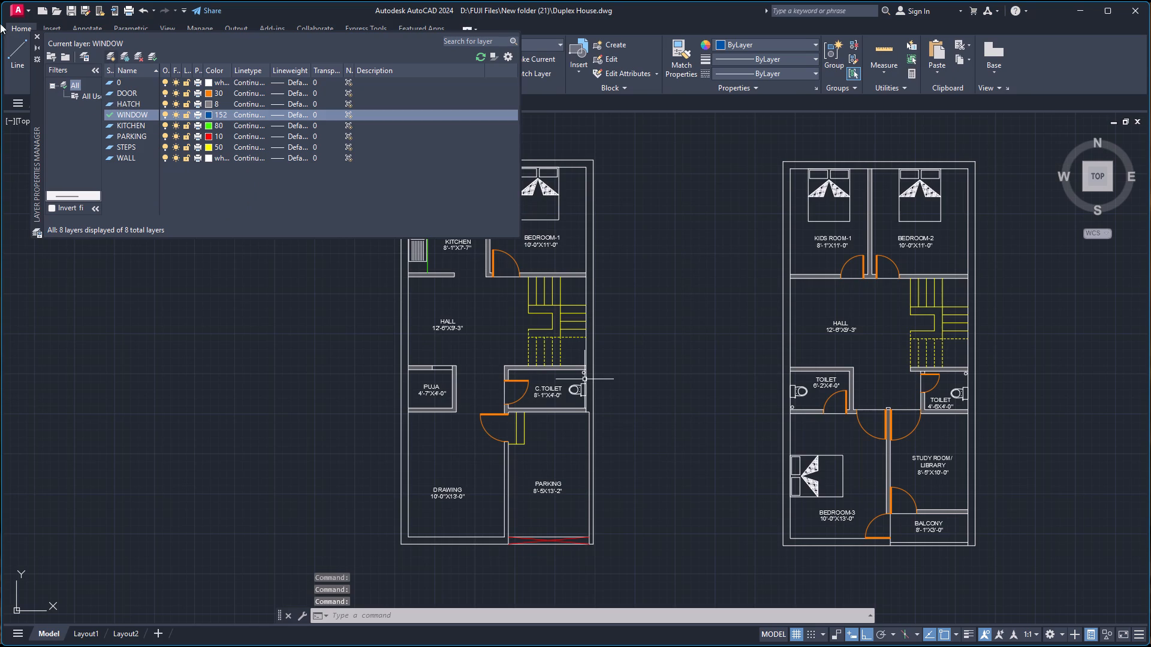
left_click(35, 49)
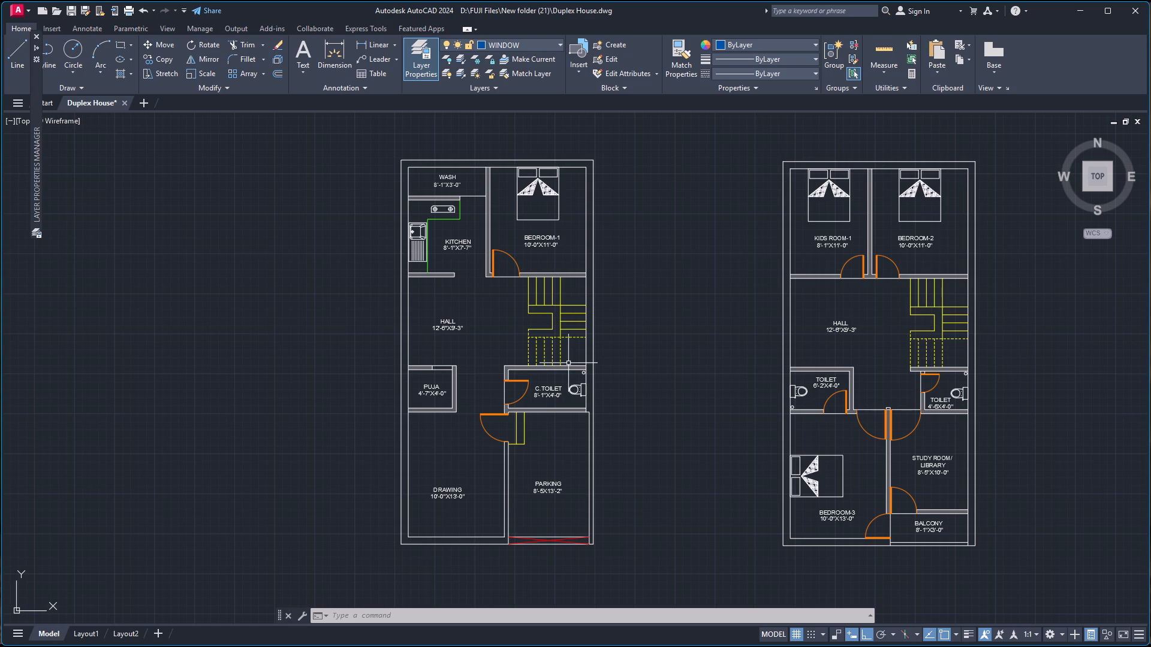
Draw a 5' by 9" window rectangle in the empty space between the two floor plans.
key("r")
type("EC")
key("Return")
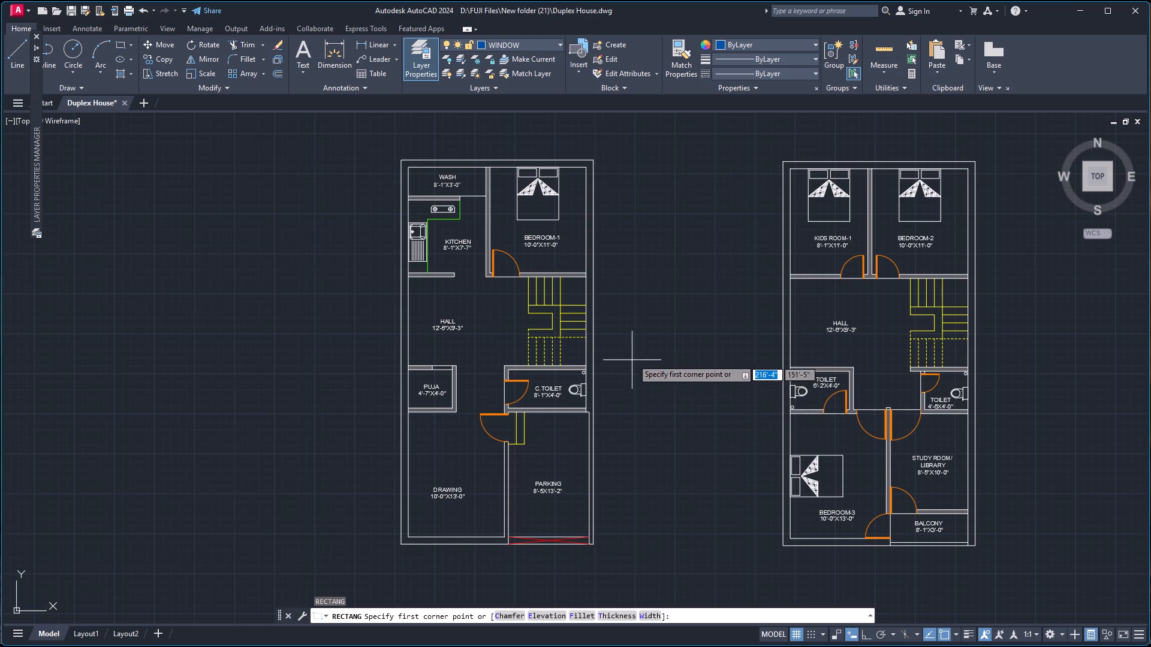
left_click(634, 357)
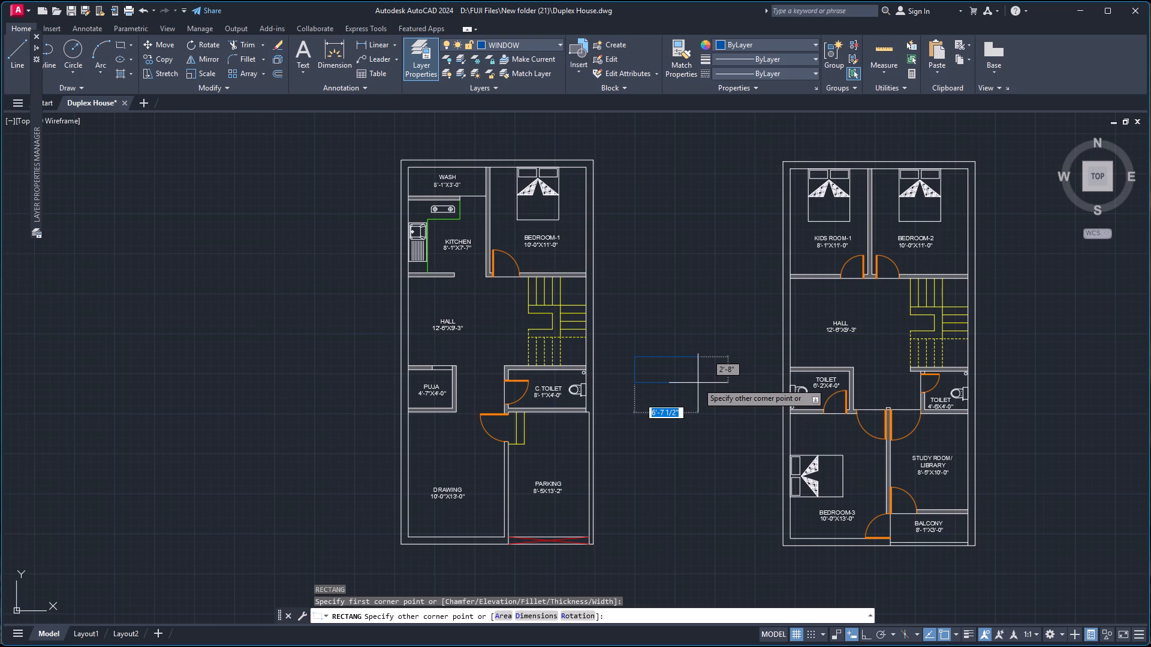
type("5'")
key("Tab")
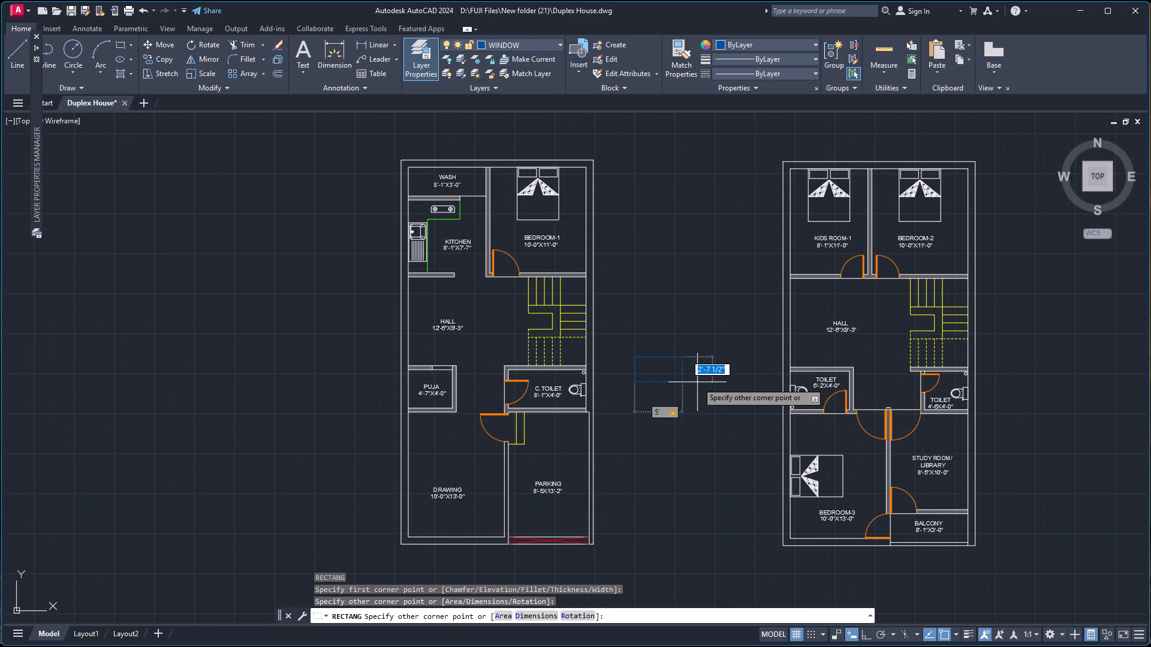
key("9")
key("Return")
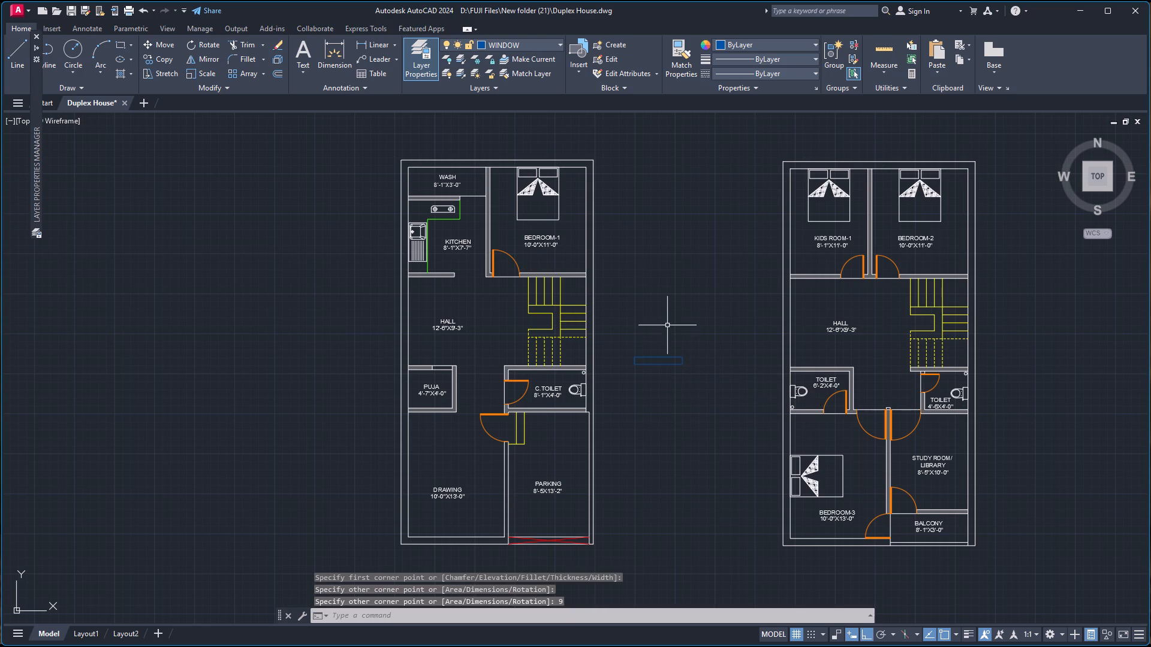
Draw a horizontal center line through the window rectangle, joining the midpoints of its two short sides.
scroll(649, 375, "up", 3)
scroll(644, 326, "up", 3)
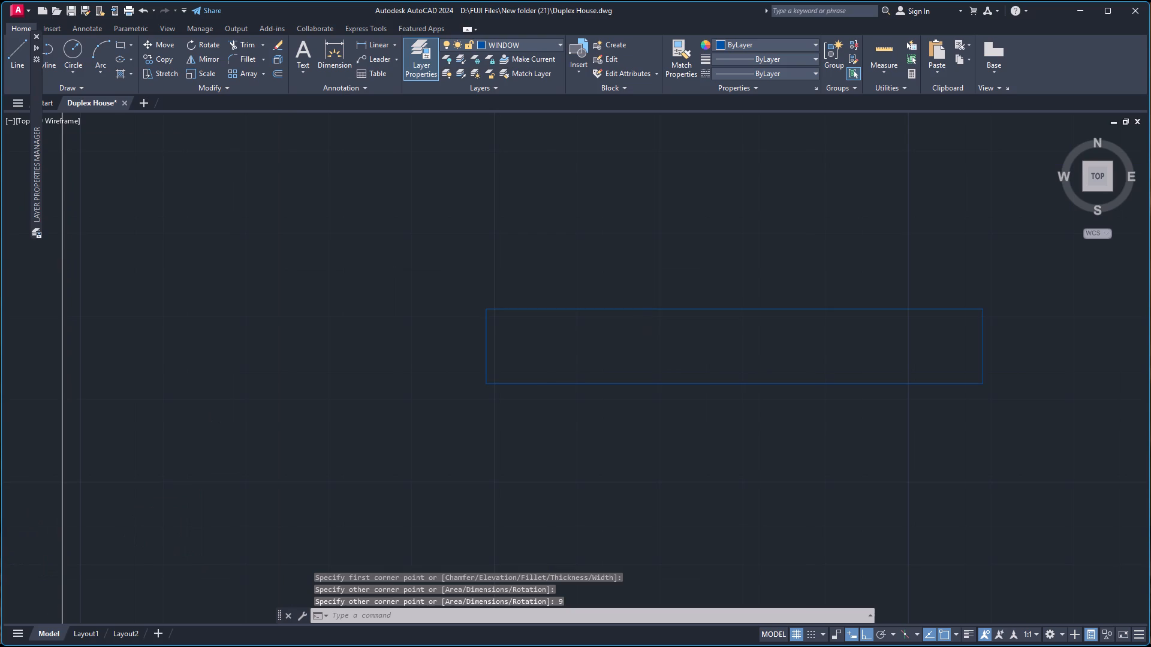
key("l")
key("Return")
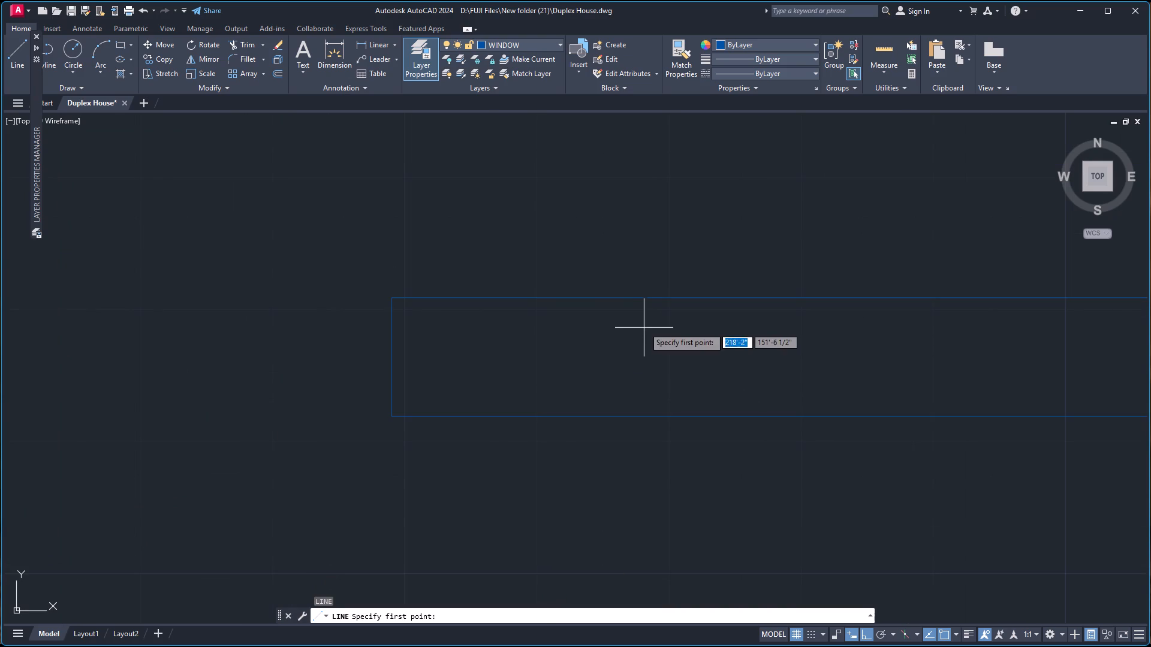
left_click(392, 358)
scroll(670, 377, "down", 5)
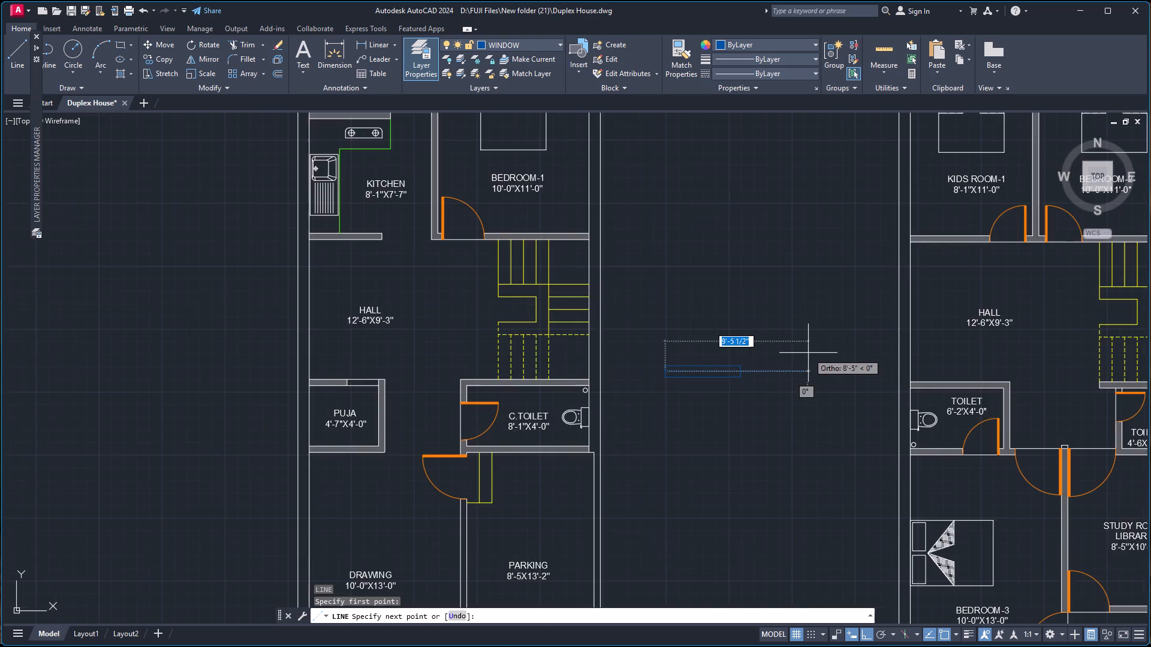
scroll(790, 357, "up", 3)
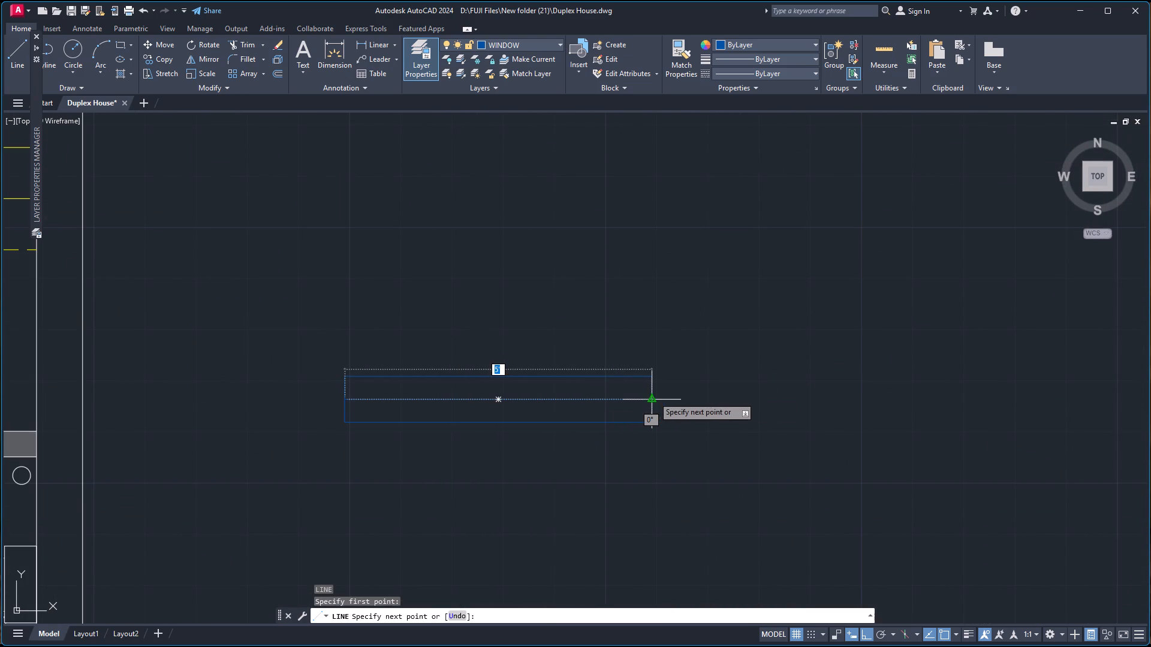
left_click(653, 397)
key("space")
Offset the window's center line by 2" to each side, above and below.
scroll(504, 393, "up", 2)
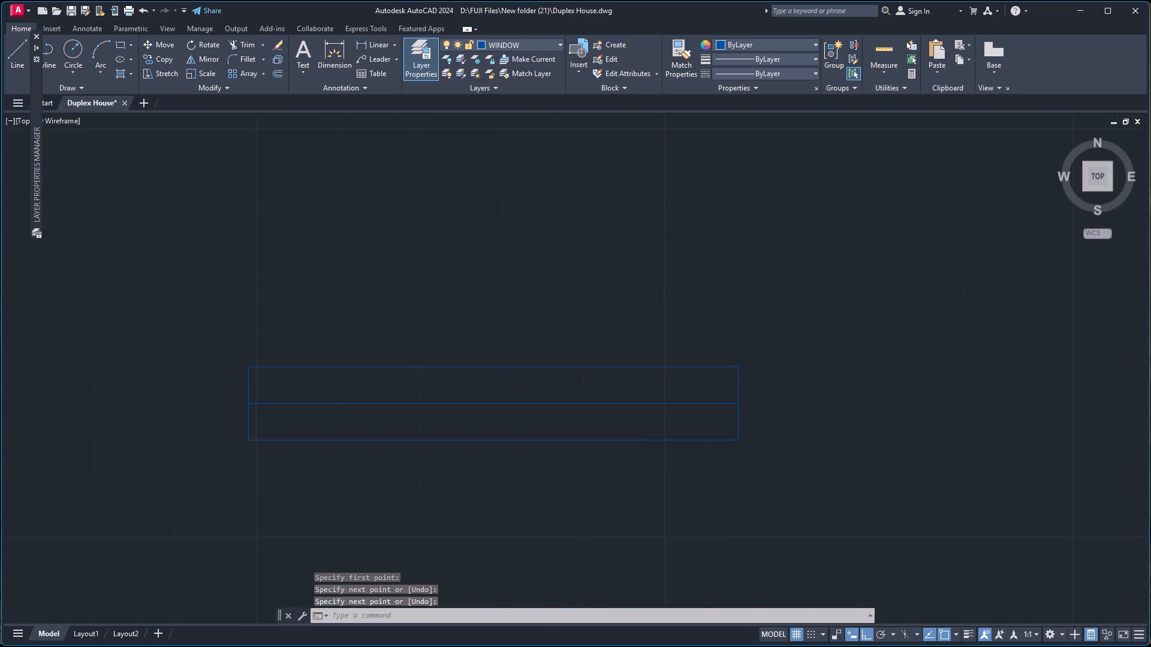
scroll(504, 393, "up", 1)
key("o")
key("Return")
key("Return")
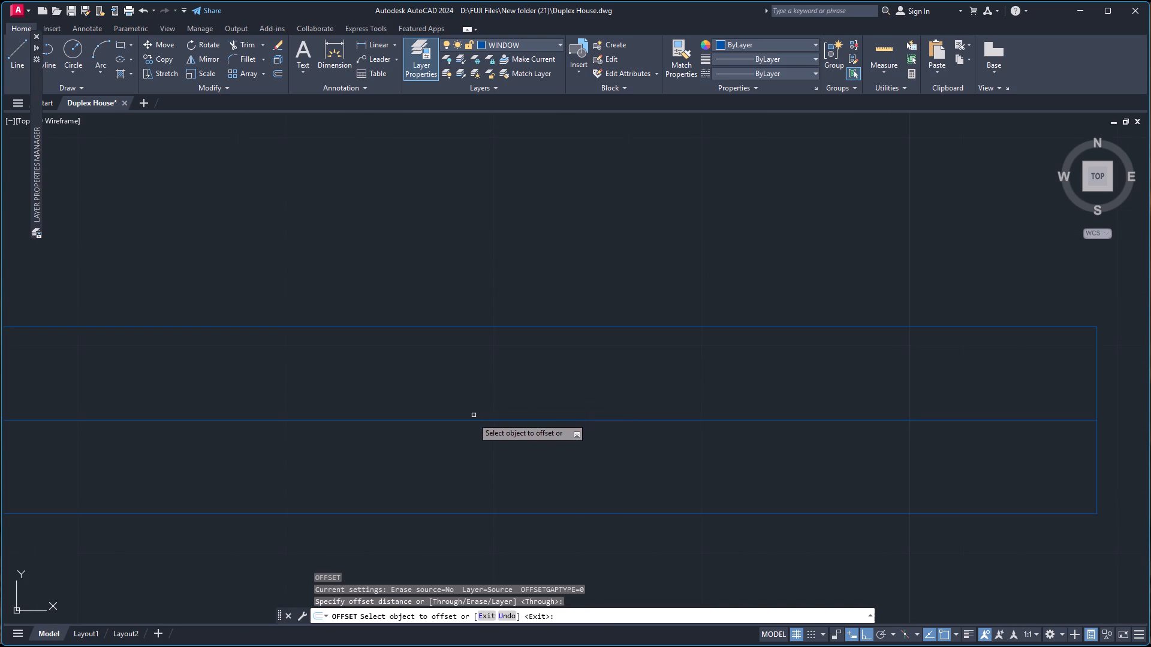
left_click(477, 421)
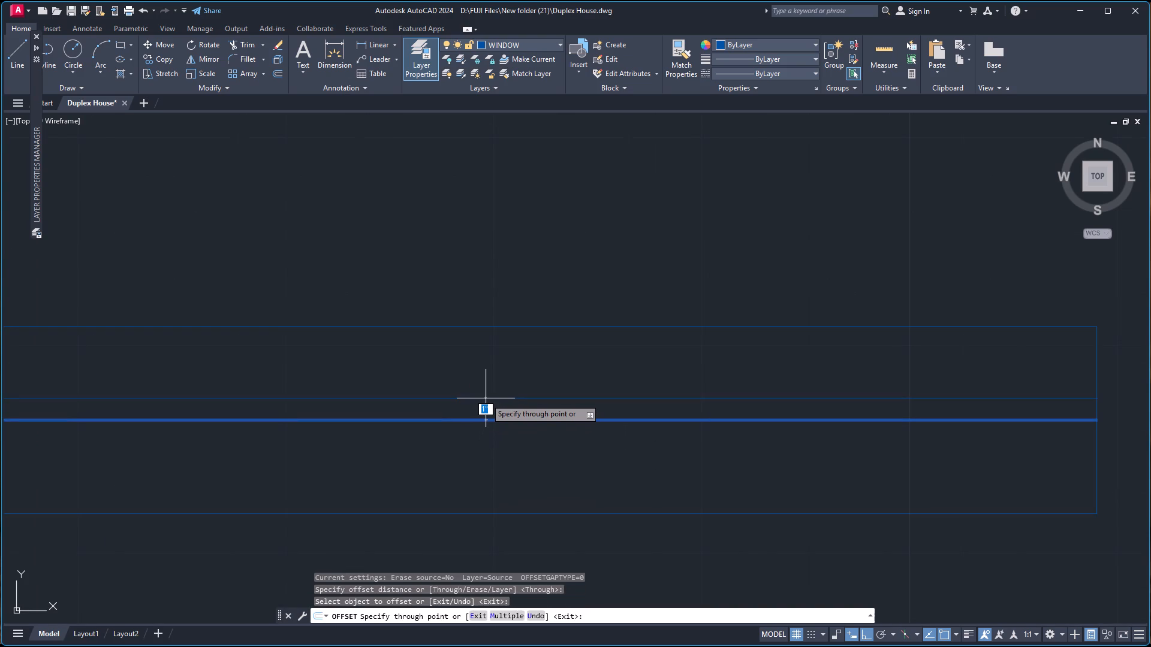
key("2")
key("Return")
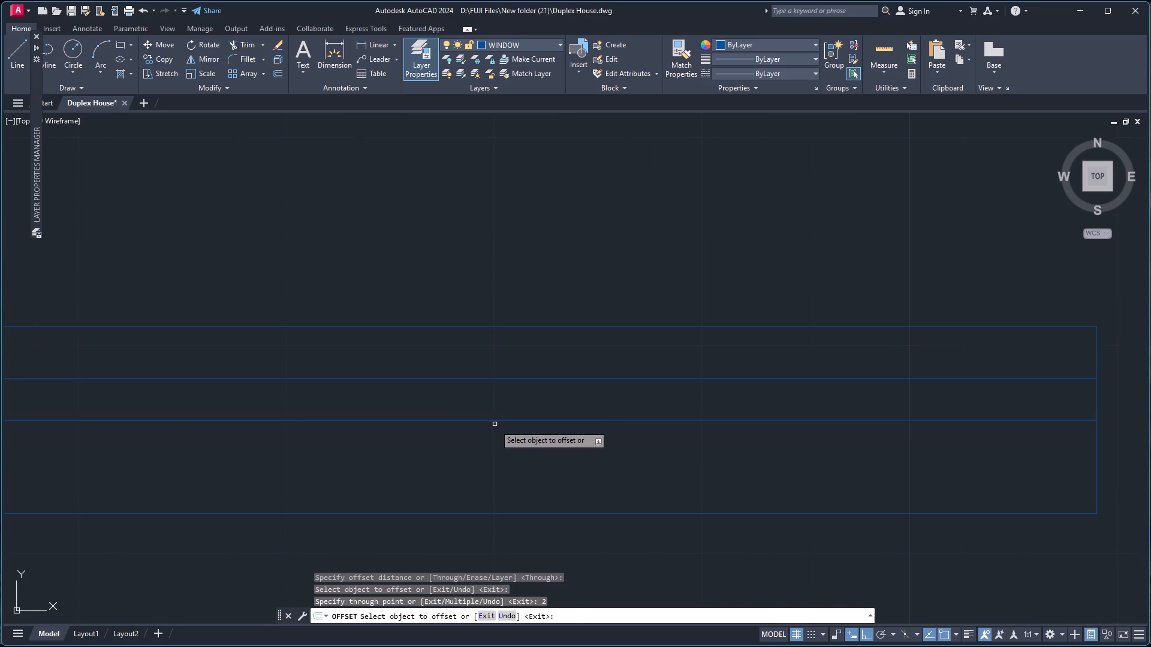
left_click(499, 420)
key("2")
key("Return")
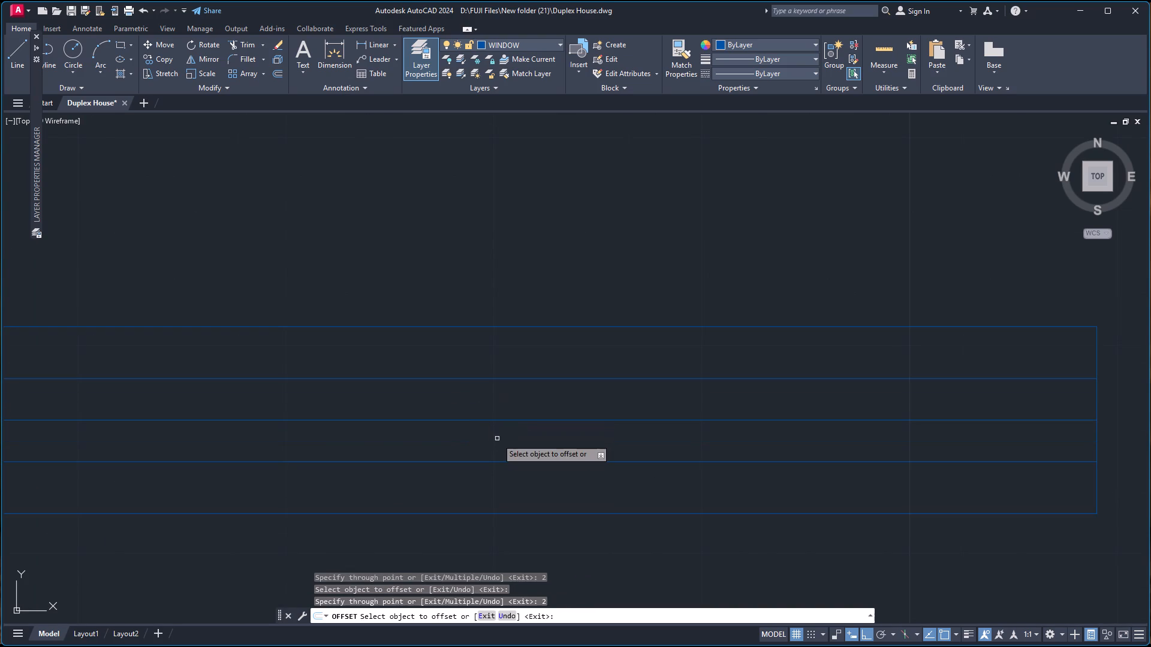
scroll(444, 328, "down", 3)
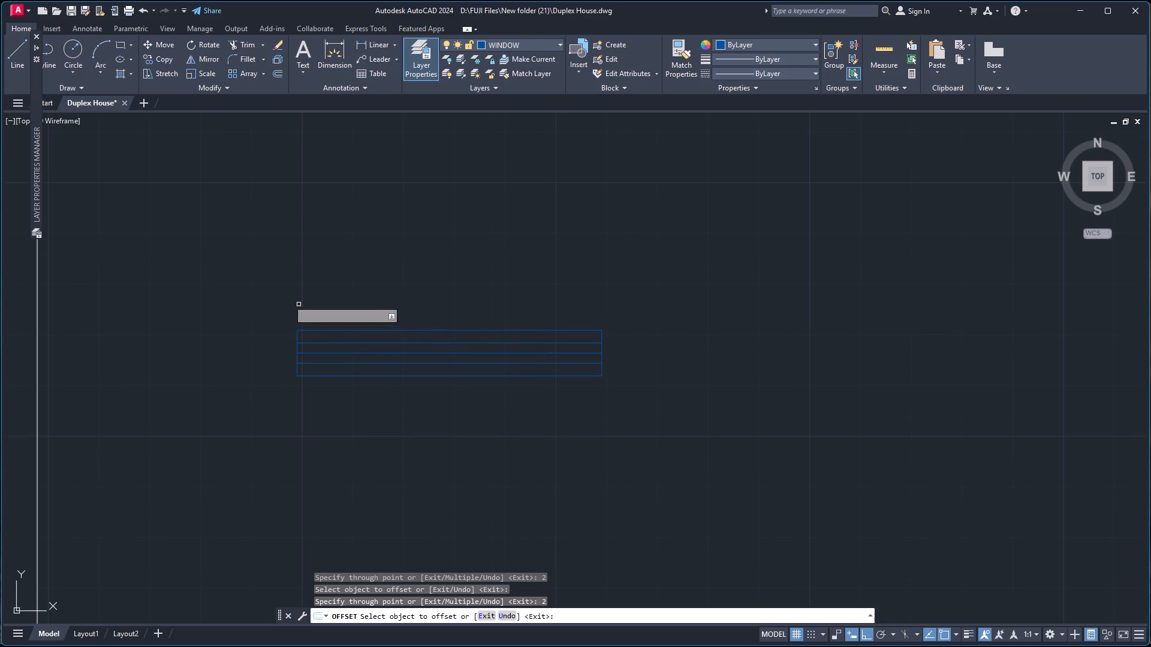
key("Escape")
Group the window rectangle and its three inner lines into one object.
left_click(276, 307)
left_click(760, 458)
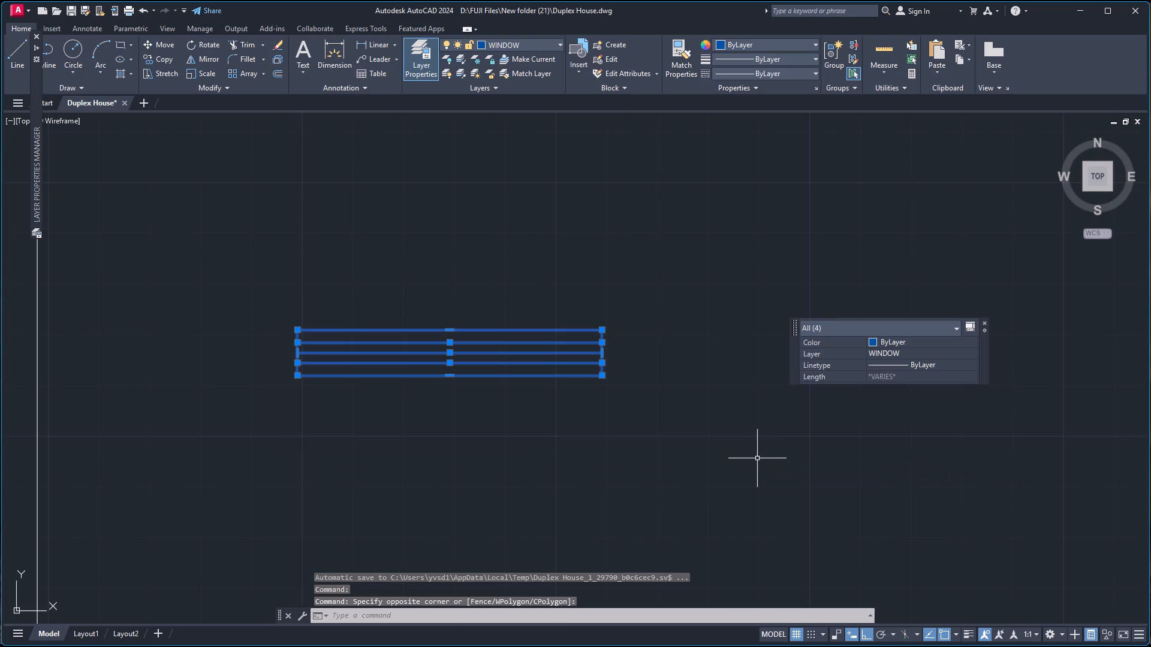
key("g")
key("Return")
Copy the window group by its bottom midpoint into the Drawing room's front wall, midway between the outer wall corner and the parking gate corner.
scroll(414, 285, "down", 4)
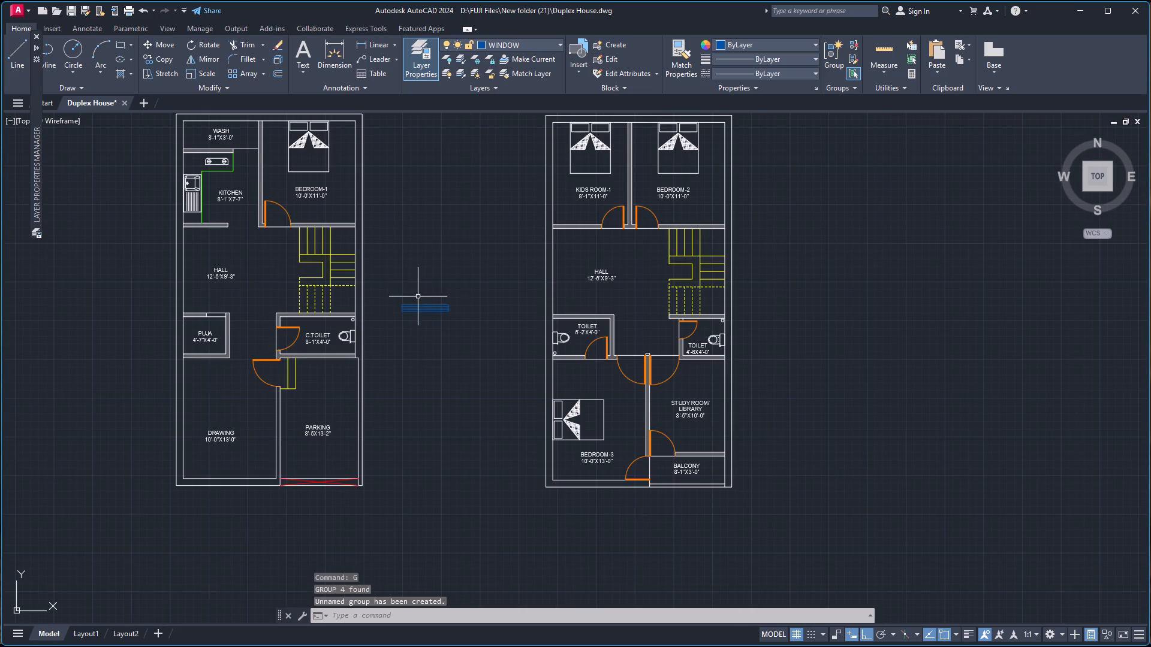
scroll(394, 286, "up", 2)
left_click(393, 302)
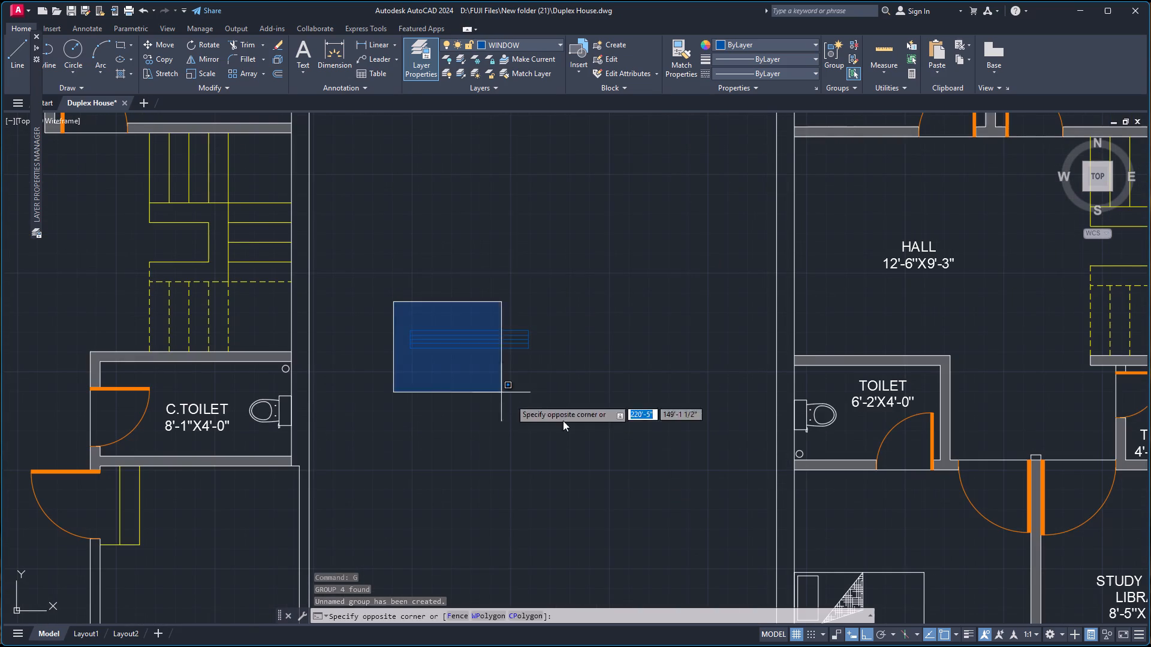
left_click(567, 418)
type("CO")
key("Return")
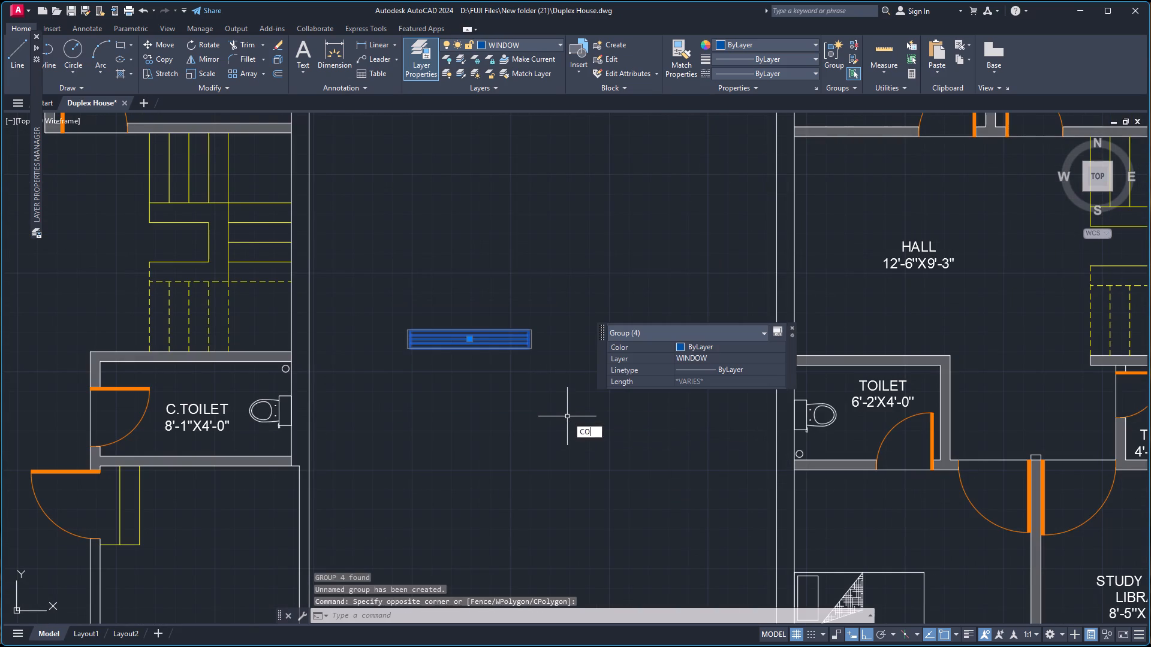
left_click(466, 352)
scroll(475, 356, "down", 3)
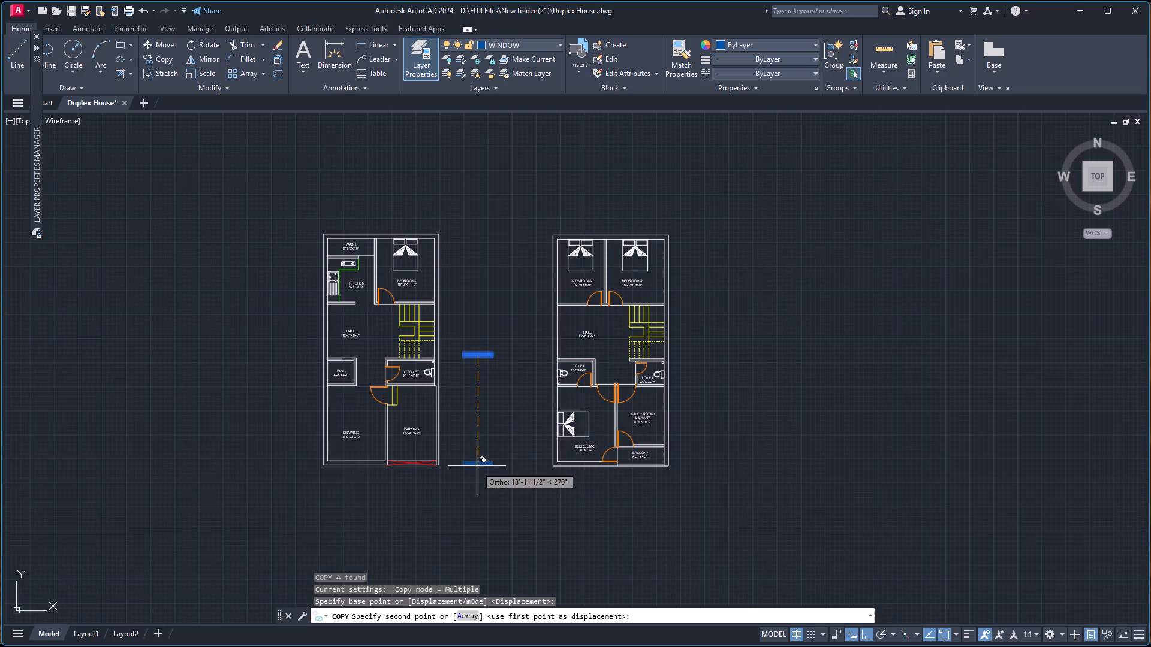
scroll(352, 478, "up", 2)
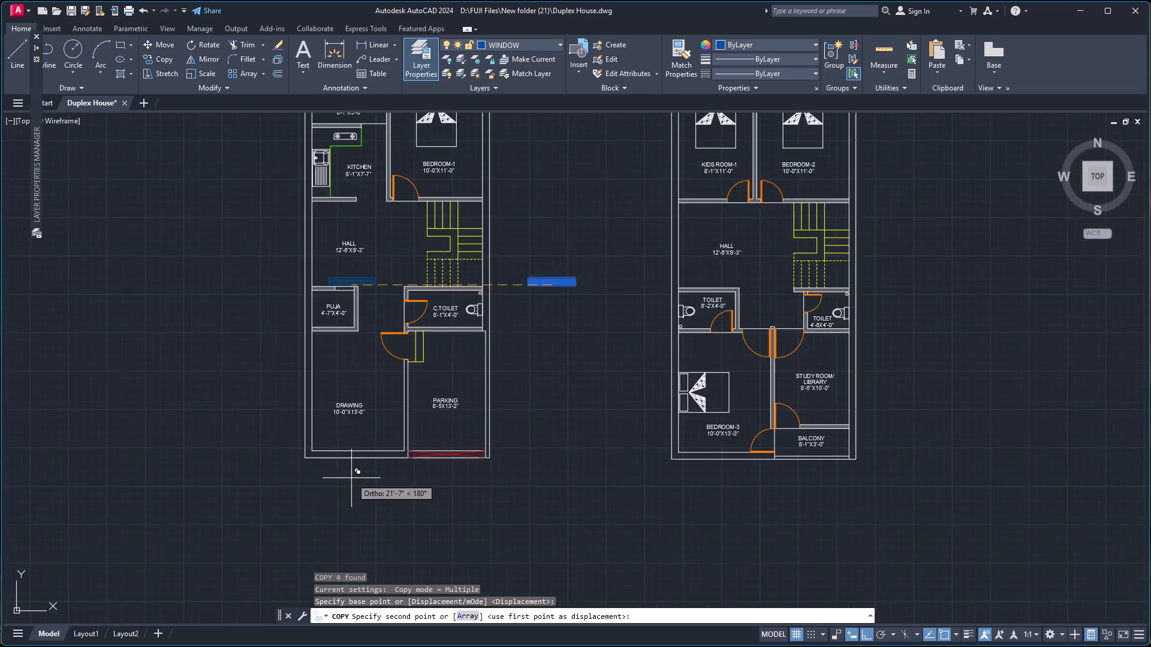
scroll(347, 463, "up", 2)
right_click(345, 462)
left_click(409, 532)
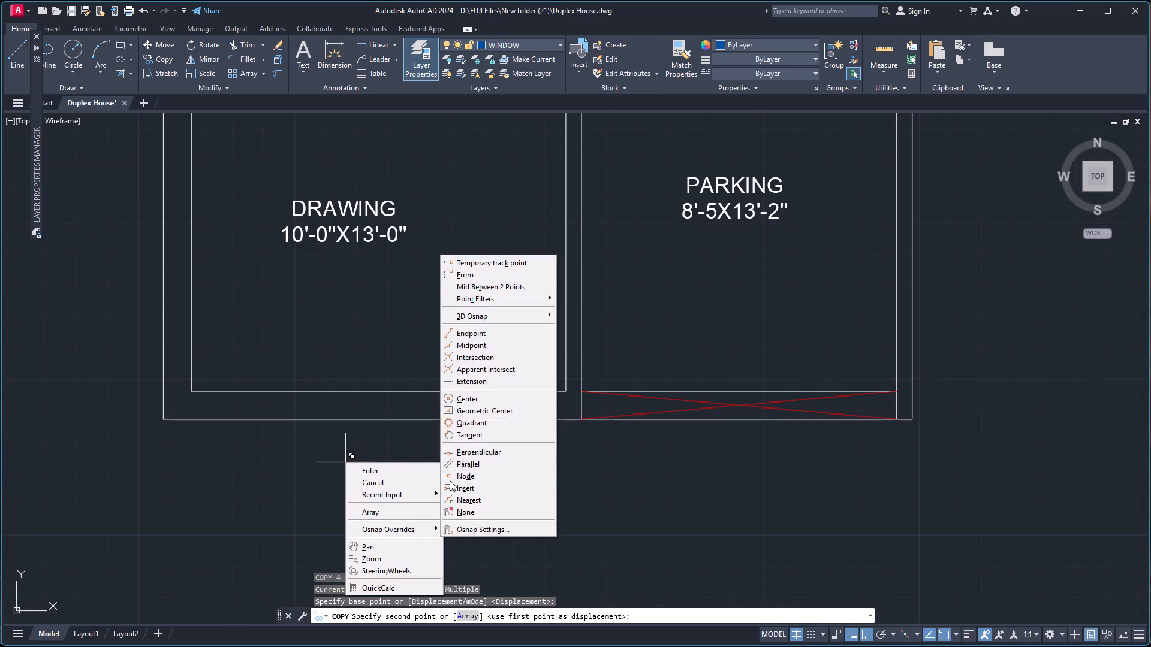
left_click(502, 289)
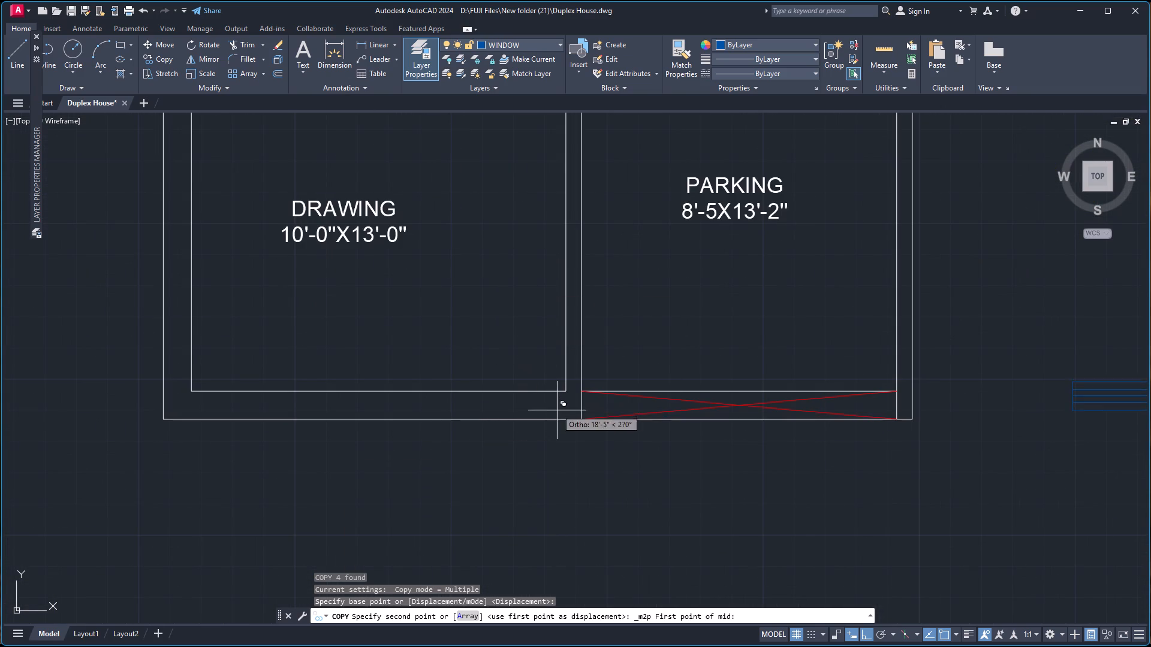
left_click(580, 420)
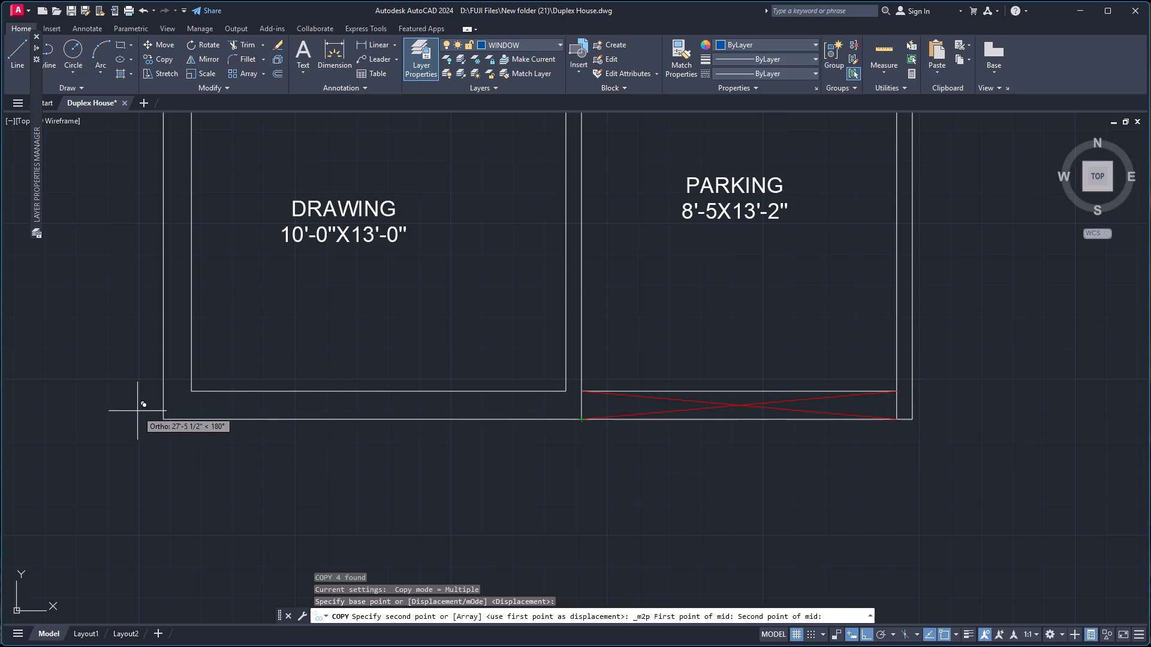
left_click(163, 420)
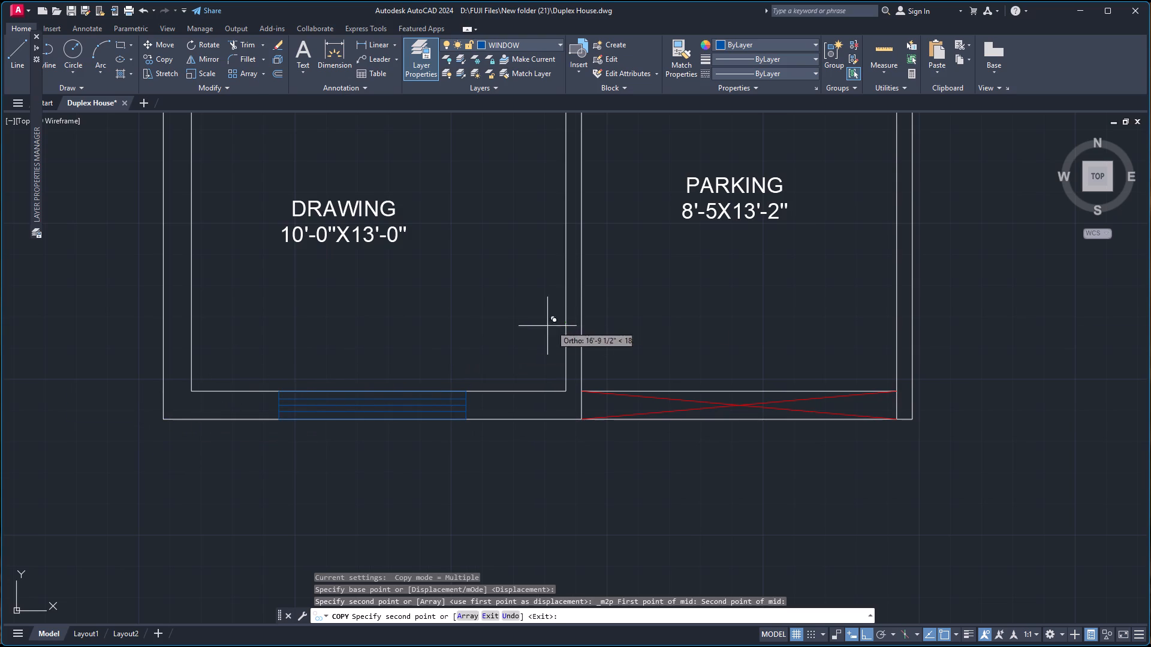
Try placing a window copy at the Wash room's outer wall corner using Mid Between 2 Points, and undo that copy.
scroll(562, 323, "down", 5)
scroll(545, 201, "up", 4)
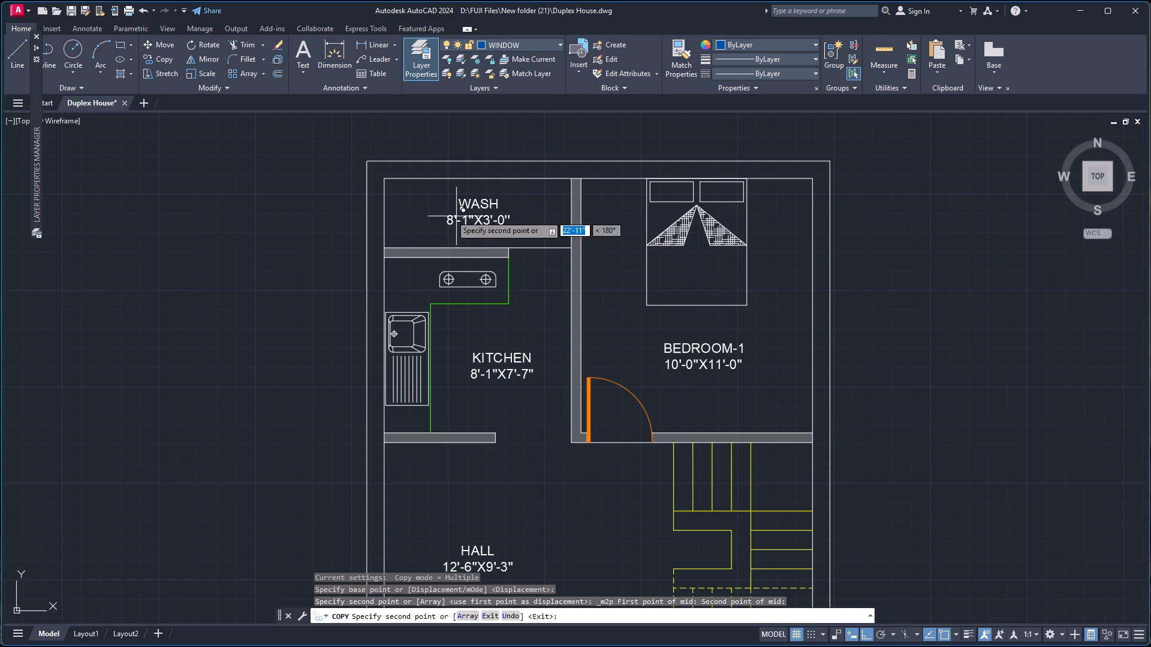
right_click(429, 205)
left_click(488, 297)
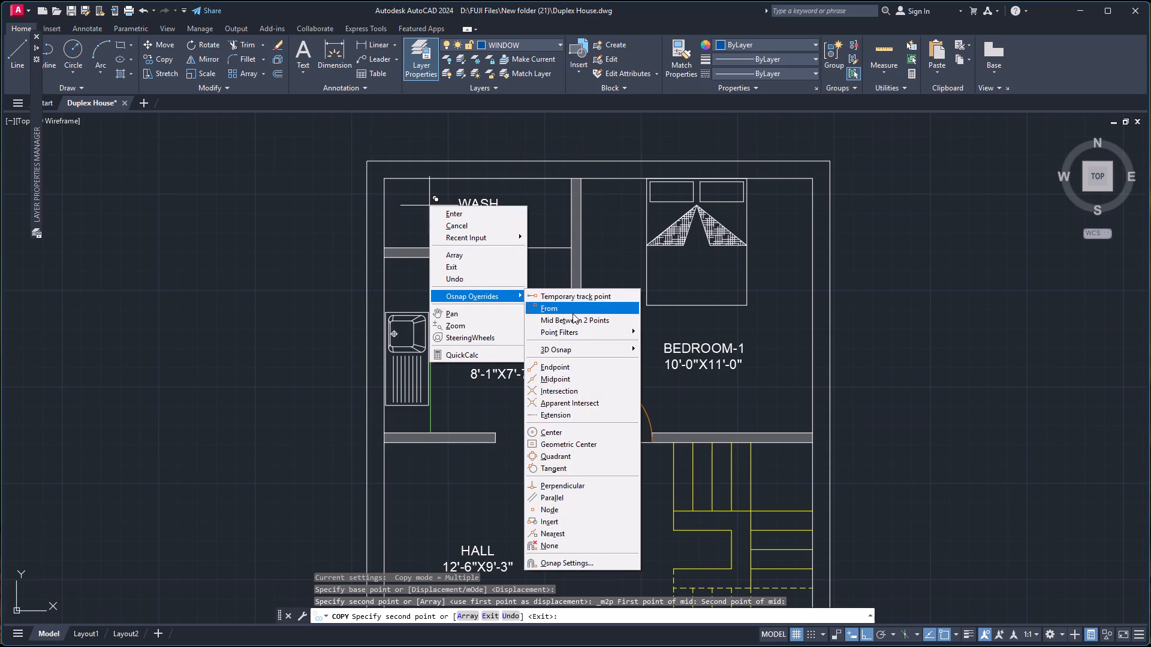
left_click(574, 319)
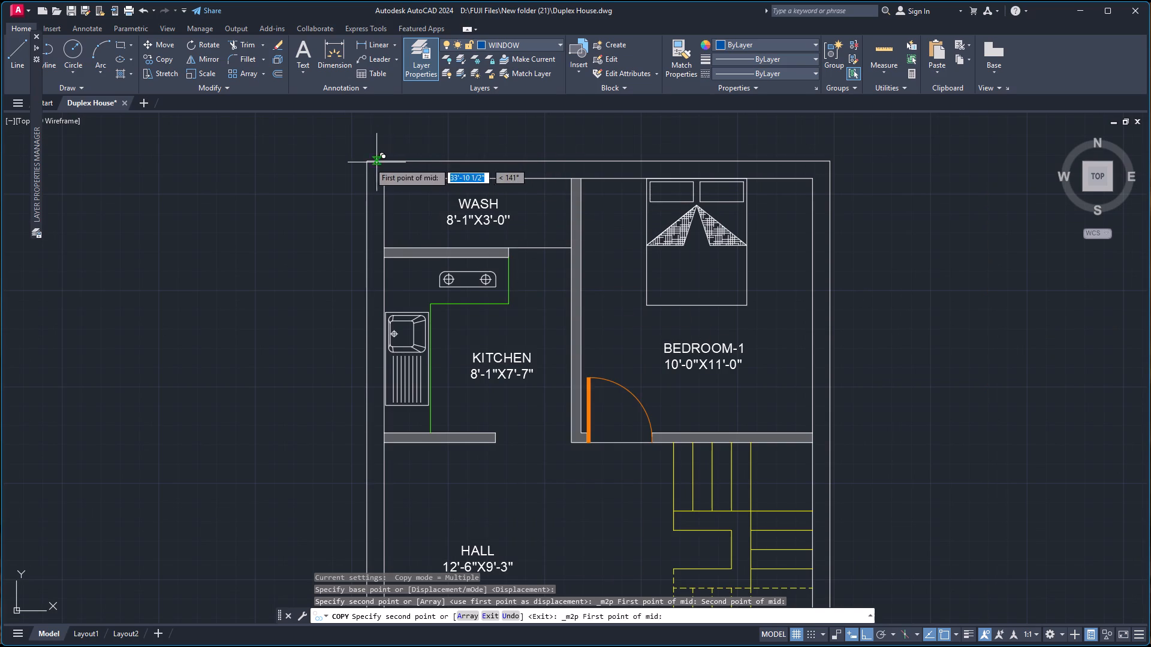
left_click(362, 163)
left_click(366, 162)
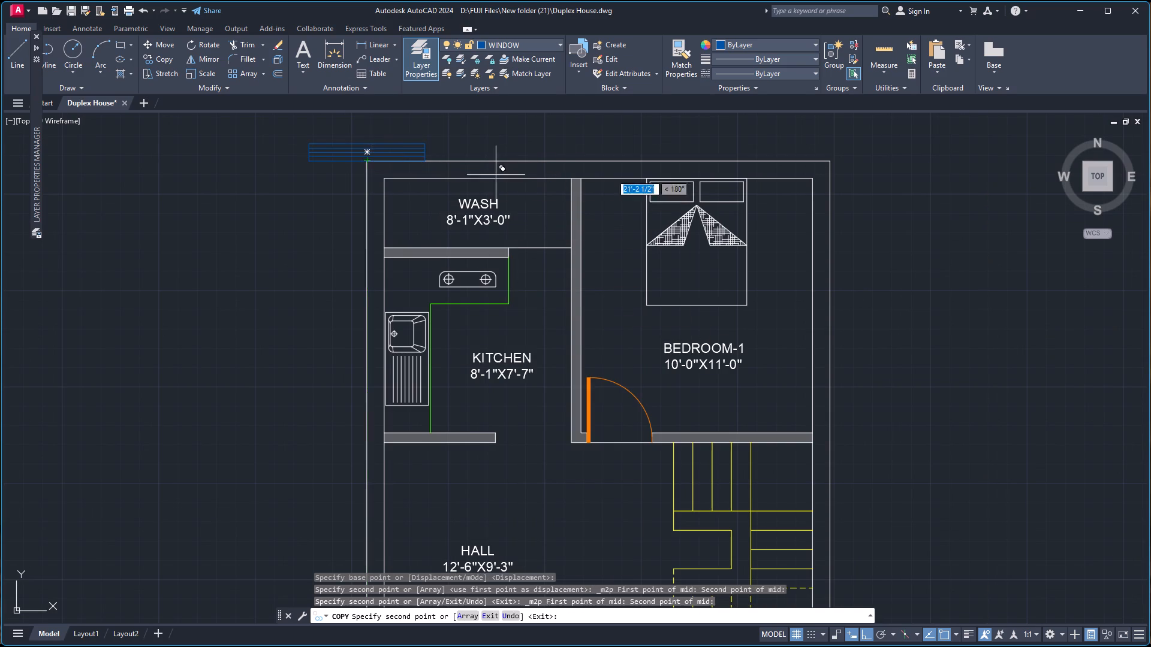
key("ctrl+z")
Copy the window into the Wash room's rear wall, midway between the room's two inner wall corners.
scroll(465, 215, "down", 6)
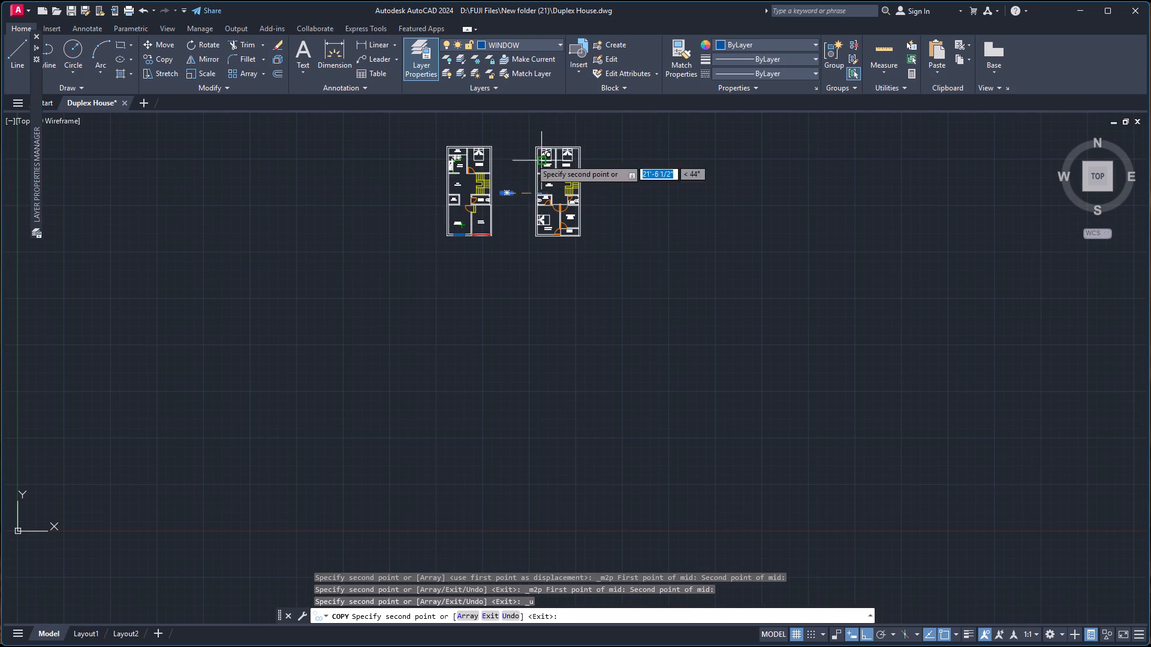
scroll(448, 140, "up", 5)
right_click(471, 173)
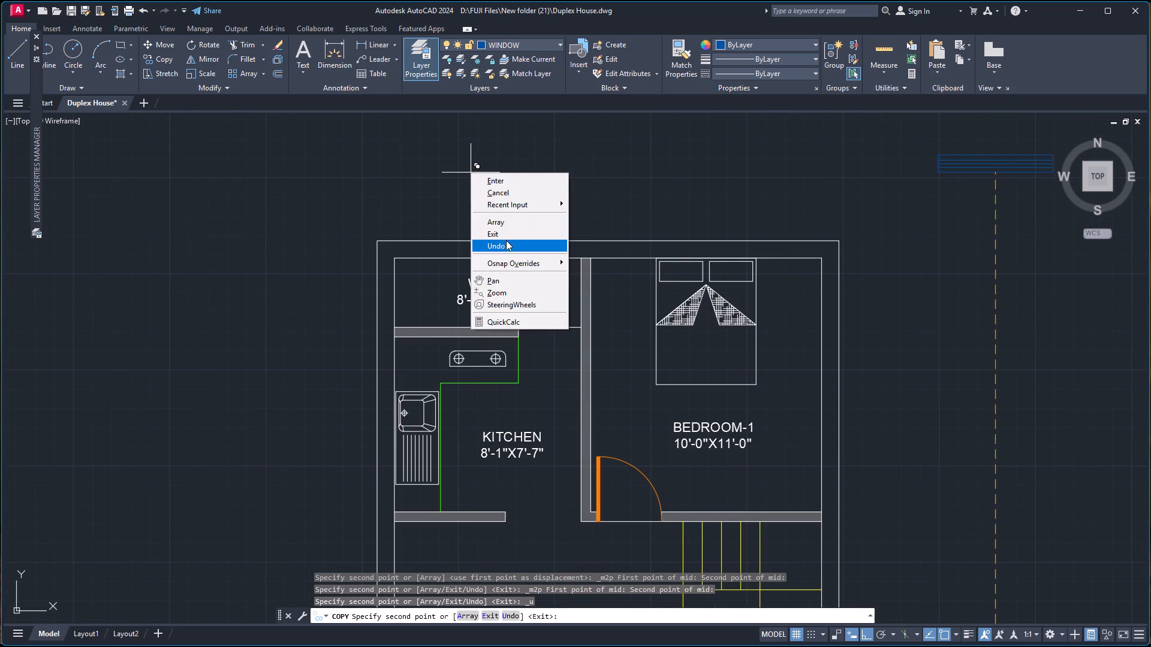
left_click(512, 264)
left_click(601, 289)
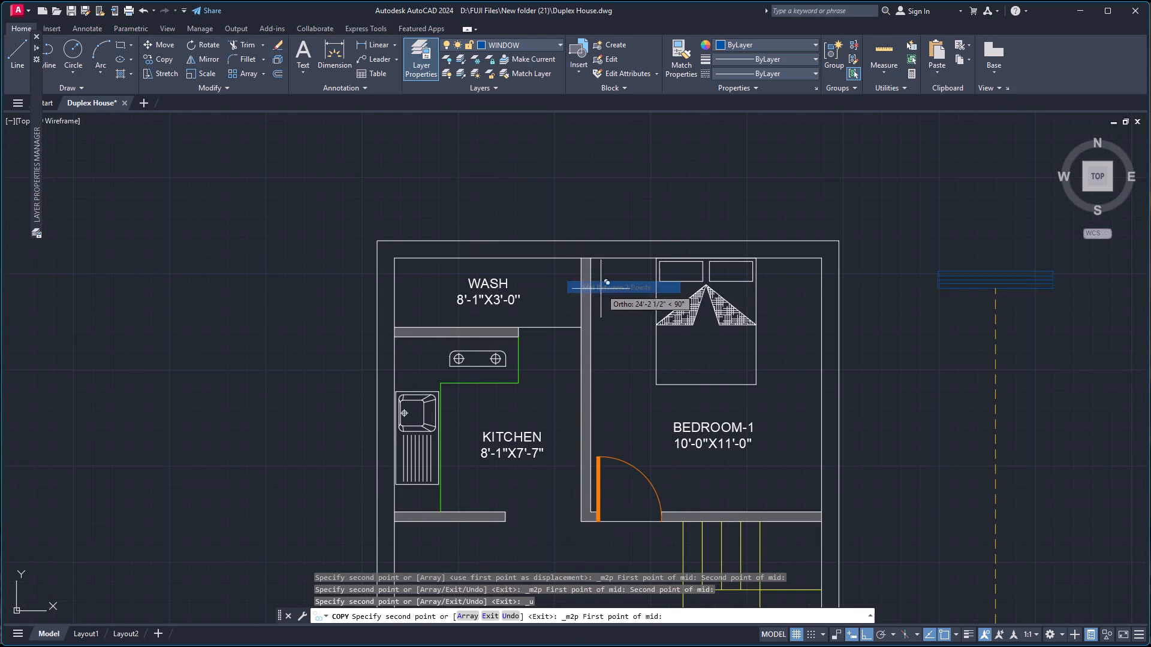
left_click(394, 256)
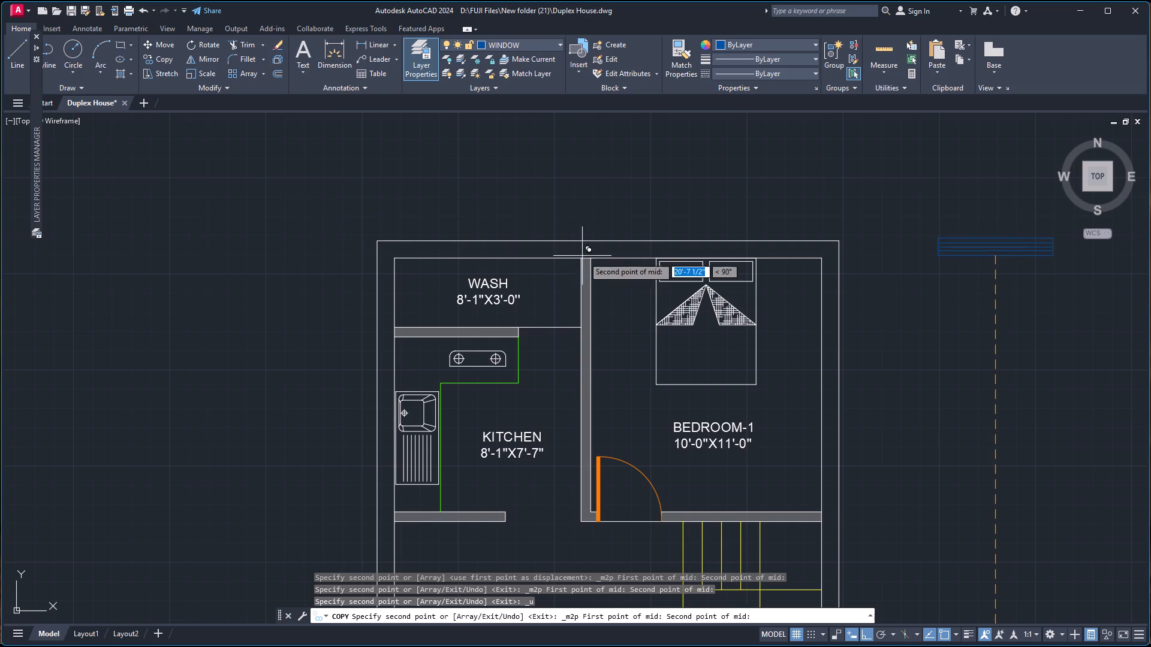
left_click(579, 259)
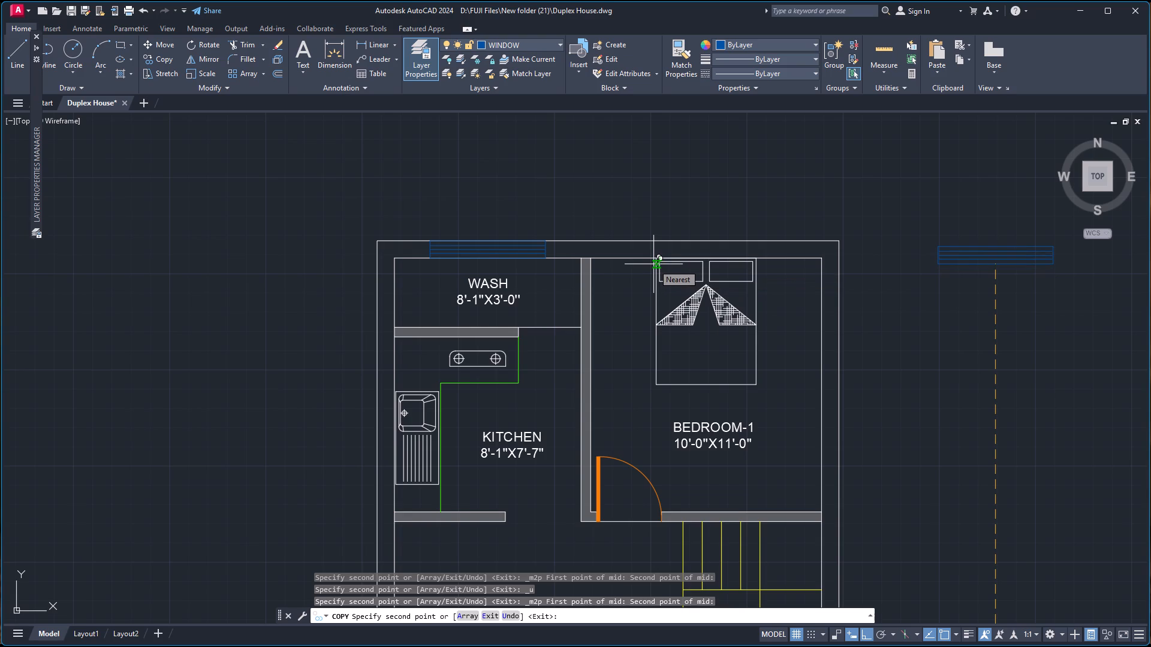
Copy the window into Bedroom-3's front wall, midway between the balcony-side wall end and the outer wall corner, and finish copying.
right_click(640, 292)
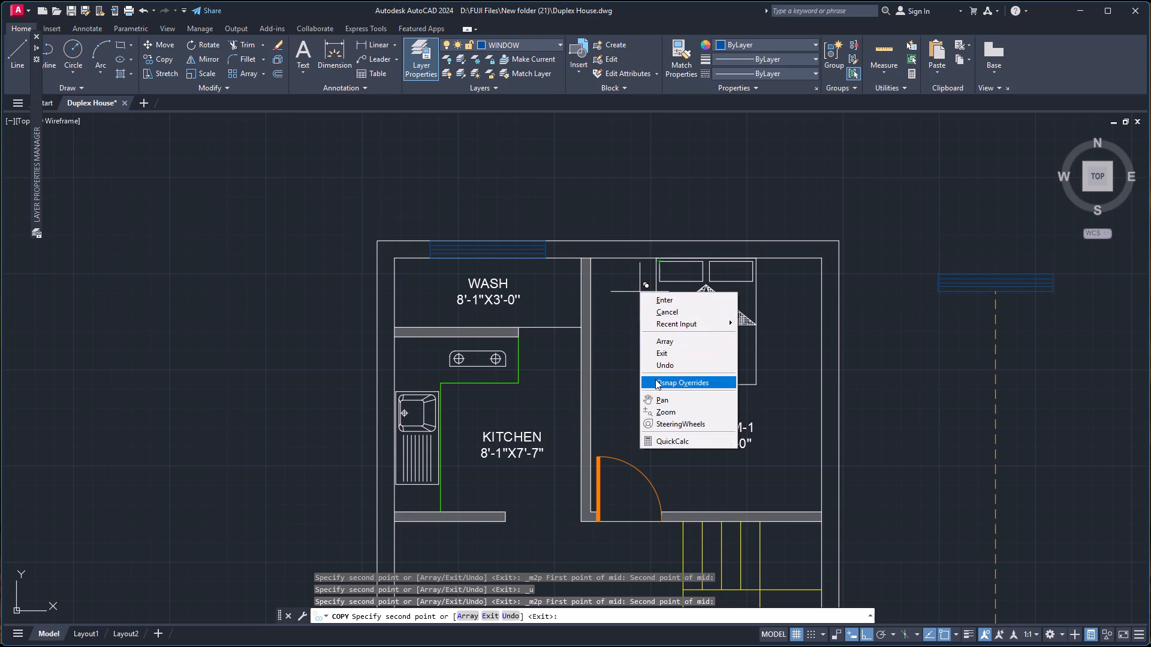
left_click(658, 382)
left_click(814, 135)
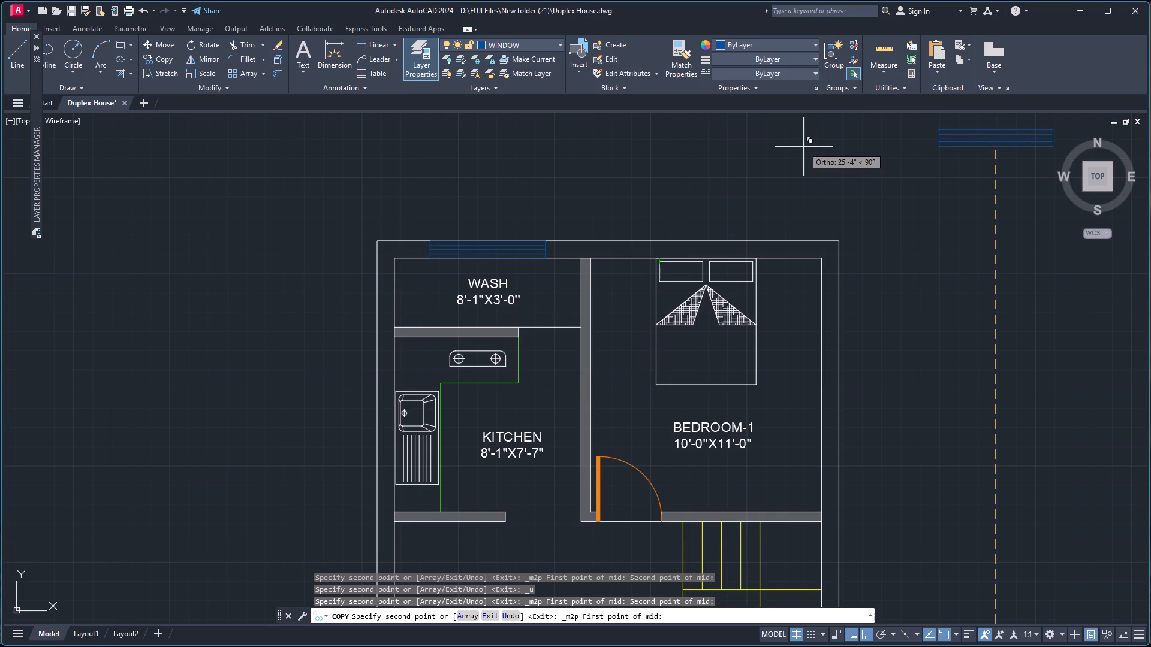
scroll(842, 260, "down", 3)
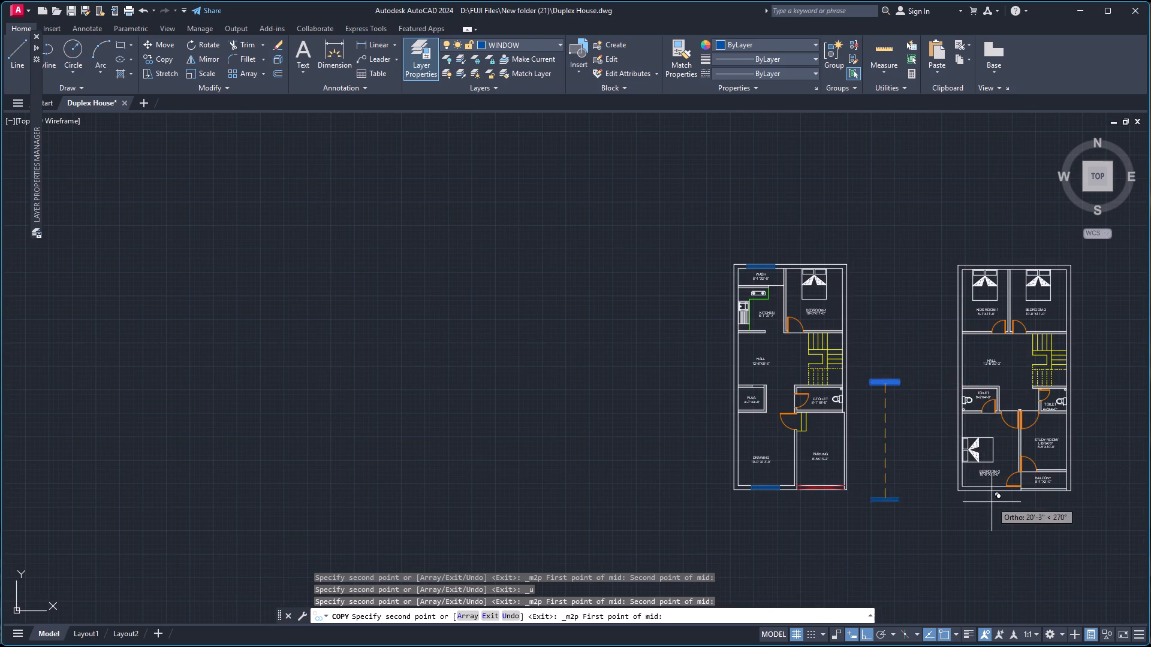
scroll(992, 503, "up", 4)
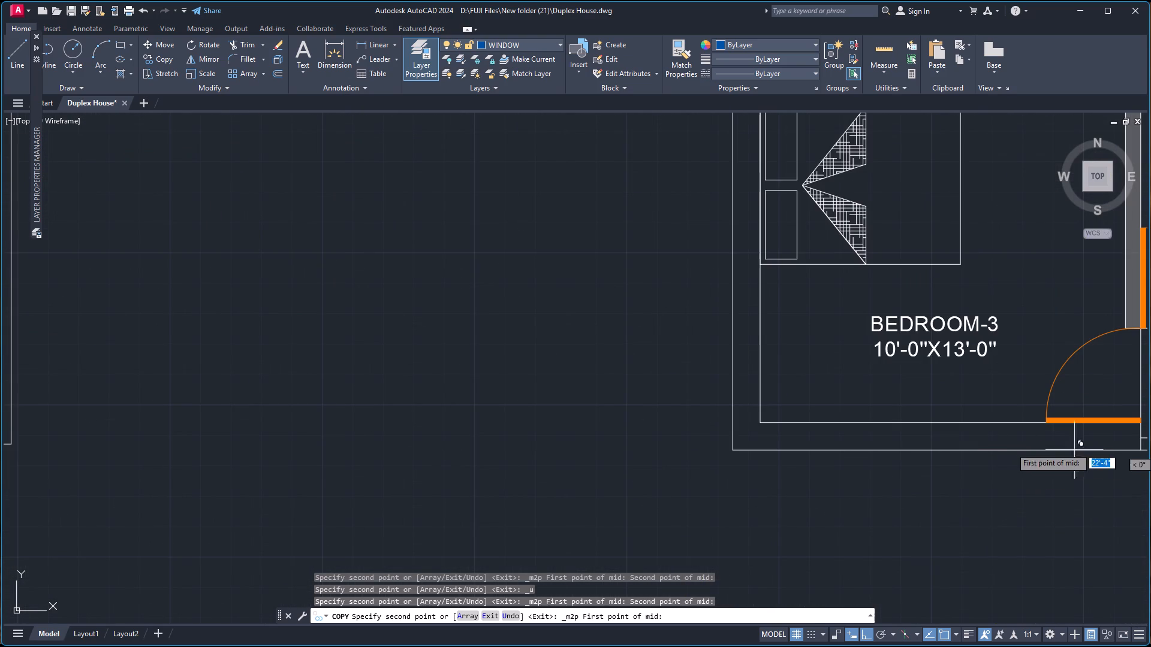
left_click(1137, 450)
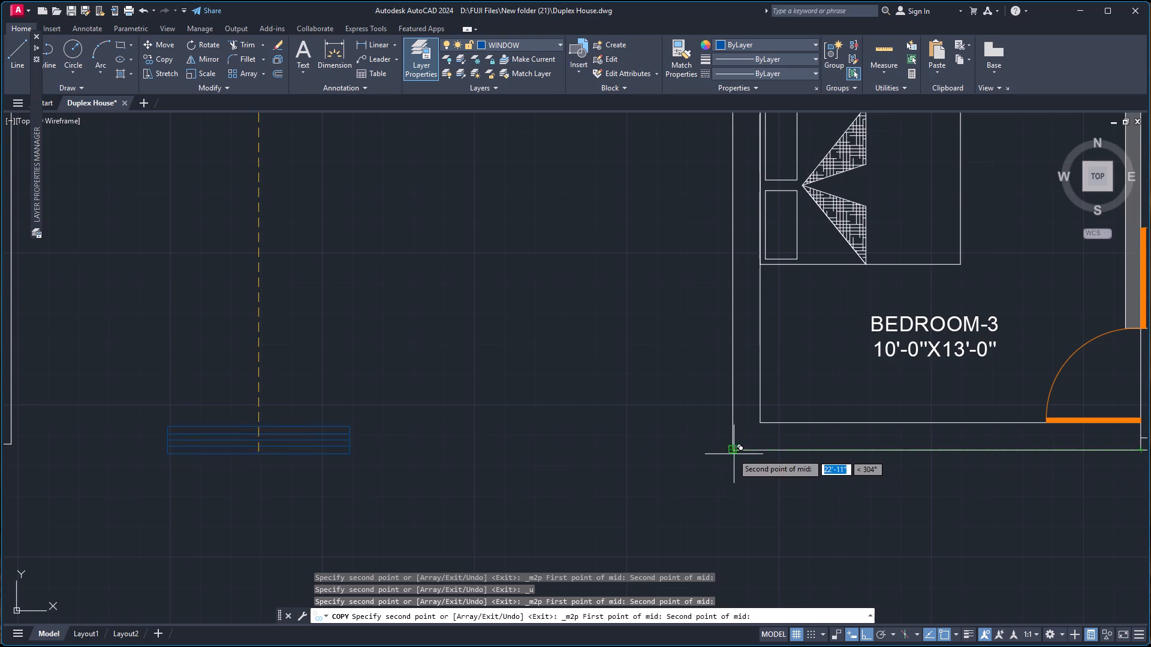
left_click(732, 451)
scroll(765, 437, "down", 2)
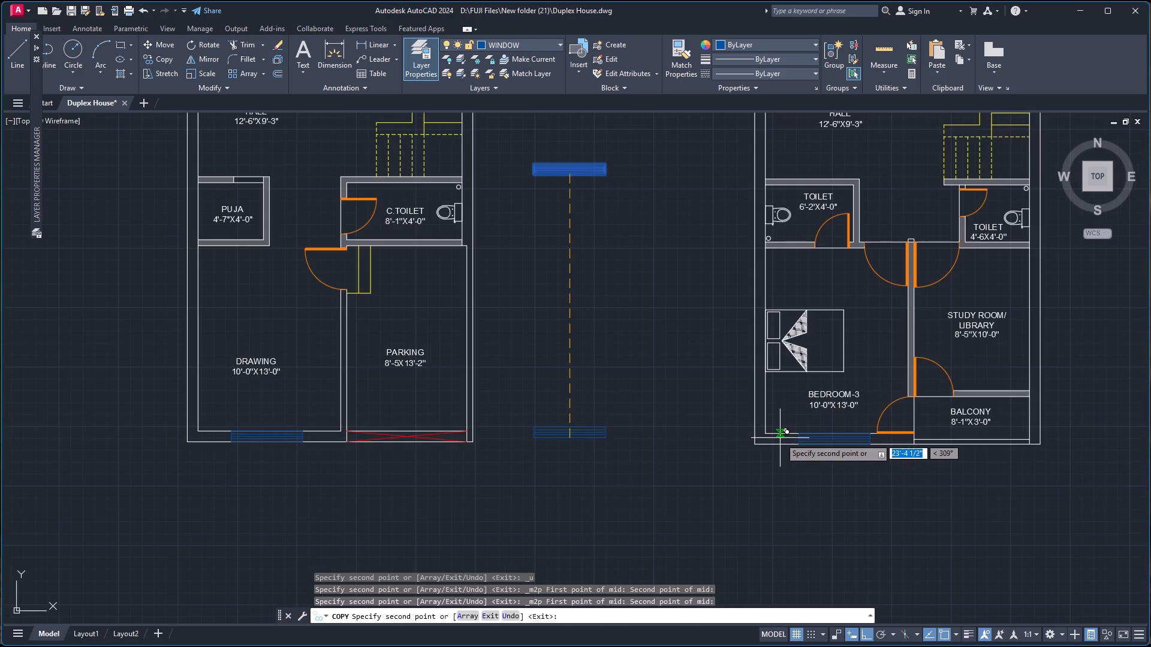
key("Escape")
Rotate the original window group between the two plans by 90° about its bottom midpoint.
scroll(590, 214, "down", 4)
scroll(586, 166, "up", 4)
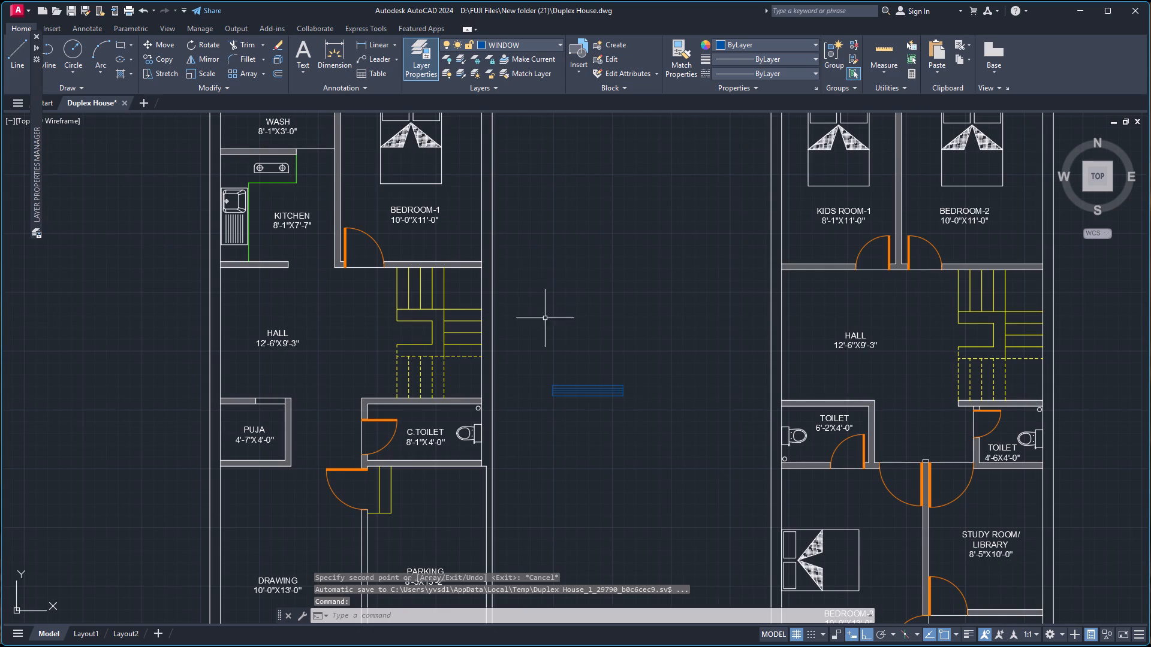
left_click(541, 326)
left_click(663, 432)
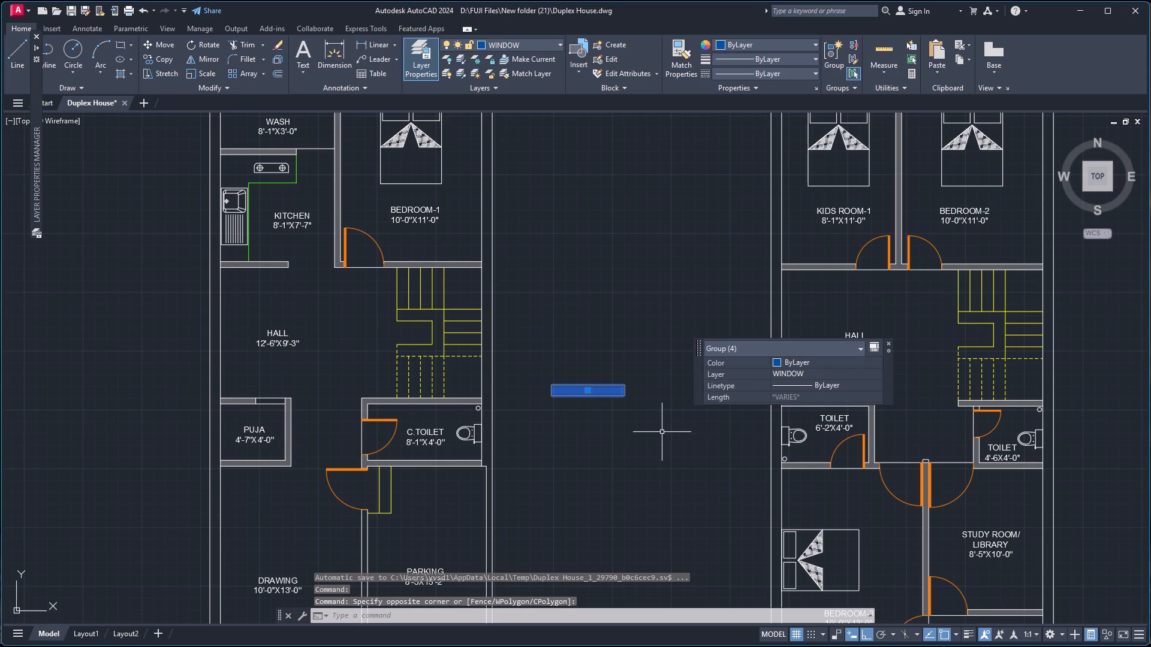
type("RO")
key("Return")
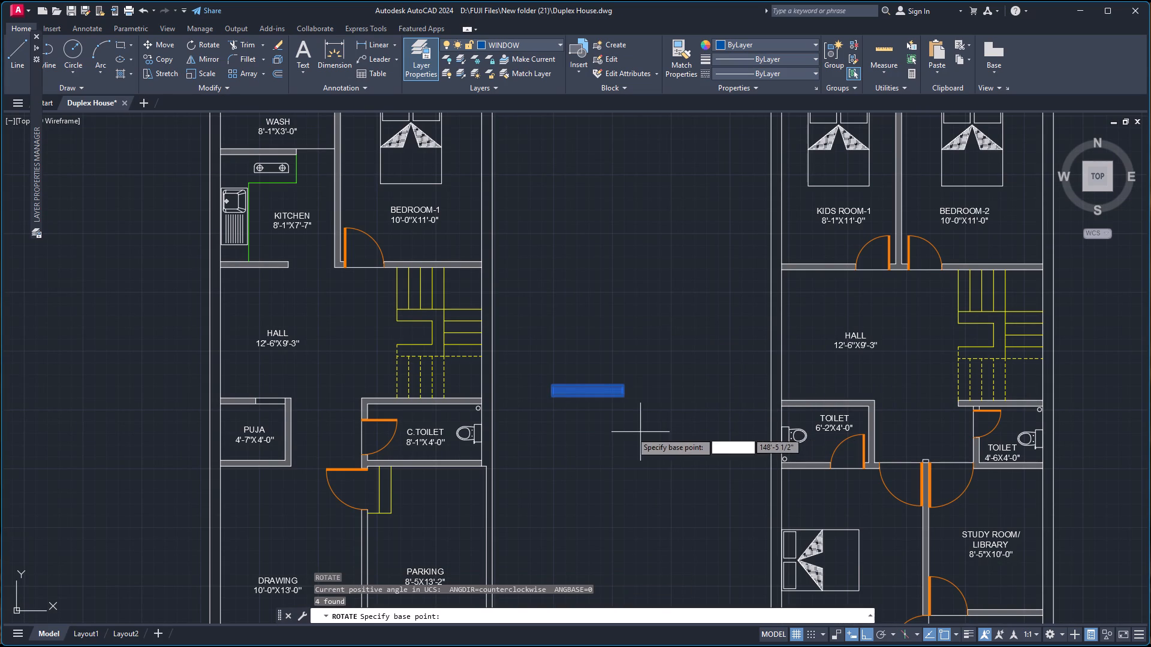
left_click(589, 397)
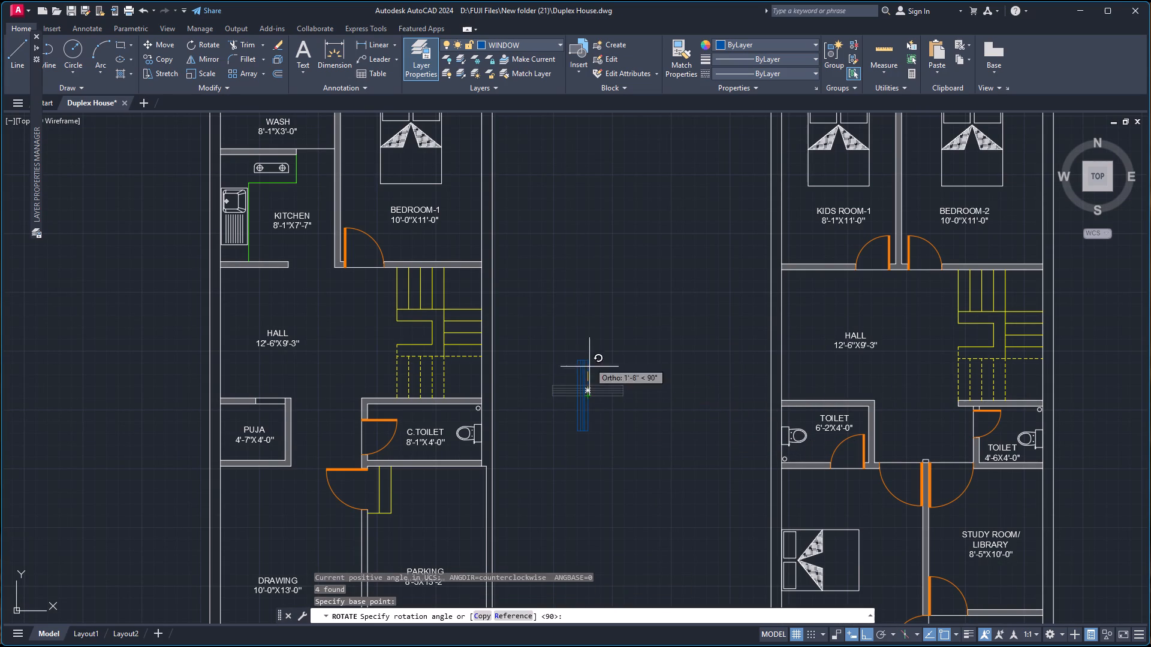
left_click(589, 306)
Copy the rotated window by its left side's midpoint into Bedroom-1's outer side wall, midway between the room's two inner corners.
left_click(541, 328)
left_click(611, 446)
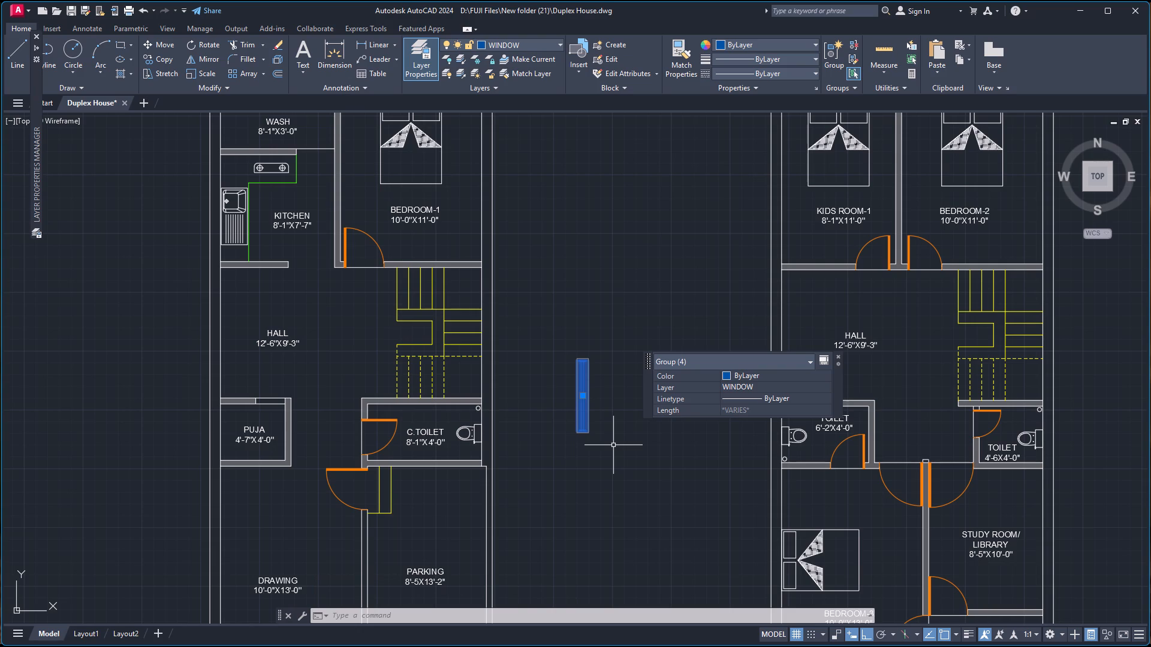
type("CO")
key("Return")
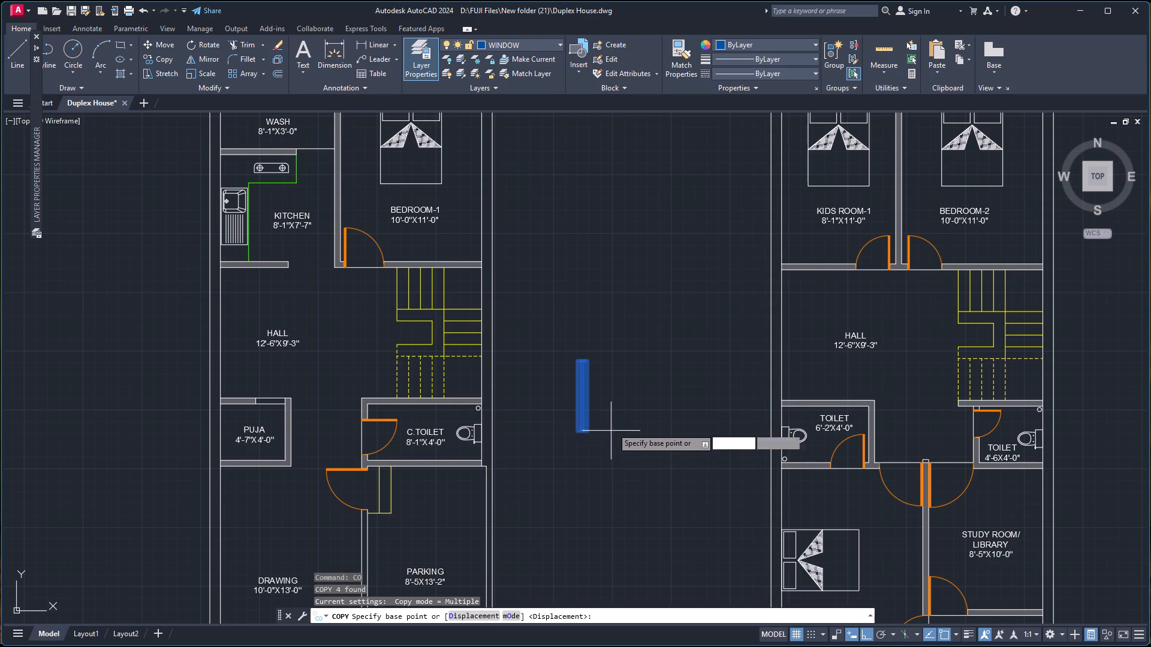
scroll(619, 382, "down", 3)
scroll(624, 373, "up", 4)
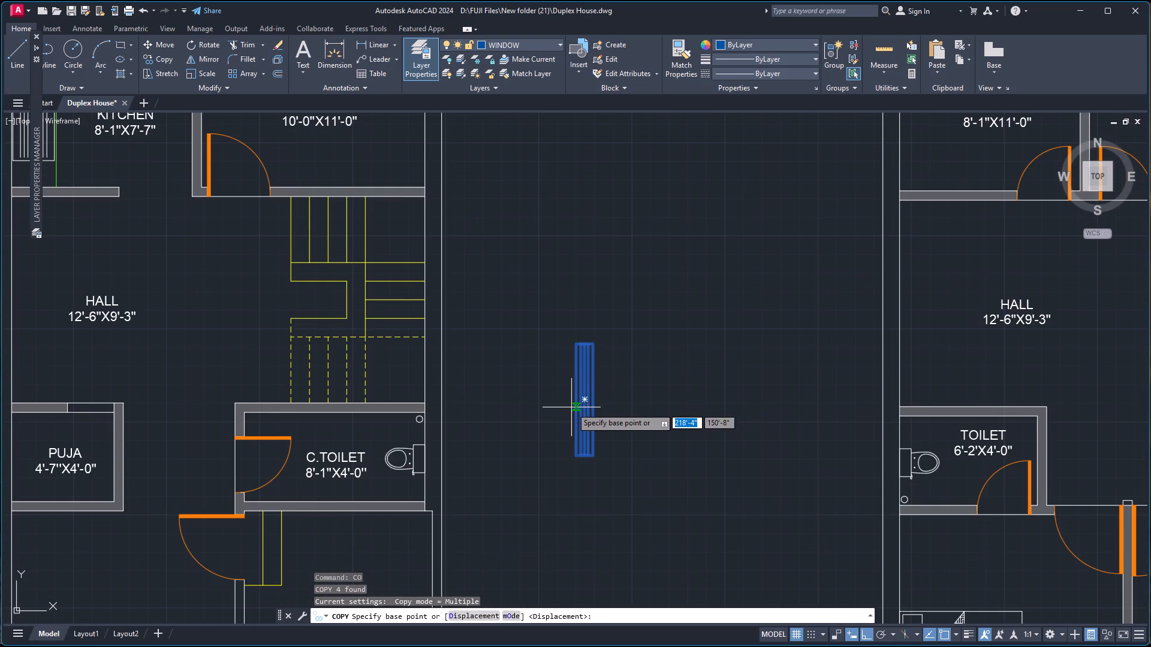
left_click(571, 400)
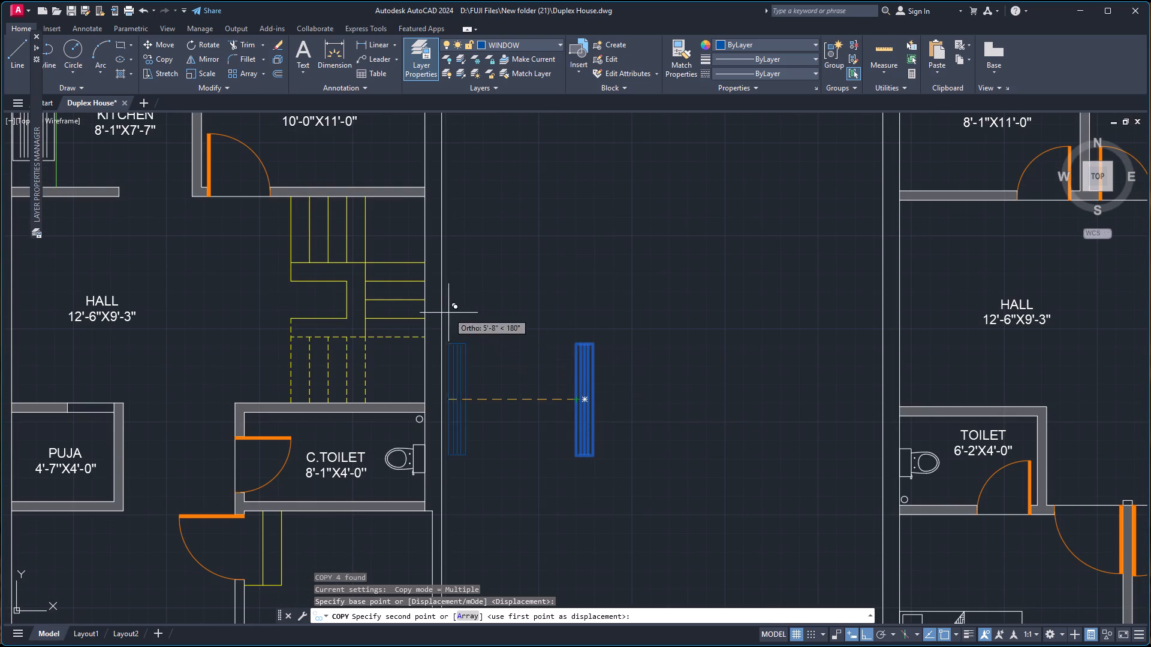
scroll(447, 298, "down", 3)
scroll(447, 244, "up", 3)
right_click(417, 197)
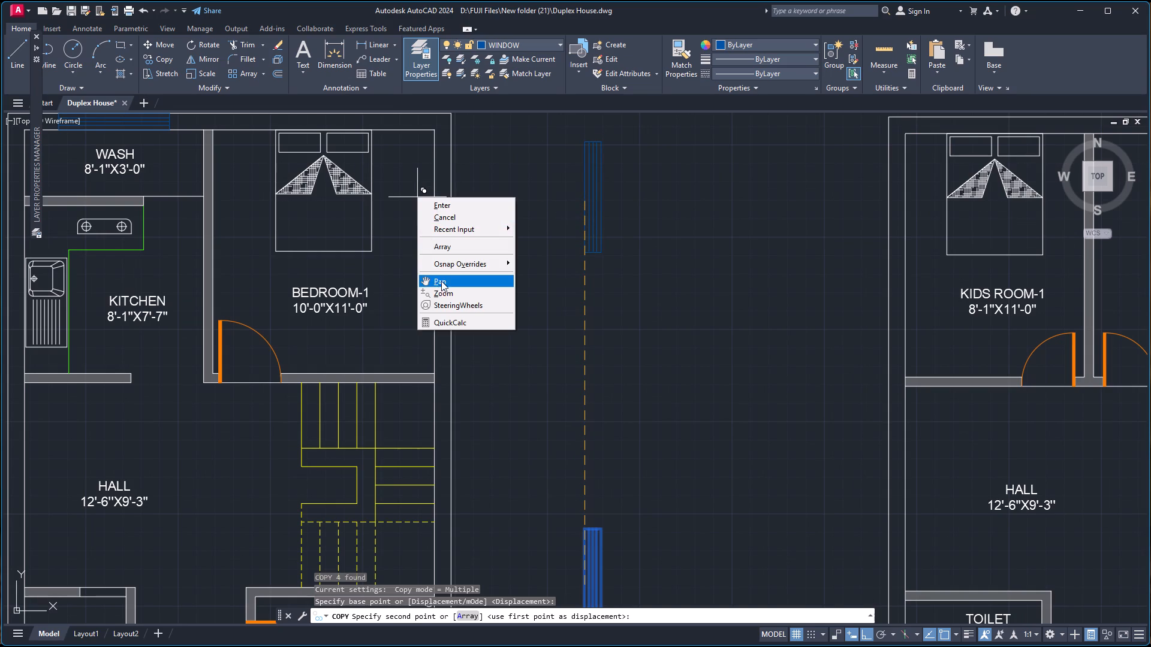
left_click(456, 265)
left_click(565, 291)
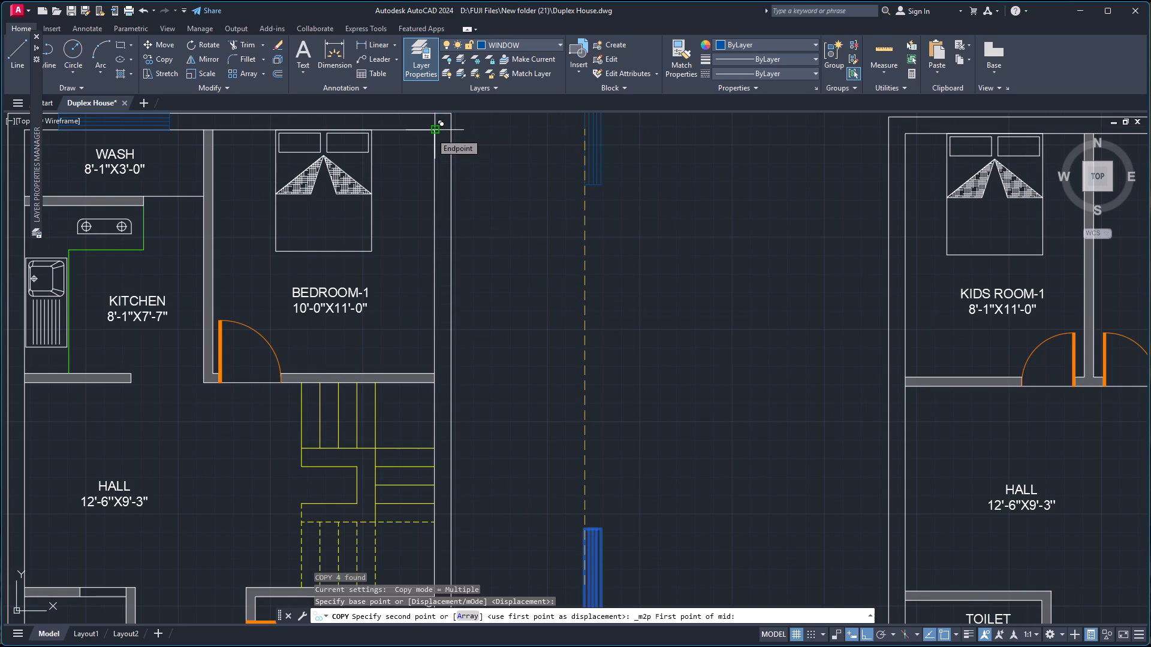
left_click(430, 134)
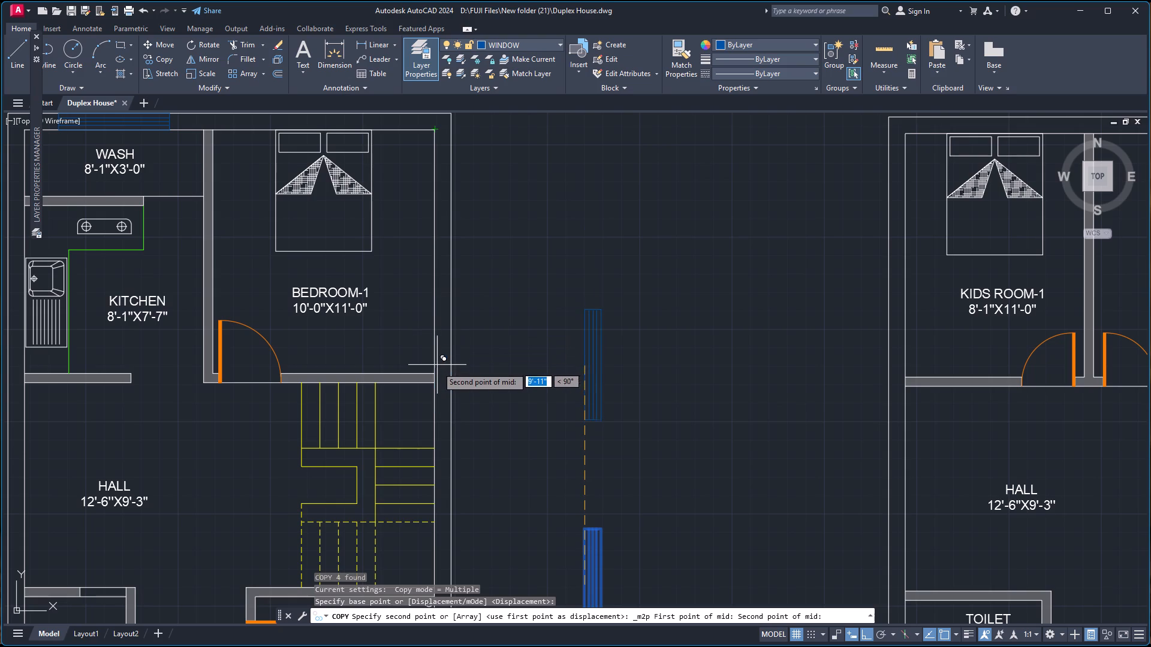
left_click(435, 371)
Copy the upright window into Bedroom-2's outer side wall, midway between the room's two inner corners.
scroll(606, 283, "down", 1)
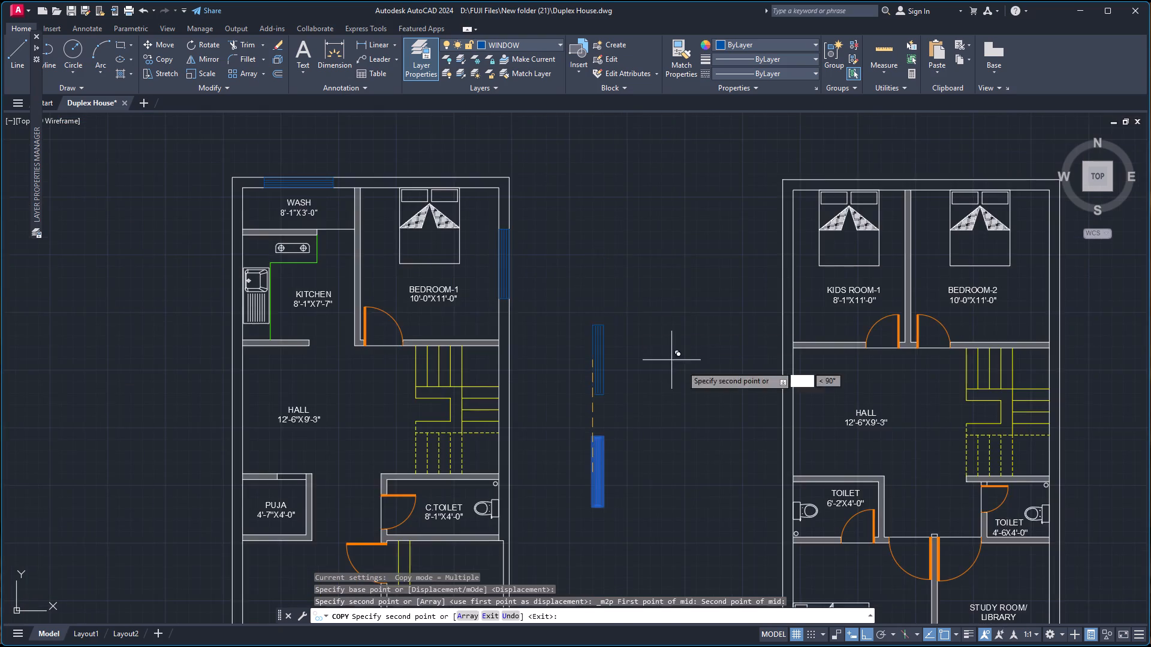
scroll(692, 368, "down", 1)
scroll(871, 364, "up", 2)
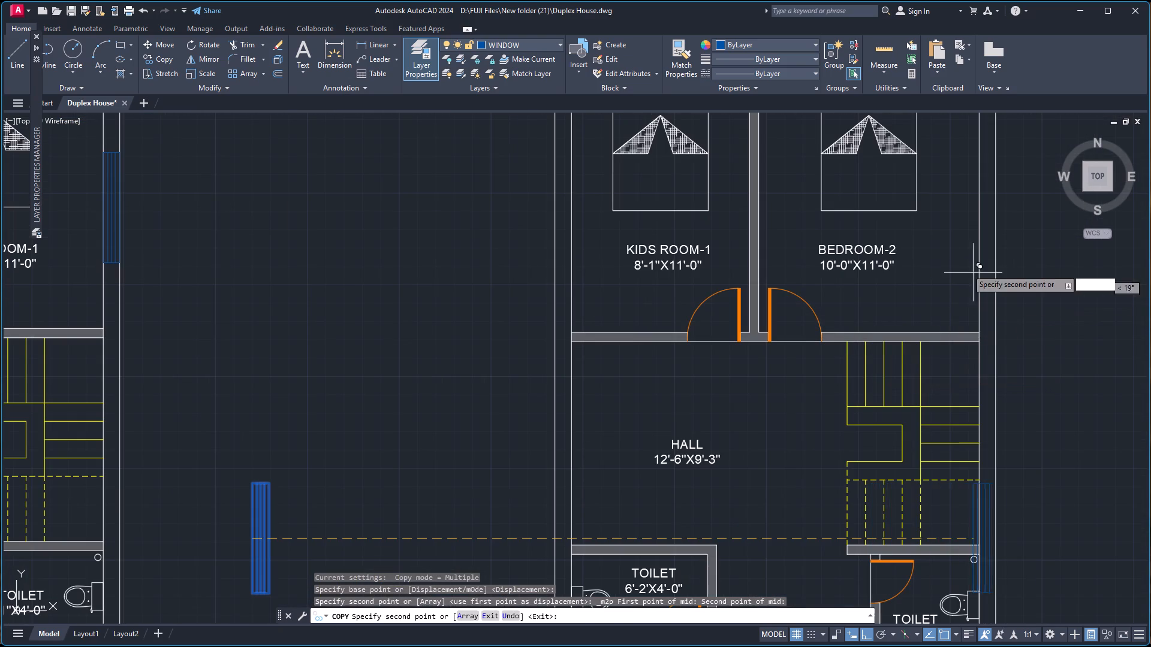
scroll(948, 267, "down", 2)
scroll(966, 247, "up", 3)
right_click(874, 241)
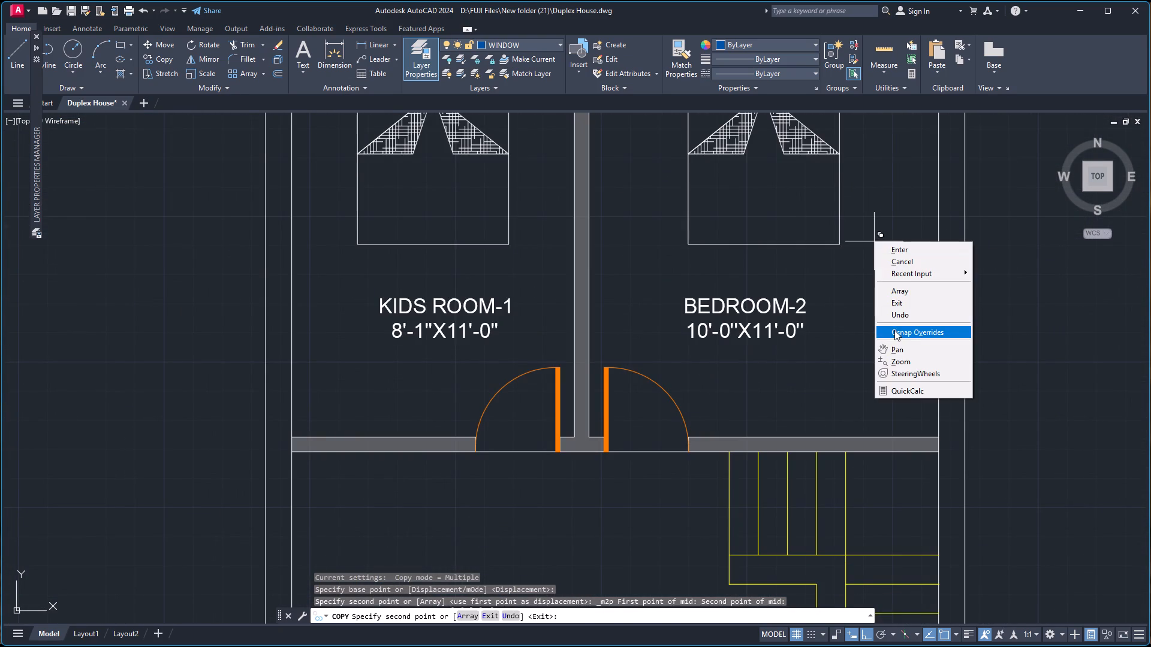
left_click(894, 333)
left_click(1005, 353)
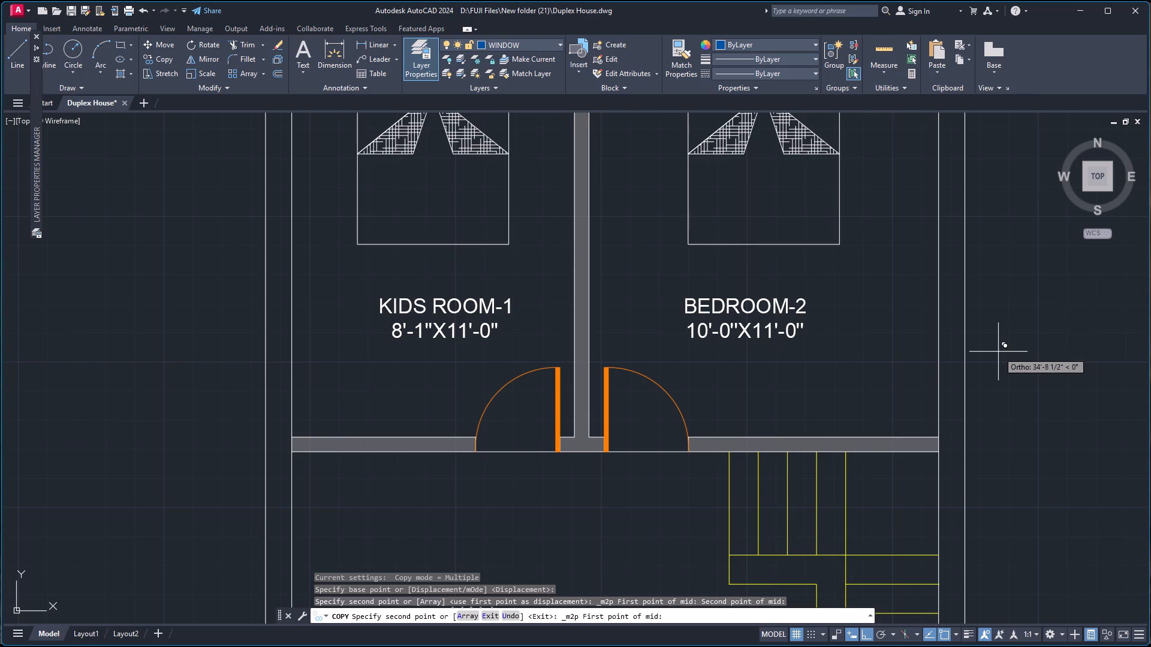
scroll(963, 207, "down", 2)
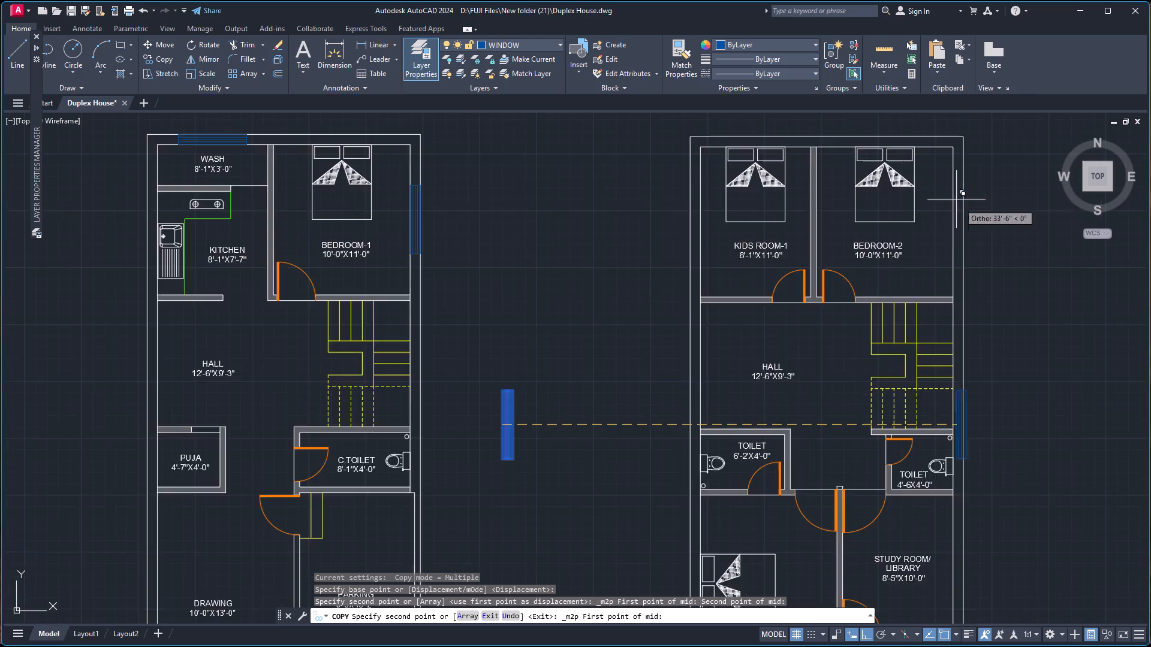
scroll(950, 185, "up", 2)
scroll(951, 135, "down", 2)
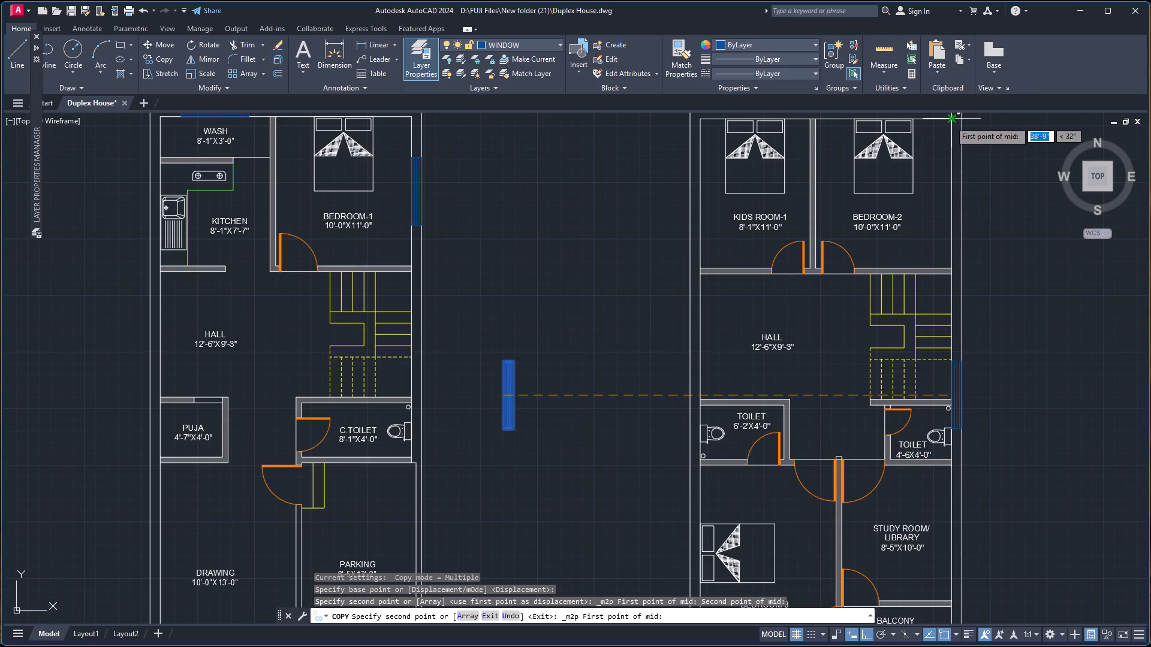
left_click(949, 121)
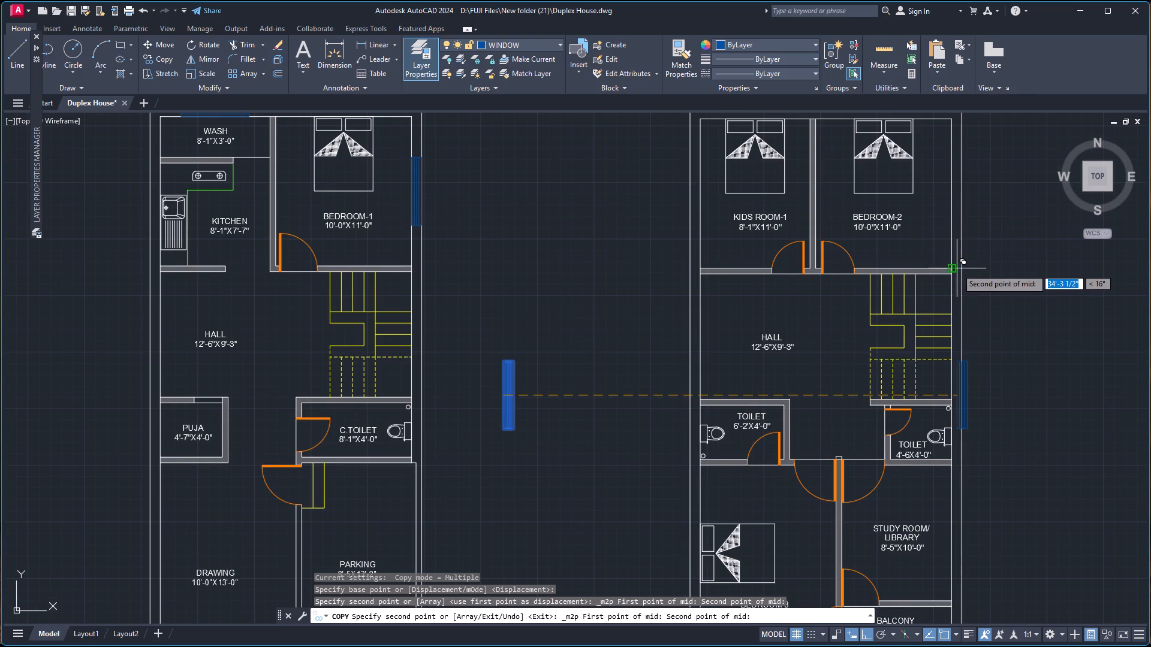
left_click(953, 267)
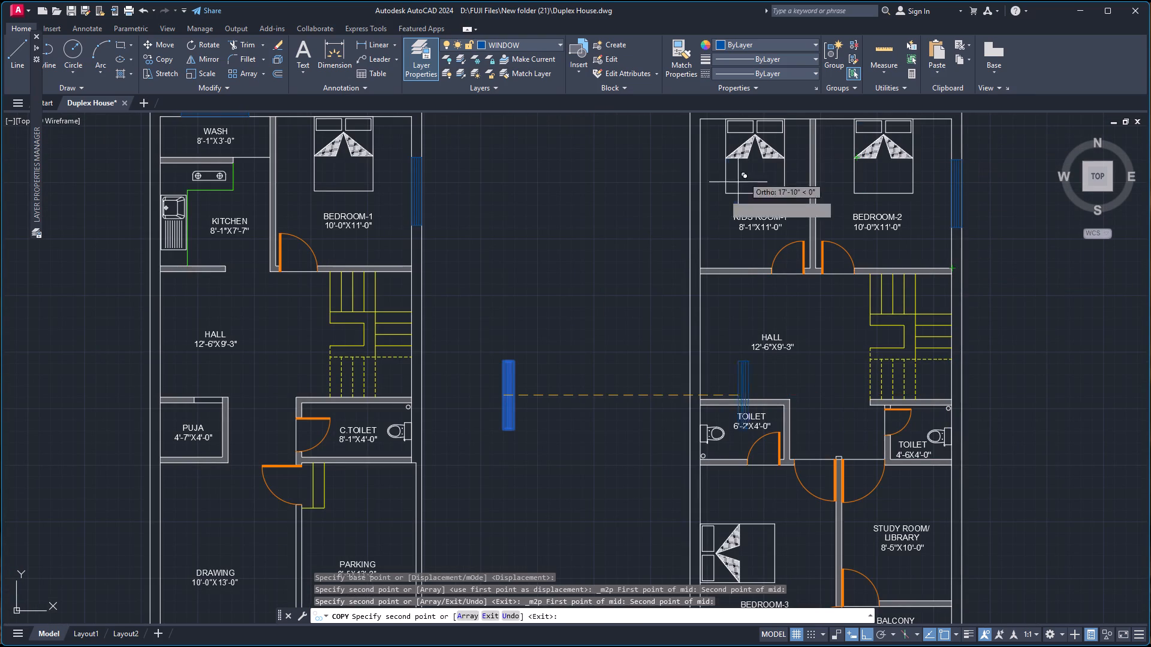
Copy the upright window into Kids Room-1's outer side wall, midway between the outer corner and the outer-face point level with the room's lower wall.
right_click(650, 222)
left_click(710, 315)
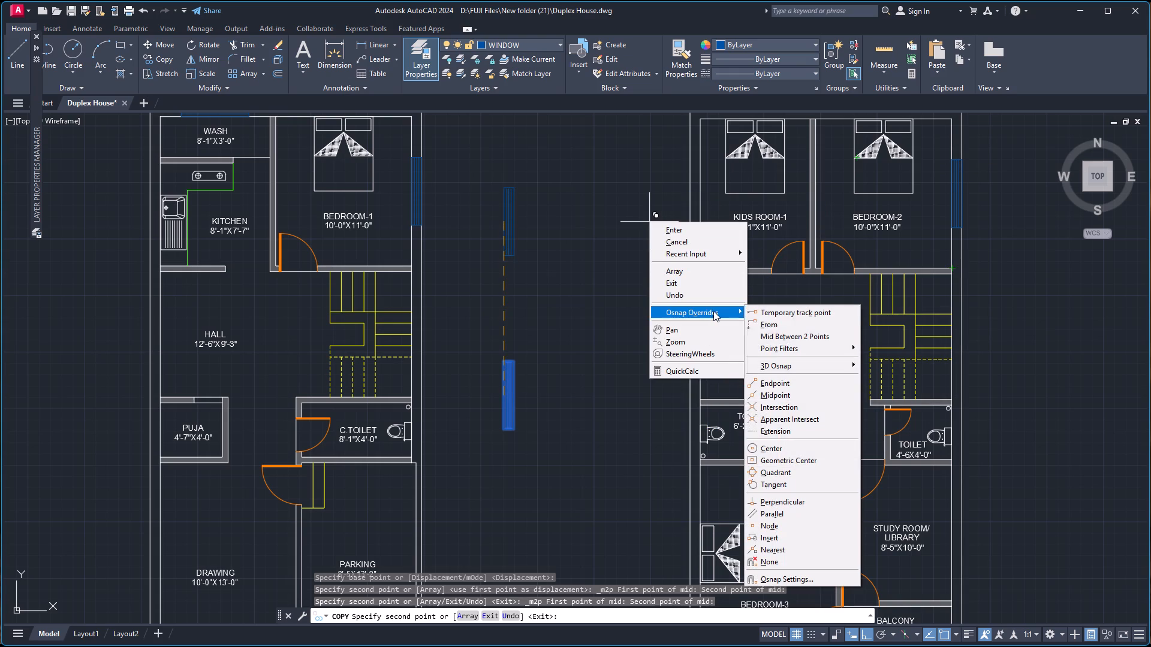
left_click(787, 335)
scroll(710, 159, "down", 1)
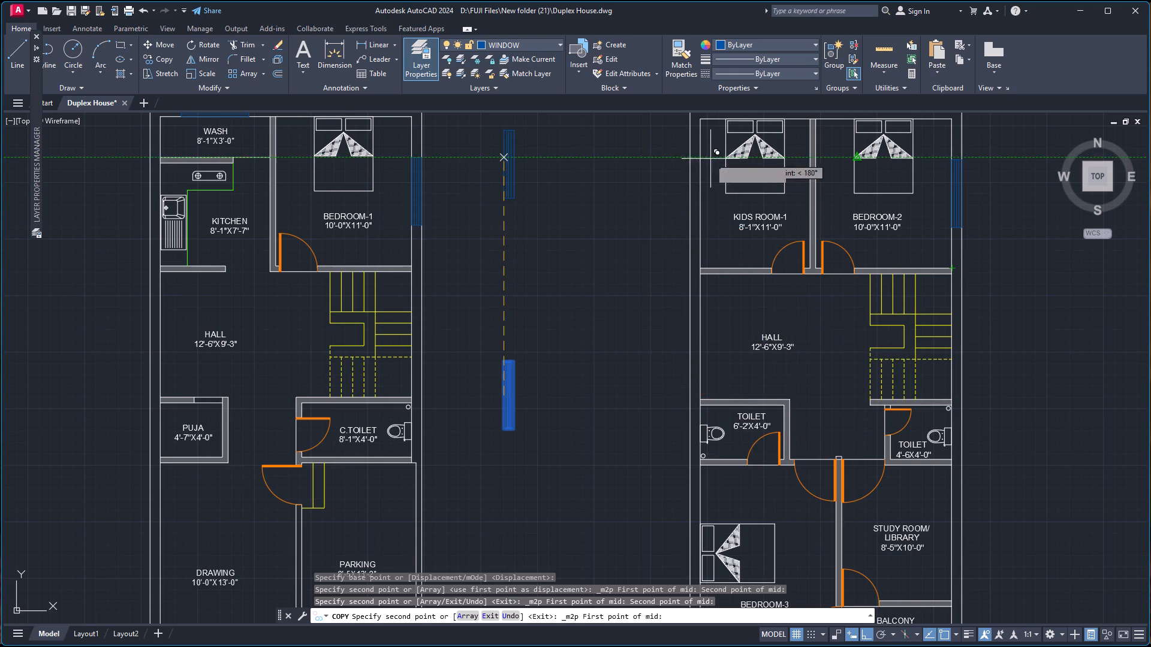
scroll(710, 159, "down", 1)
scroll(700, 152, "up", 2)
left_click(705, 125)
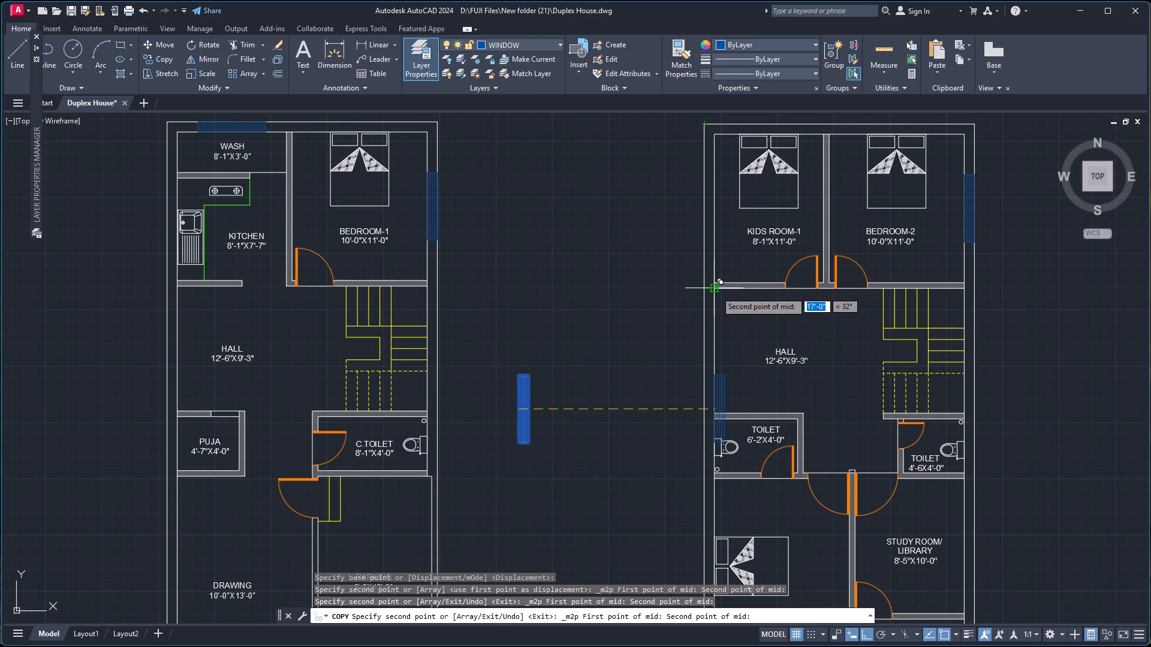
scroll(715, 290, "up", 4)
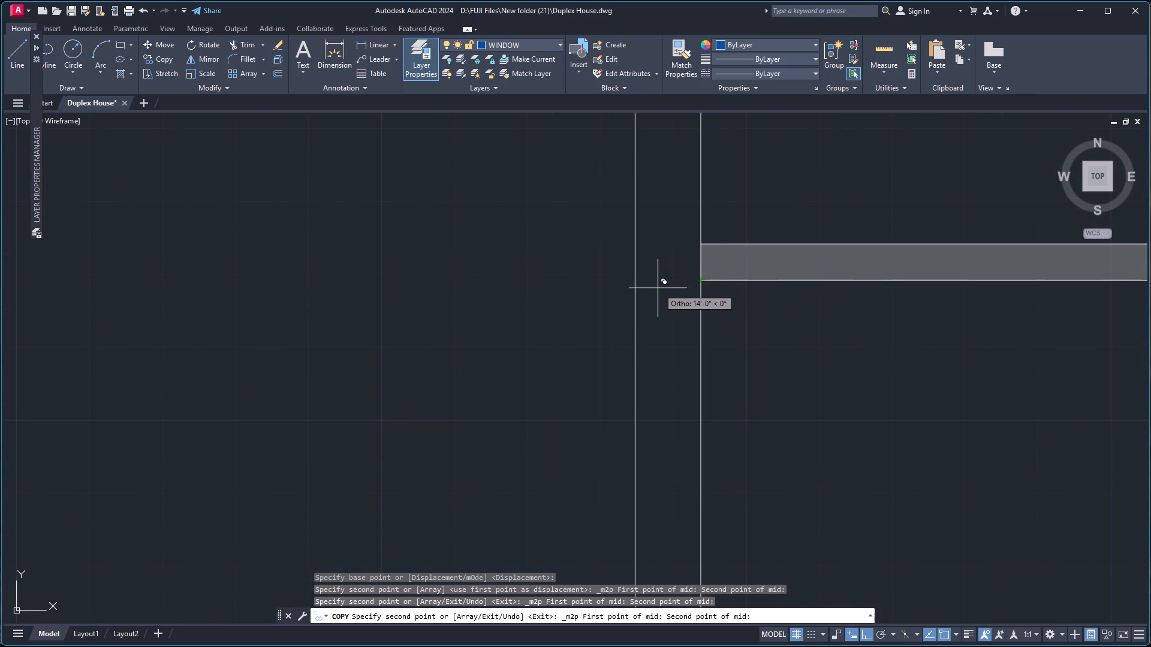
left_click(634, 282)
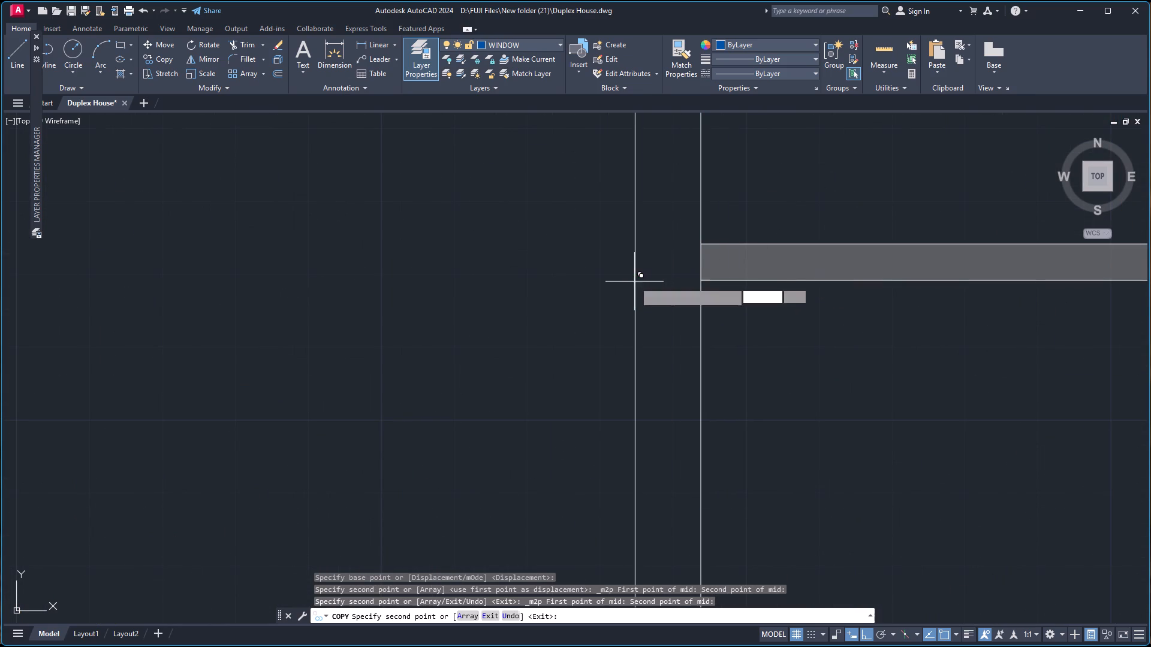
Place a spare copy of the upright window outside the second plan, about 44'-0 1/2" horizontally from the original.
scroll(723, 243, "down", 5)
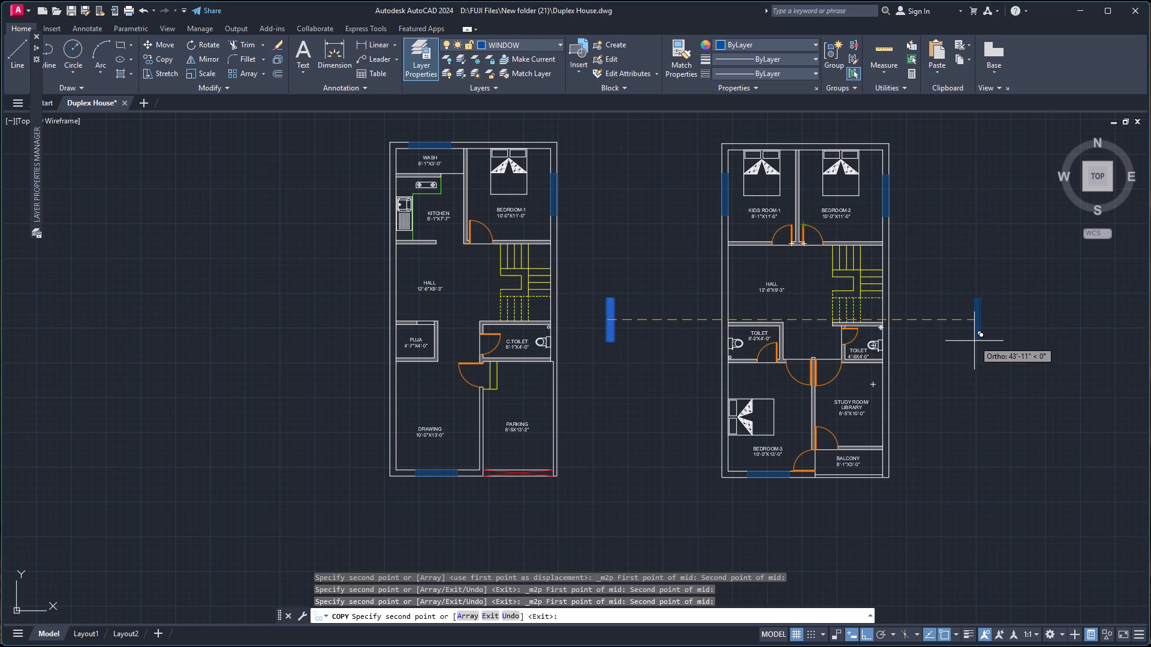
left_click(975, 294)
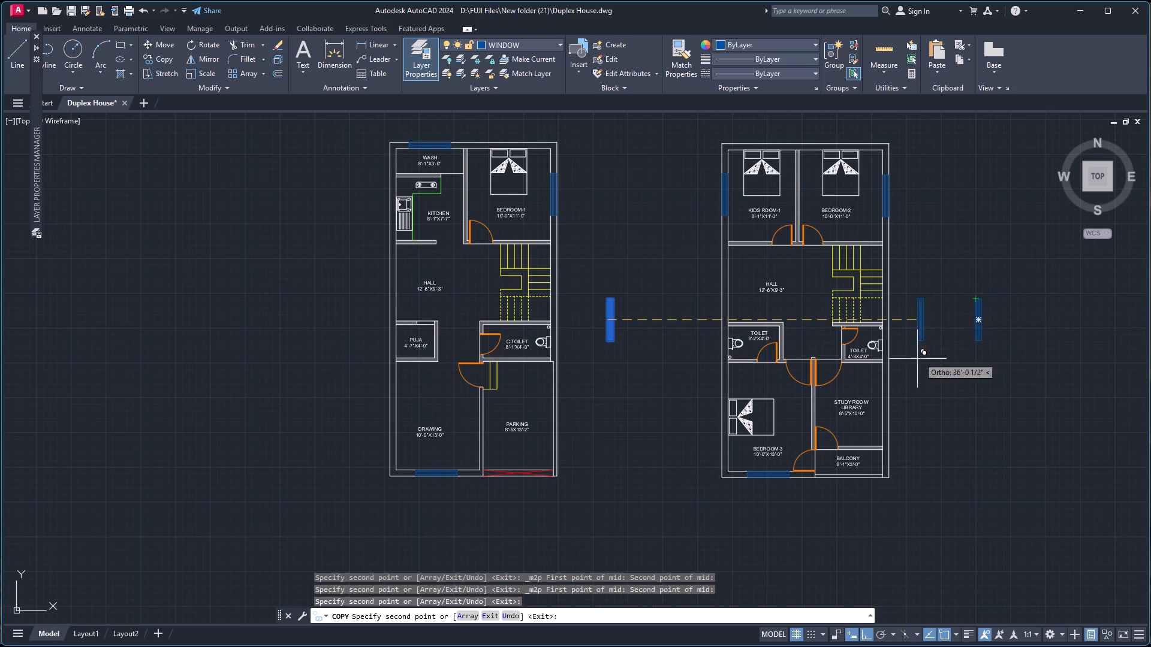
Copy the upright window to the Study Room's outer wall face, midway between its toilet-side and balcony-side wall levels, and finish copying.
right_click(923, 298)
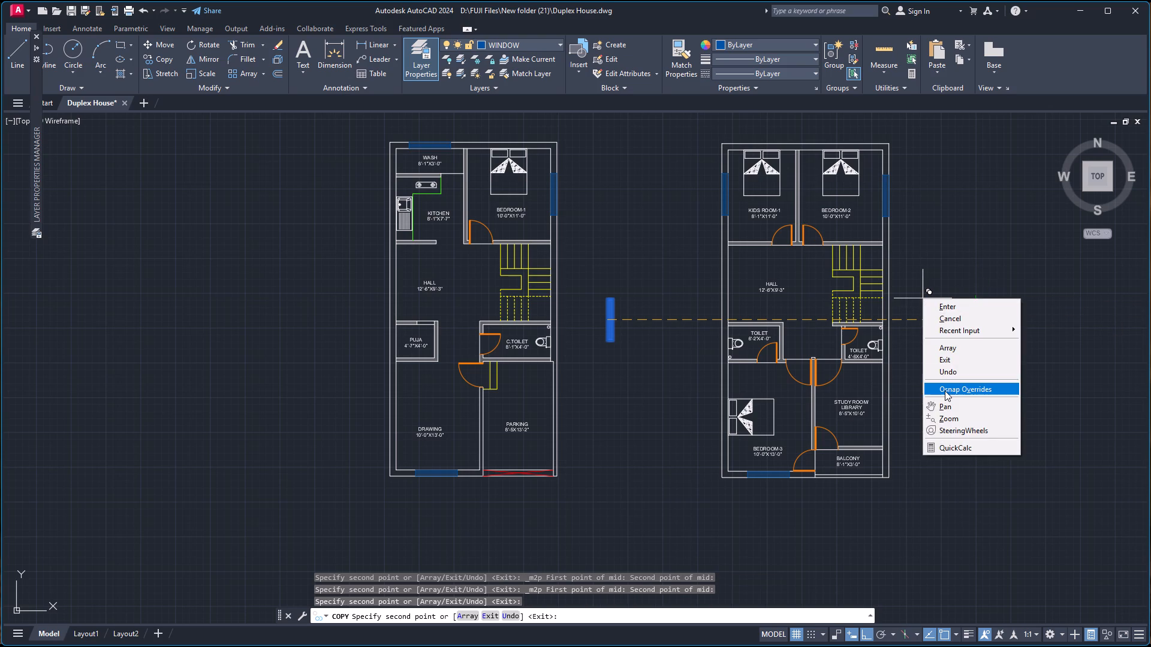
left_click(945, 391)
left_click(1096, 146)
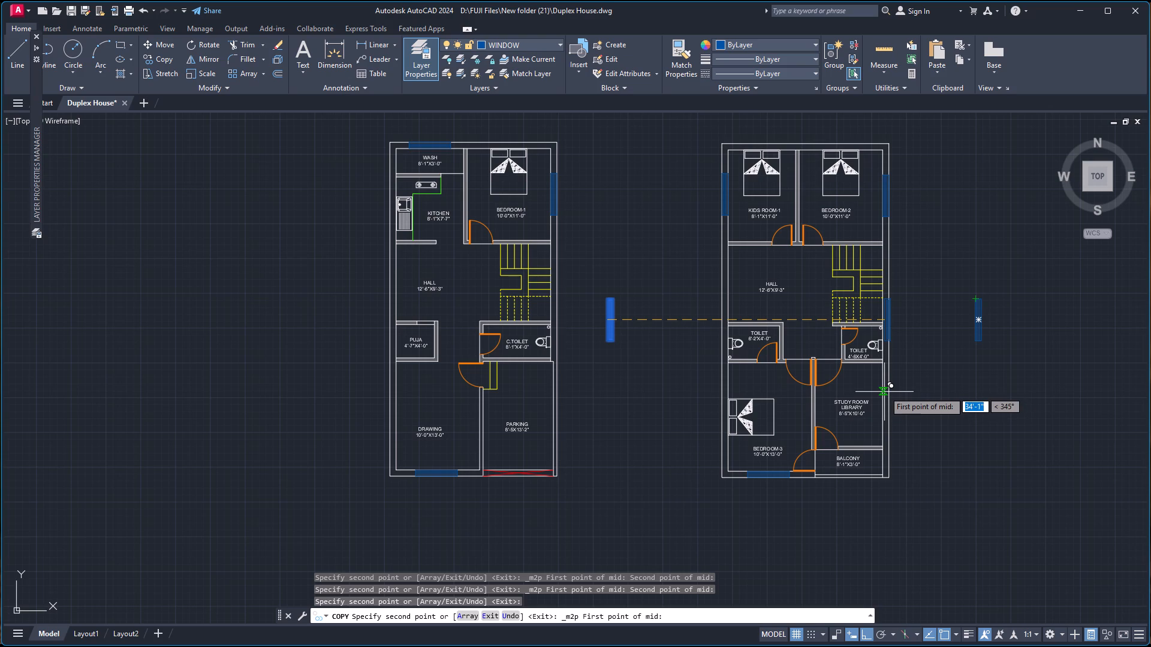
scroll(870, 394, "up", 3)
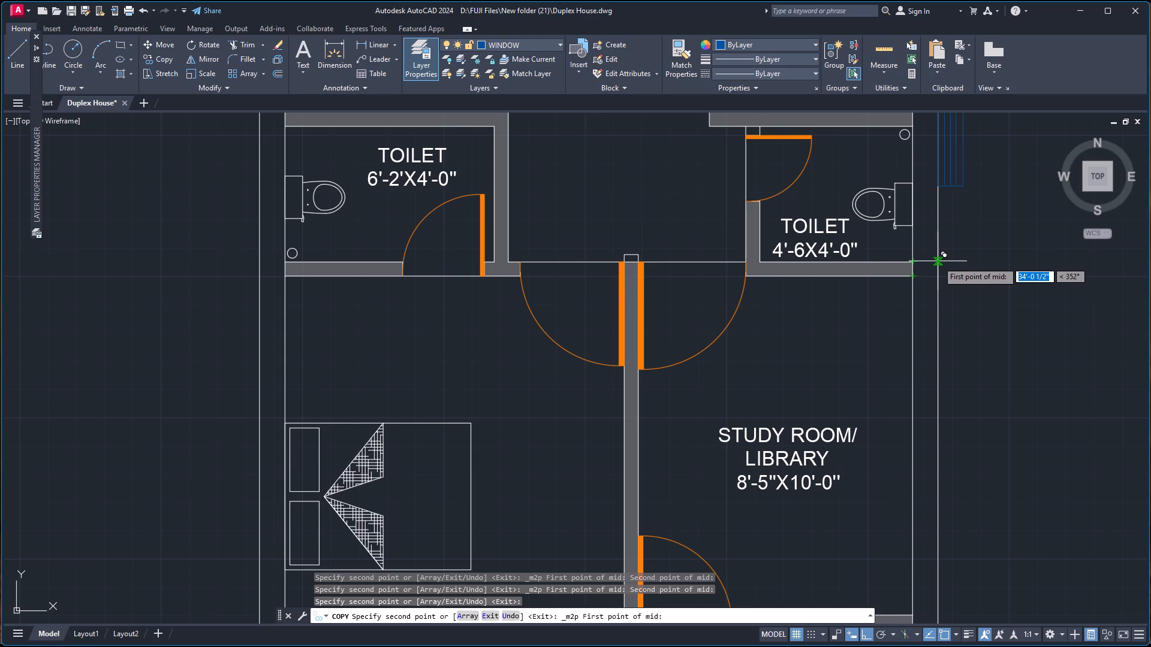
left_click(938, 261)
scroll(938, 261, "down", 2)
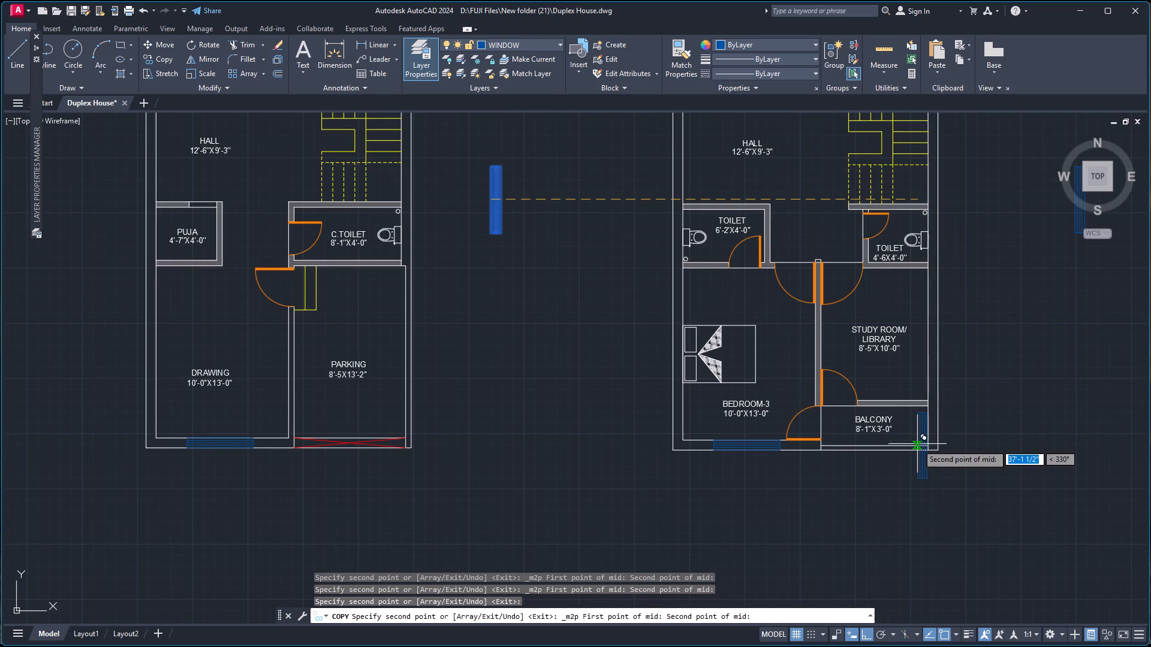
scroll(937, 419, "up", 3)
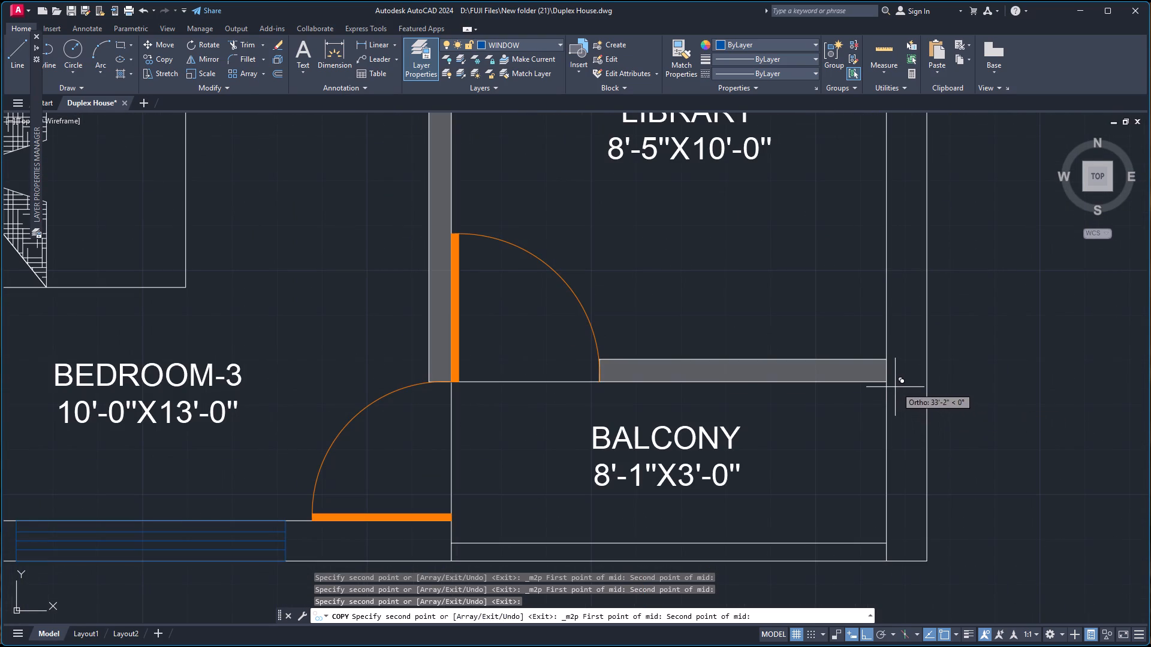
left_click(929, 380)
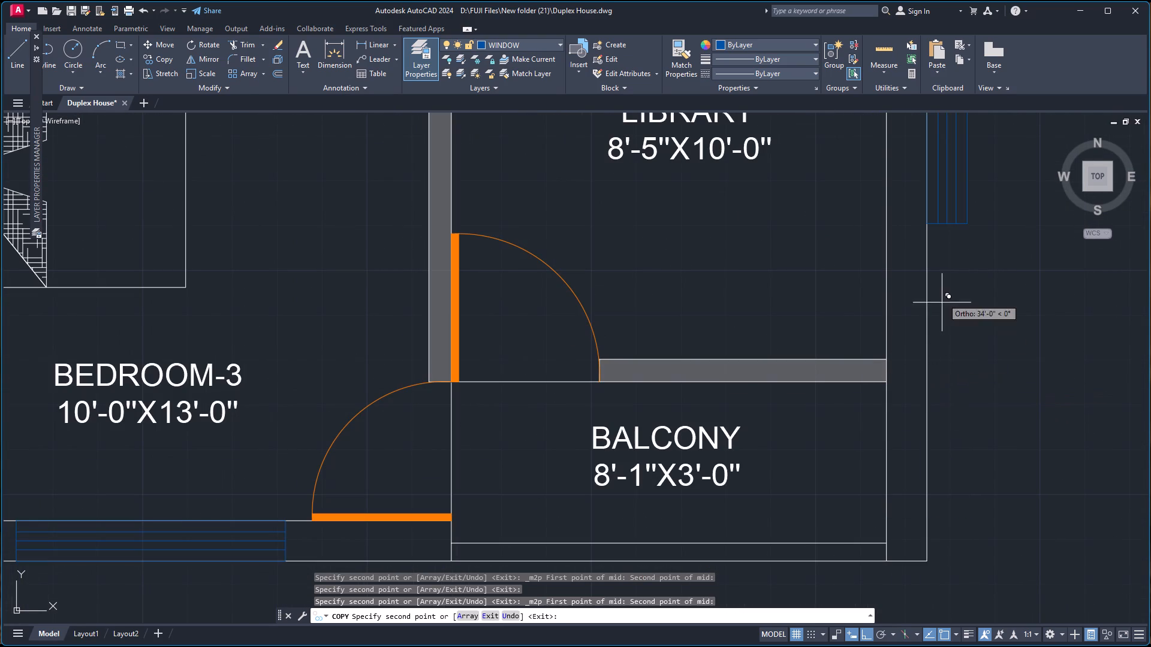
scroll(942, 298, "down", 4)
key("Escape")
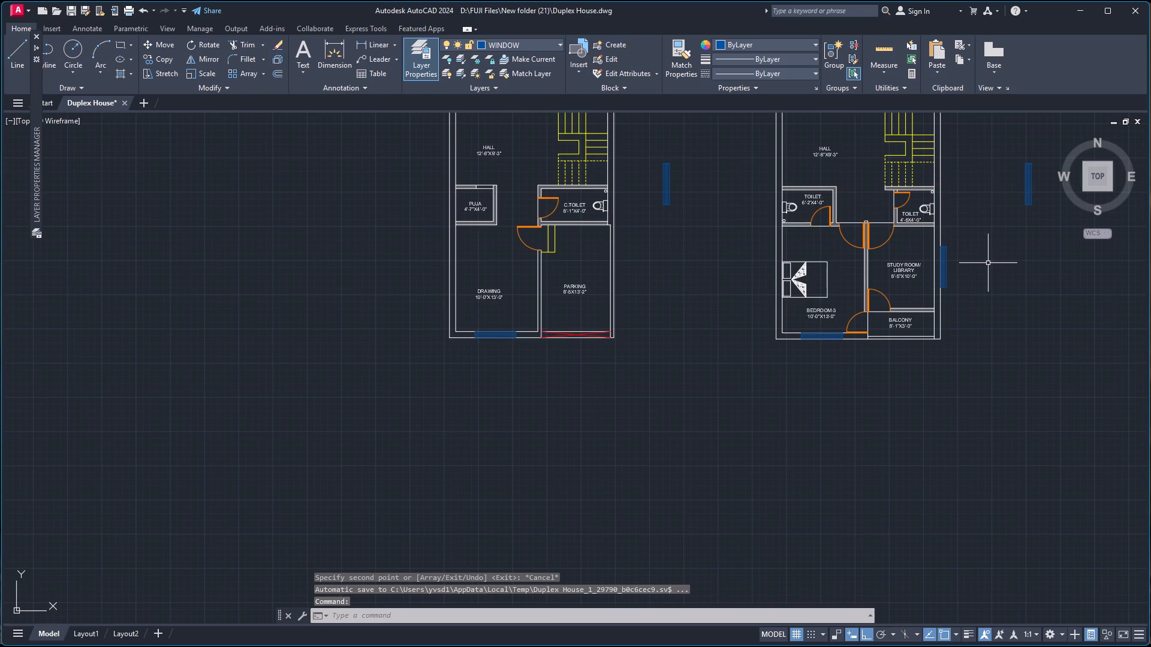
Move the Study Room window 9" horizontally from the outer wall face to the inner face.
left_click(946, 272)
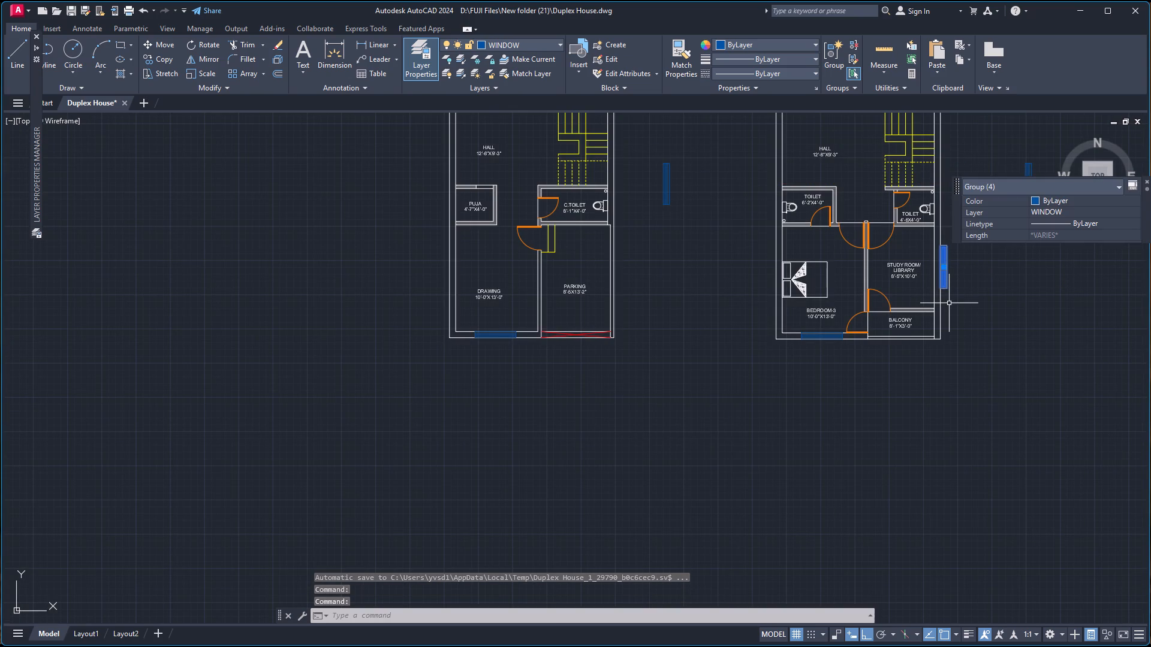
key("m")
key("Return")
scroll(947, 284, "up", 5)
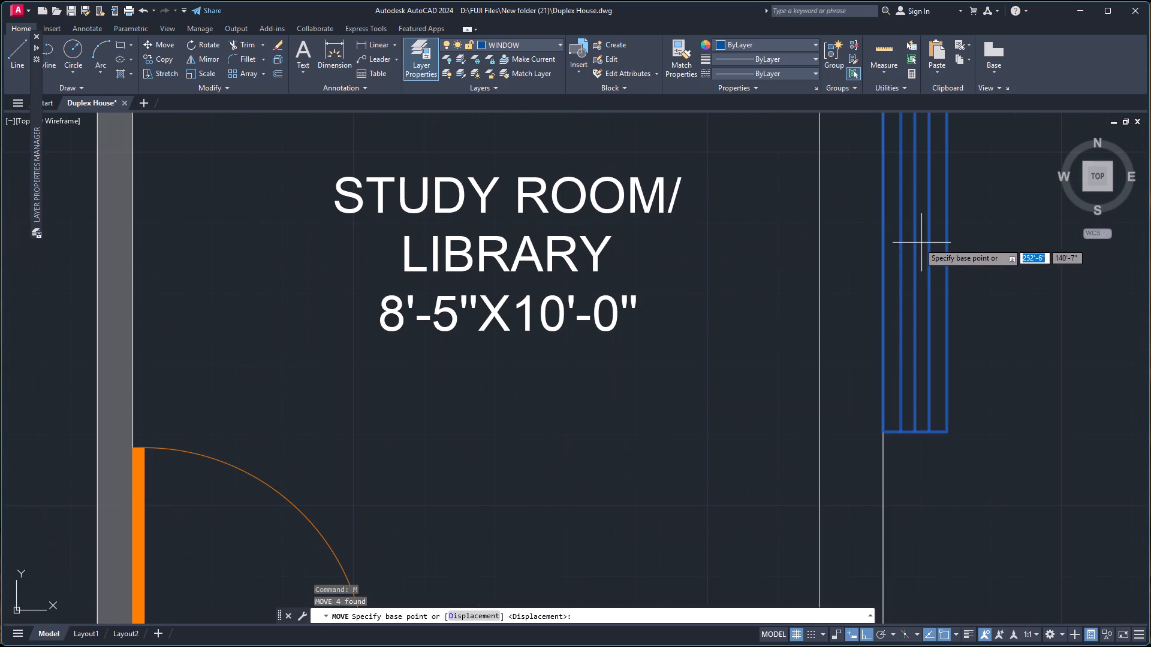
left_click(882, 222)
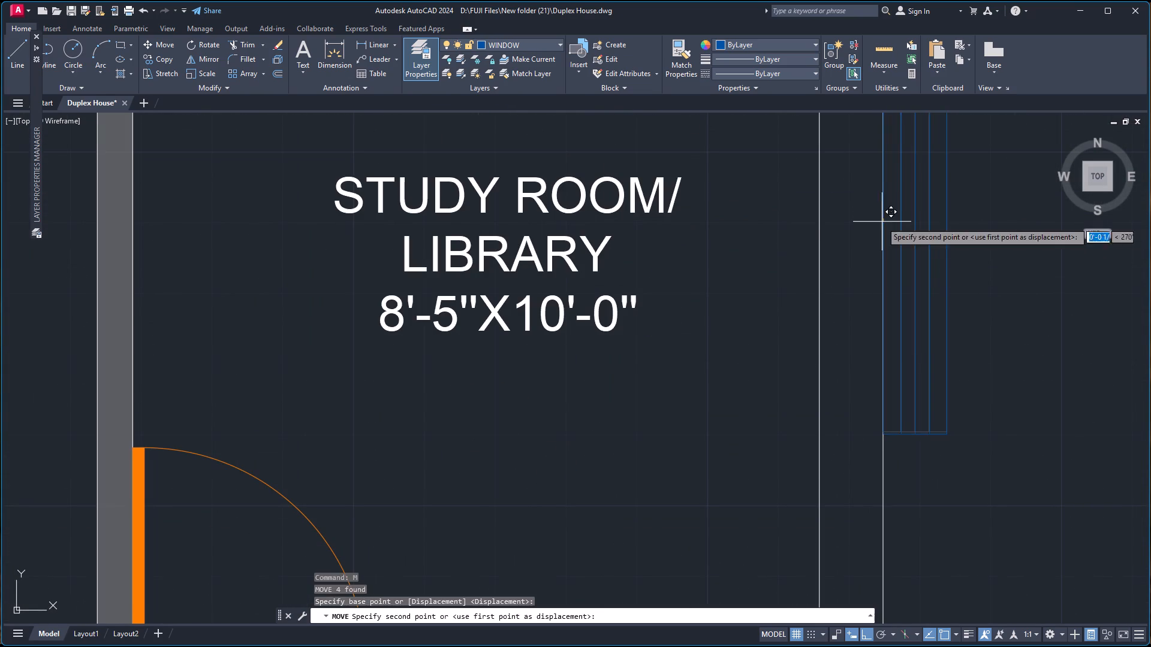
left_click(822, 219)
Shorten the spare window outside the second plan by stretching its upper end downward by about a quarter of its length.
scroll(968, 219, "down", 6)
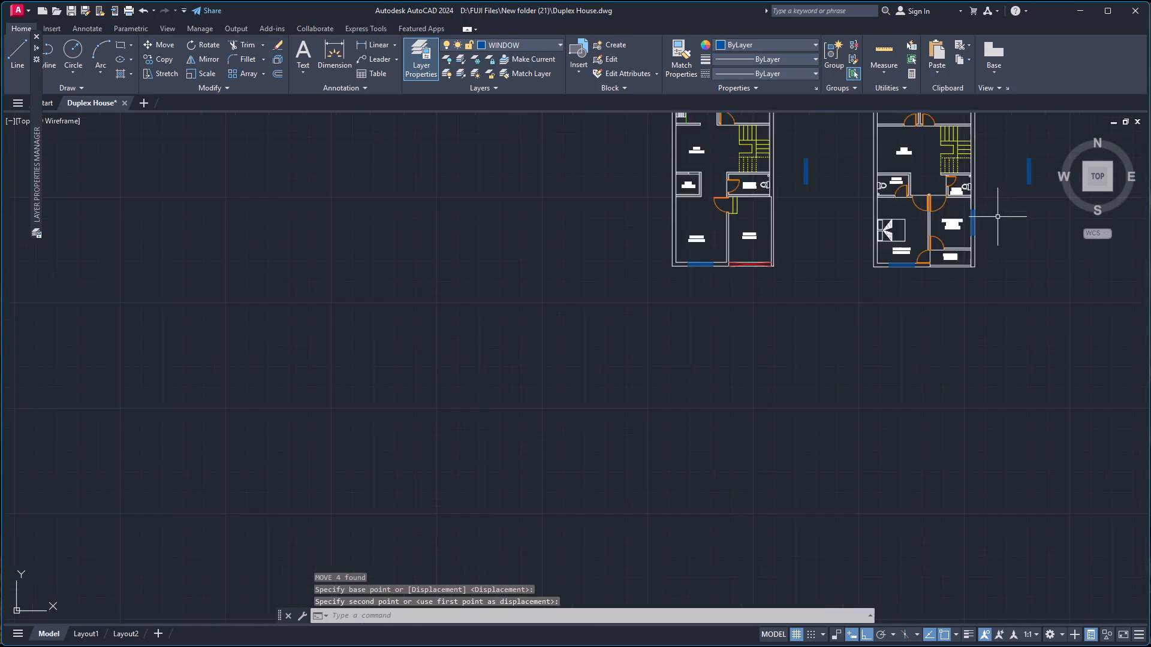
scroll(998, 217, "down", 2)
scroll(1023, 187, "up", 4)
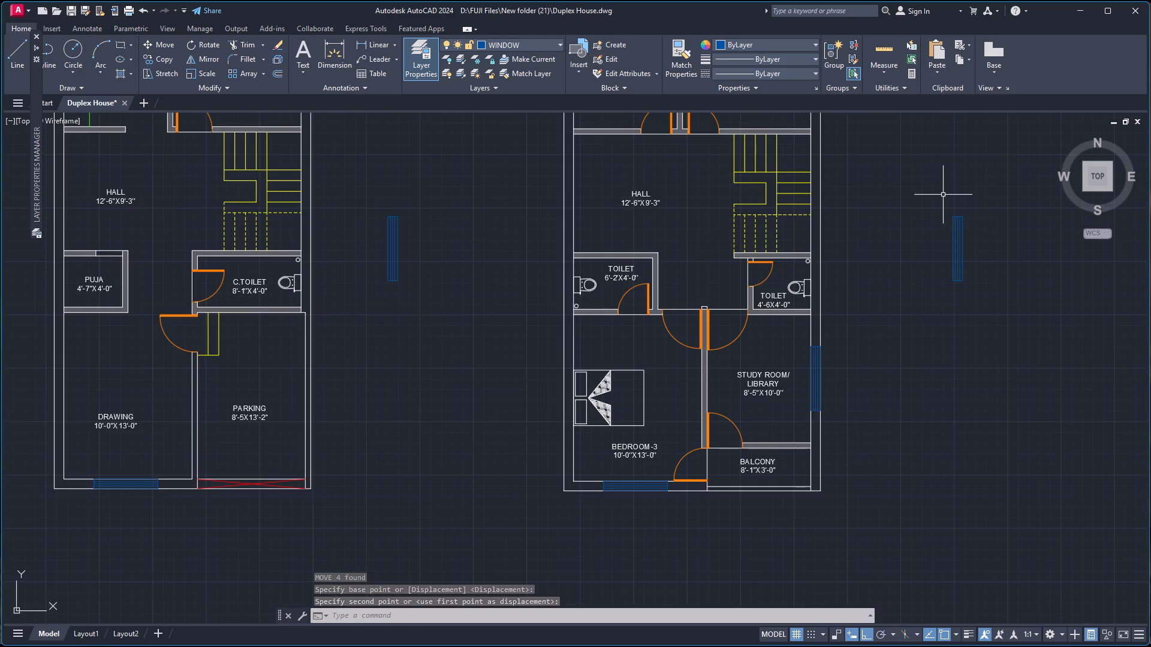
key("s")
key("Return")
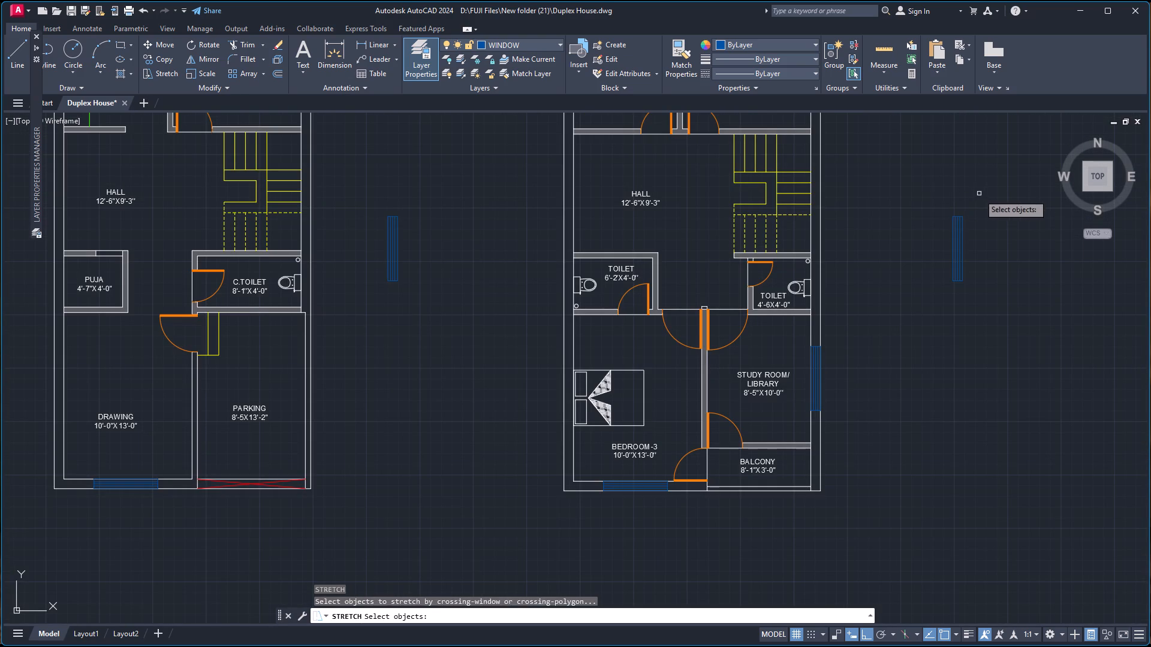
left_click(981, 199)
left_click(938, 238)
key("Return")
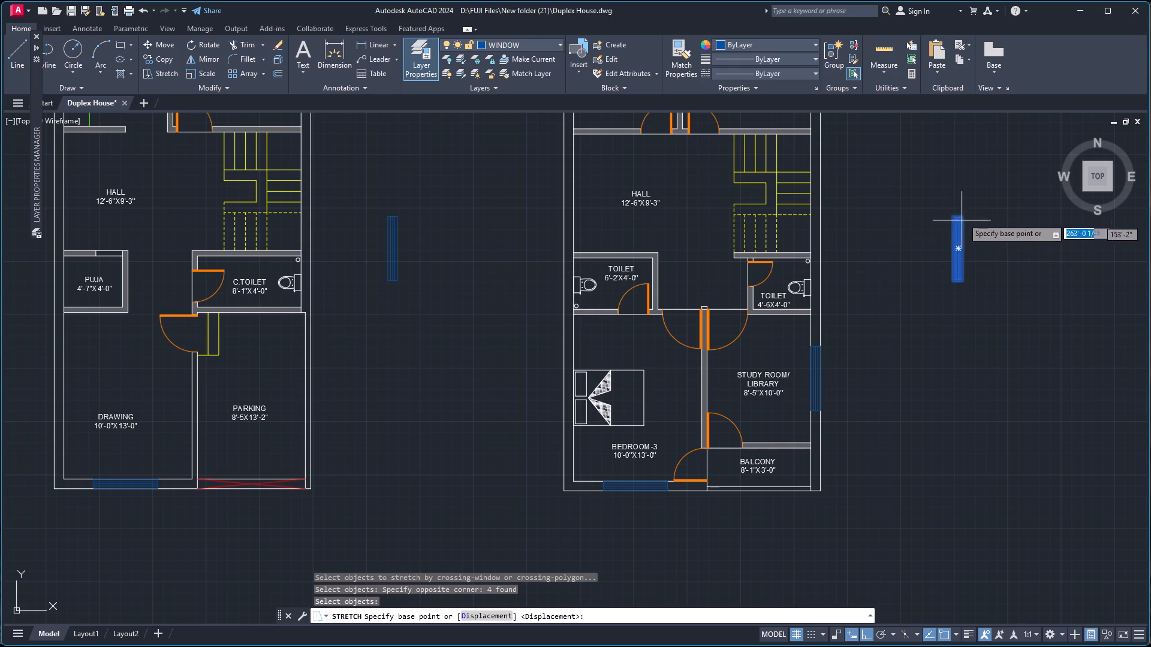
scroll(966, 212, "up", 3)
left_click(942, 229)
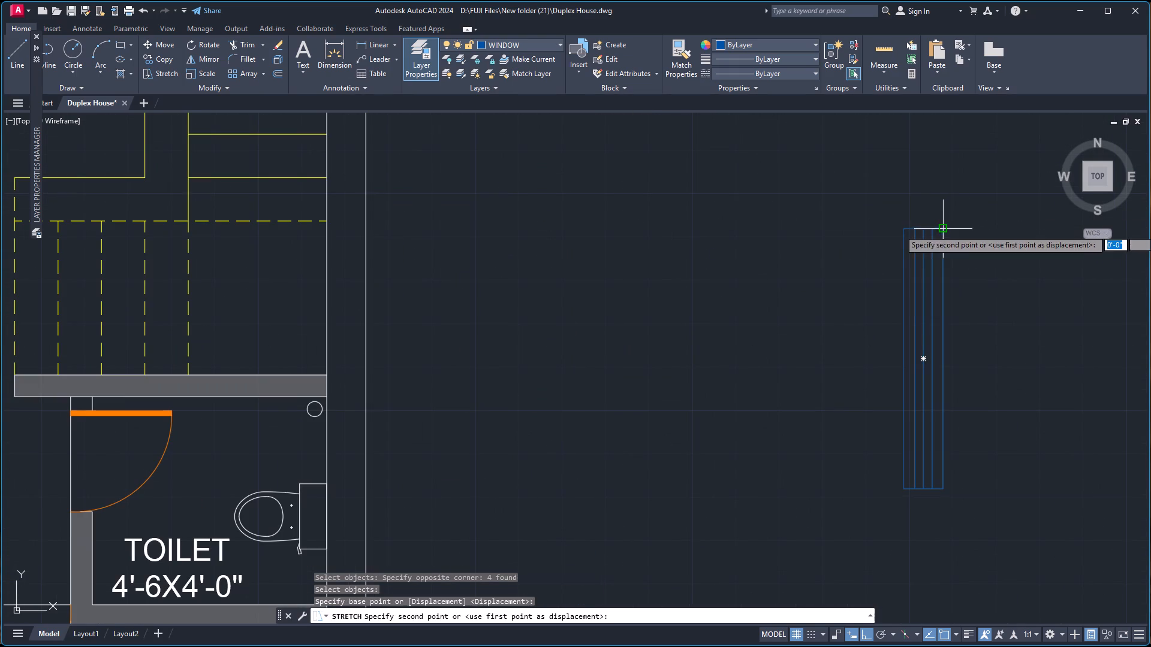
left_click(941, 300)
Copy the shortened window by its left side's midpoint into the second plan's staircase outer wall, midway between the Bedroom-2 and toilet wall corners.
left_click(858, 247)
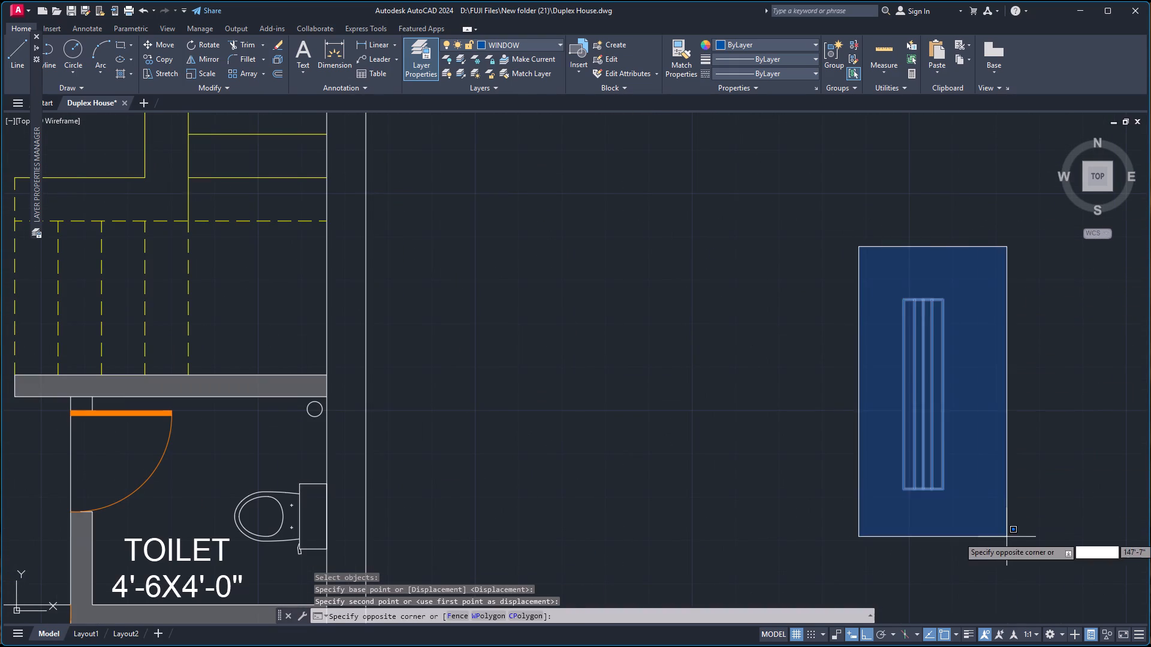
left_click(1005, 538)
type("CO")
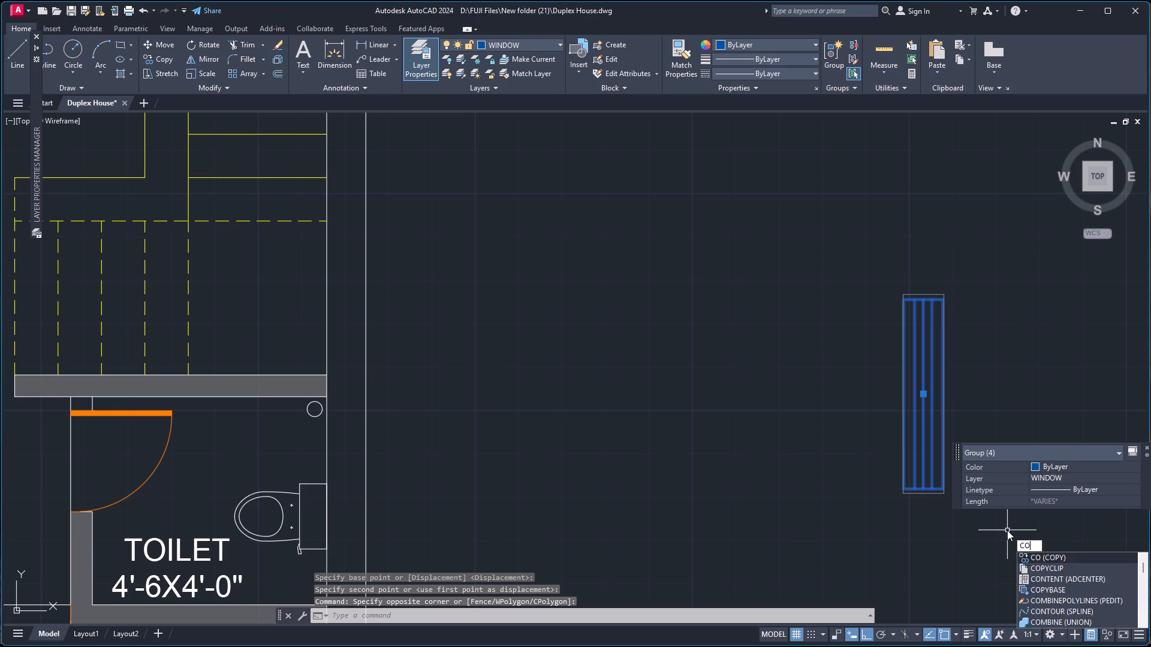
key("Return")
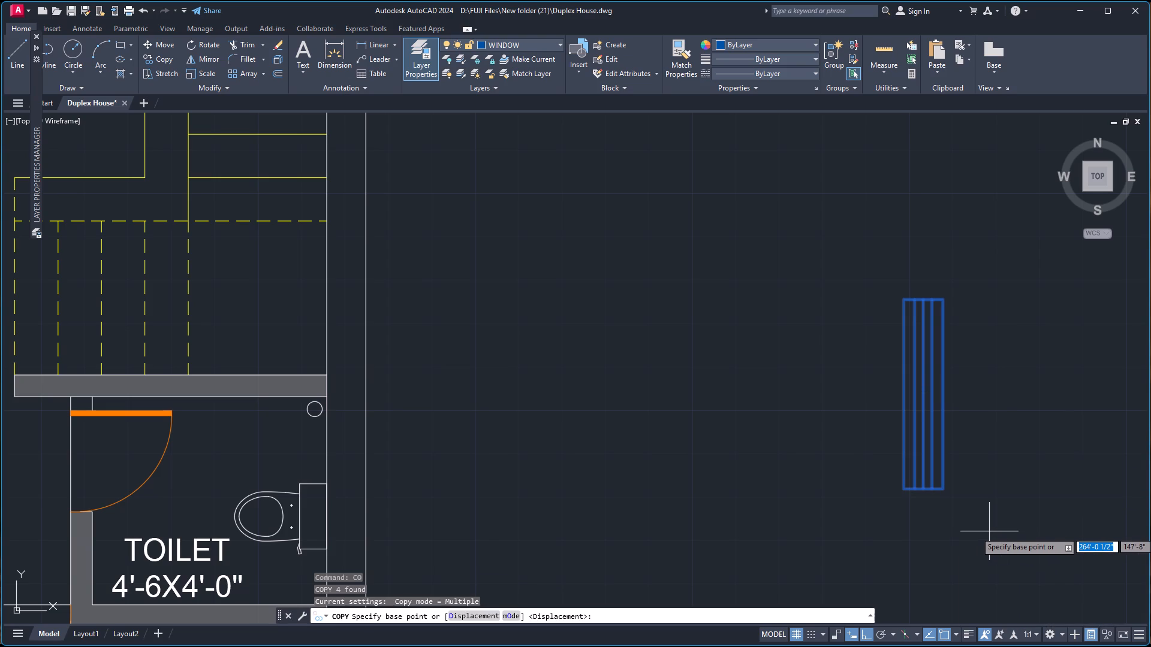
left_click(902, 396)
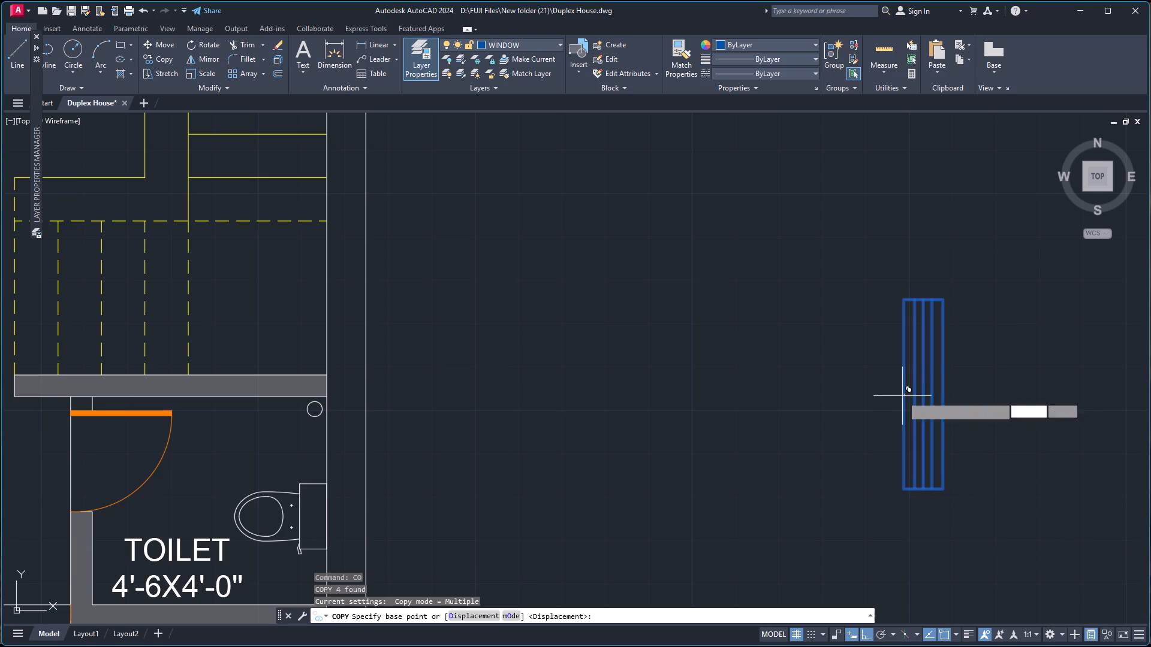
scroll(754, 374, "down", 5)
scroll(696, 335, "up", 3)
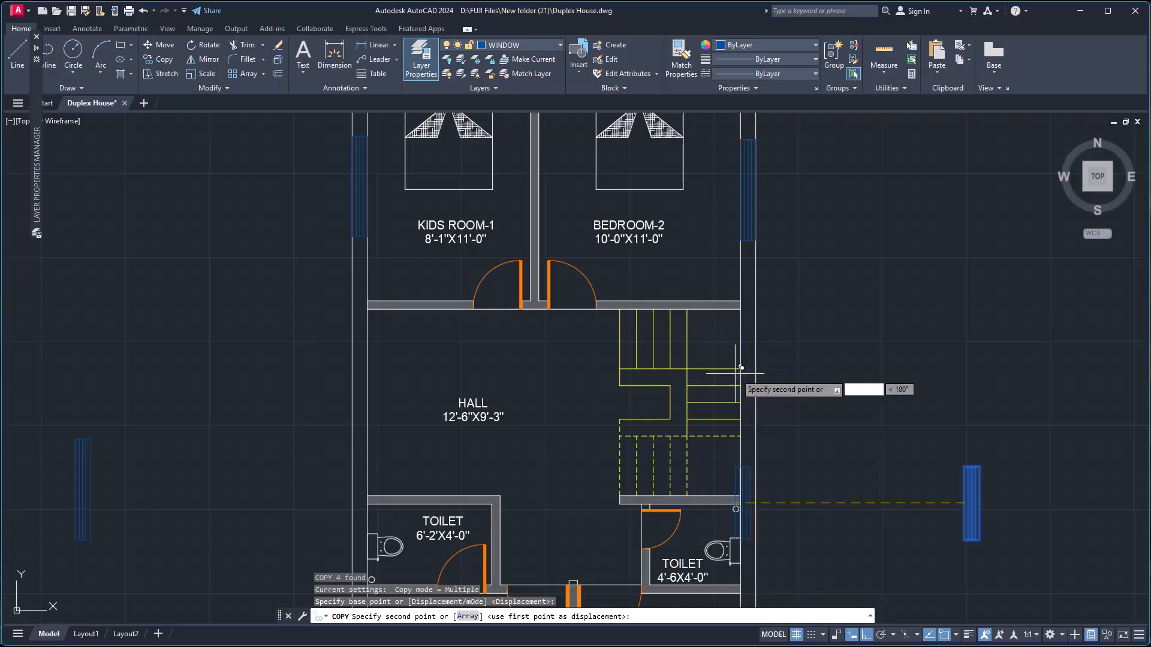
right_click(730, 355)
left_click(795, 423)
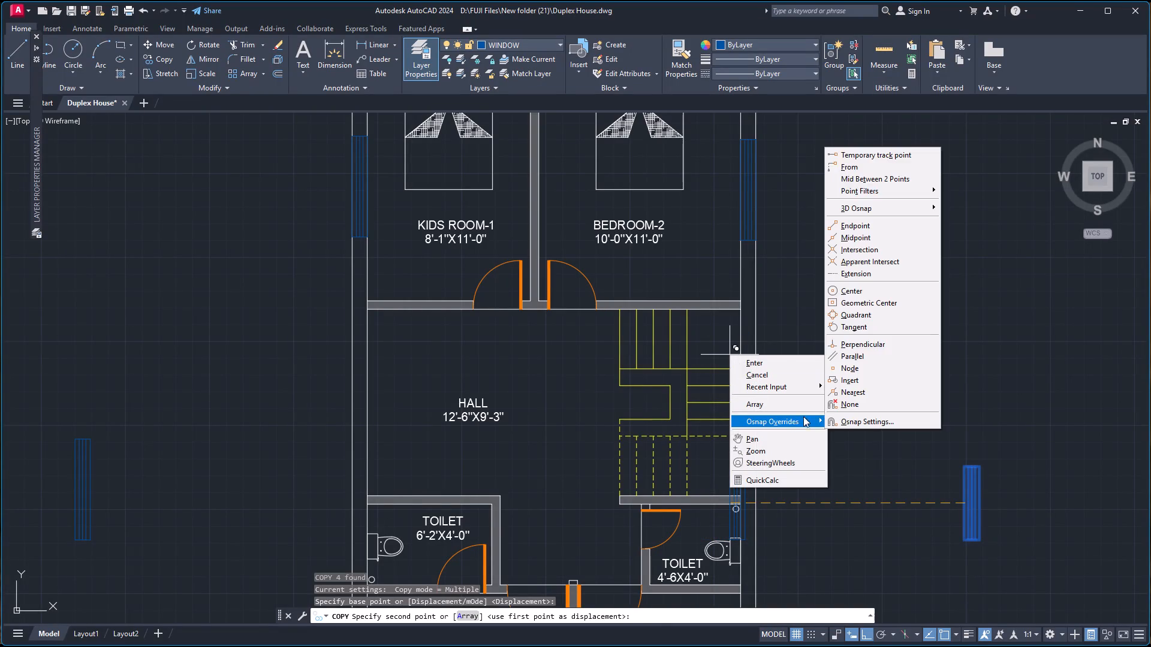
left_click(875, 176)
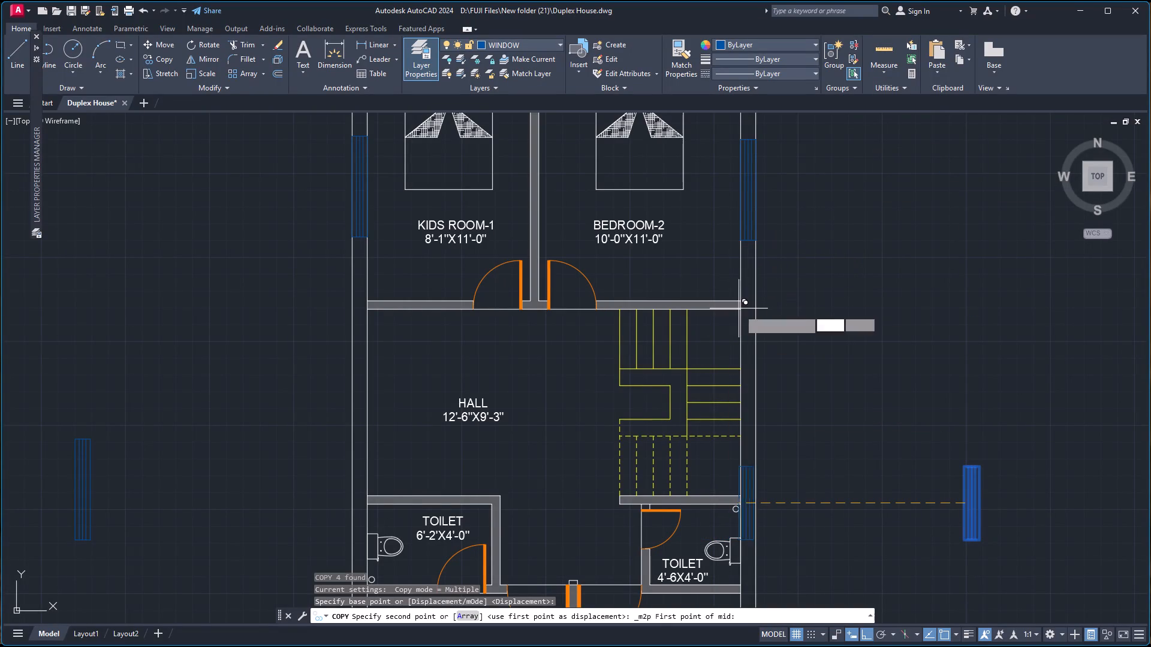
left_click(740, 310)
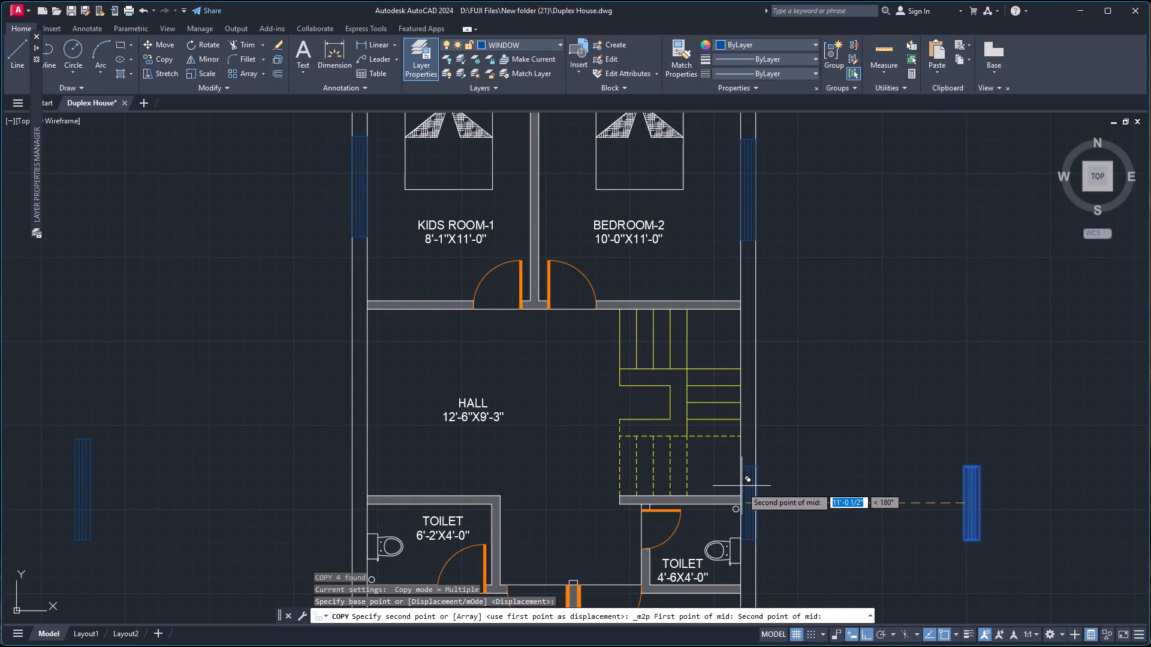
left_click(740, 492)
Copy the shortened window to the second plan's Hall outer wall face, midway between the Kids Room-1 and toilet wall levels.
scroll(790, 413, "down", 2)
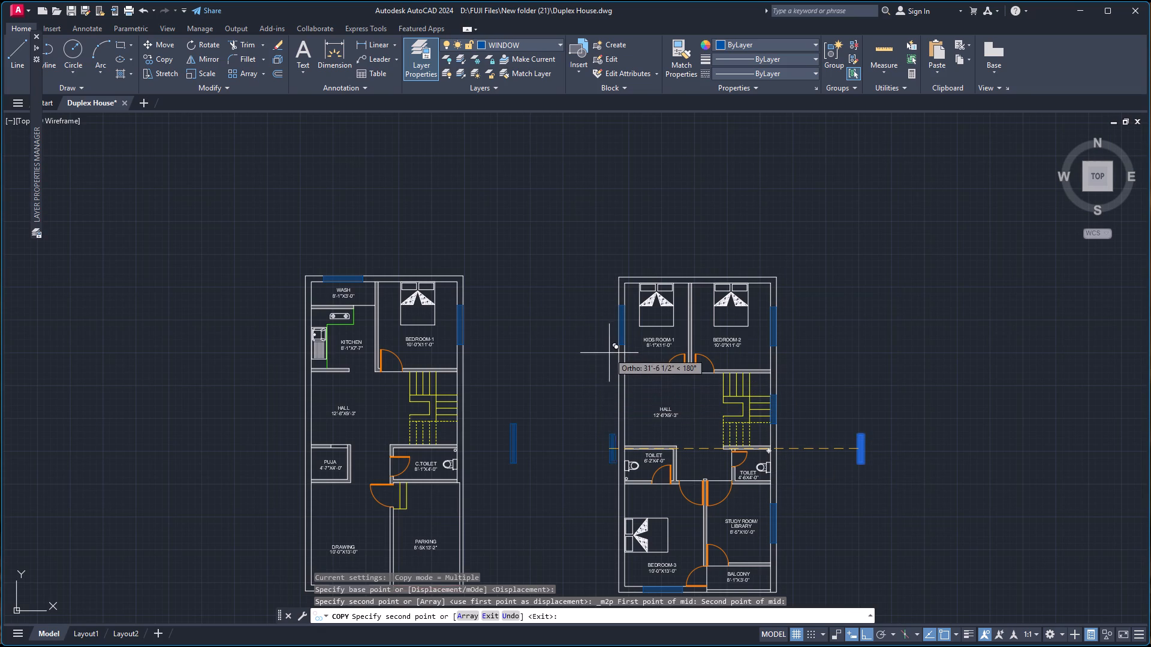
scroll(608, 352, "up", 3)
right_click(619, 457)
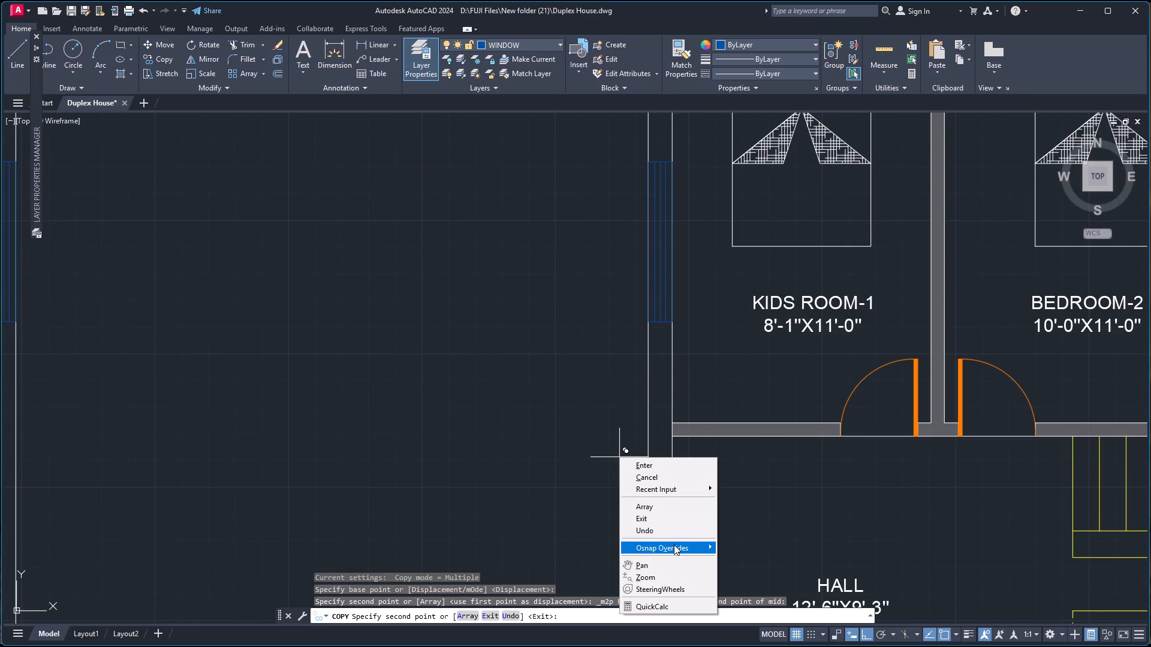
left_click(674, 546)
left_click(774, 310)
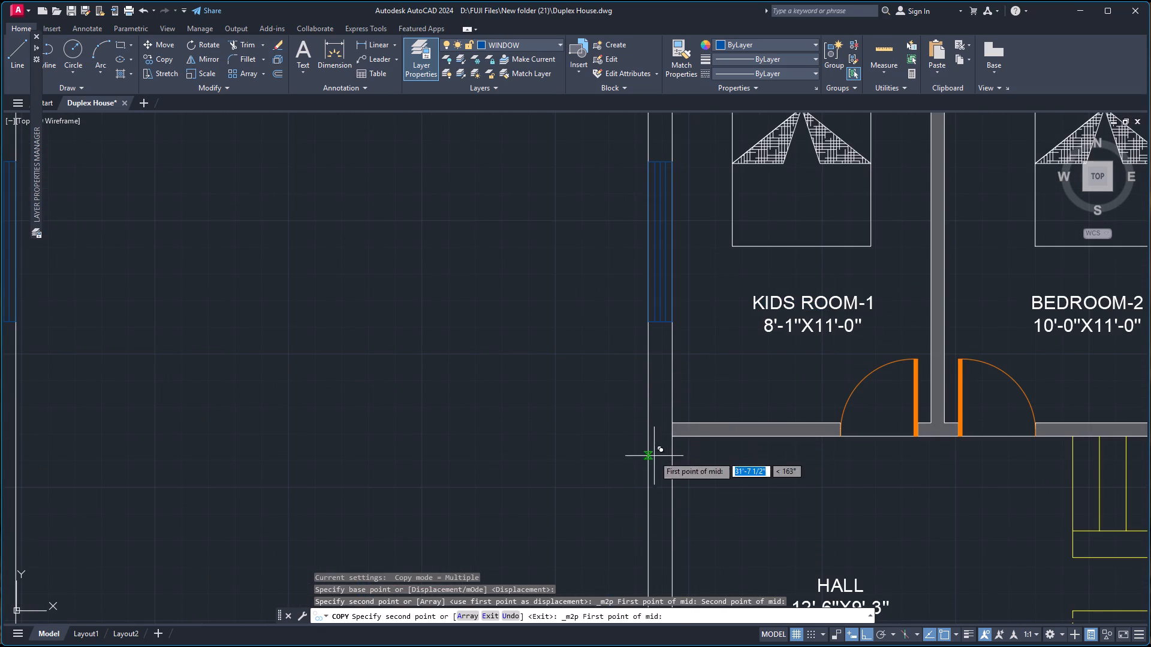
left_click(647, 422)
scroll(666, 413, "down", 4)
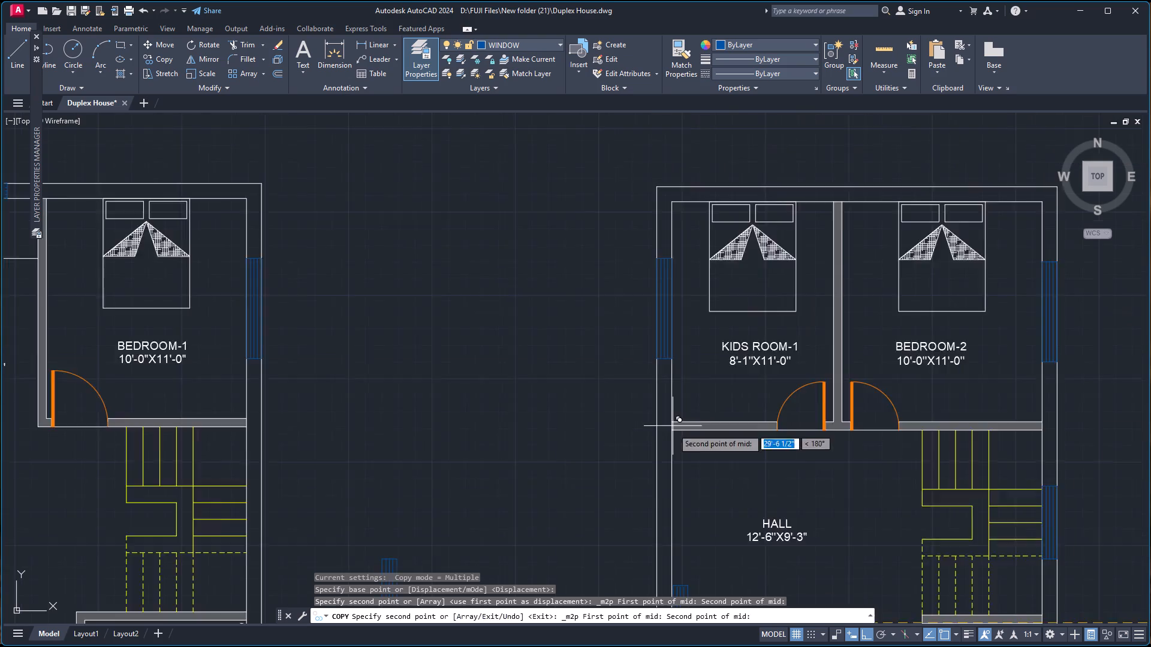
scroll(669, 542, "up", 3)
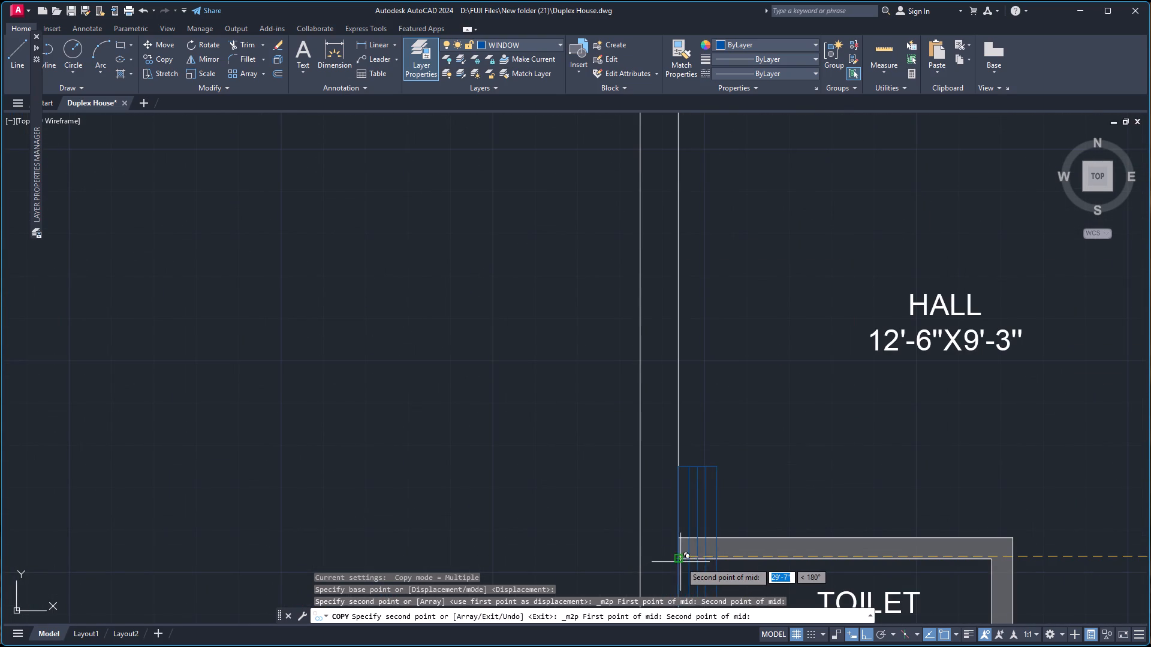
left_click(640, 561)
Copy the shortened window into the first plan's staircase outer wall, midway between the Bedroom-1 and C.Toilet wall corners.
scroll(772, 431, "down", 4)
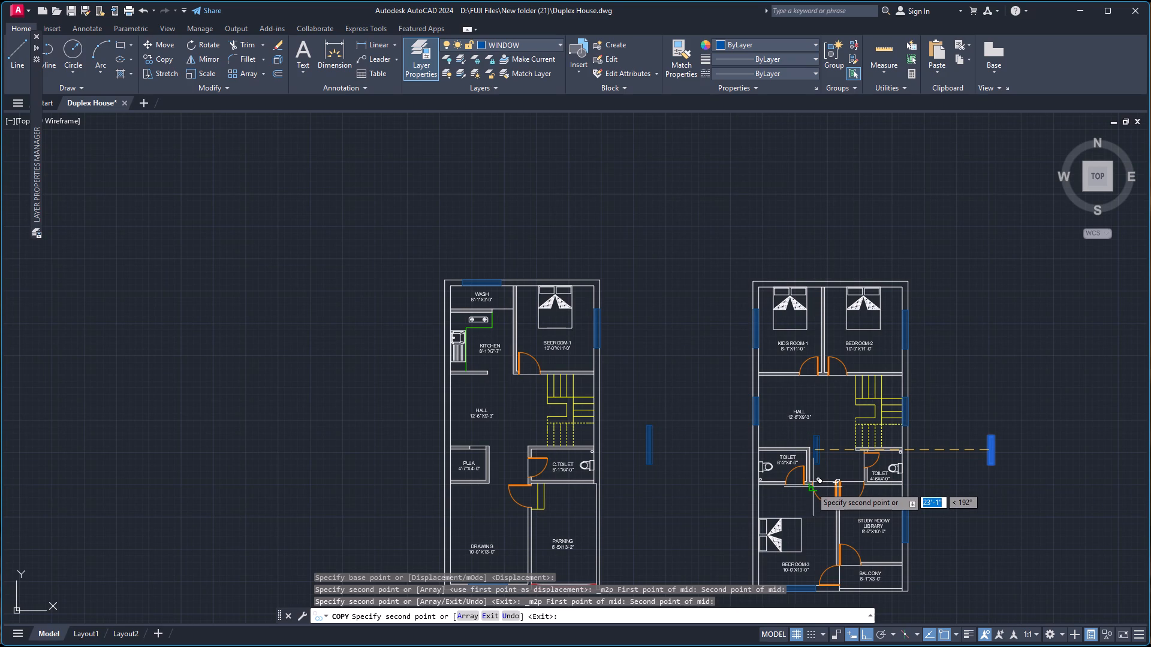
scroll(649, 542, "down", 3)
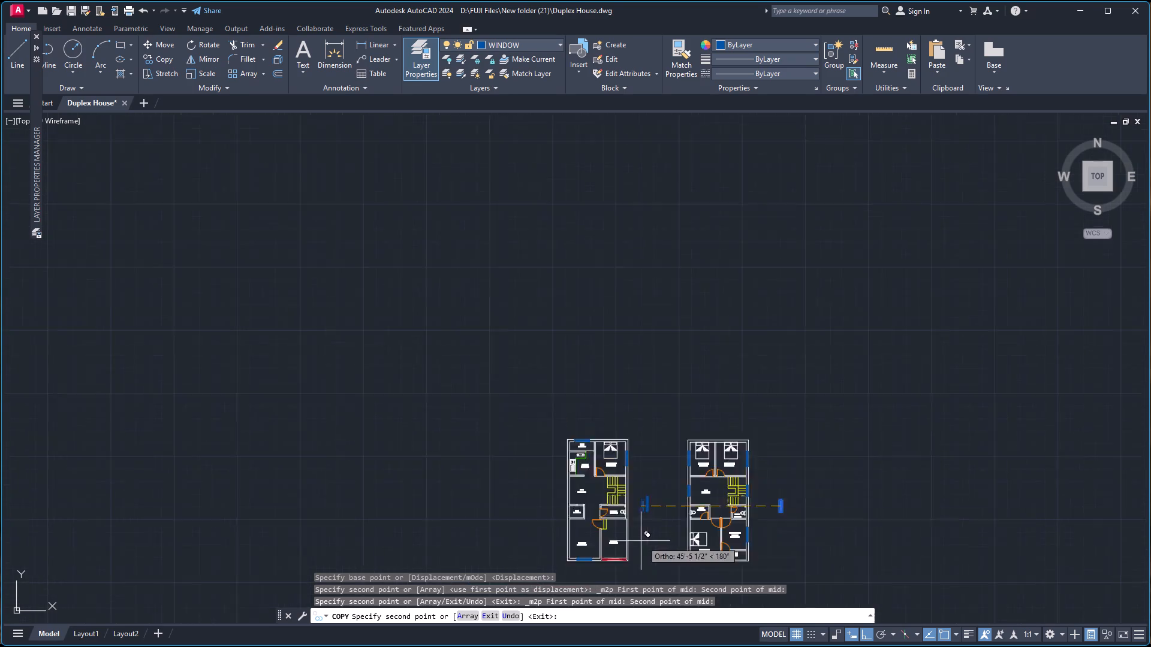
scroll(608, 571, "up", 3)
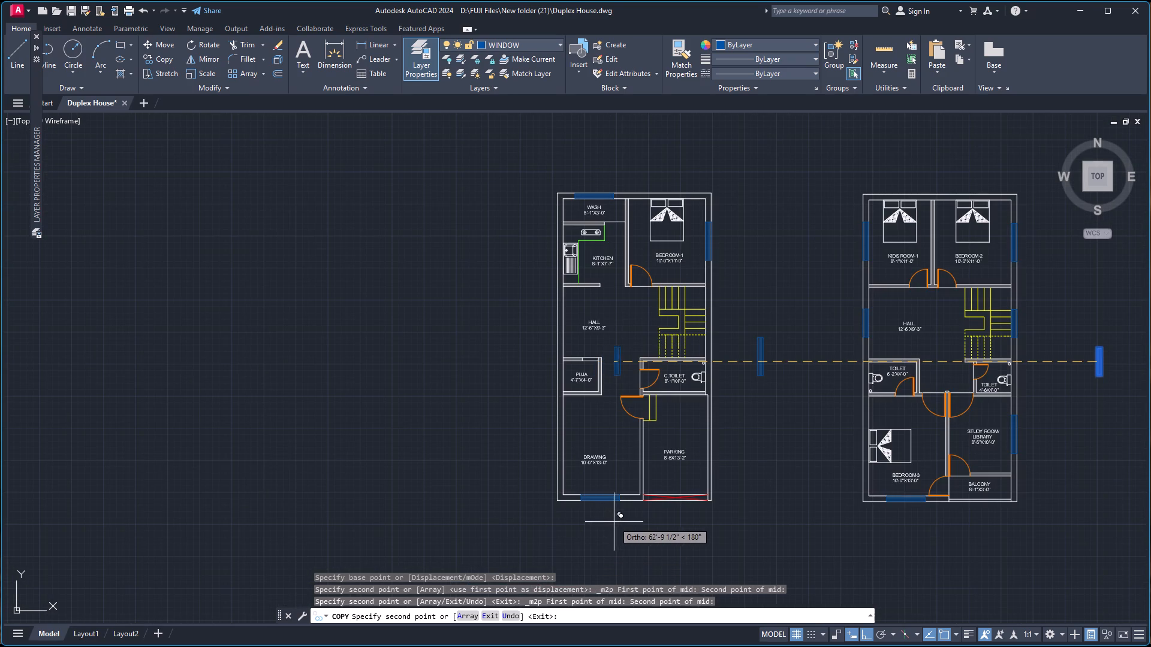
scroll(586, 452, "up", 1)
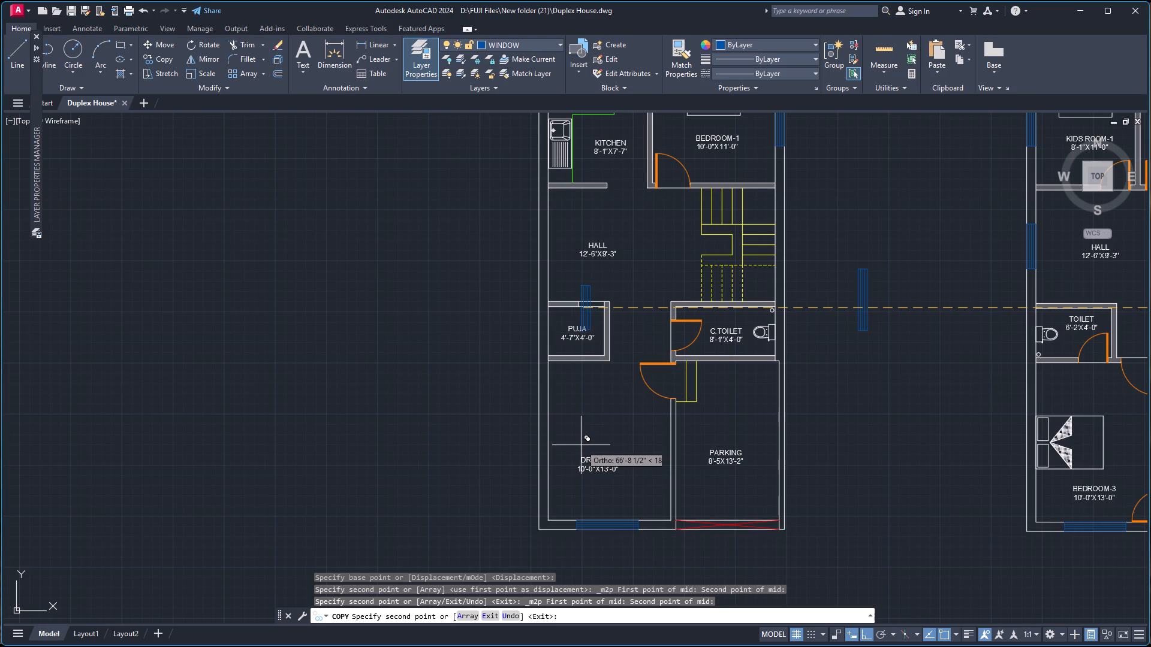
right_click(672, 284)
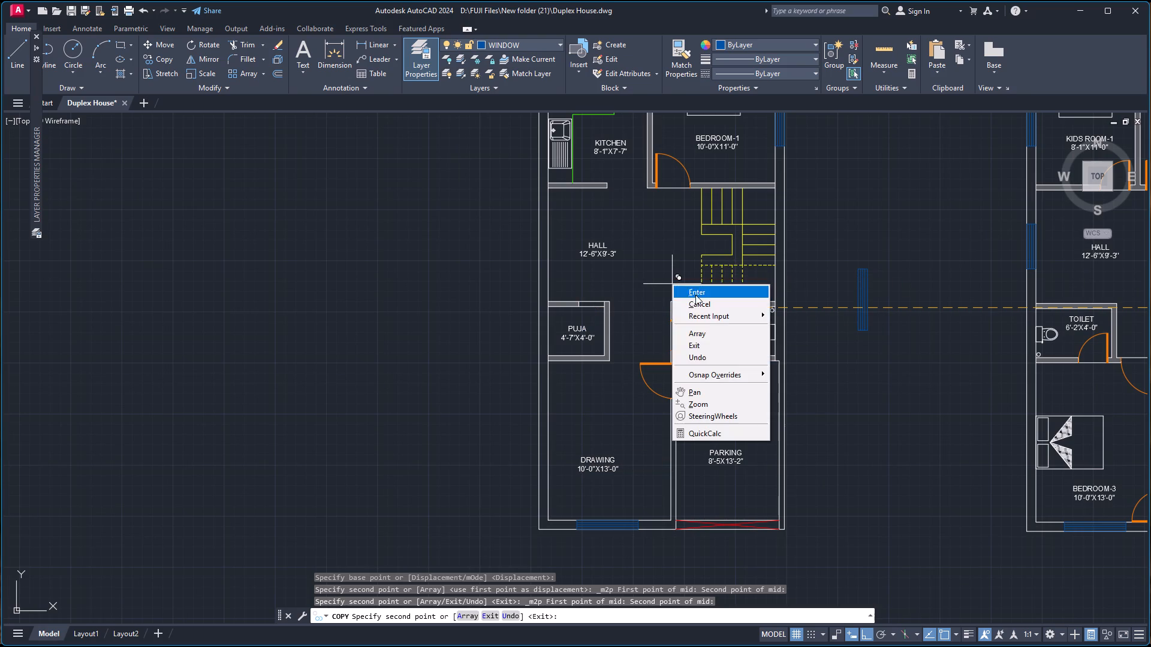
left_click(710, 370)
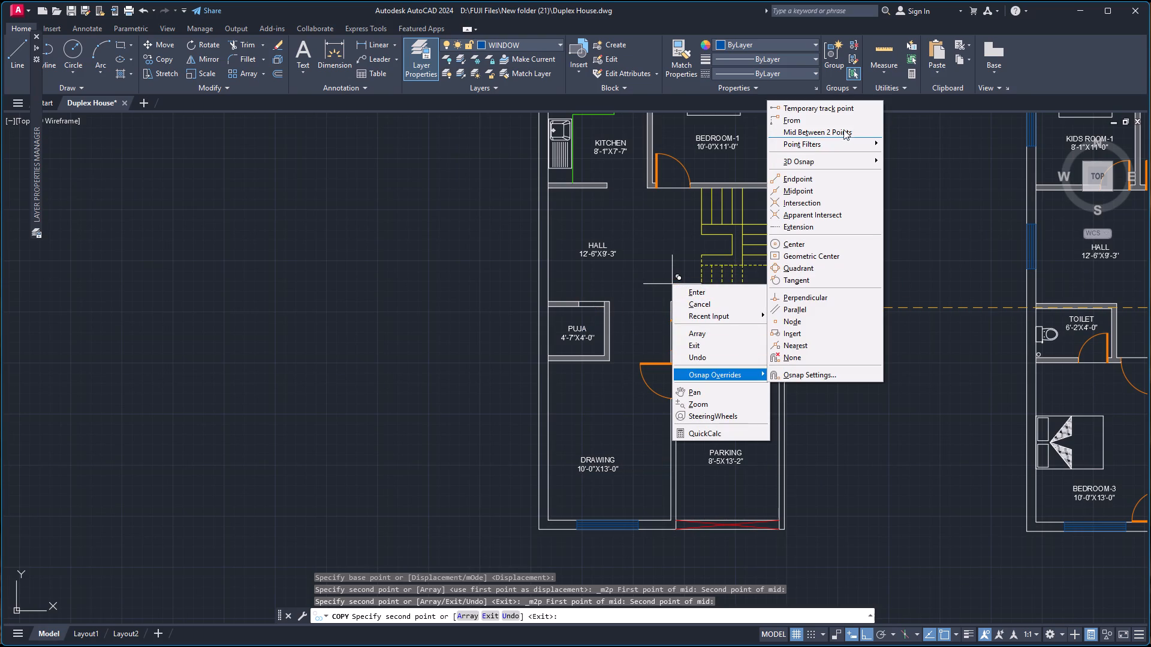
left_click(844, 128)
scroll(778, 189, "up", 2)
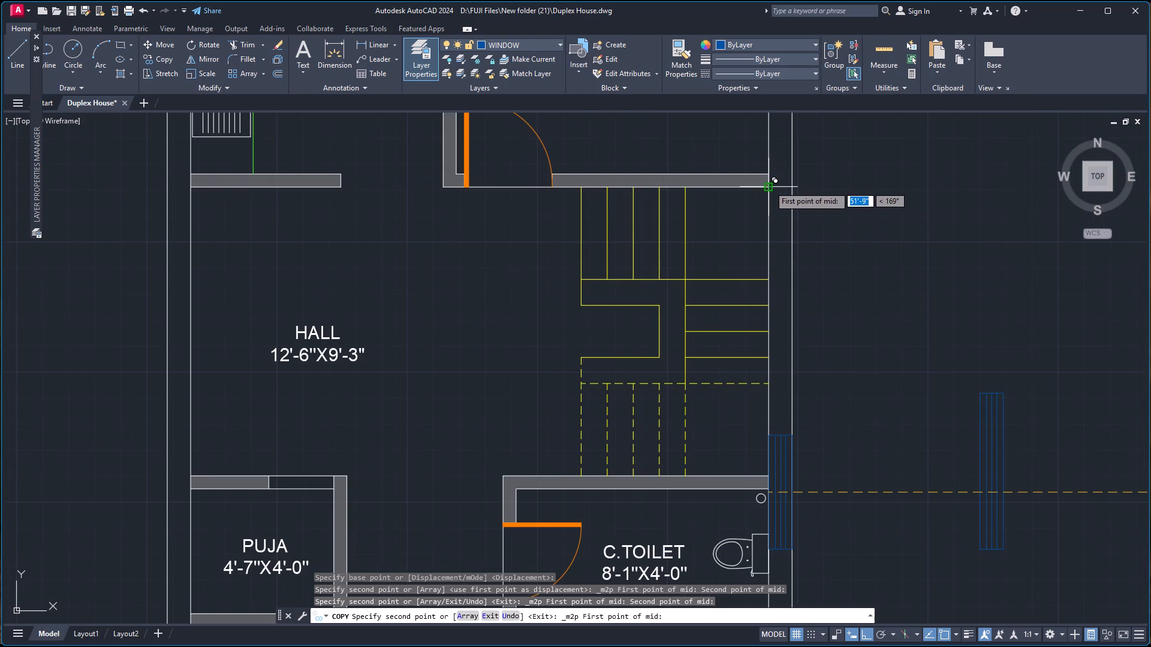
left_click(769, 186)
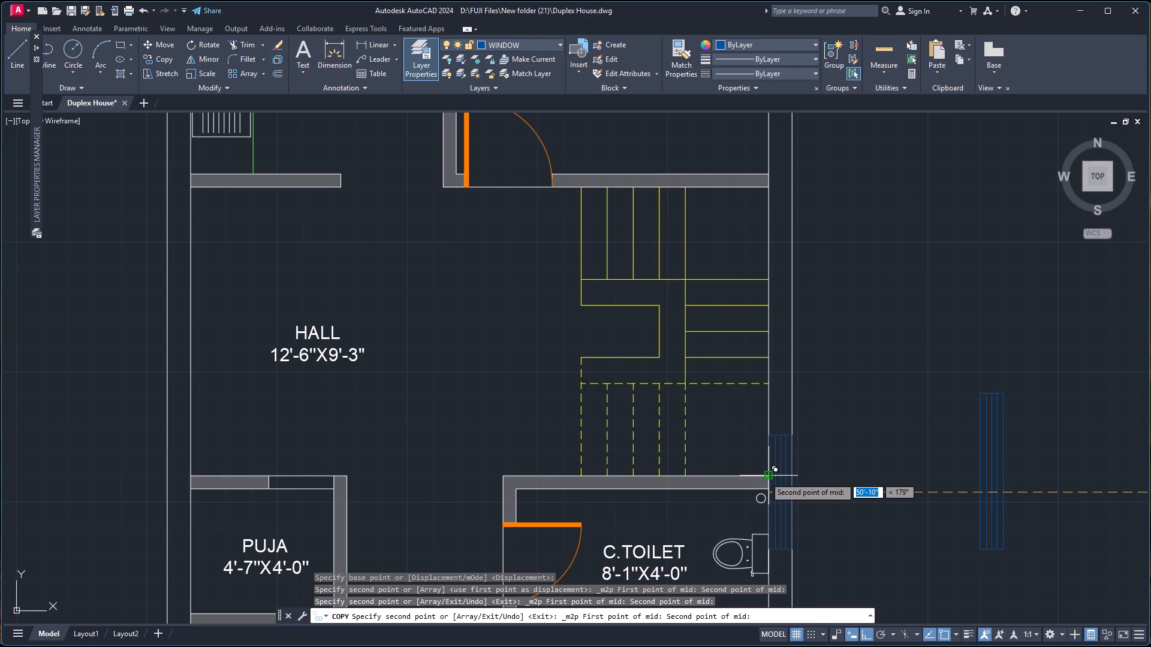
left_click(765, 477)
Copy the shortened window to the Kitchen's outer wall face, midway between its wash-side and hall-side wall levels.
scroll(791, 261, "down", 2)
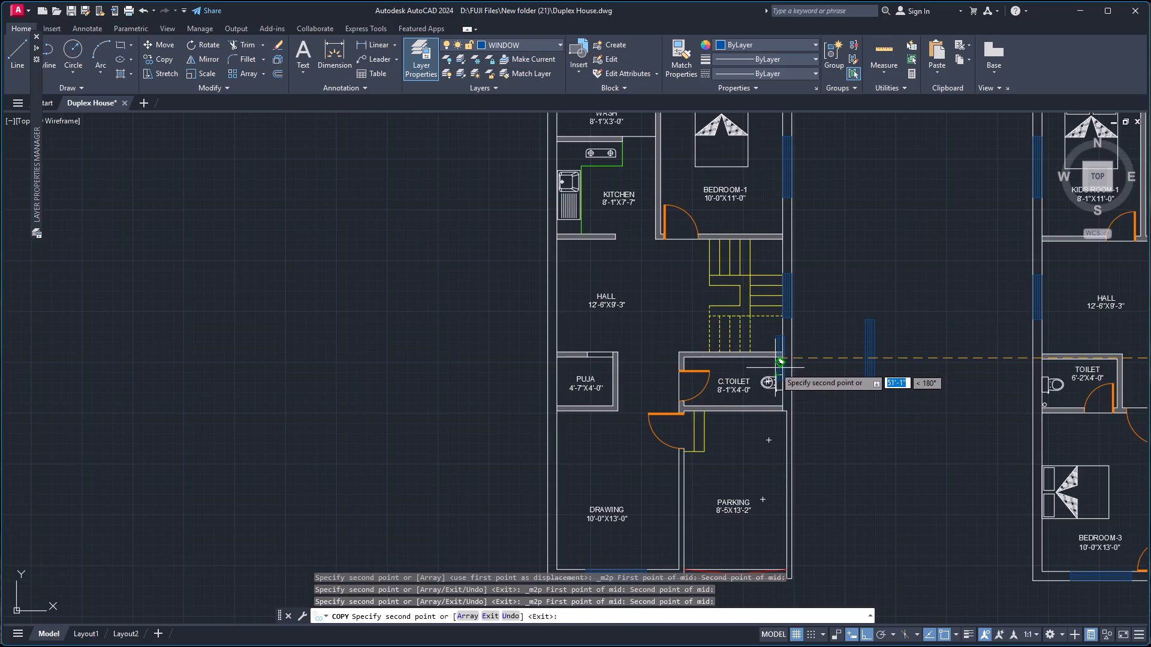
right_click(577, 291)
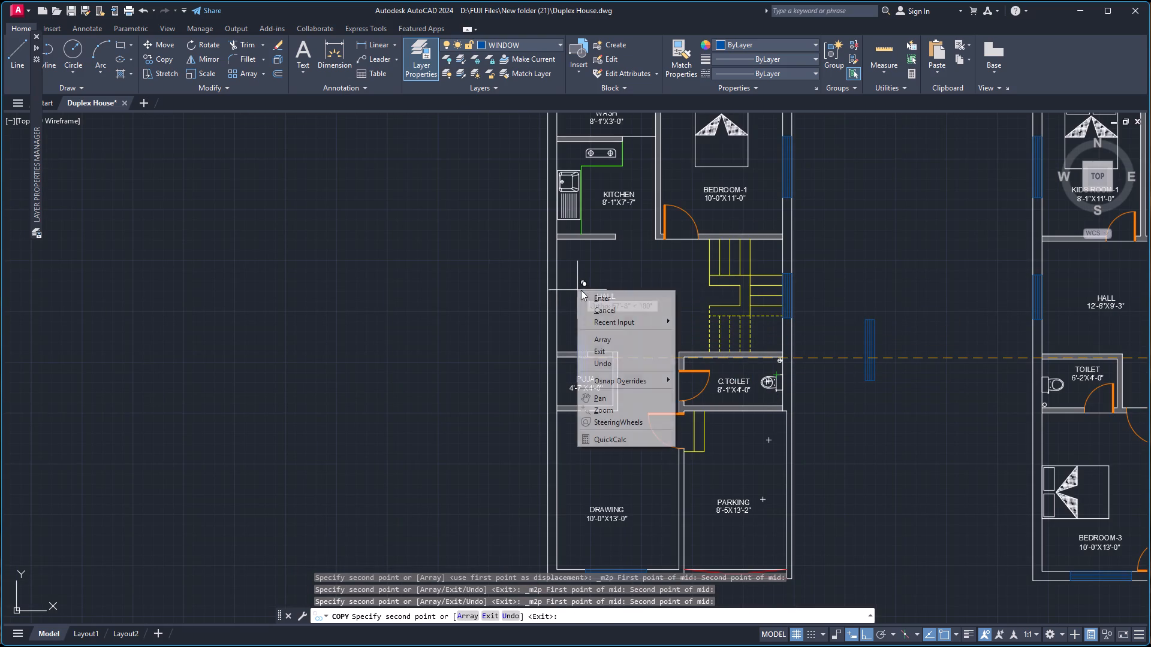
left_click(640, 382)
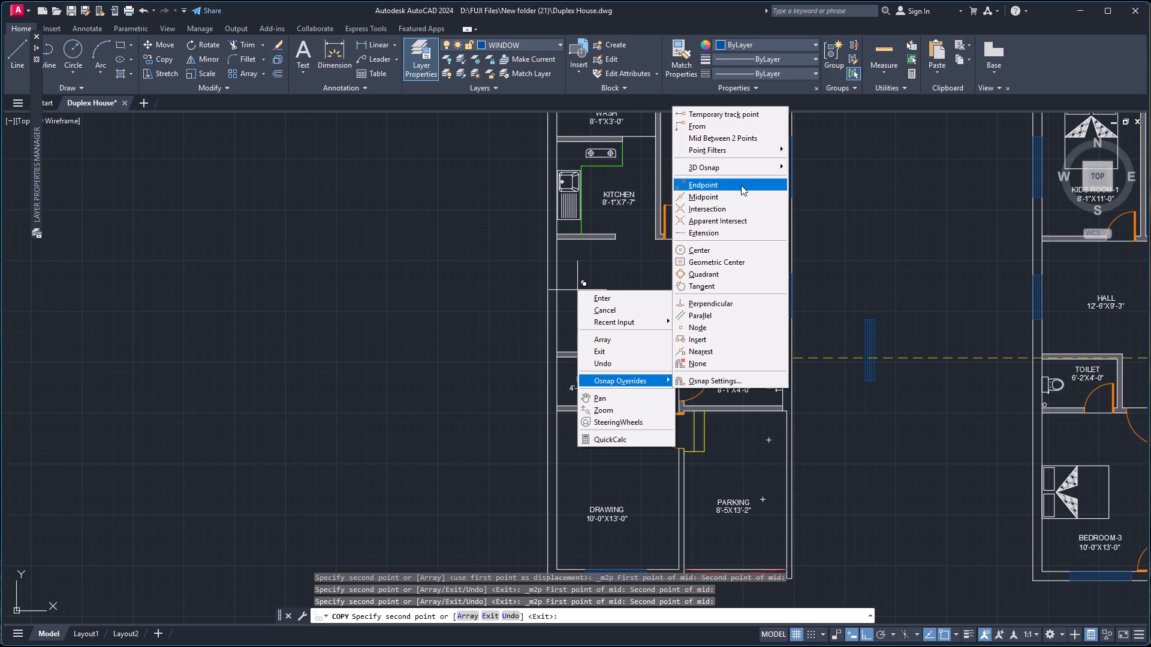
left_click(751, 135)
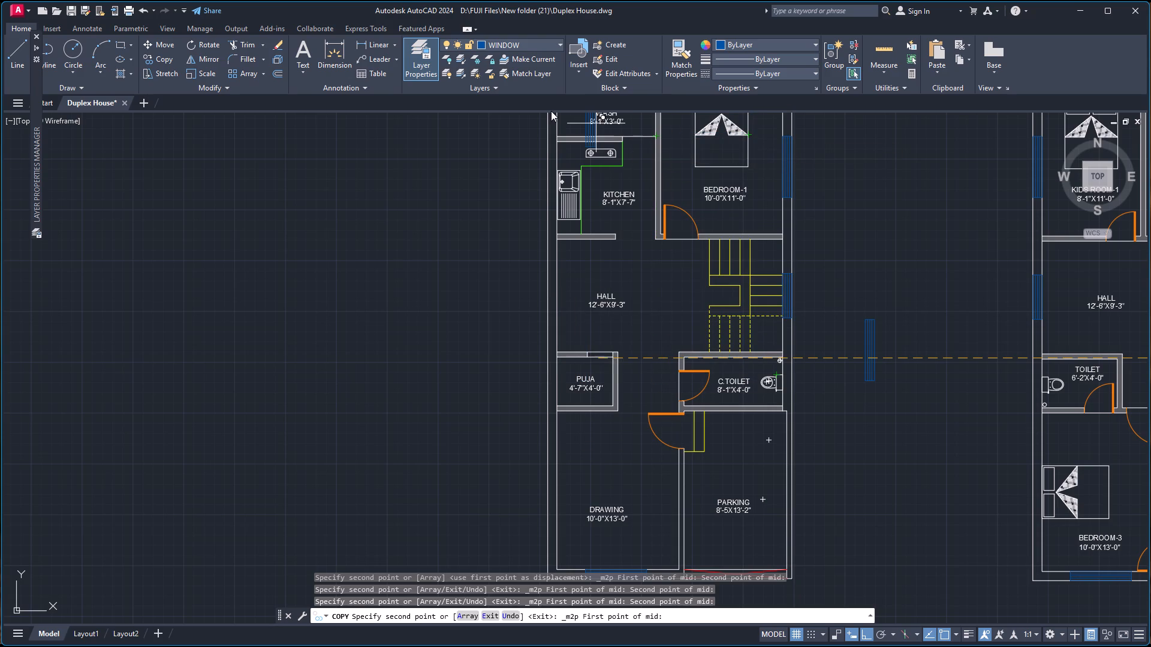
scroll(552, 131, "down", 3)
scroll(554, 135, "up", 4)
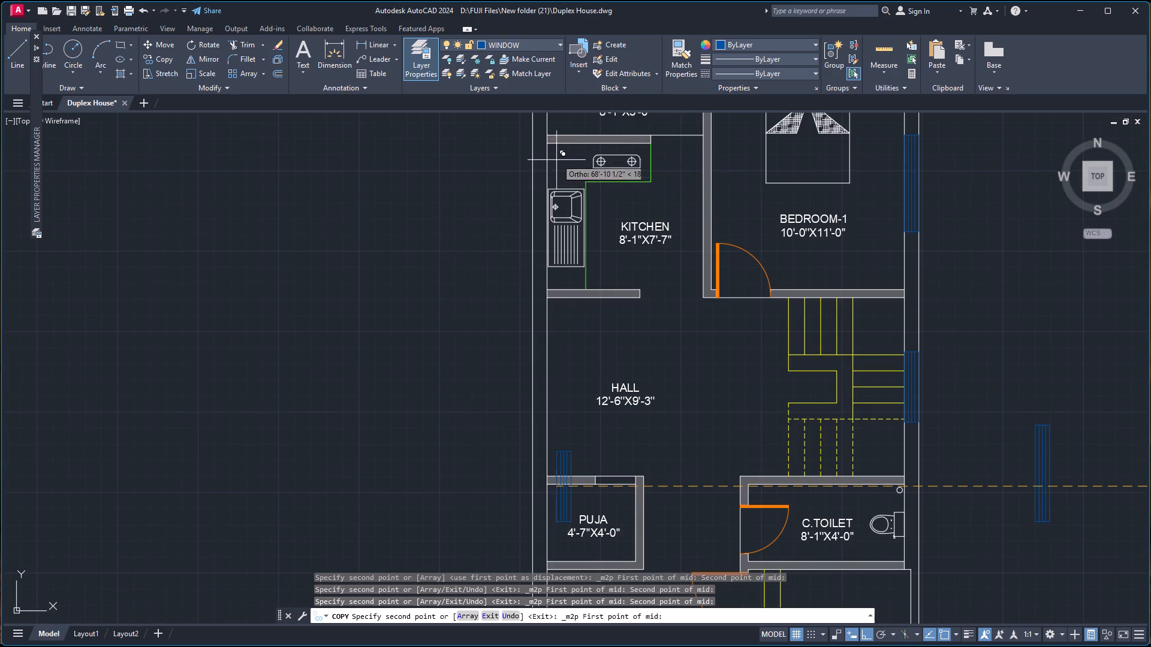
scroll(551, 149, "up", 2)
scroll(533, 130, "down", 2)
scroll(533, 126, "up", 1)
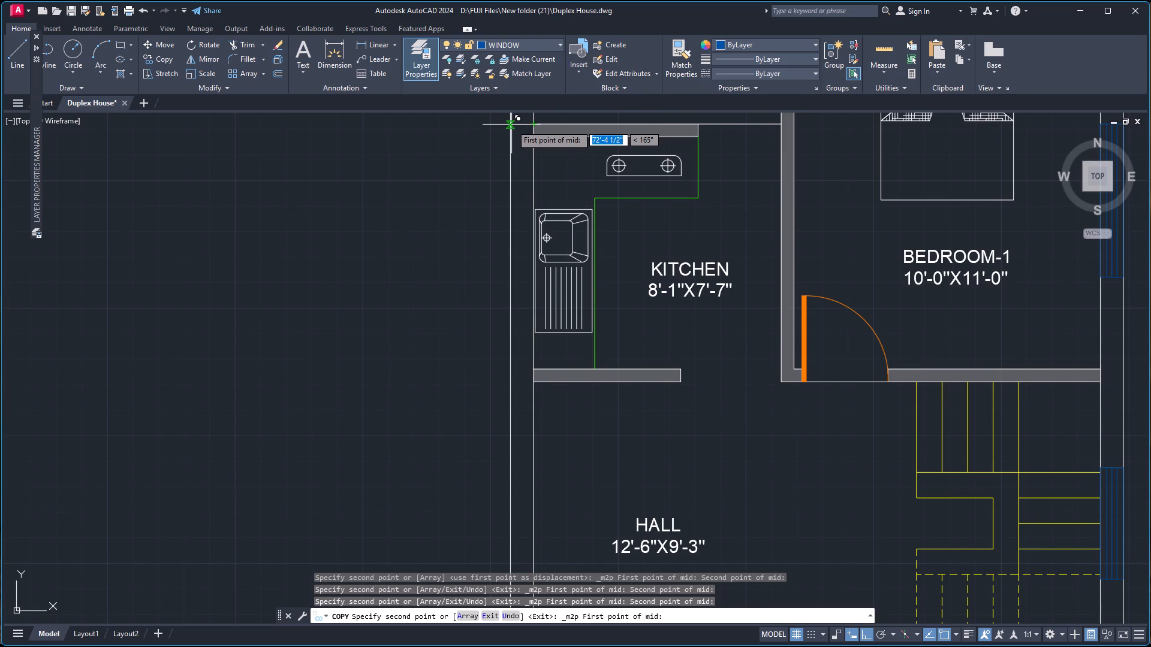
left_click(510, 125)
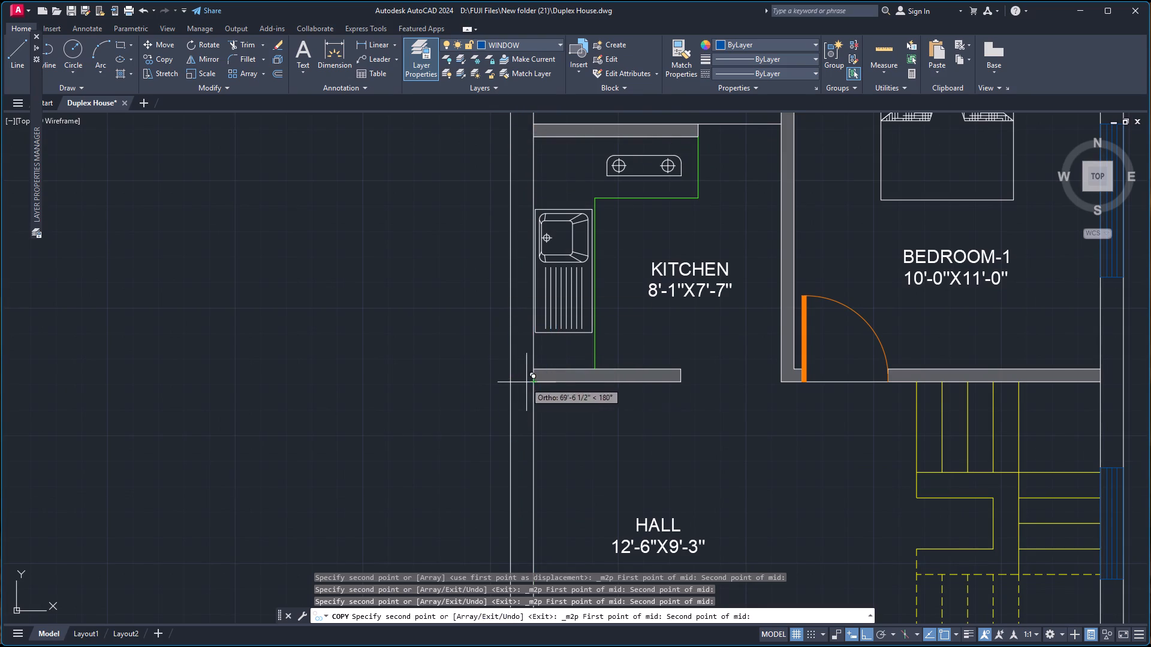
left_click(509, 383)
Copy the shortened window to the first plan's Hall outer wall face, midway between the Puja and Kitchen wall levels, and finish copying.
scroll(565, 292, "down", 3)
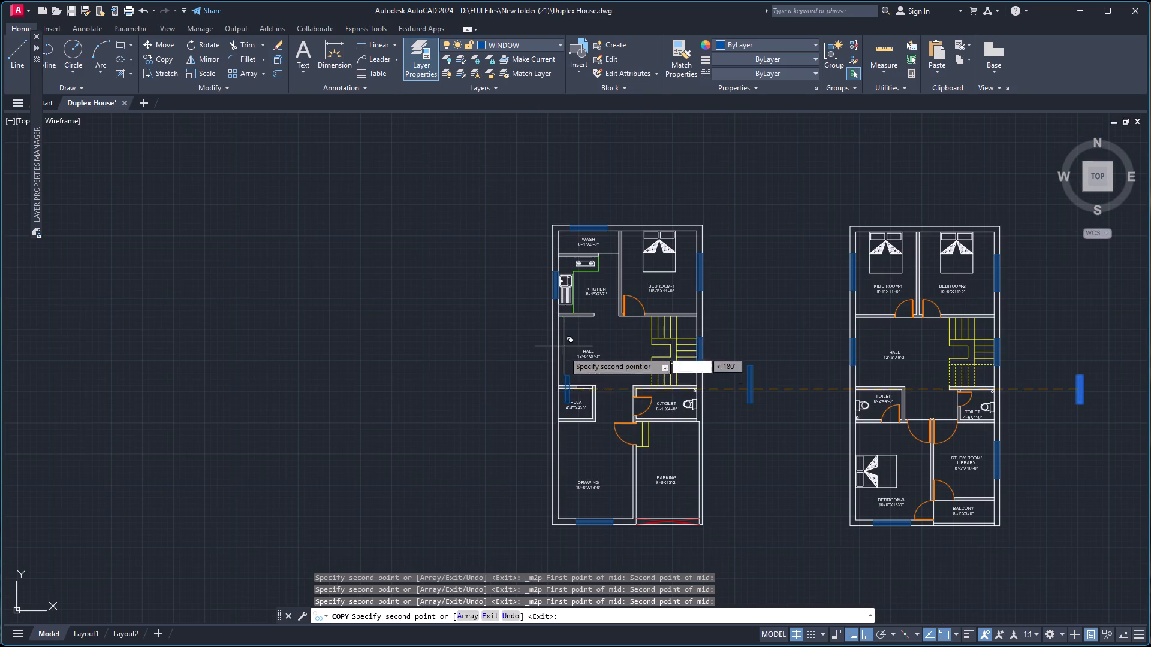
scroll(564, 394, "up", 3)
right_click(564, 290)
left_click(587, 378)
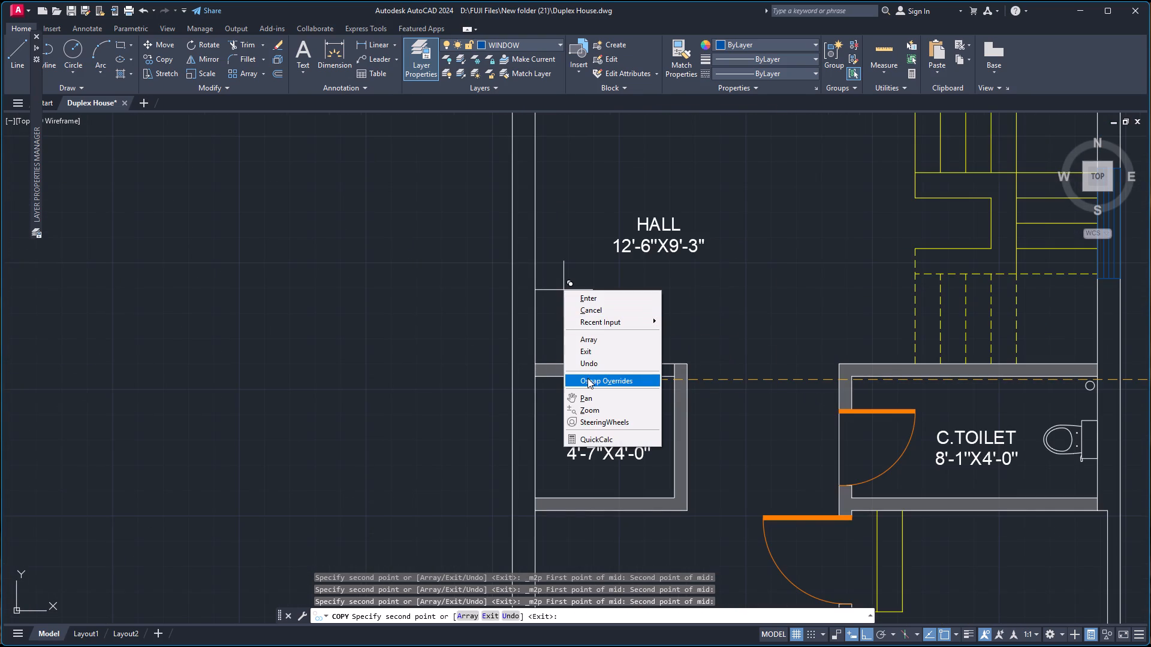
left_click(710, 138)
scroll(603, 240, "down", 2)
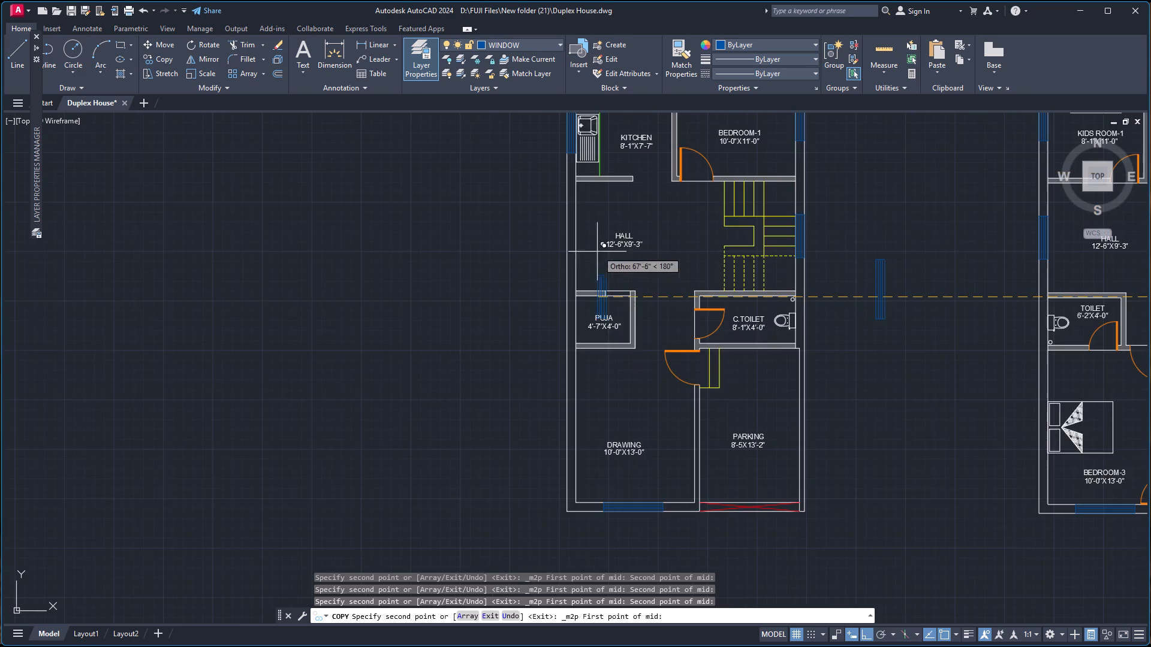
scroll(585, 285, "up", 2)
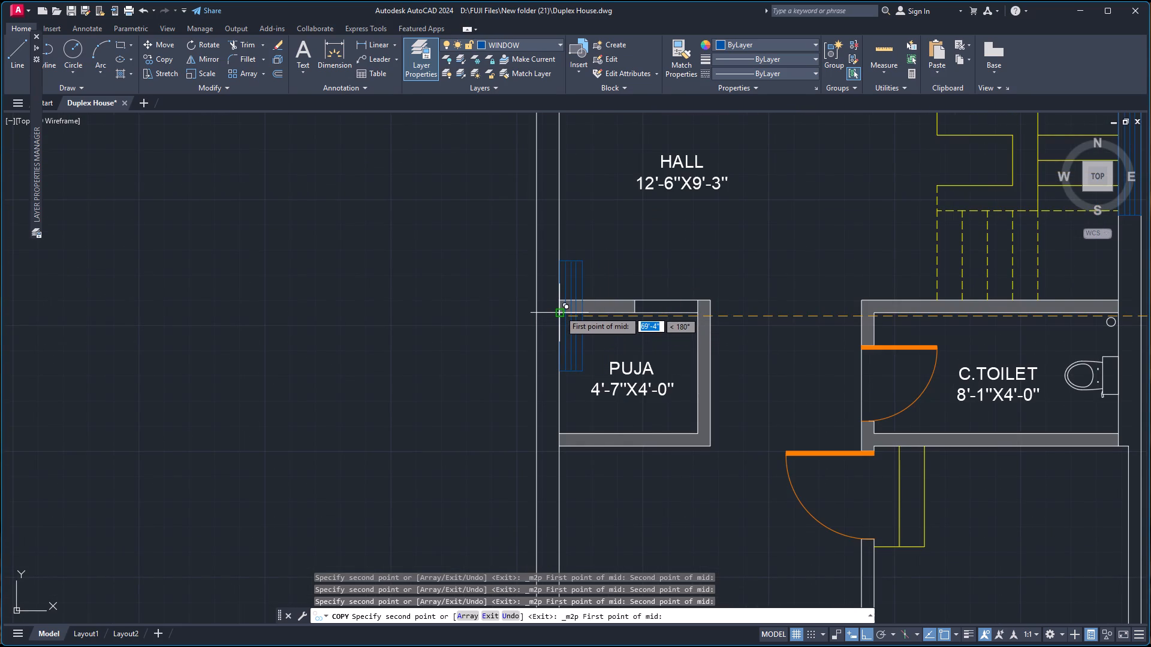
left_click(538, 315)
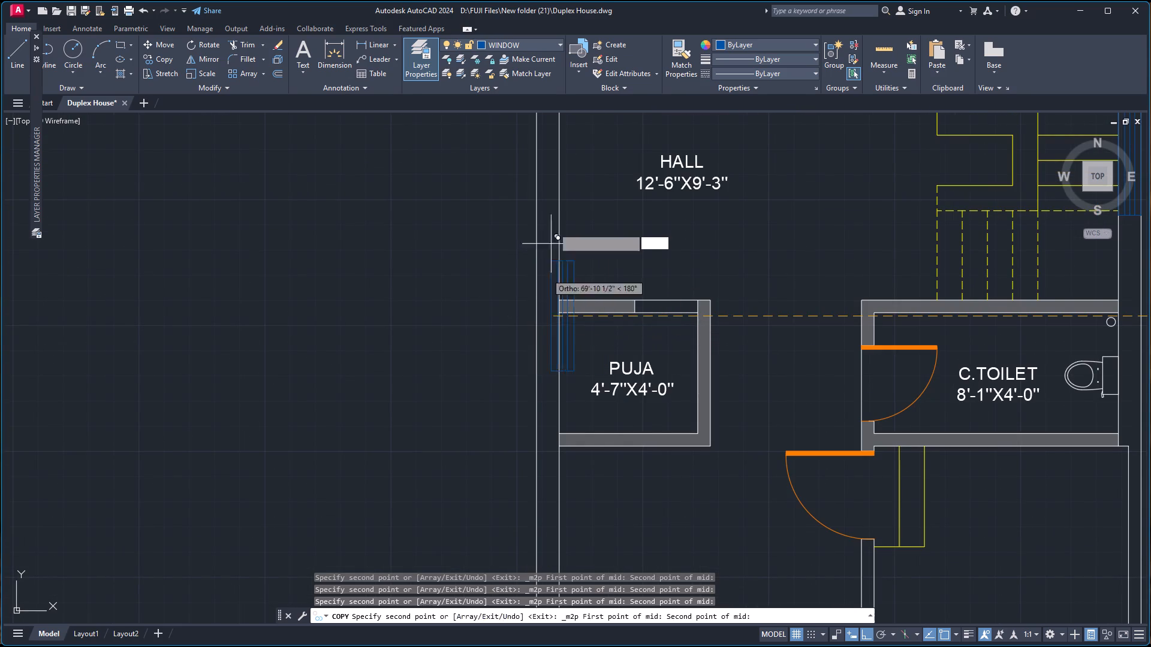
scroll(557, 212, "down", 4)
scroll(557, 195, "up", 4)
scroll(544, 134, "down", 2)
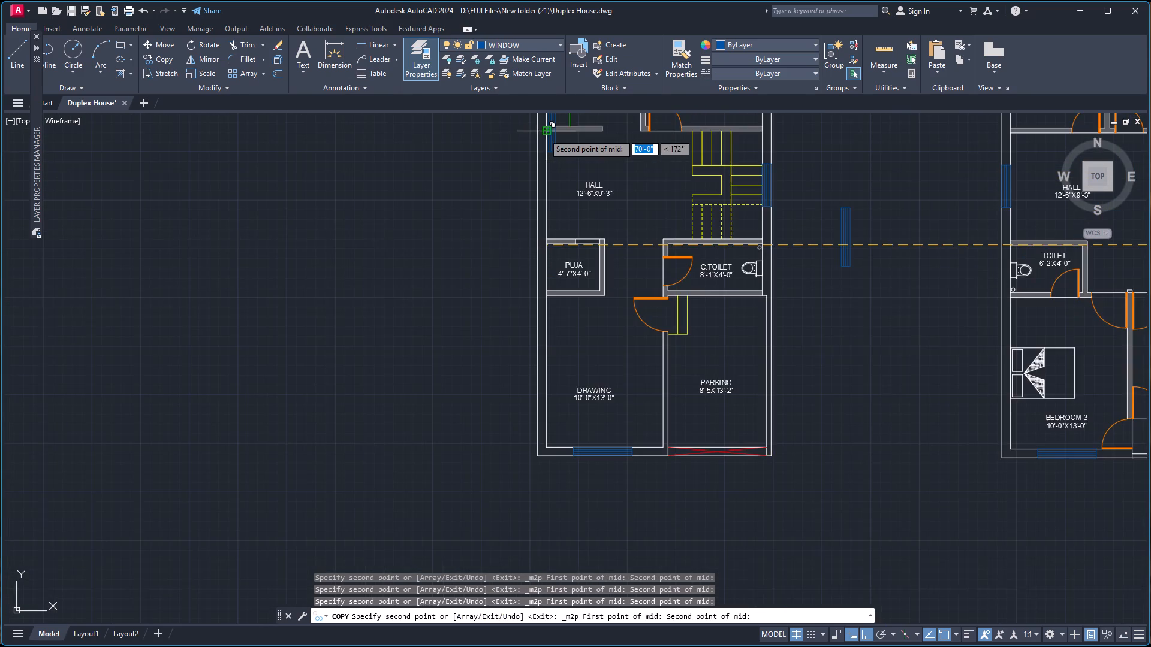
scroll(544, 134, "up", 2)
scroll(544, 119, "down", 3)
scroll(545, 105, "up", 2)
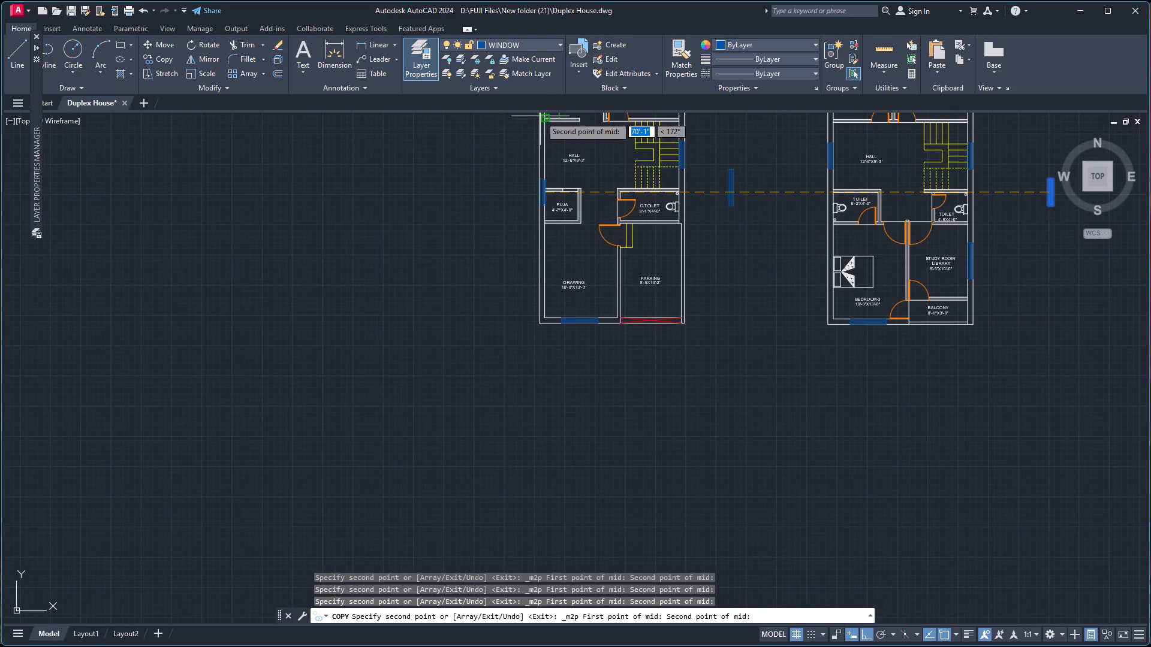
scroll(542, 115, "up", 4)
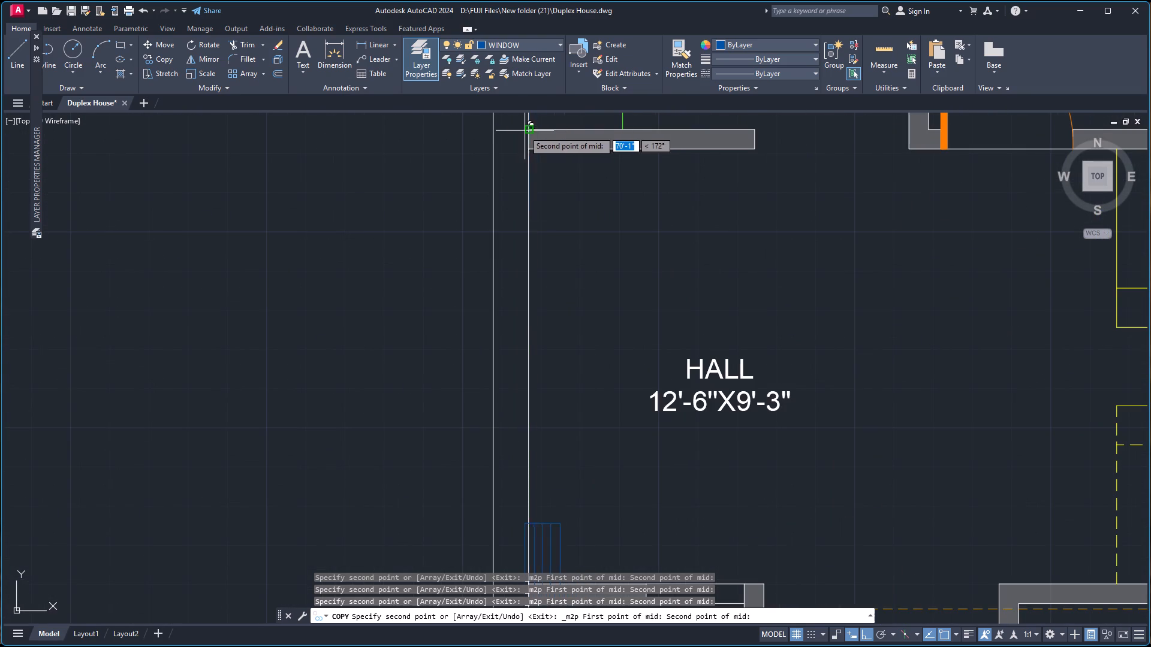
left_click(492, 131)
scroll(612, 177, "down", 3)
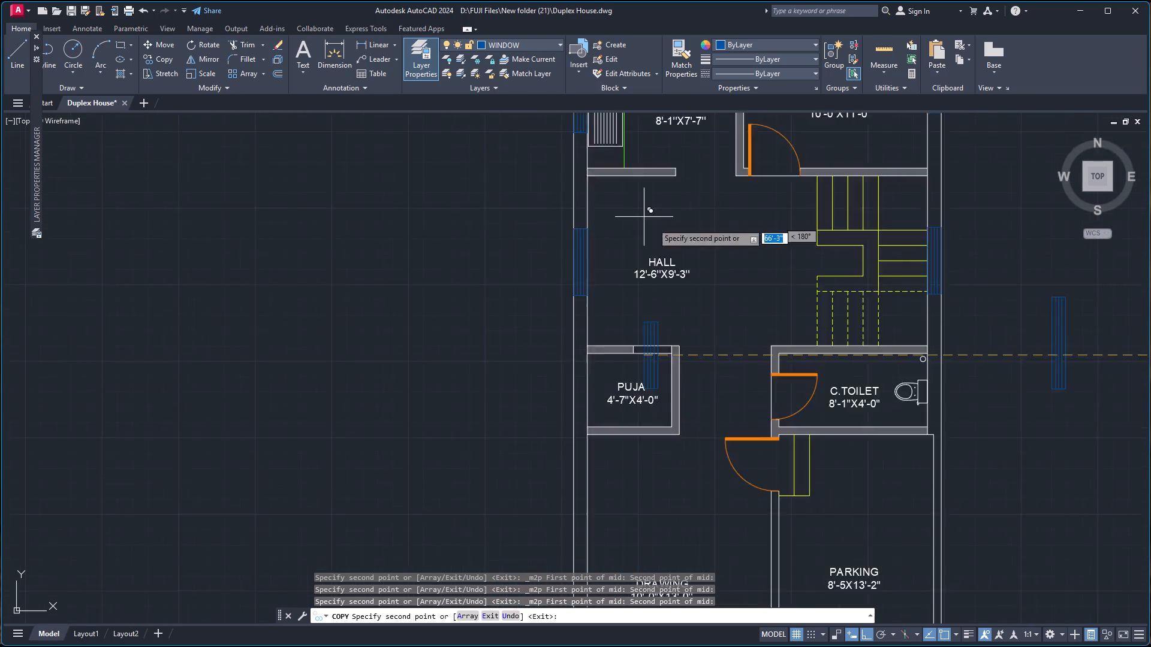
scroll(652, 223, "down", 1)
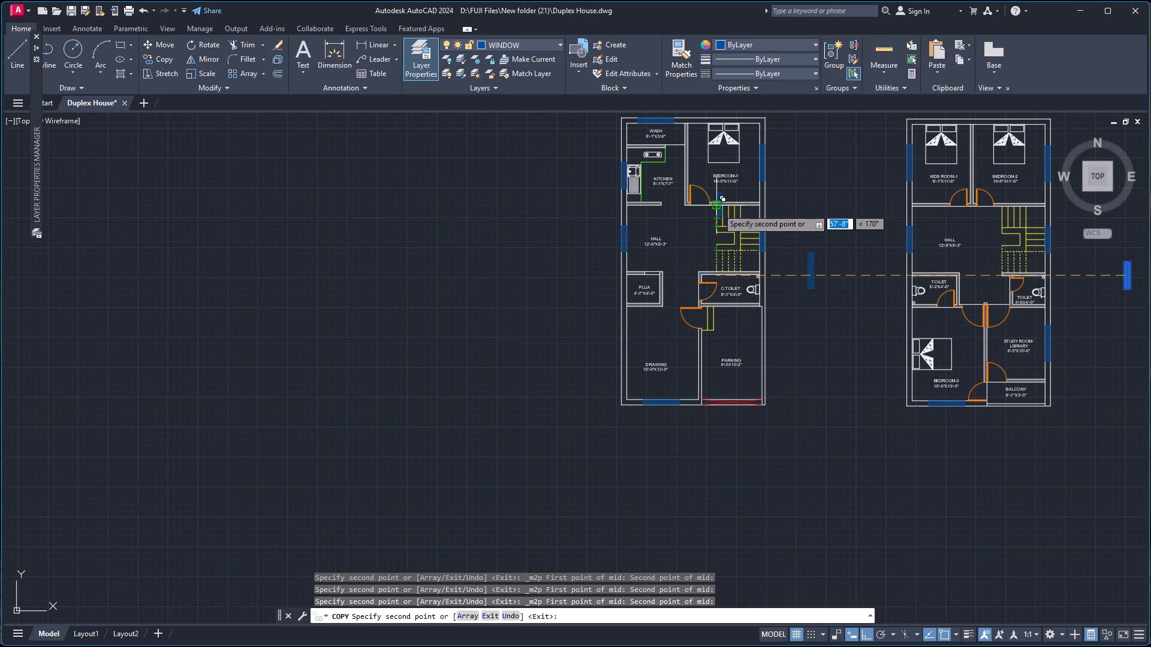
scroll(740, 188, "down", 1)
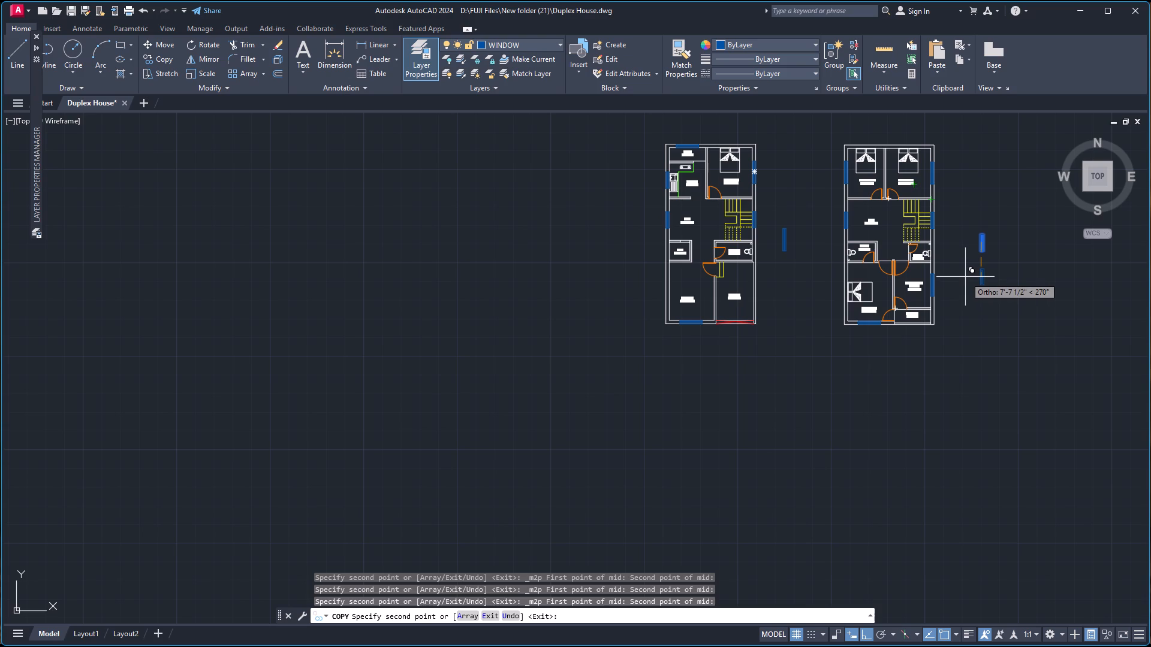
key("Escape")
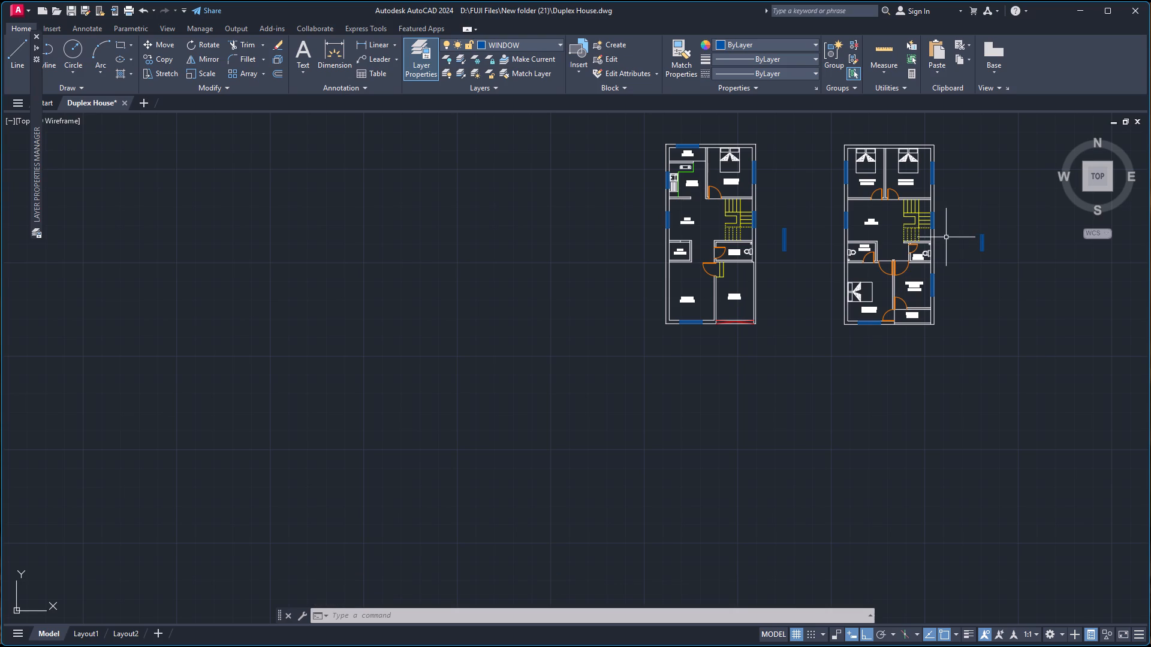
Copy the spare shortened window into the Drawing room's side outer wall, midway between the Puja wall corner and the room's front corner, and finish copying.
scroll(954, 230, "up", 3)
left_click(991, 222)
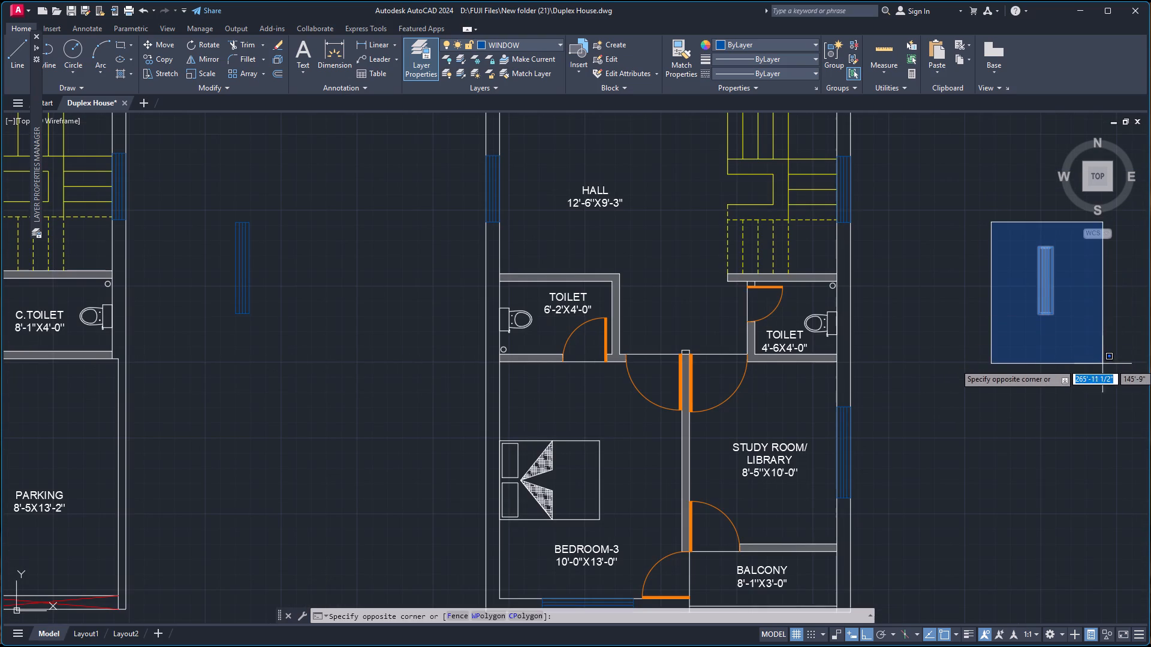
left_click(1098, 365)
type("CO")
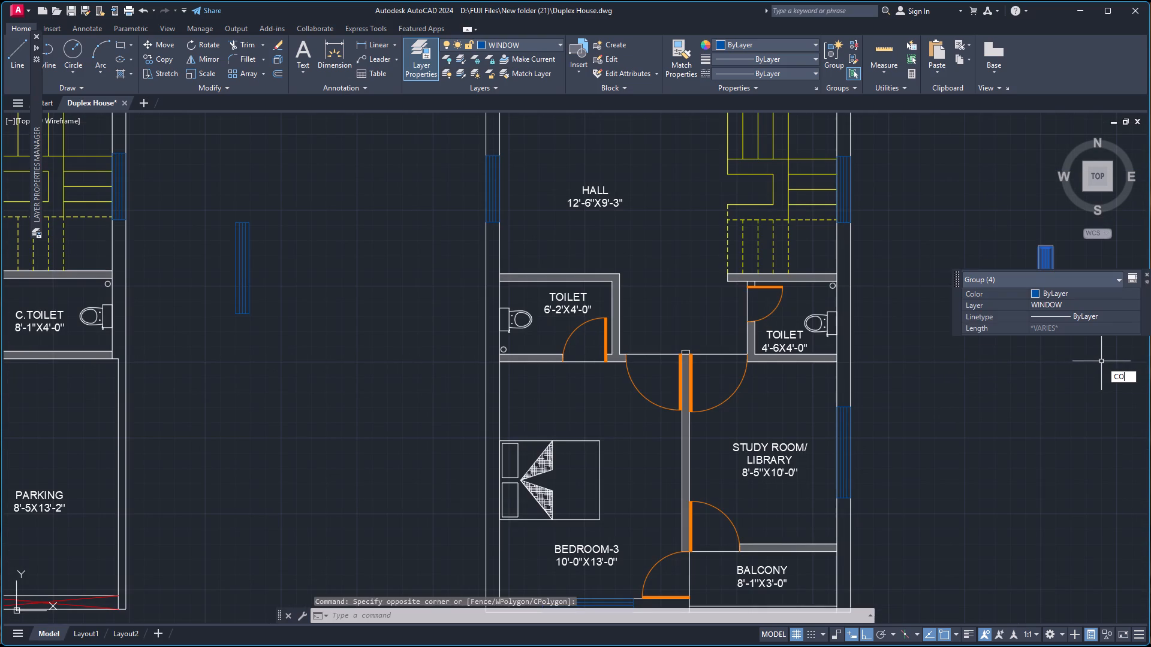
key("Return")
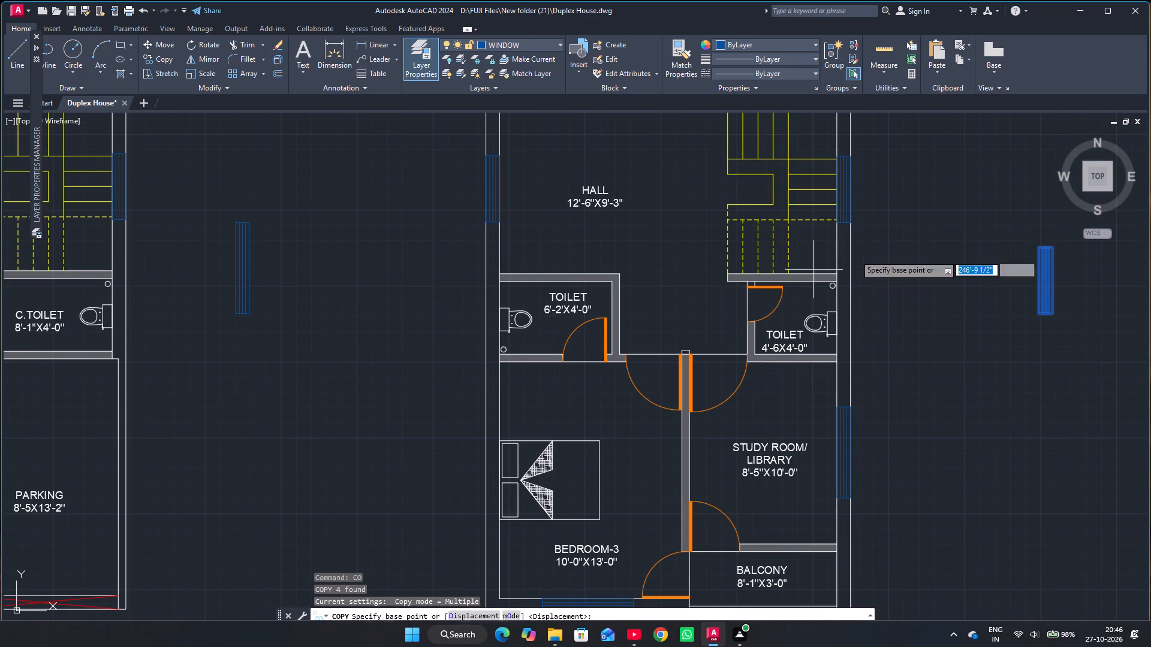
left_click(1056, 277)
scroll(264, 289, "down", 4)
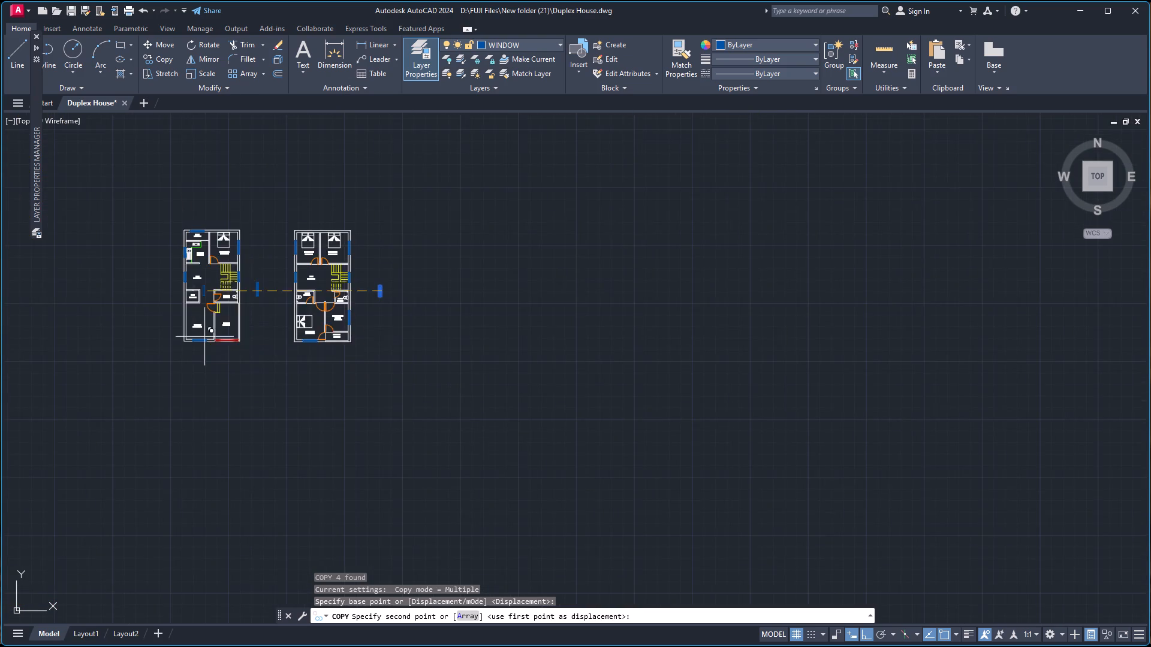
scroll(190, 343, "up", 3)
right_click(197, 261)
left_click(236, 328)
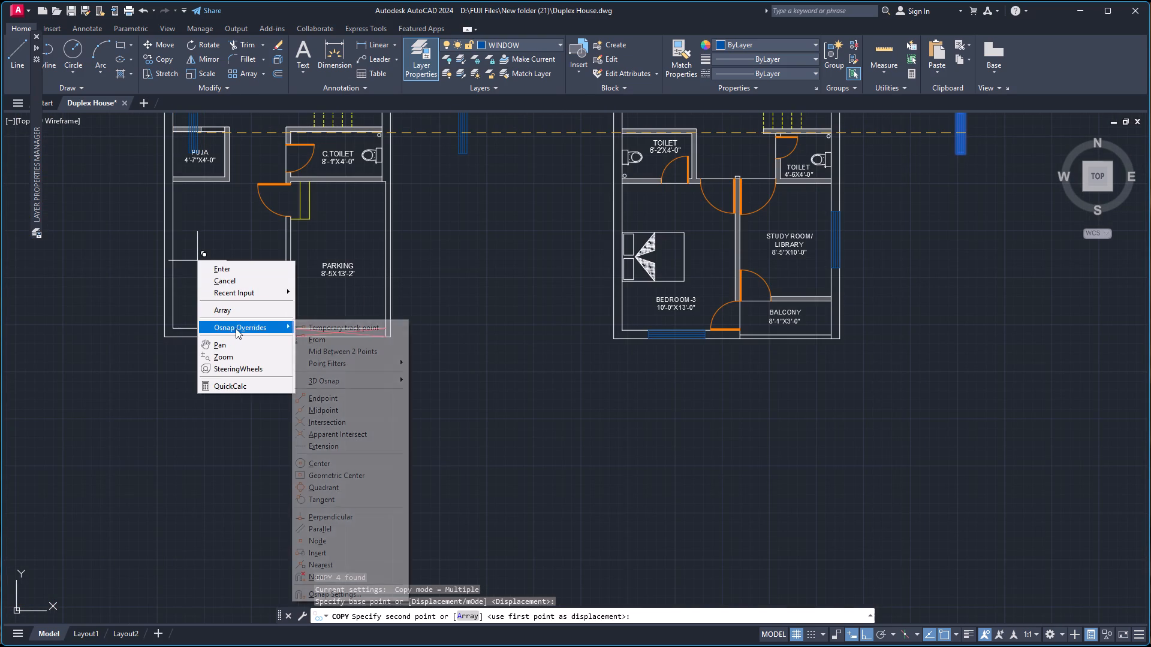
left_click(326, 352)
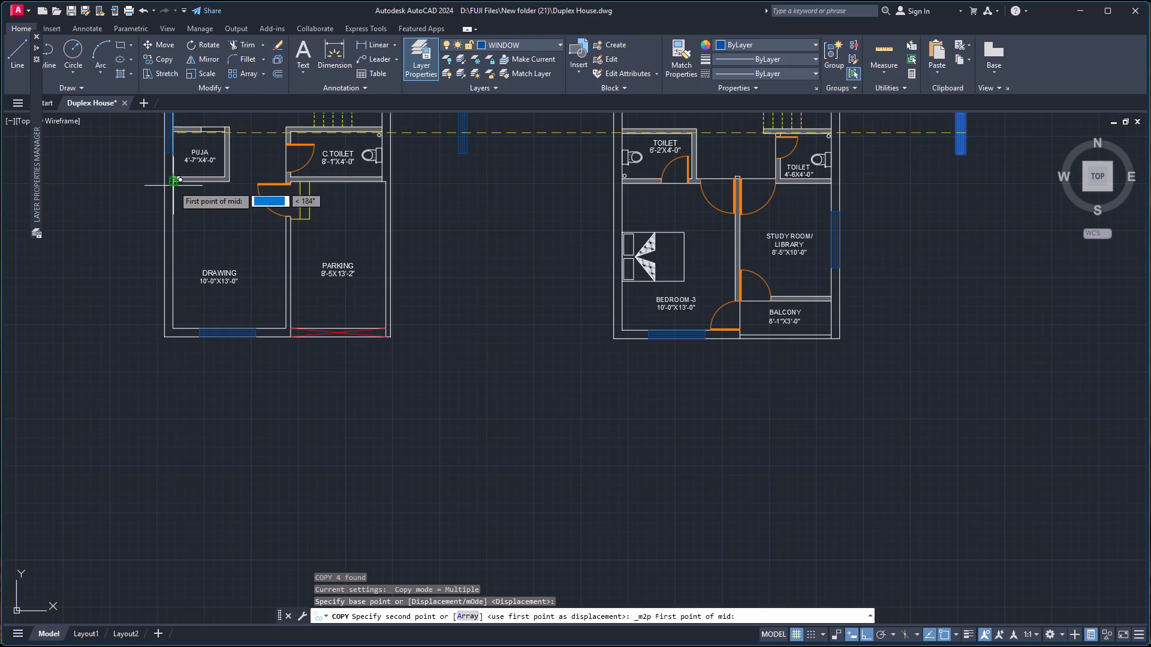
scroll(175, 182, "up", 4)
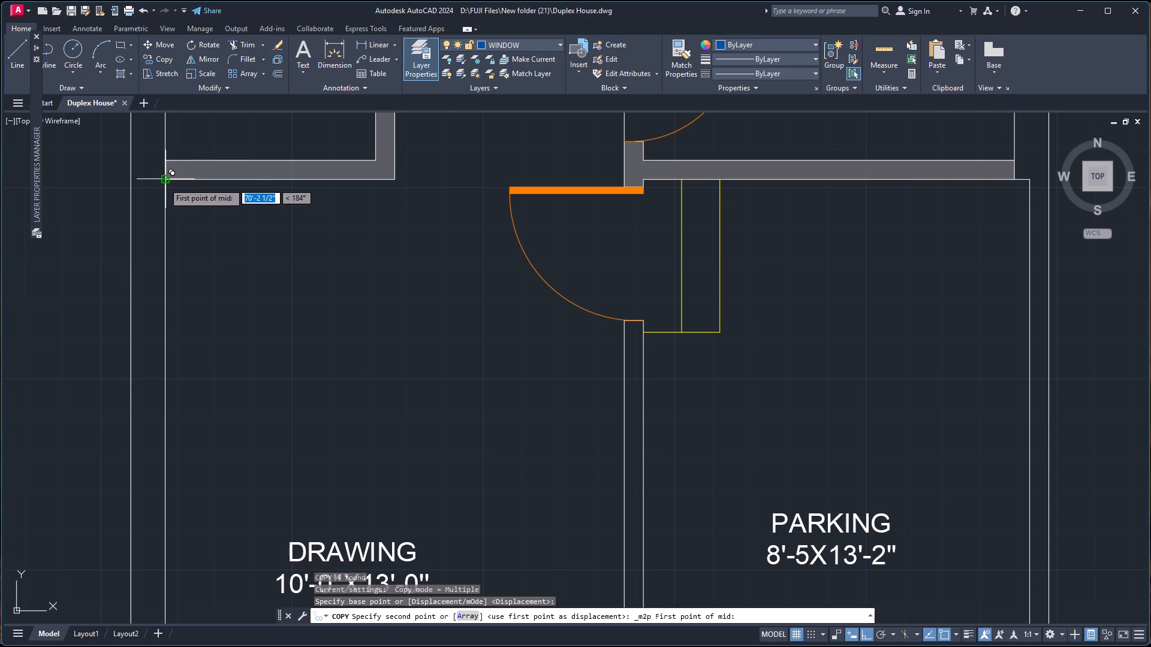
left_click(163, 183)
scroll(181, 218, "down", 4)
scroll(176, 331, "up", 3)
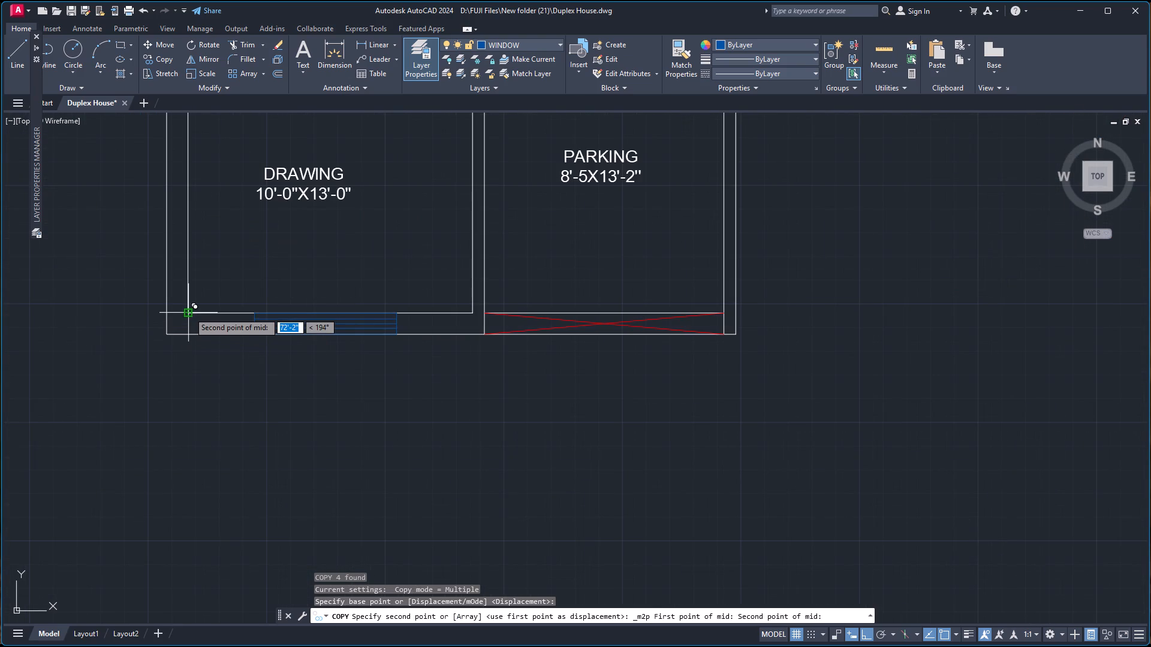
left_click(189, 312)
scroll(251, 210, "down", 4)
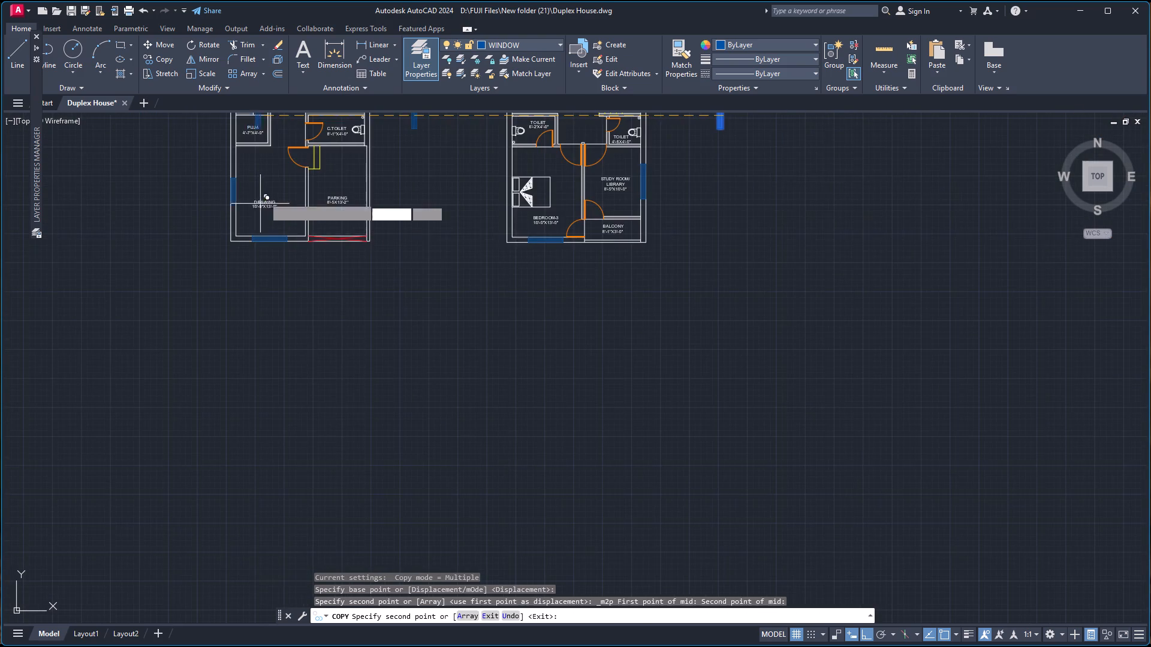
scroll(272, 166, "down", 1)
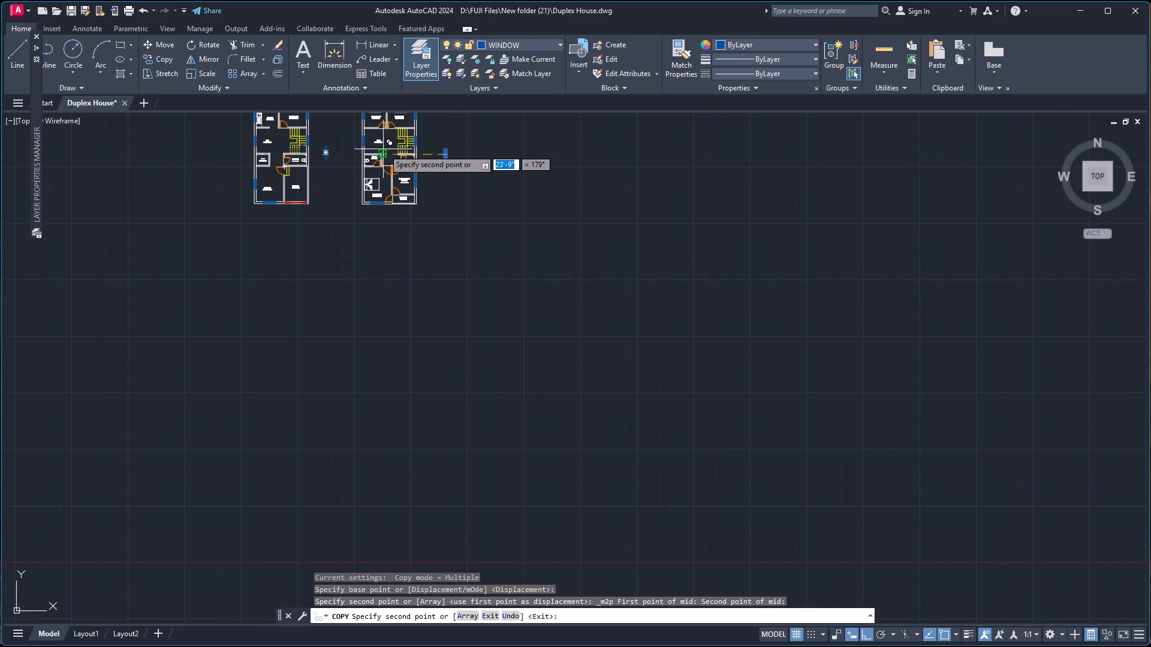
key("Escape")
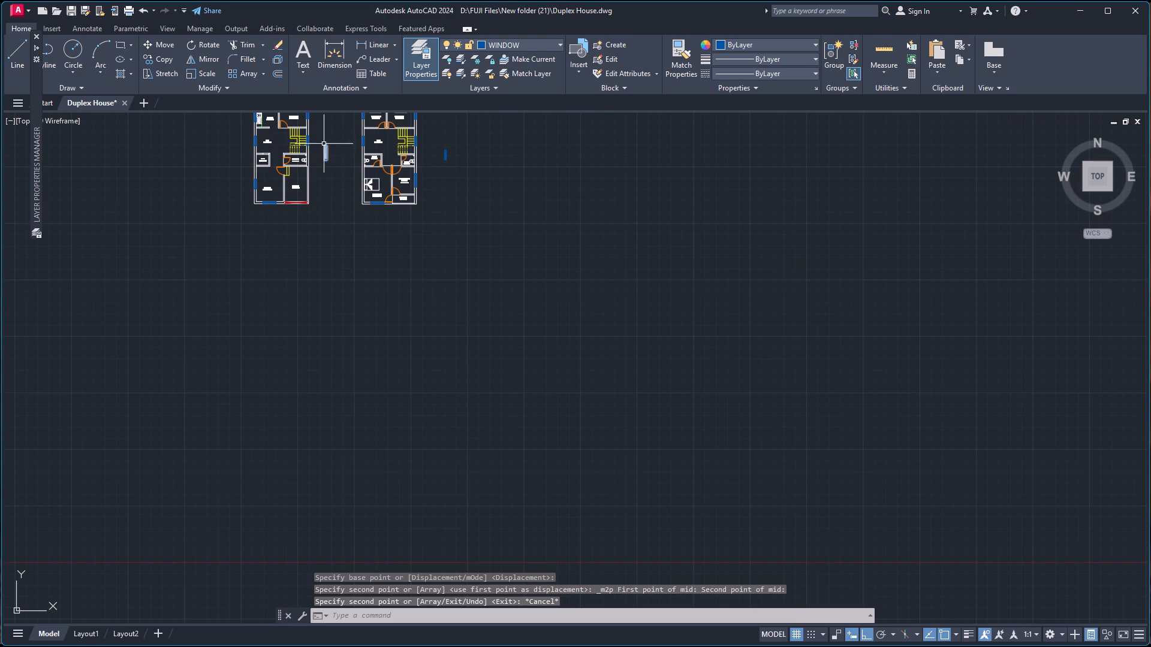
Delete the spare full-size window lying between the two floor plans.
left_click(314, 134)
left_click(339, 186)
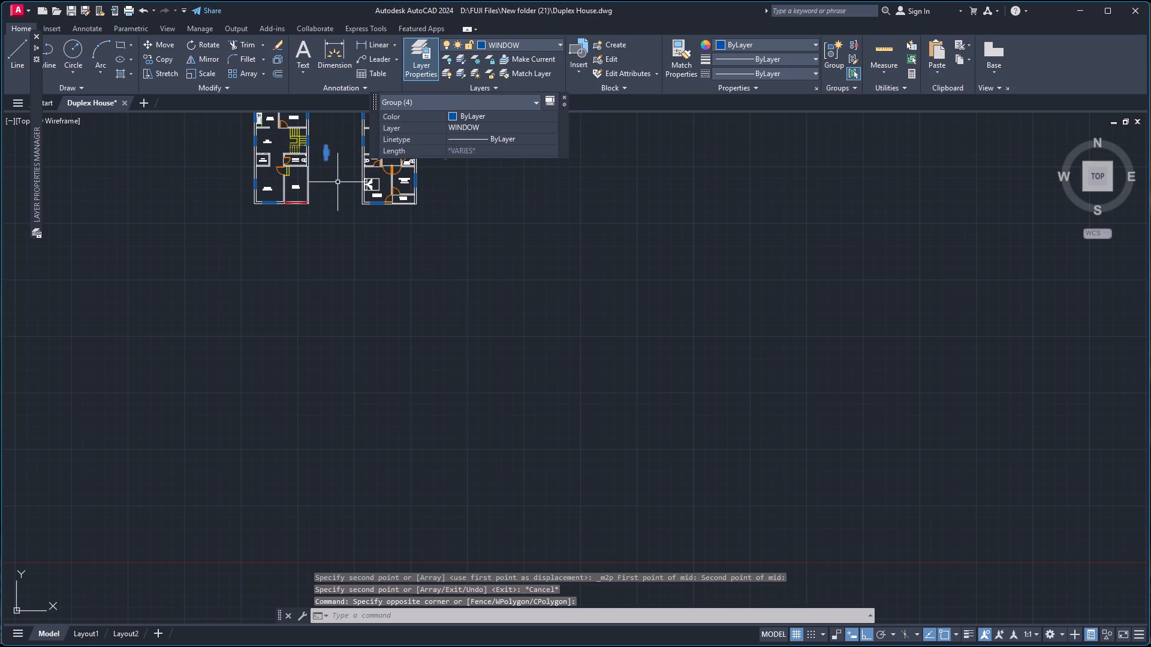
key("Delete")
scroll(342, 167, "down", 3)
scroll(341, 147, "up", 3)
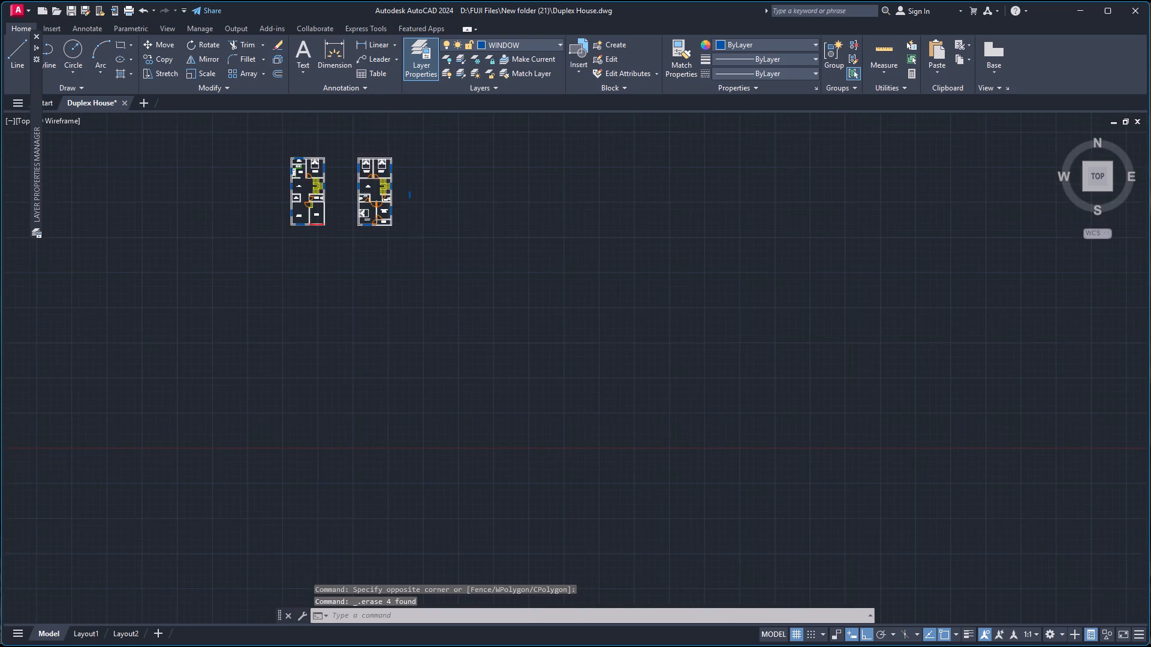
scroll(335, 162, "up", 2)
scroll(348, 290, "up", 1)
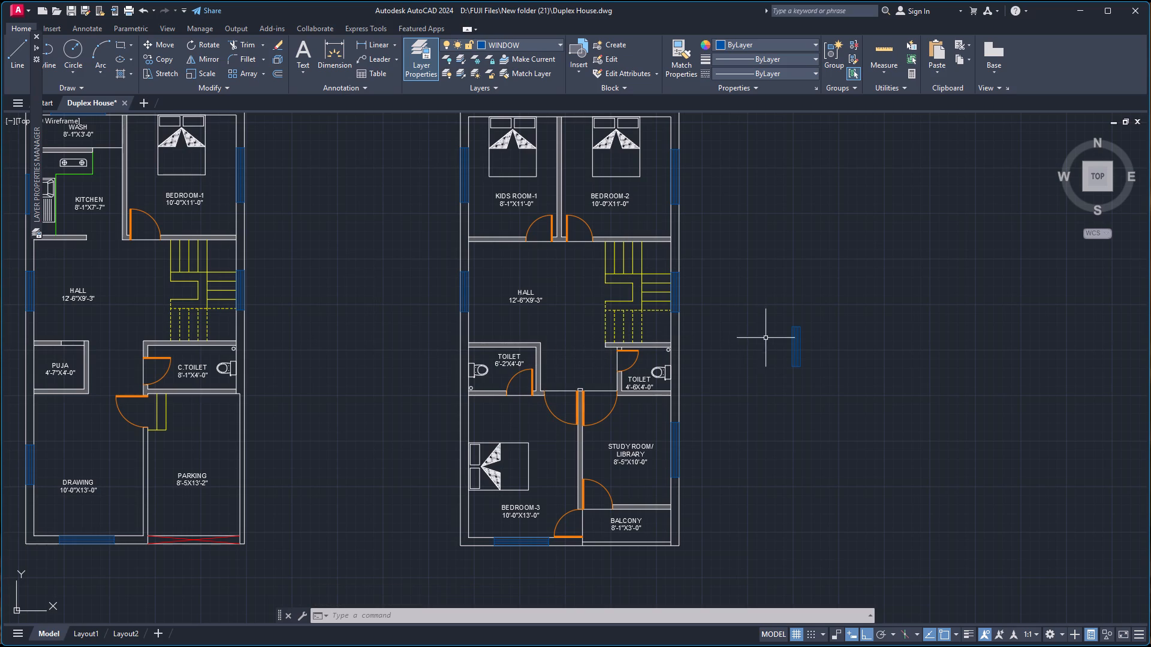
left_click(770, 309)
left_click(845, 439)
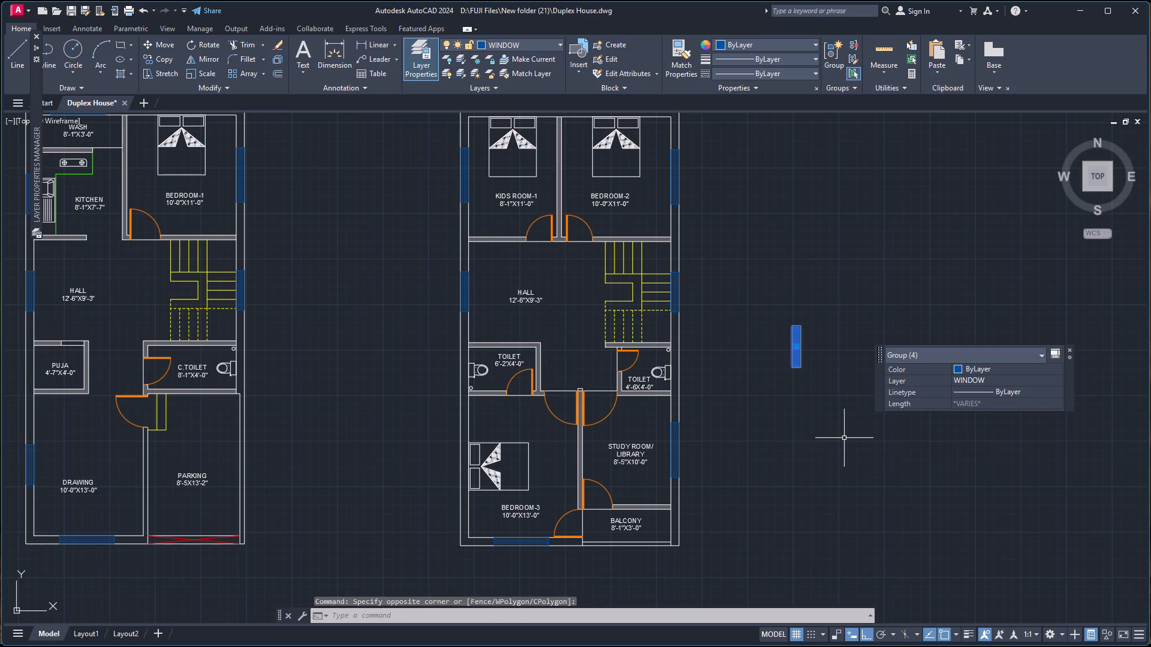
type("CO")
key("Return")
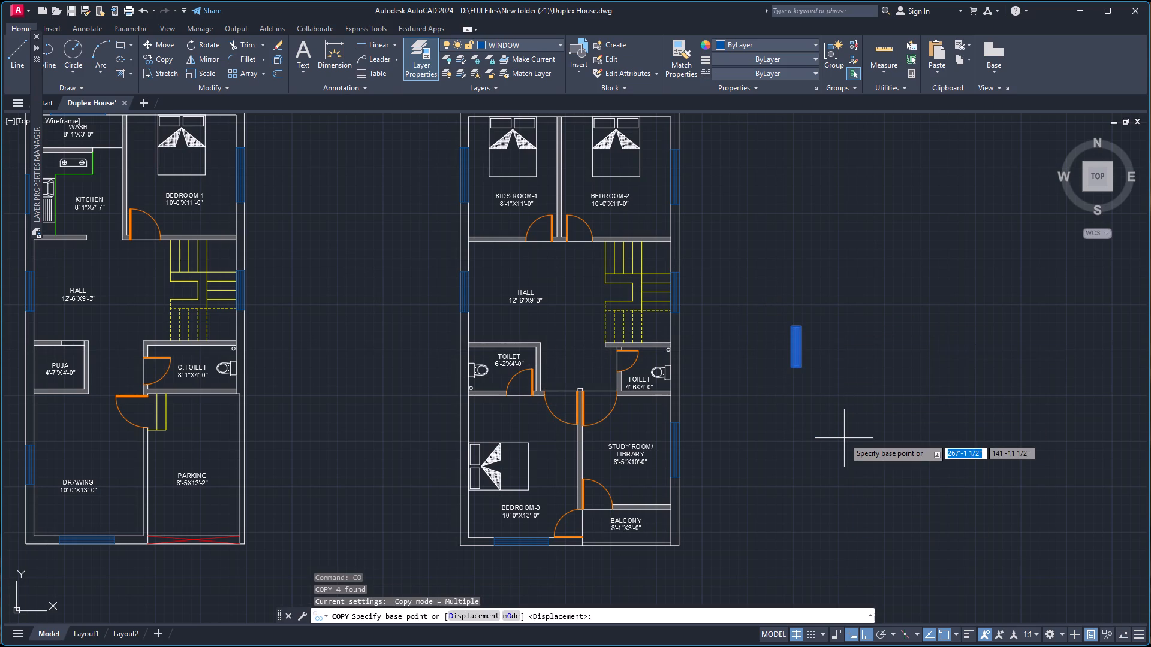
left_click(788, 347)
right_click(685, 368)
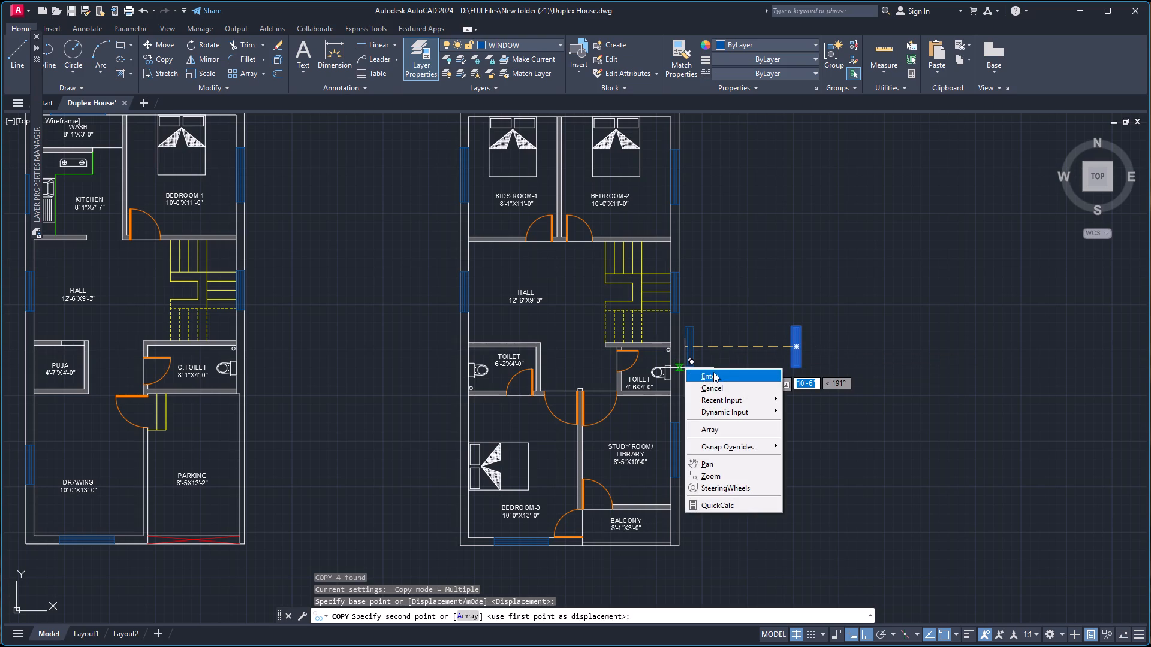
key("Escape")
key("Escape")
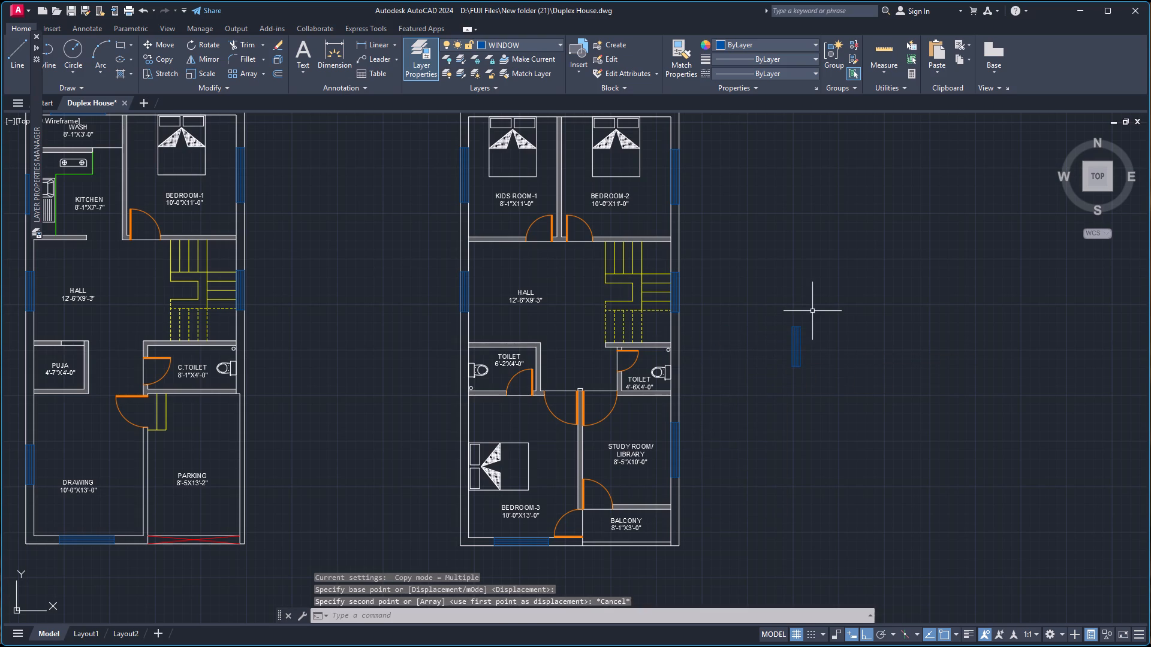
Stretch one end of the spare window beside the second plan inward, shortening it to about half its length.
key("s")
key("Return")
left_click(807, 309)
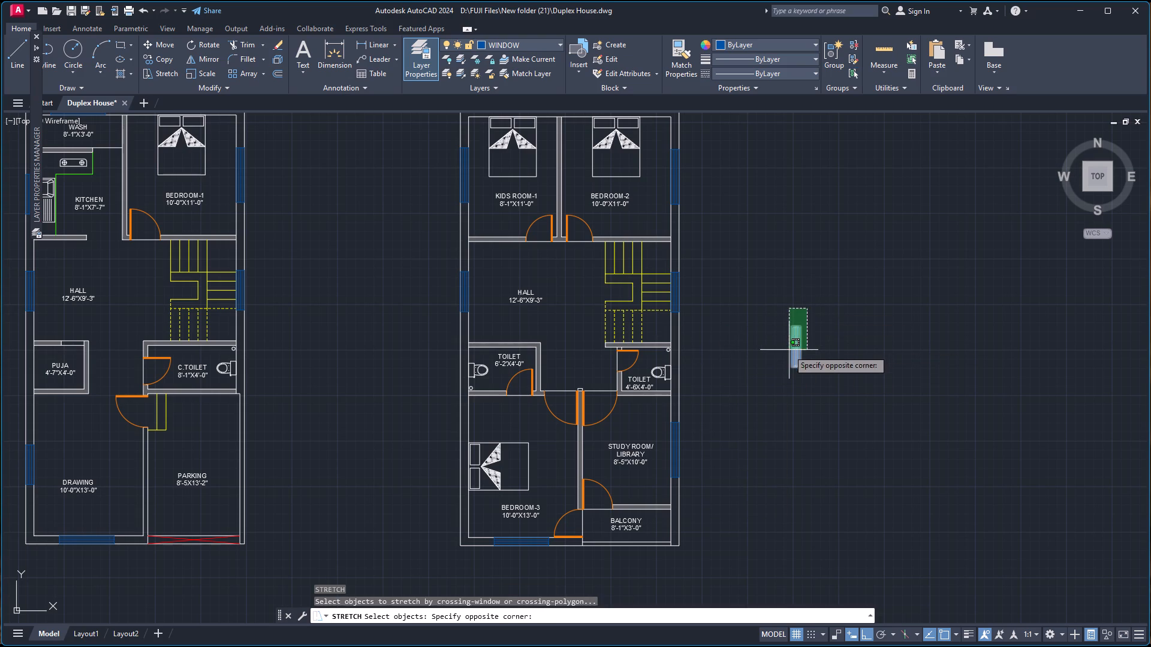
left_click(785, 349)
key("Return")
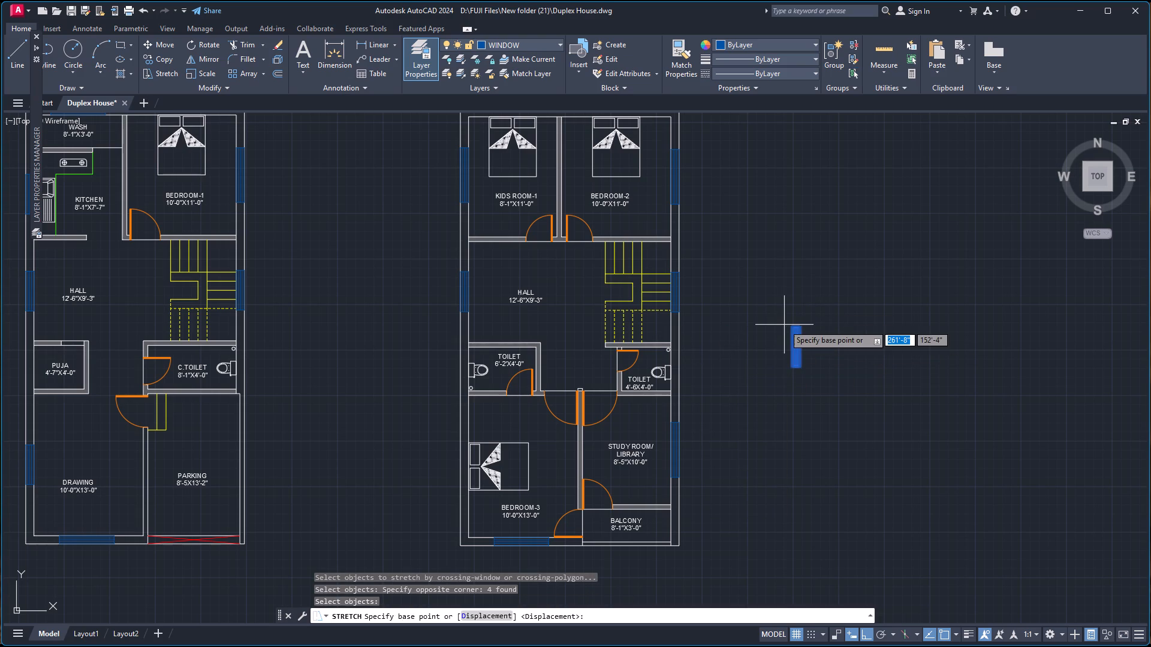
scroll(800, 323, "up", 4)
left_click(760, 343)
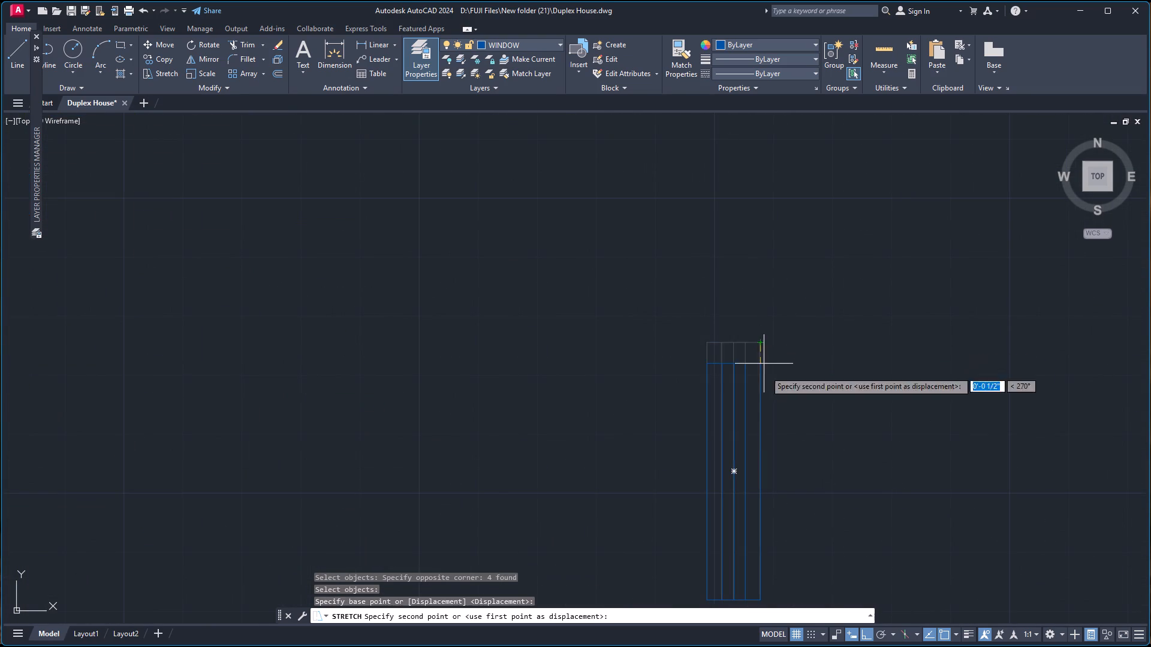
scroll(766, 388, "down", 3)
left_click(766, 407)
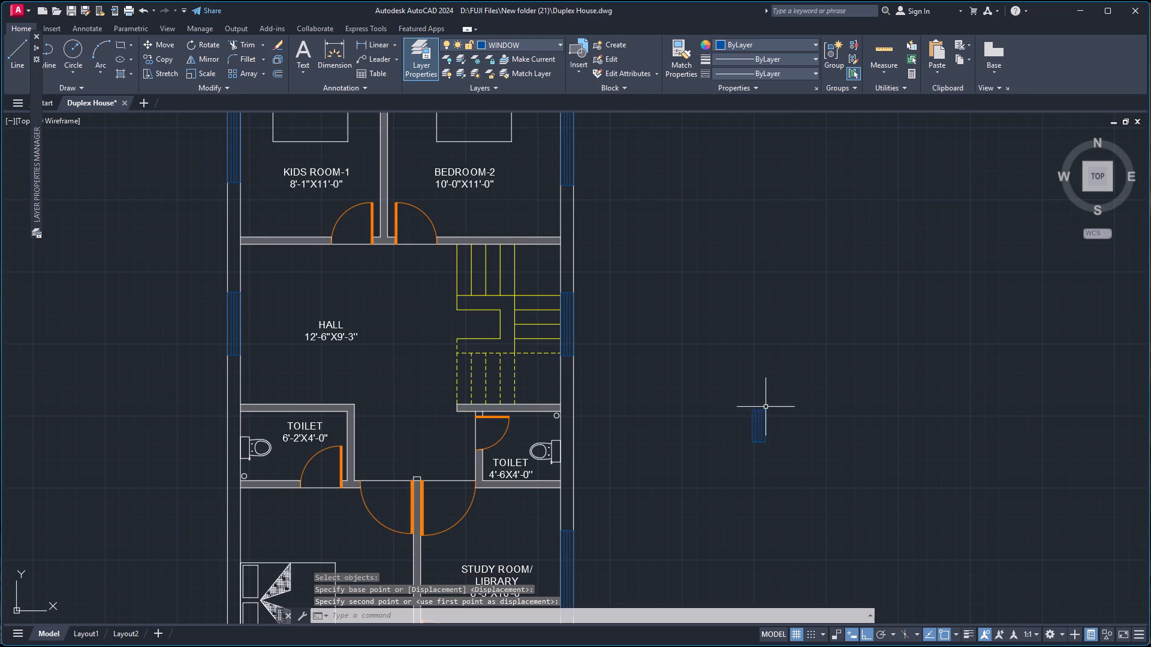
Copy the half-length window into the outer wall of the second plan's 4'-6"x4'-0" toilet, midway between the toilet's inner wall corners.
left_click(716, 393)
left_click(785, 477)
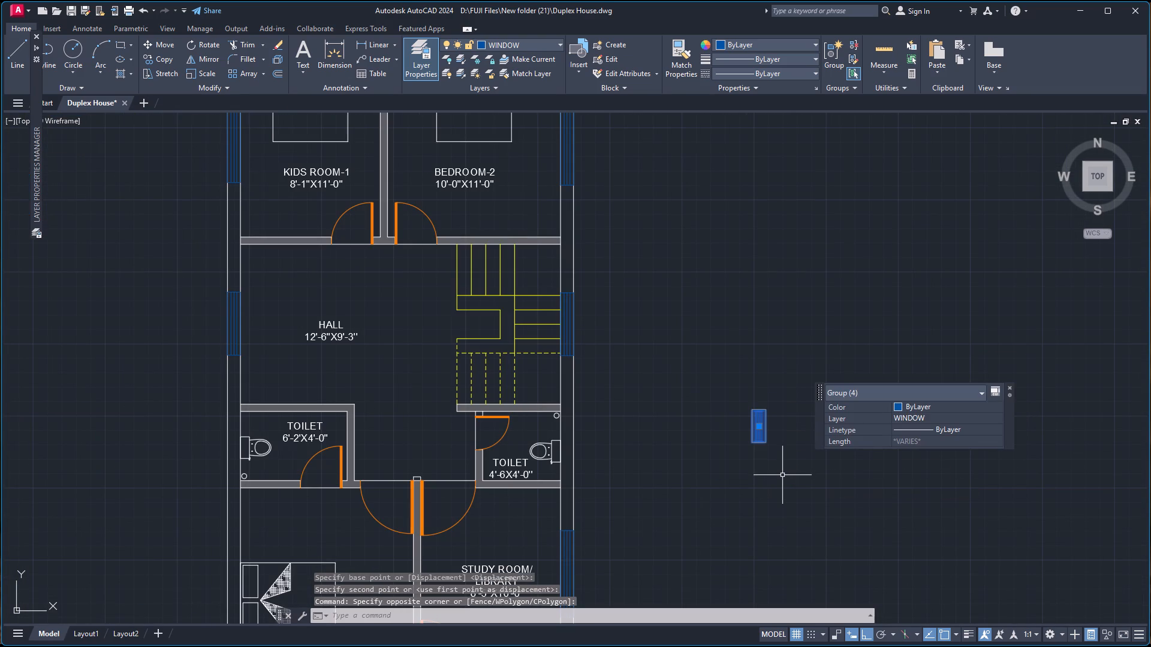
type("CO")
key("Return")
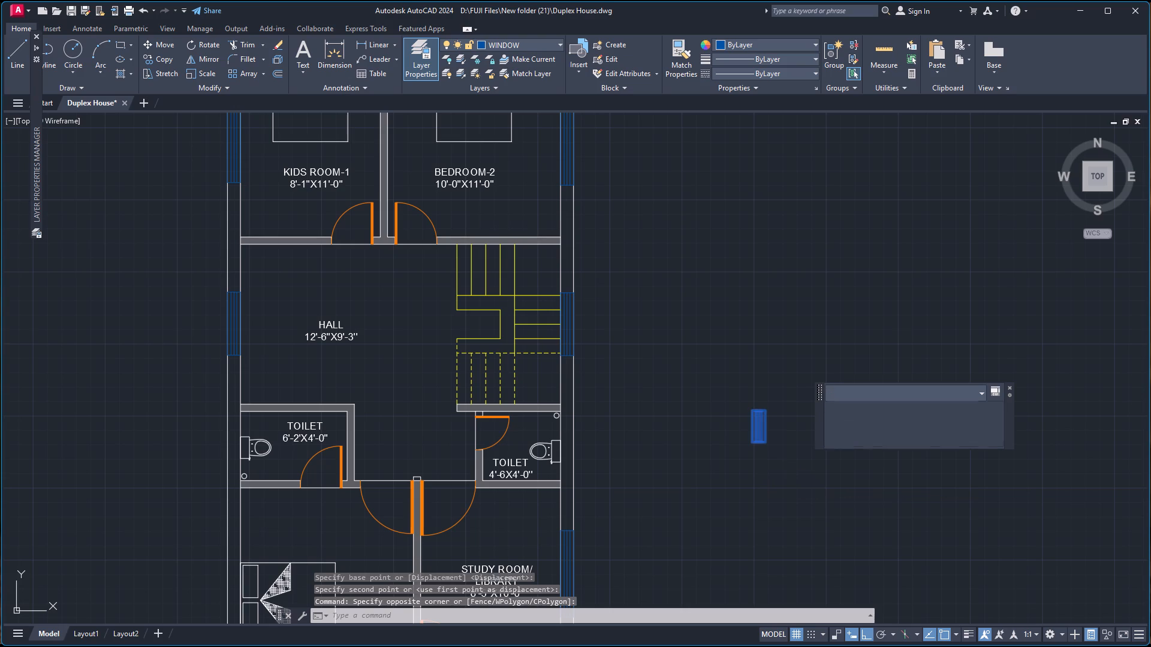
scroll(724, 413, "up", 2)
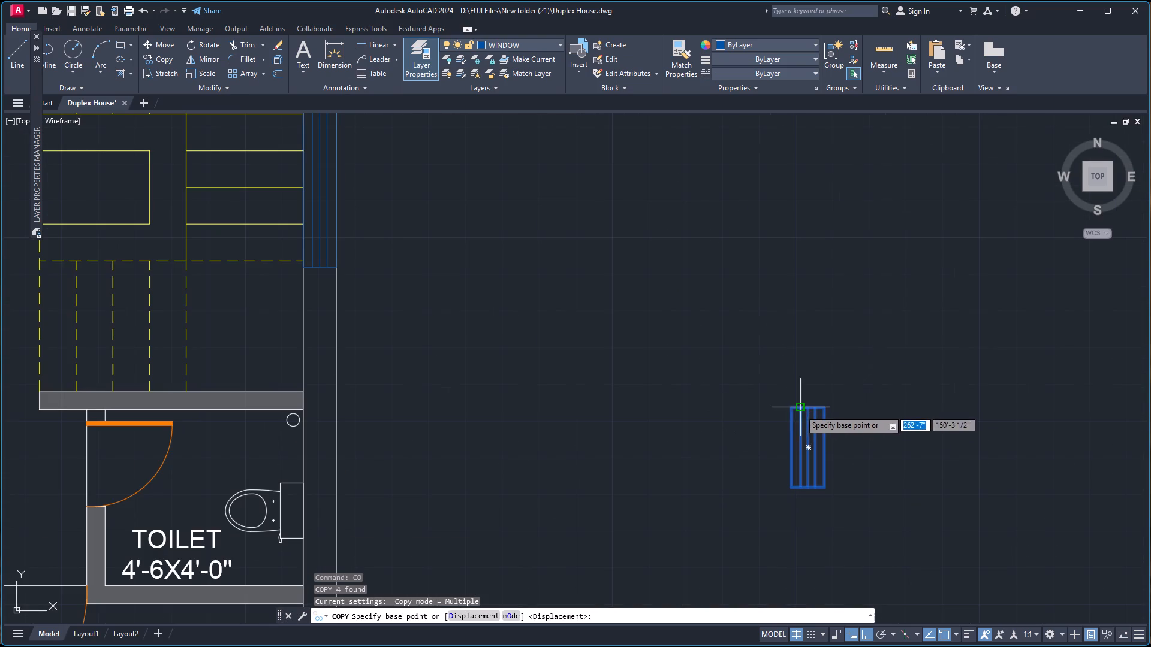
left_click(789, 446)
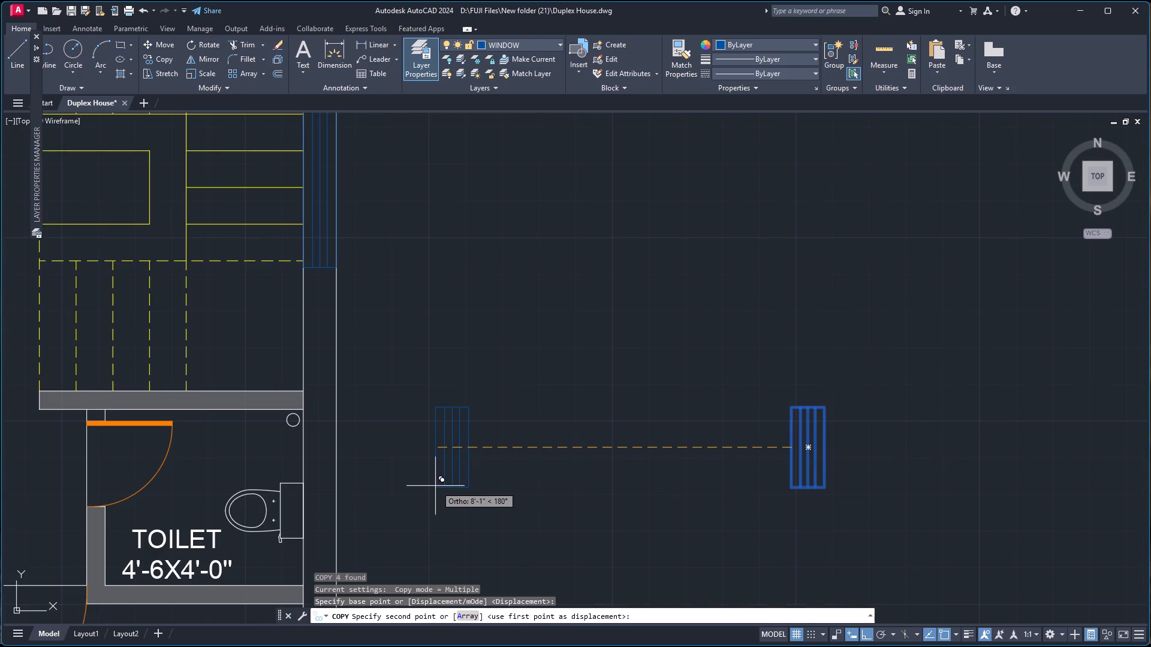
right_click(419, 495)
left_click(469, 563)
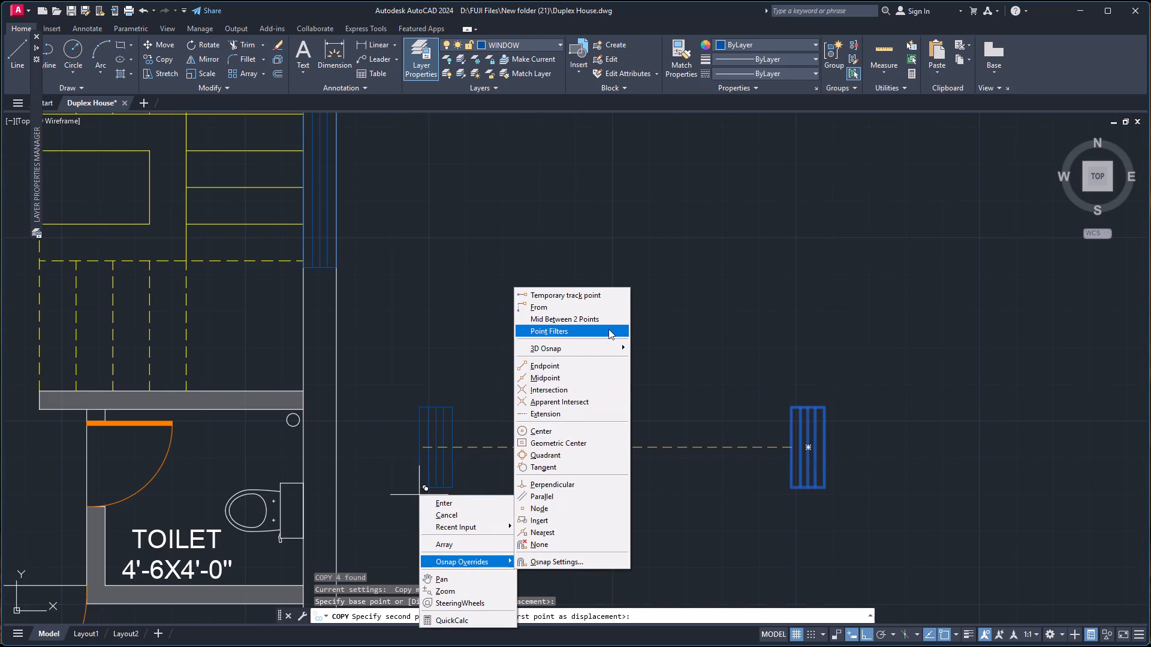
left_click(609, 321)
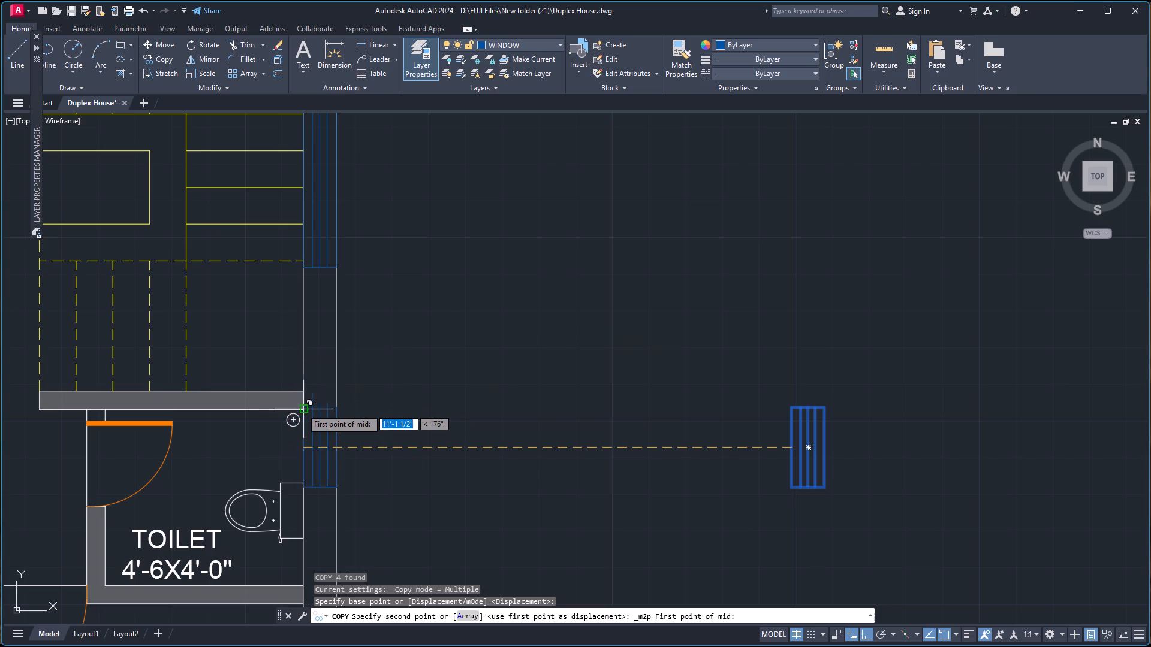
left_click(302, 408)
left_click(305, 583)
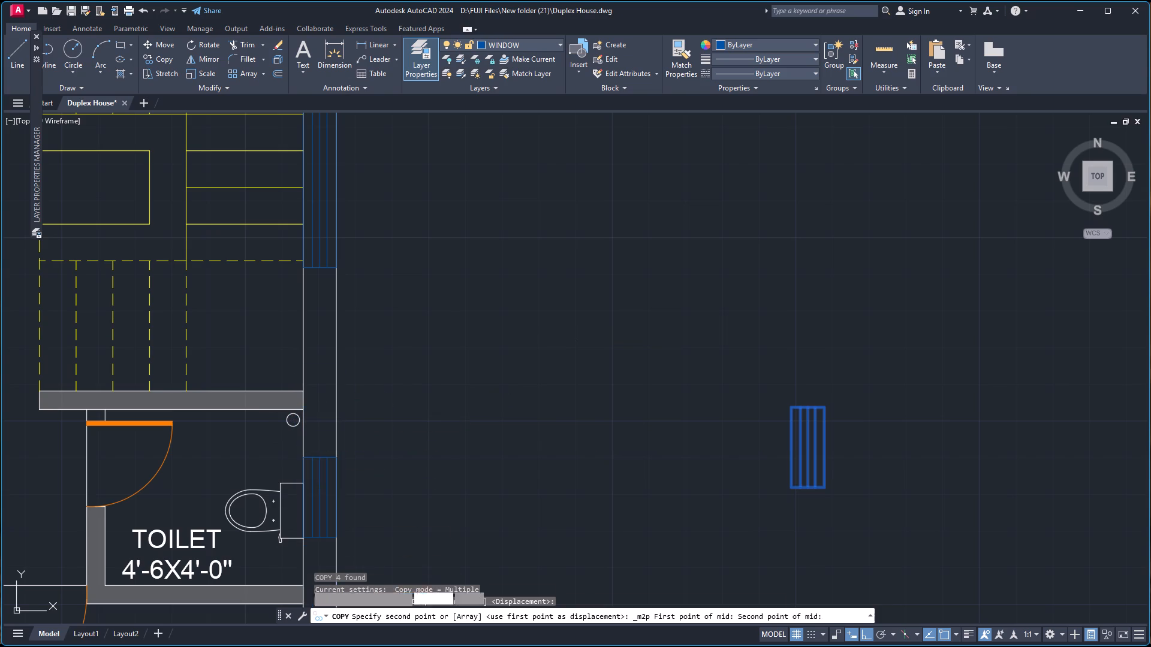
Copy the half-length window to the outer wall face of the 6'-2"x4'-0" toilet, midway between the levels of its two cross walls.
scroll(355, 394, "down", 4)
scroll(243, 460, "up", 1)
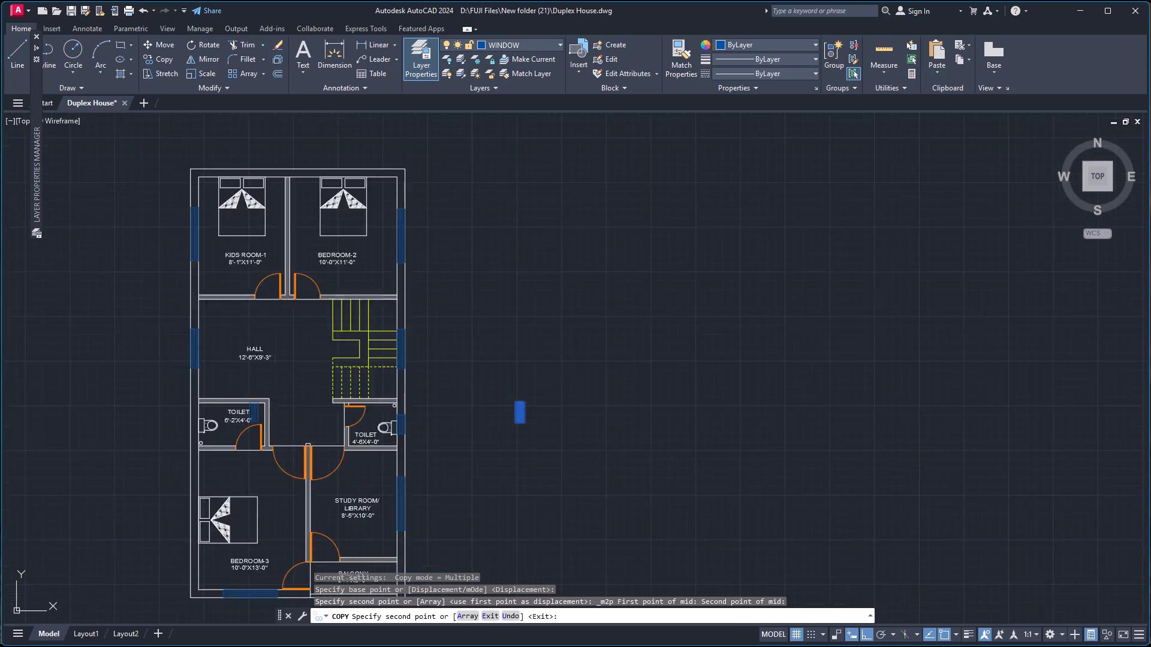
scroll(235, 456, "up", 2)
right_click(98, 418)
left_click(168, 505)
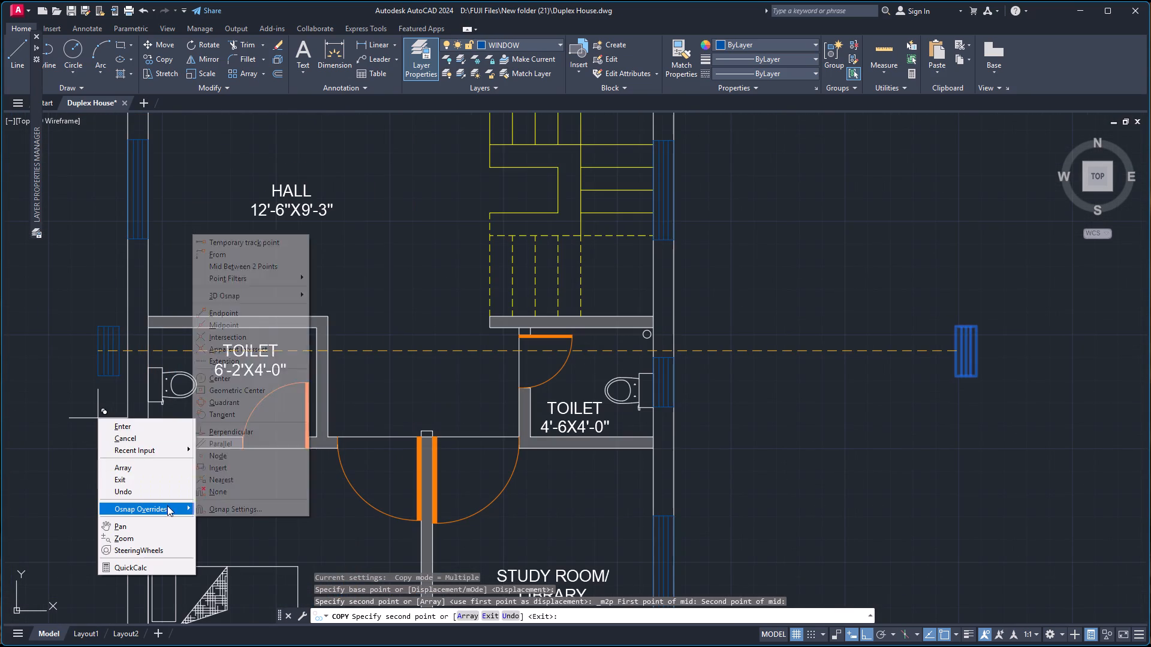
left_click(242, 265)
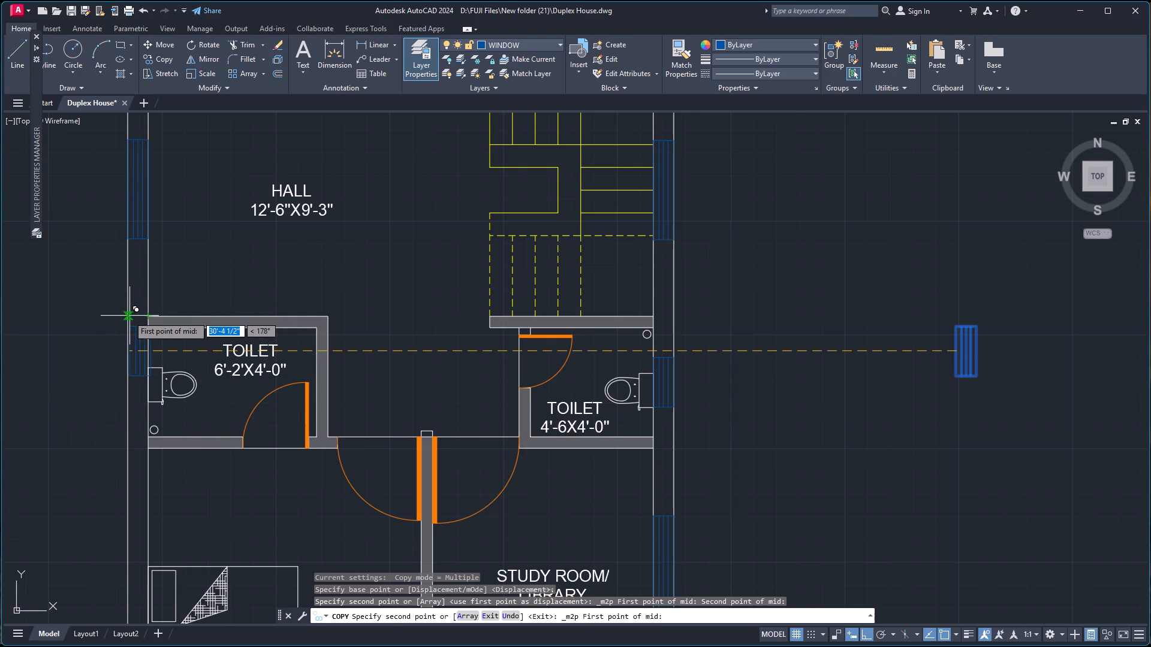
left_click(128, 316)
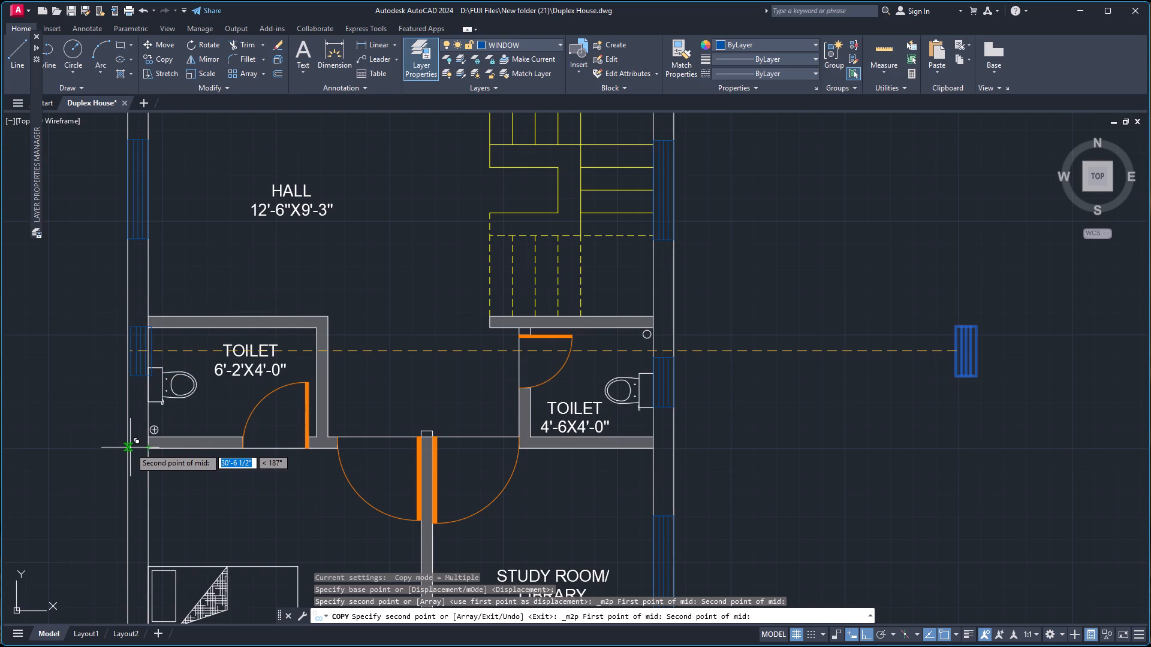
left_click(129, 449)
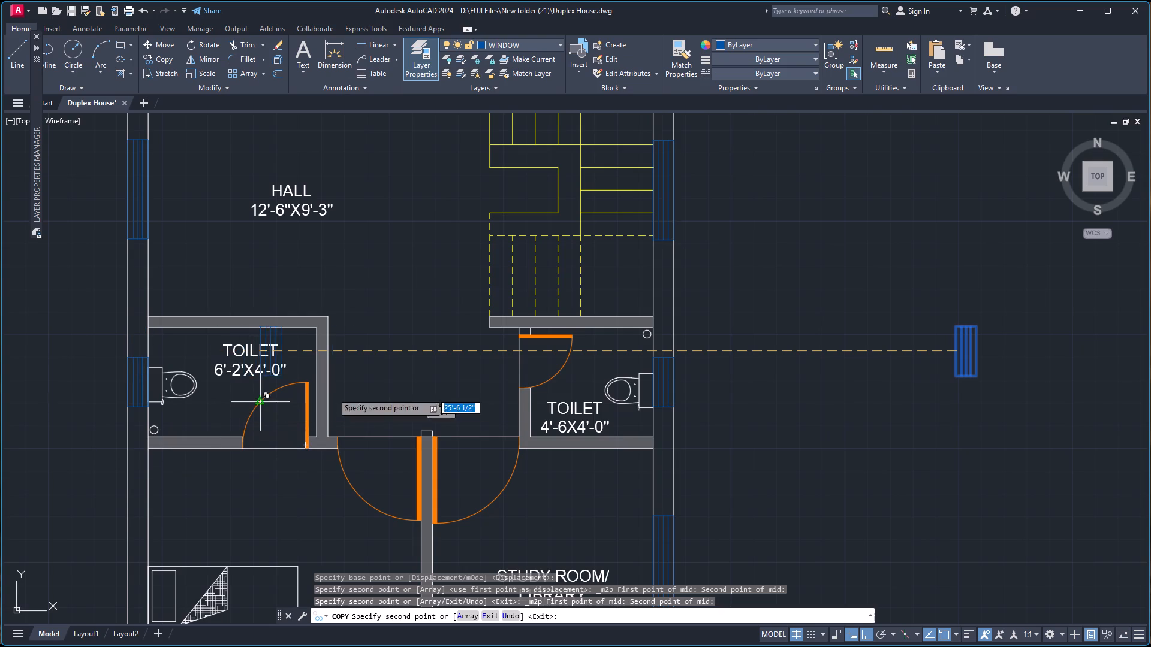
Copy the half-length window into the outer wall of the first plan's C.TOILET, midway between the room's inner wall corners.
scroll(370, 392, "down", 5)
scroll(219, 393, "up", 3)
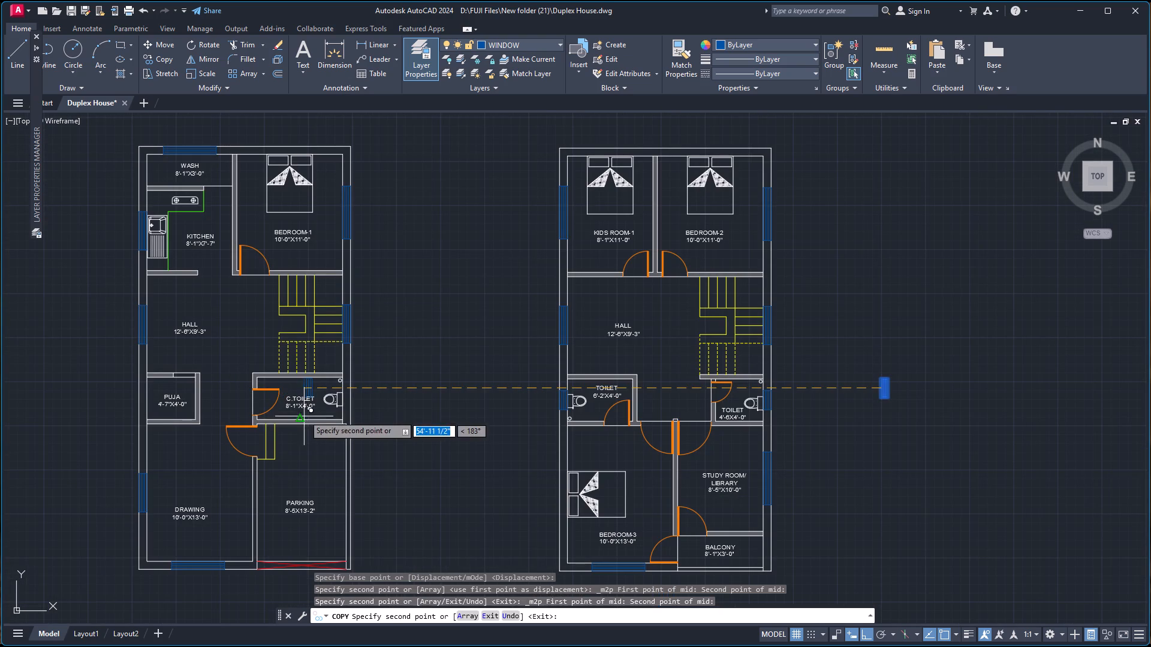
right_click(309, 407)
left_click(364, 506)
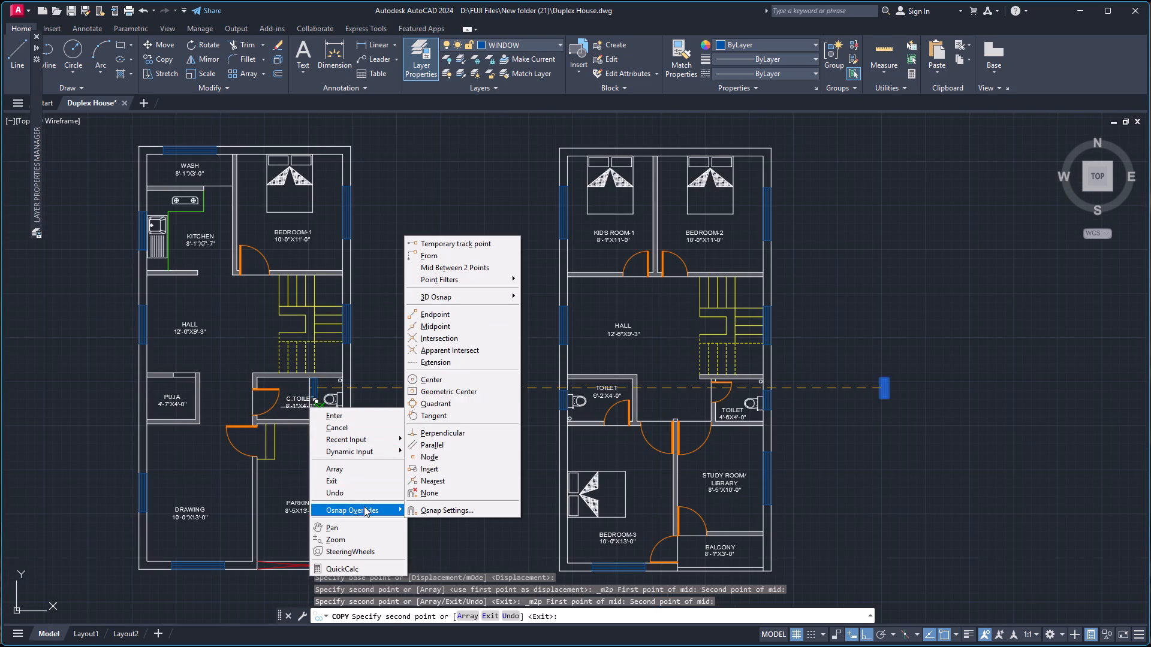
left_click(478, 268)
scroll(347, 391, "up", 4)
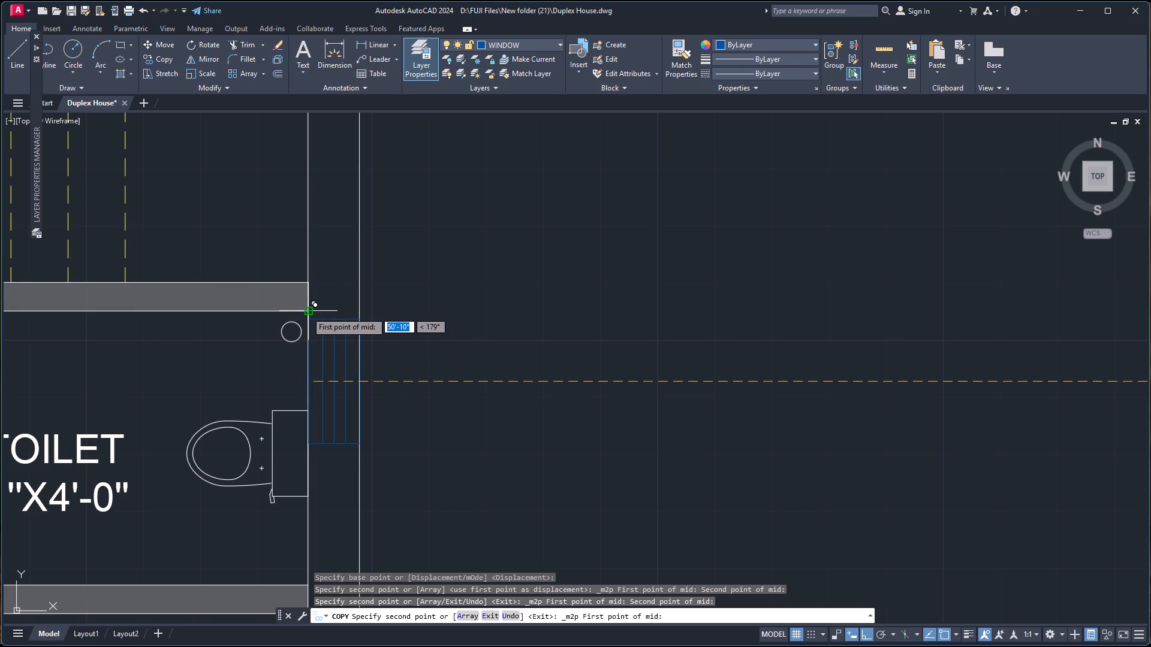
left_click(306, 312)
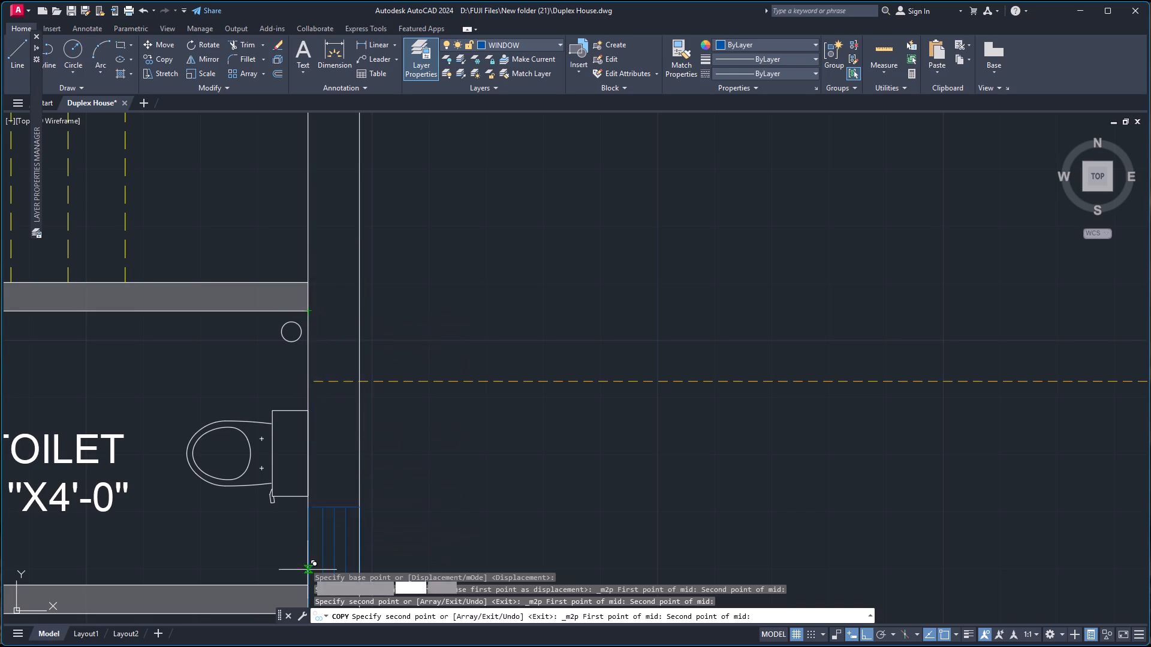
left_click(306, 585)
Copy the half-length window to the outer wall face of the PUJA room, midway between the levels of its two cross walls' outer faces.
scroll(348, 391, "down", 3)
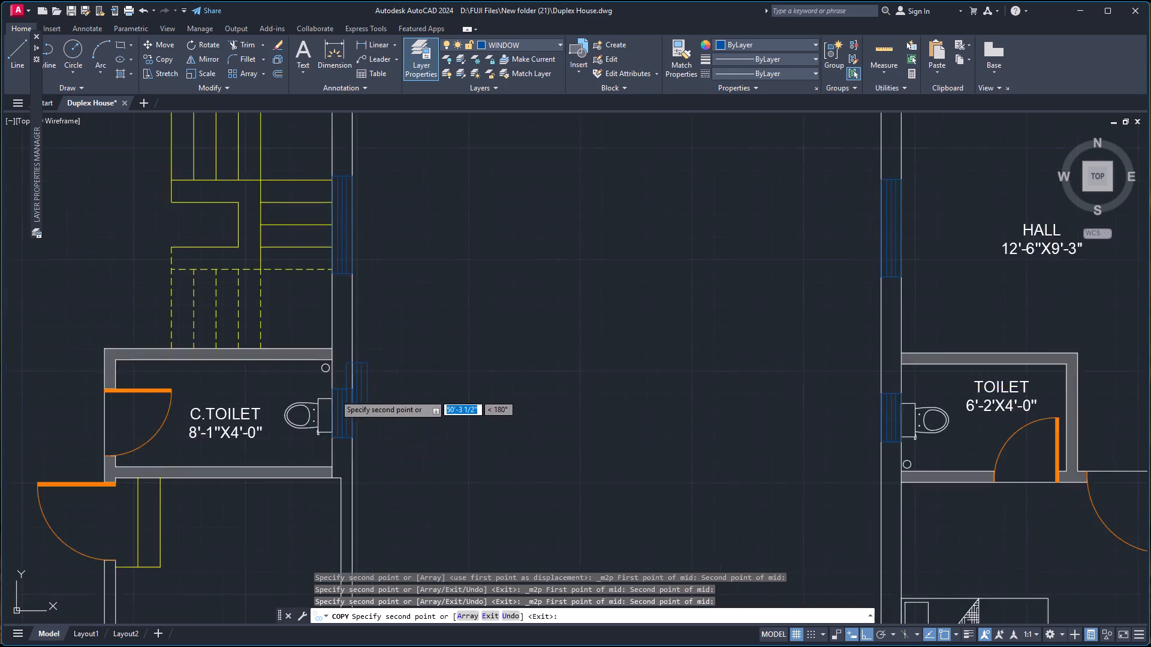
scroll(327, 395, "down", 1)
scroll(143, 418, "up", 3)
right_click(137, 399)
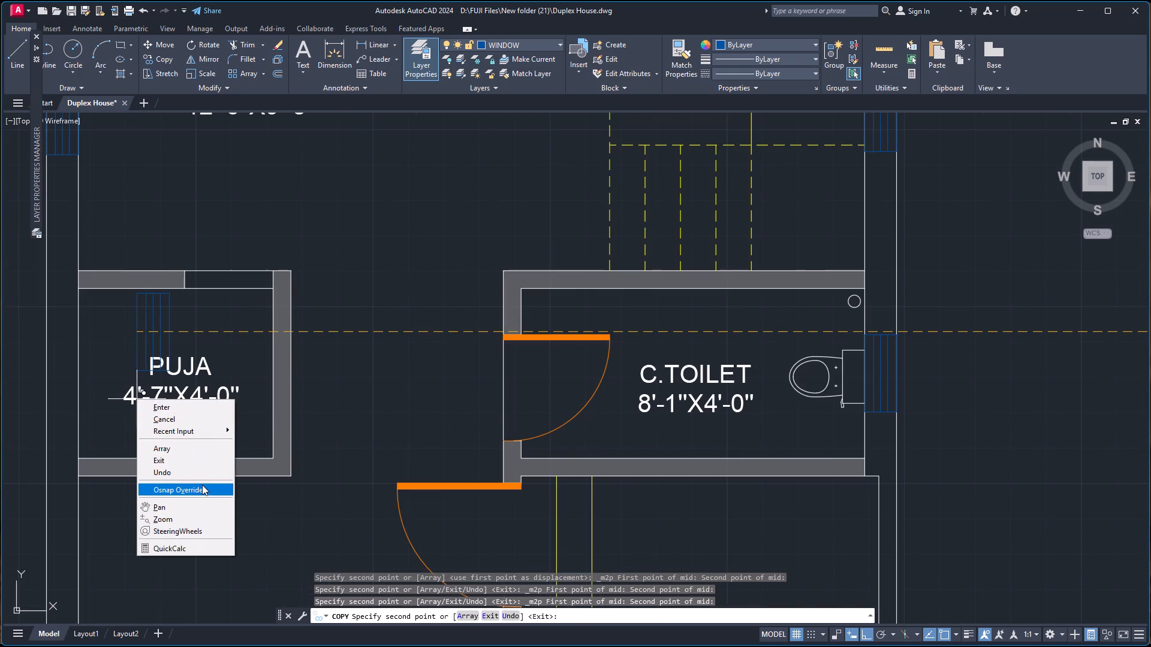
left_click(203, 488)
left_click(321, 244)
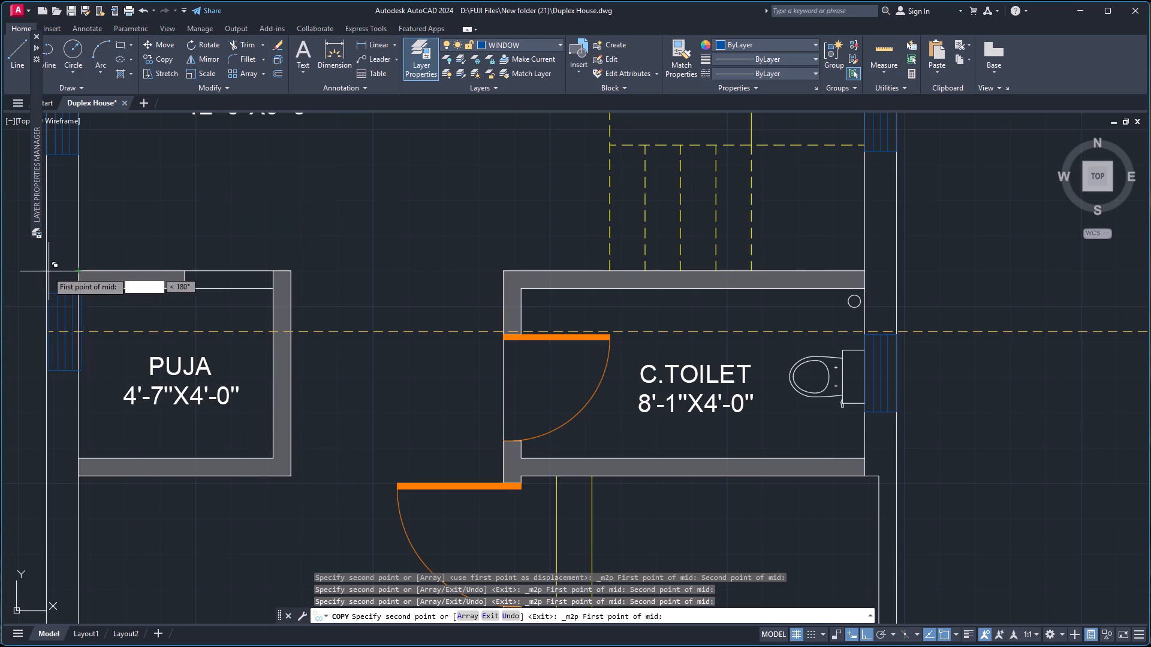
left_click(44, 271)
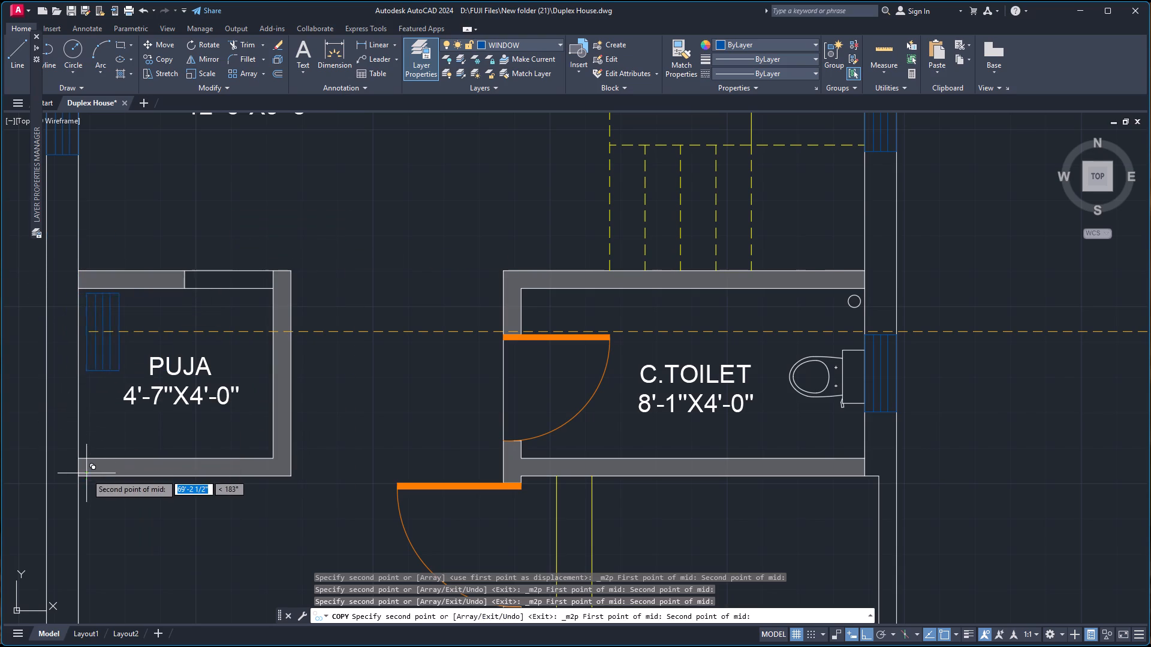
left_click(49, 477)
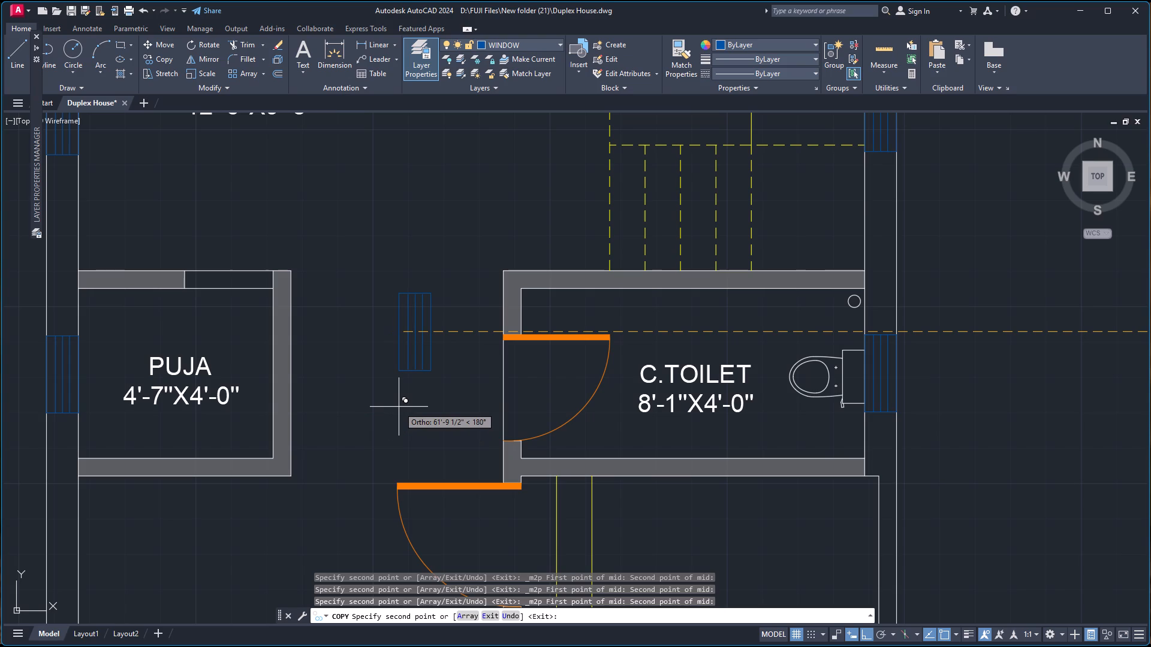
scroll(400, 398, "down", 4)
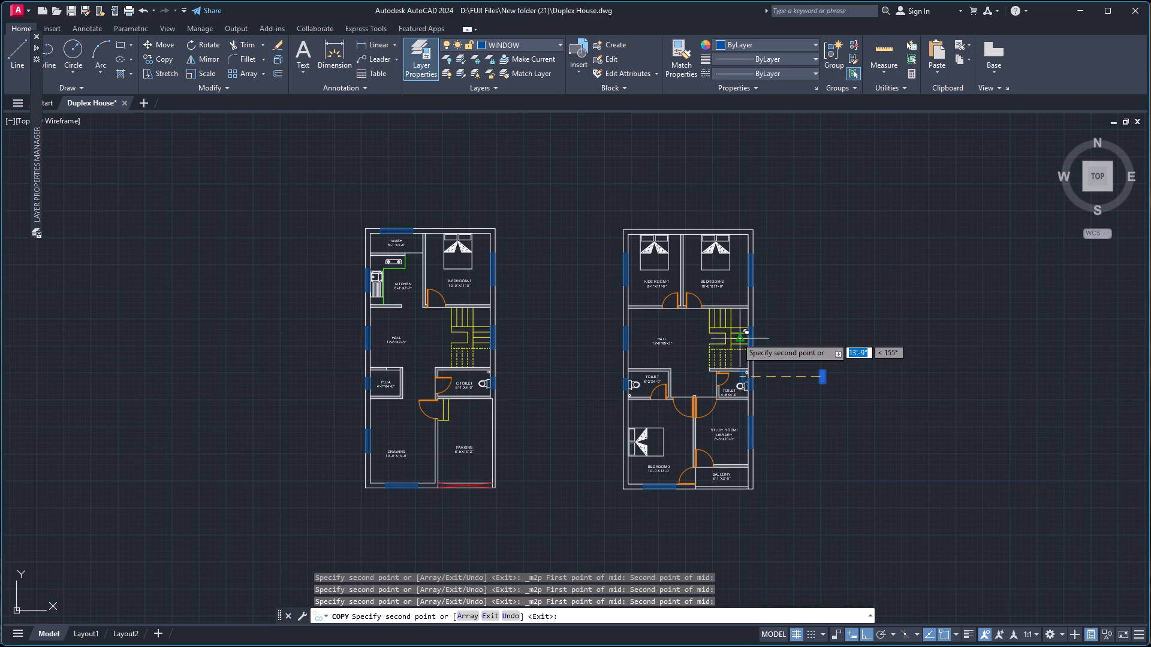
key("Escape")
Delete the spare half-length window lying beside the second floor plan.
left_click(802, 345)
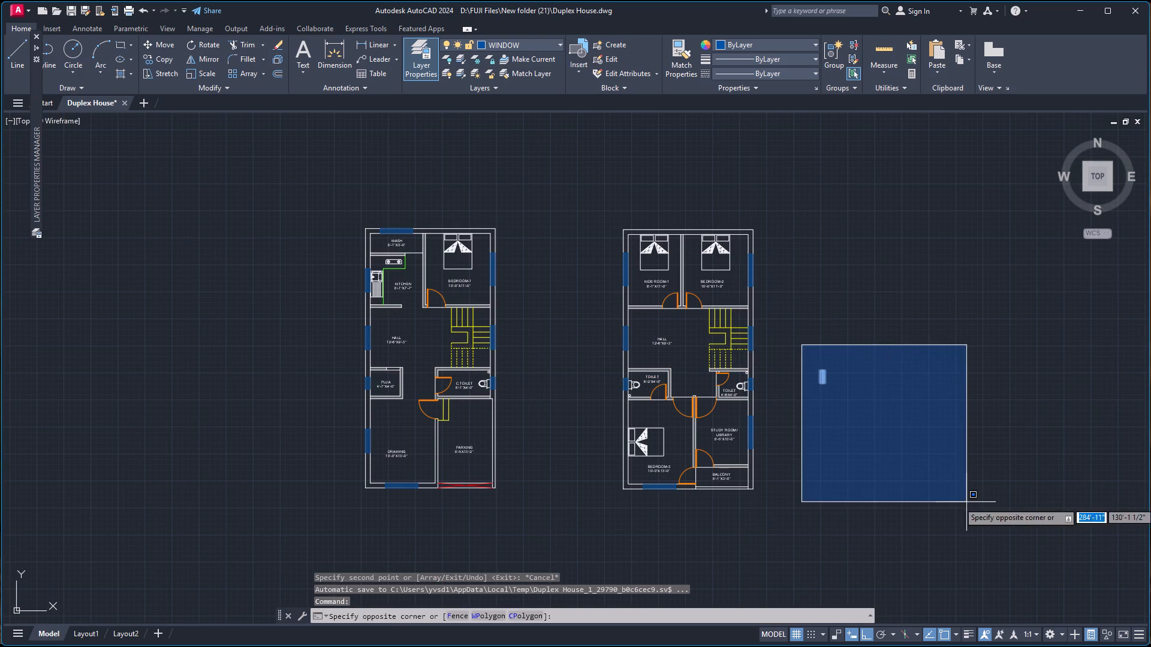
left_click(963, 502)
key("Delete")
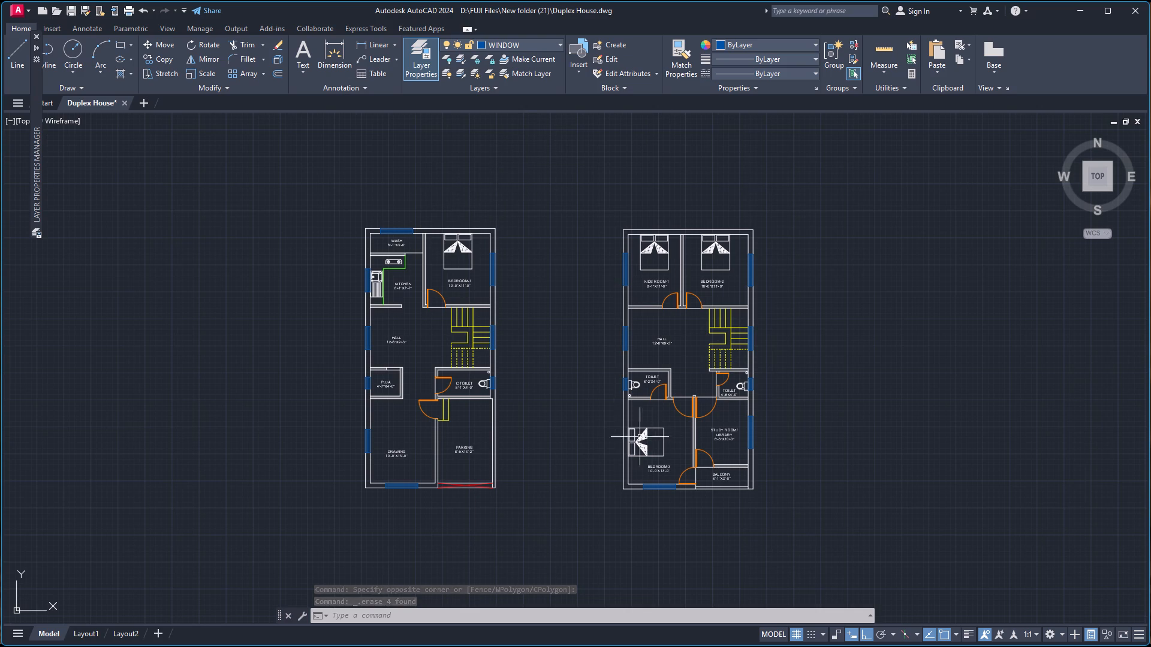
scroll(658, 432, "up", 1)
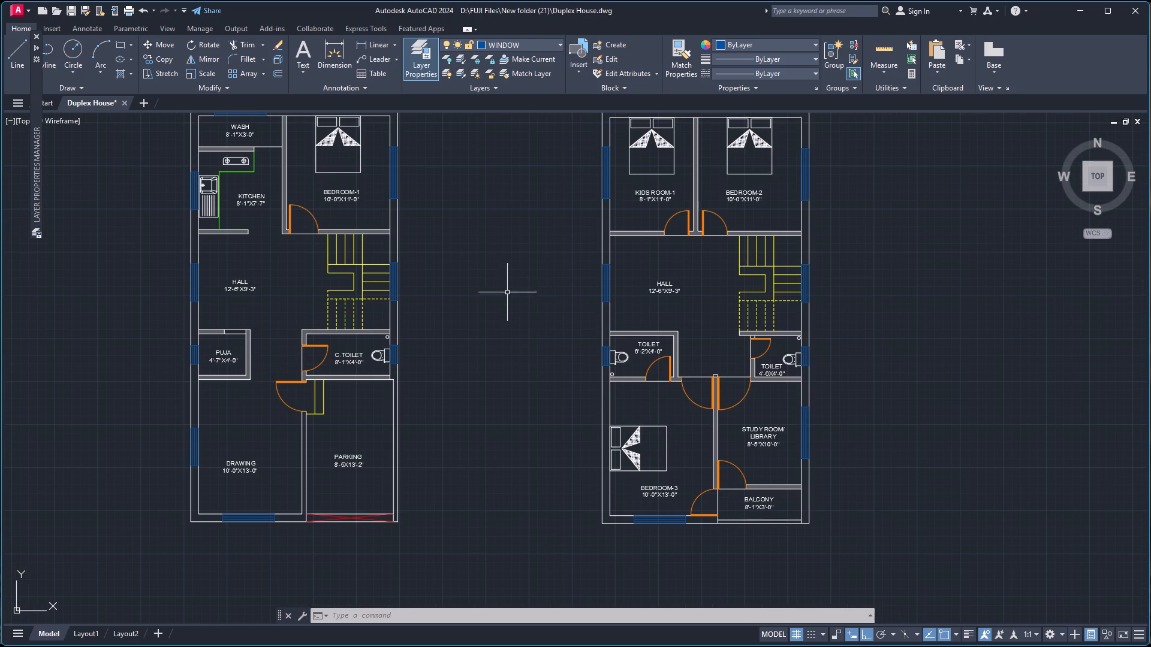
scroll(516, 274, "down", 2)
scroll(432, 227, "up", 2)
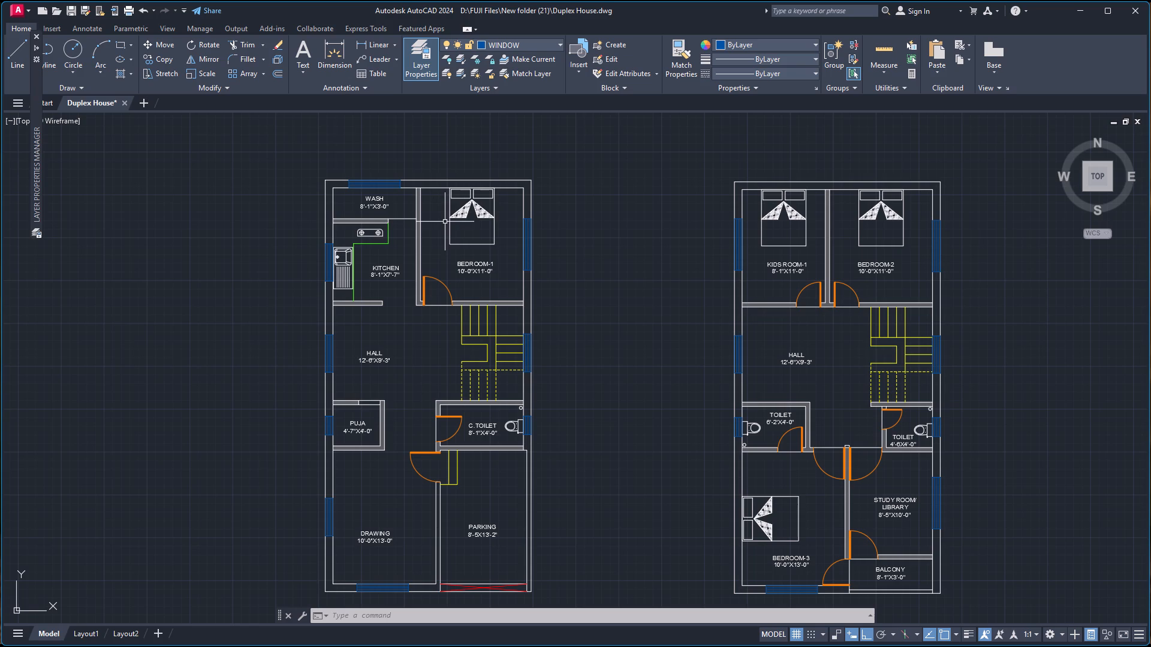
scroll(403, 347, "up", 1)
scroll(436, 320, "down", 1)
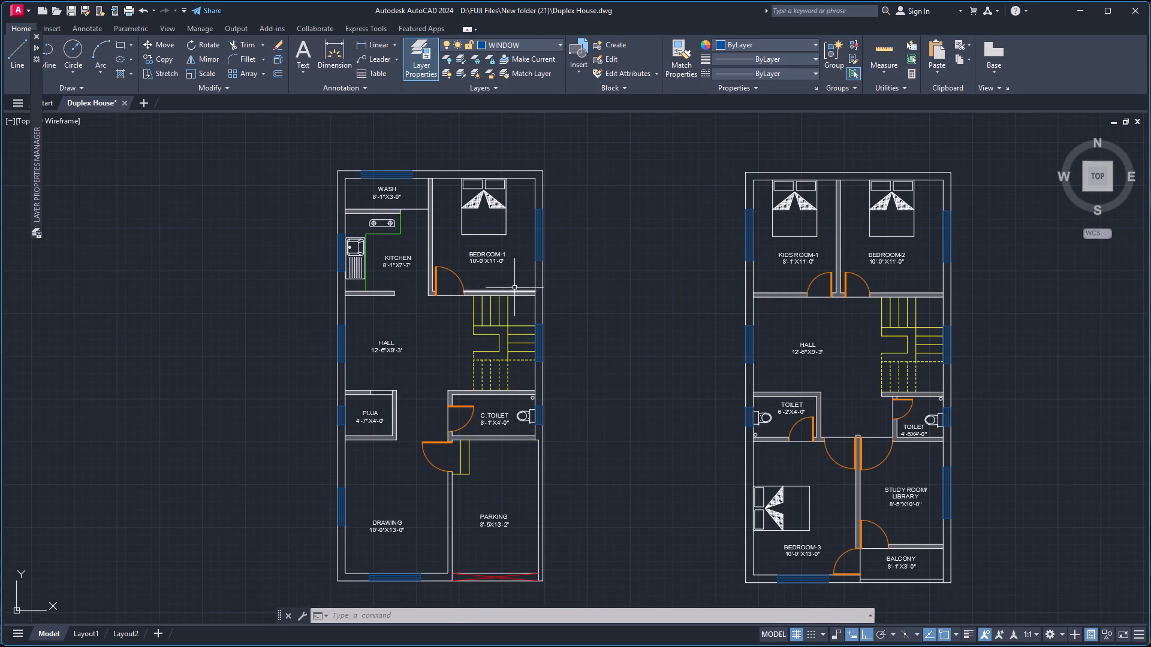
Make HATCH the current layer.
left_click(535, 42)
left_click(519, 92)
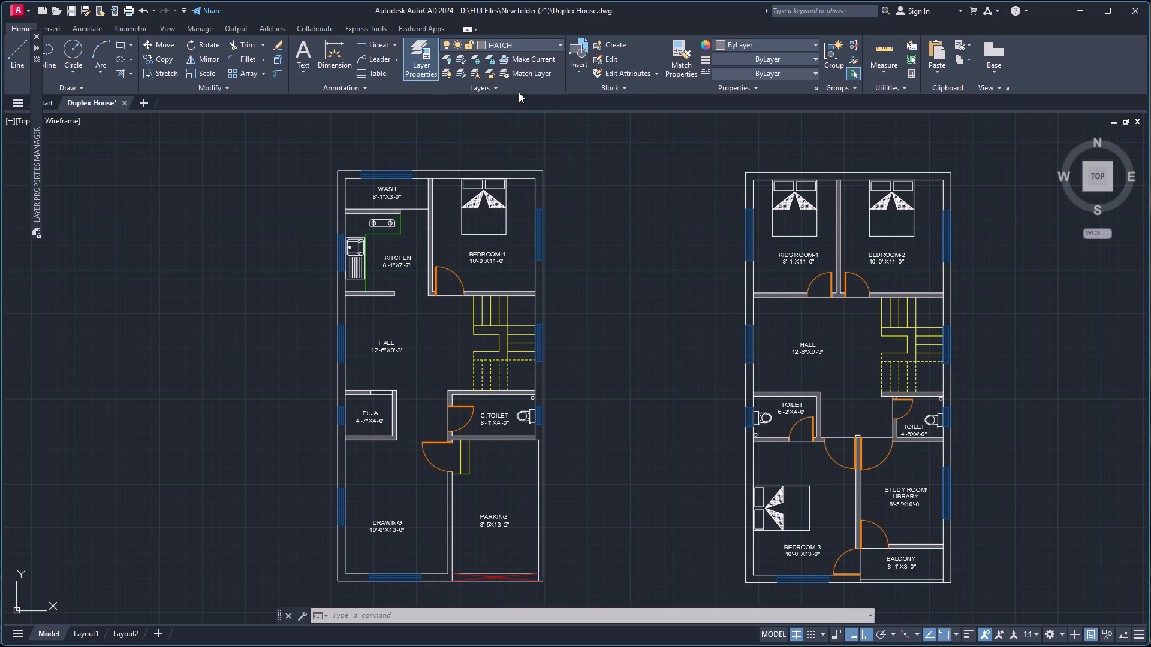
Fill all outer wall segments between the windows of the first floor plan, plus the wall between DRAWING and PARKING, with Solid hatch.
key("h")
key("Return")
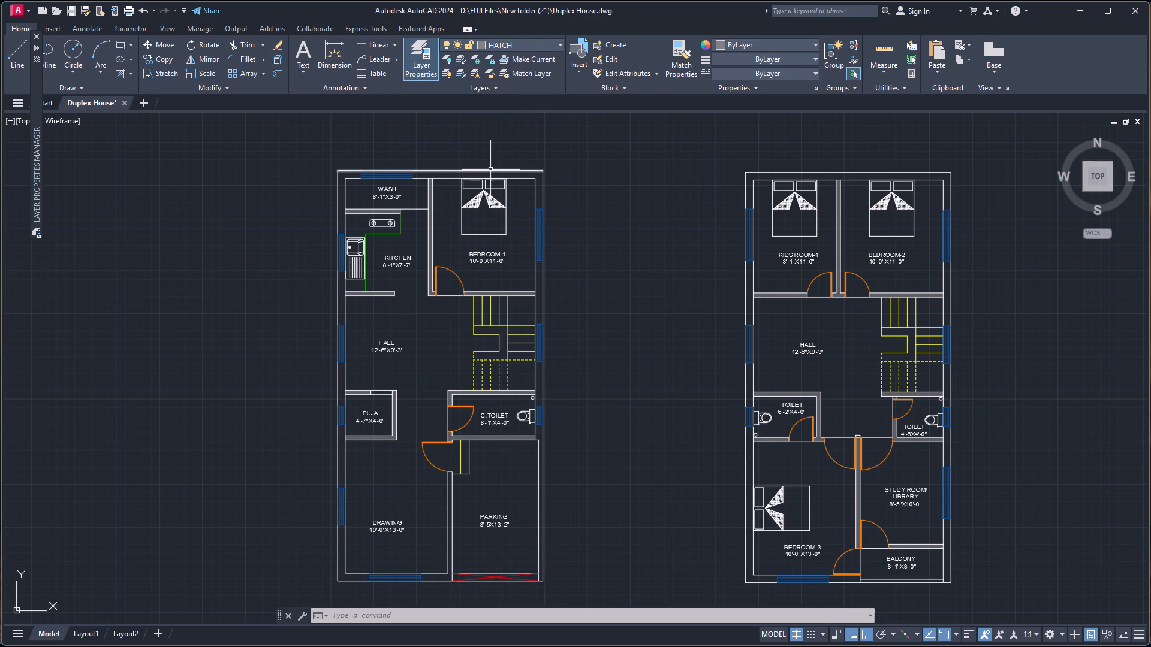
key("h")
key("Return")
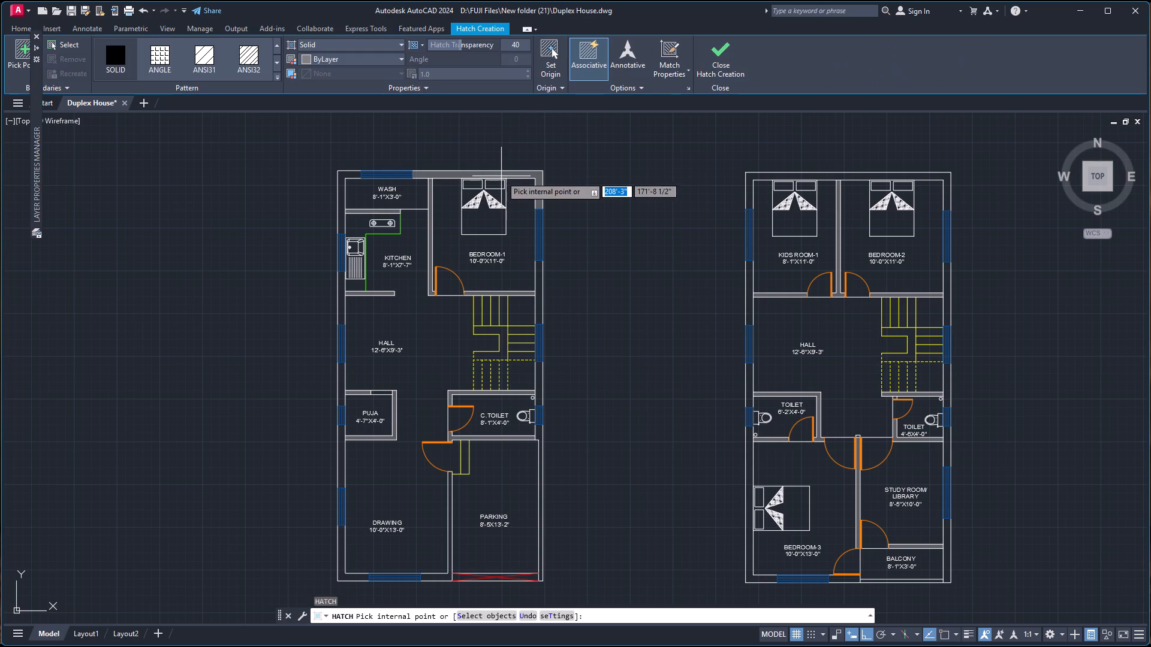
left_click(501, 174)
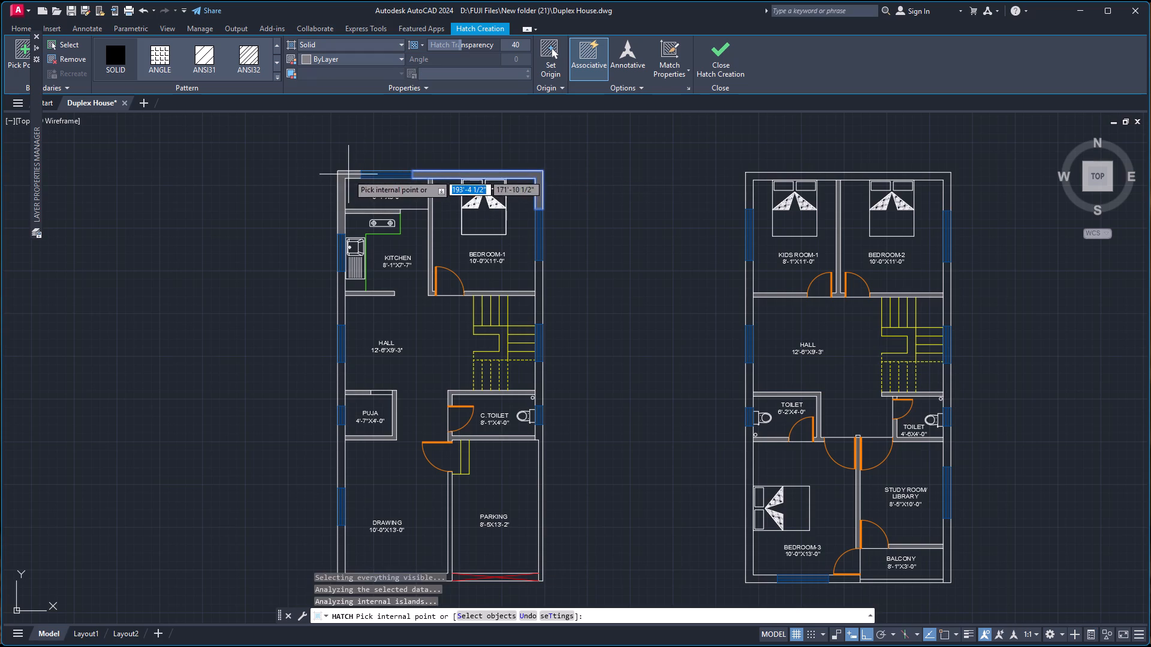
left_click(346, 174)
left_click(340, 295)
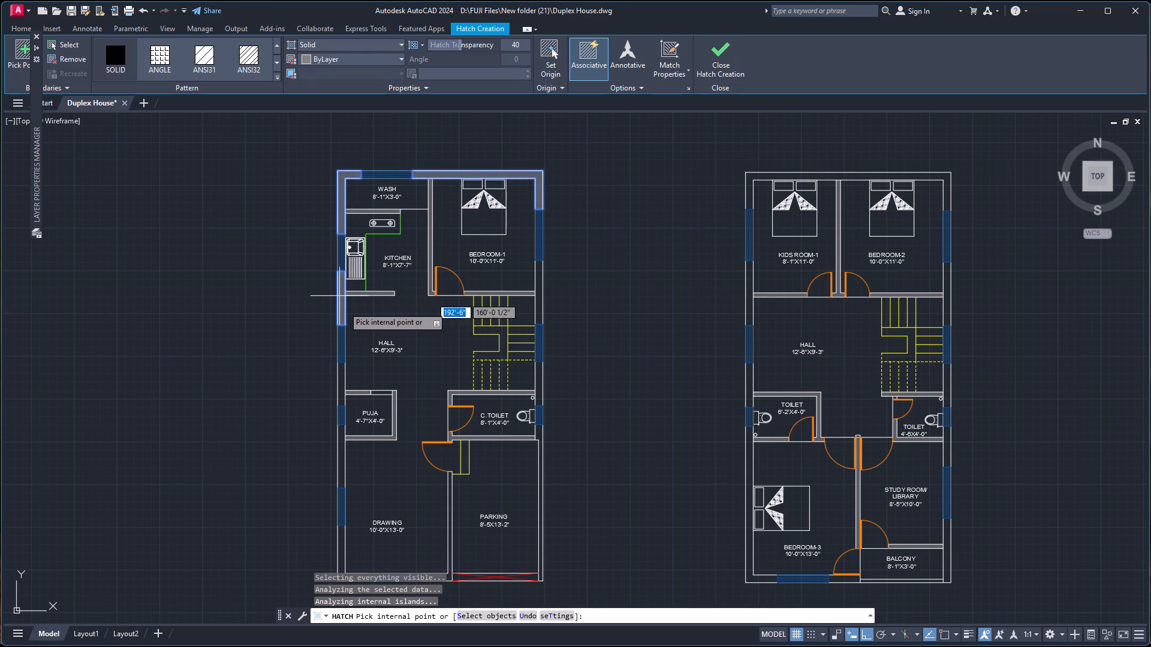
left_click(340, 391)
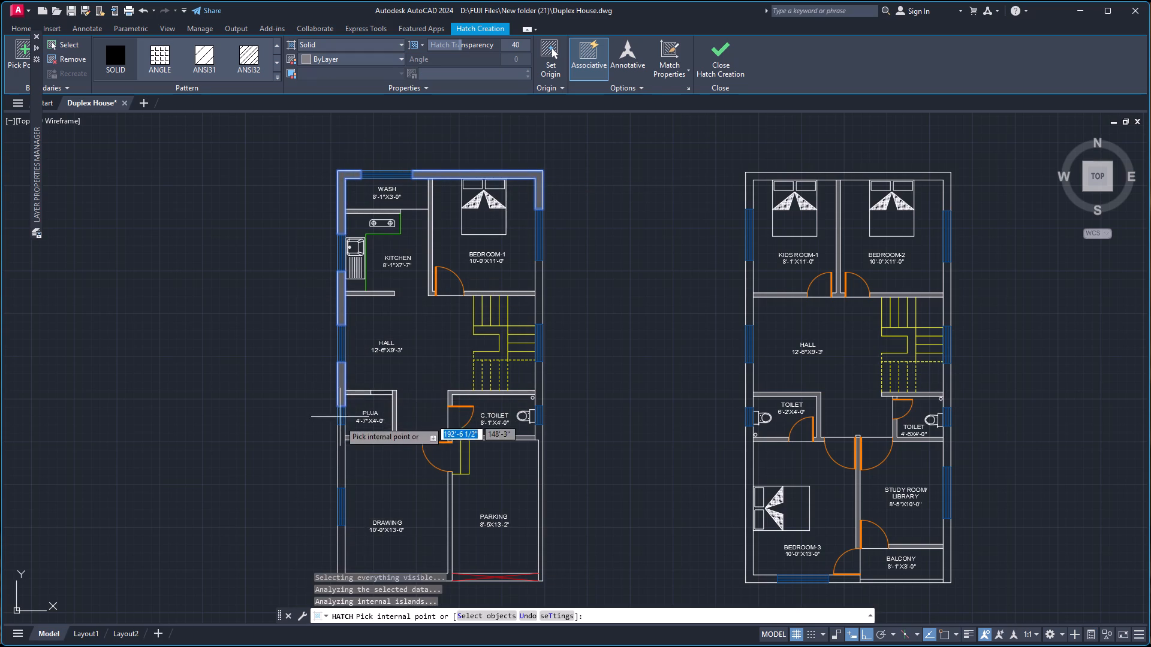
left_click(340, 451)
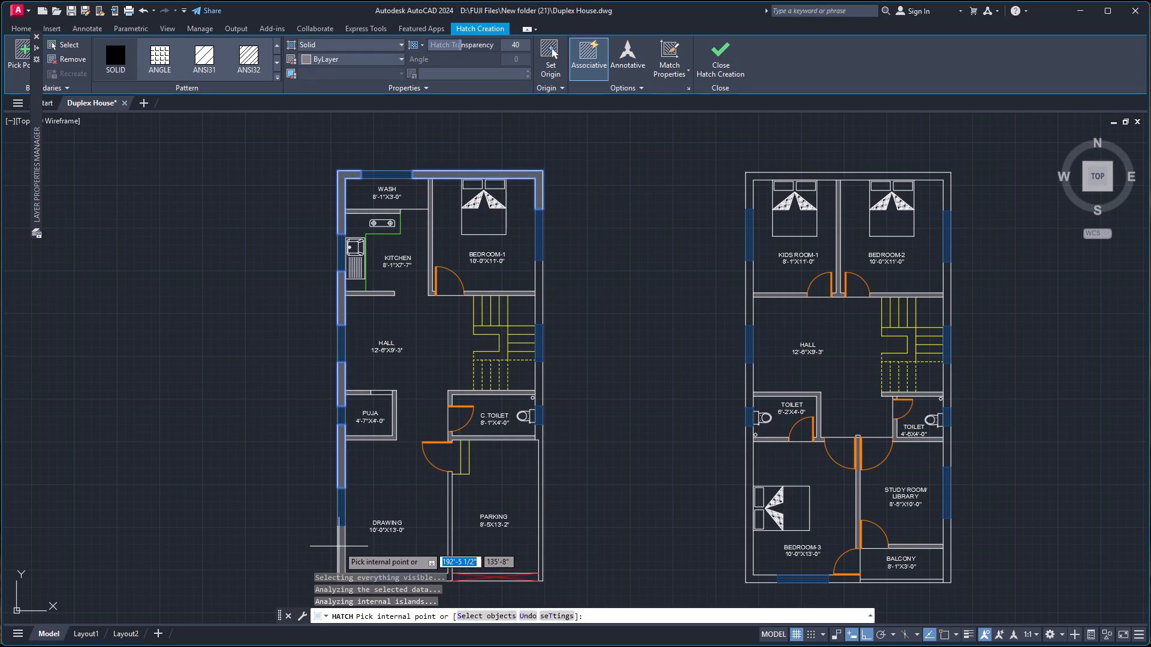
left_click(341, 546)
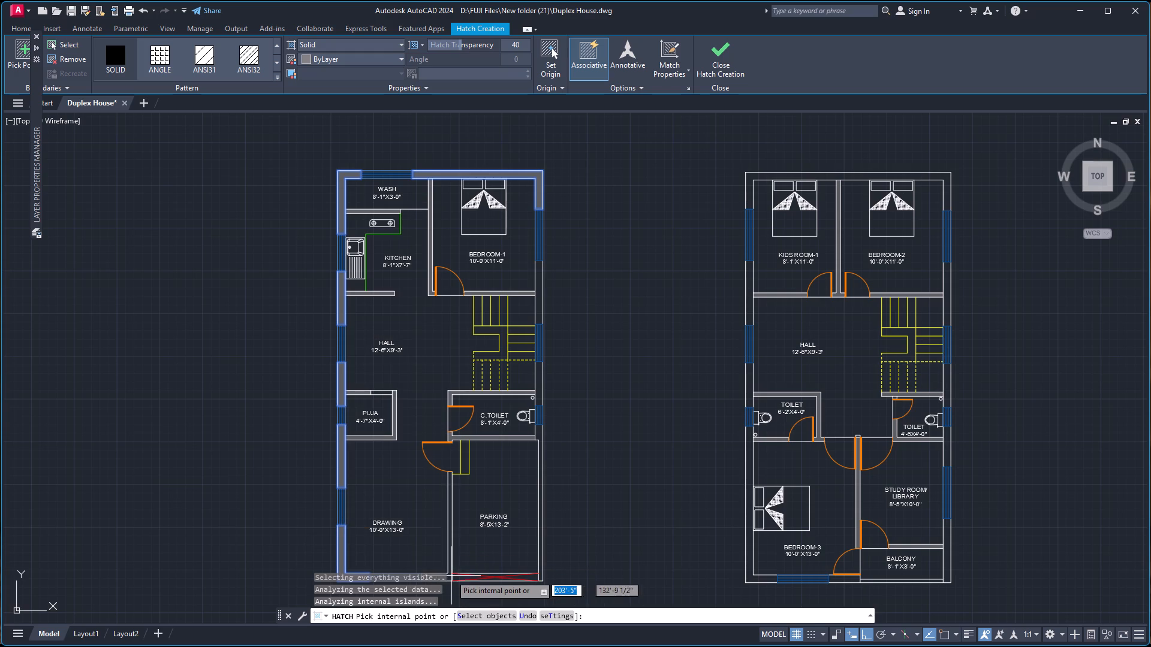
left_click(449, 576)
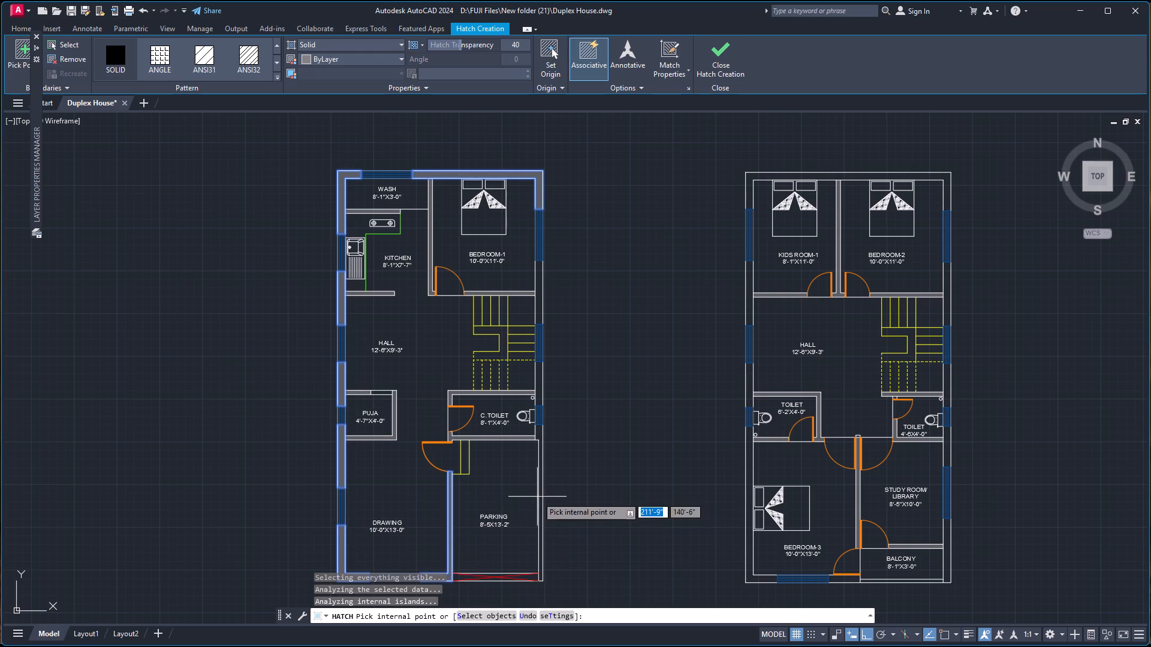
left_click(541, 490)
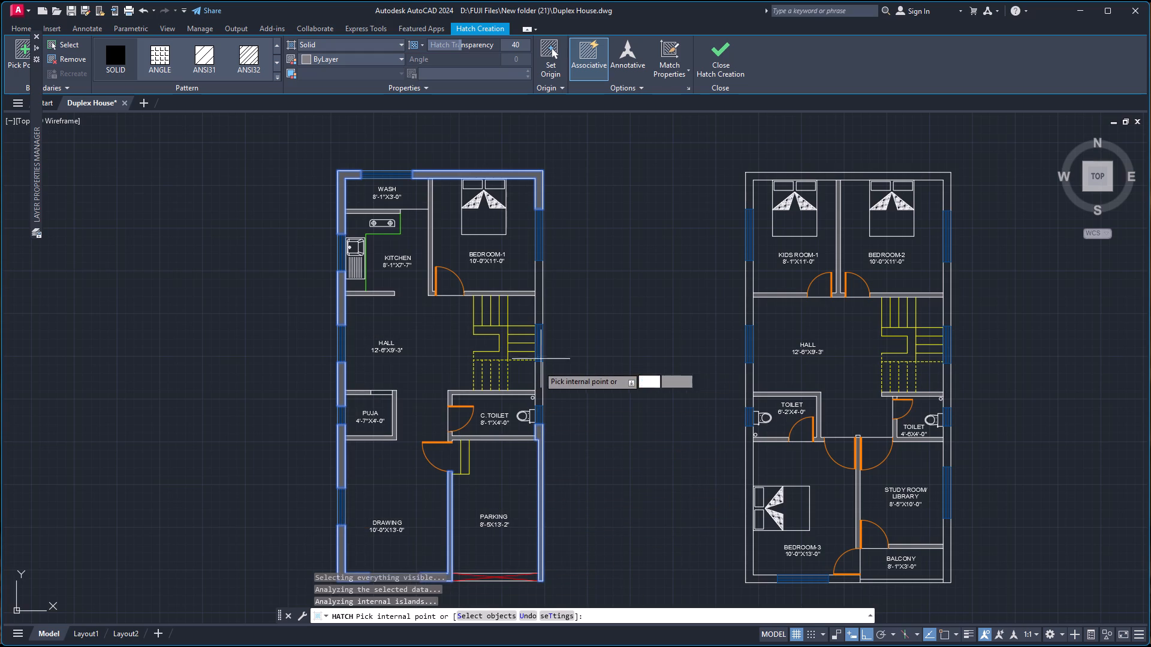
left_click(537, 383)
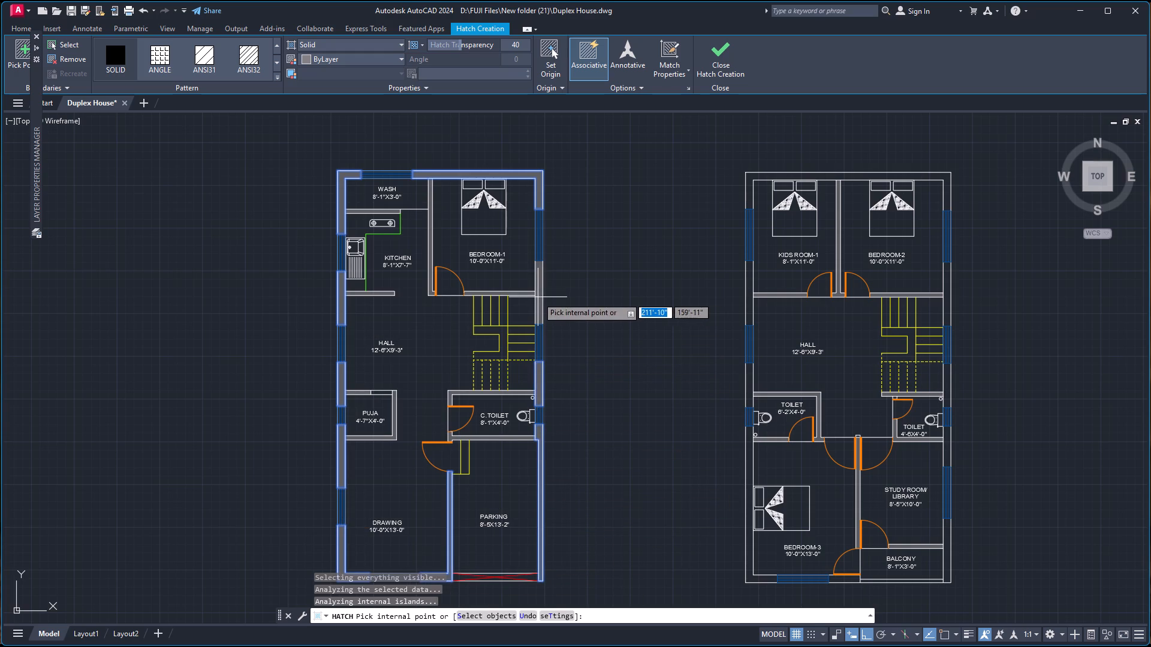
left_click(537, 297)
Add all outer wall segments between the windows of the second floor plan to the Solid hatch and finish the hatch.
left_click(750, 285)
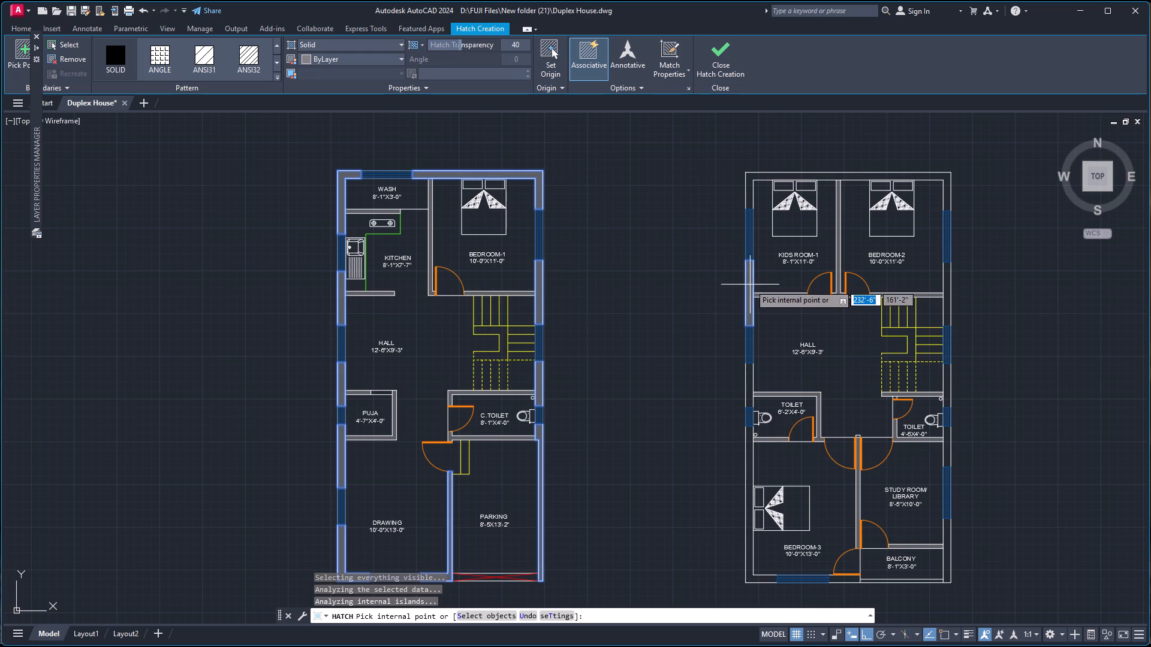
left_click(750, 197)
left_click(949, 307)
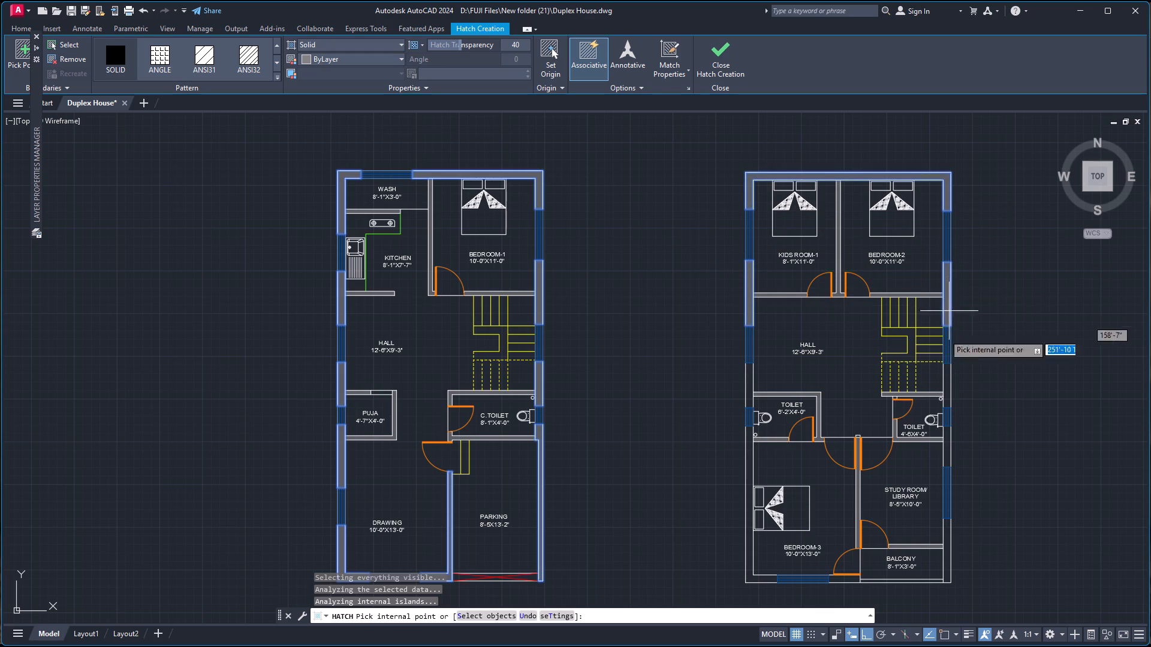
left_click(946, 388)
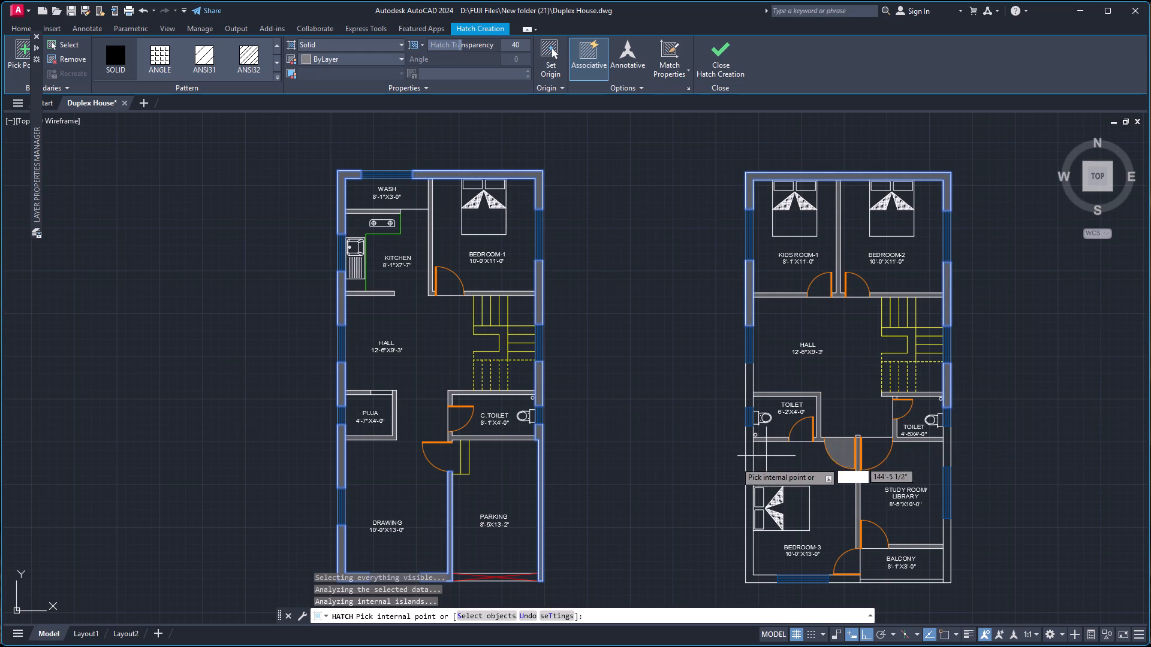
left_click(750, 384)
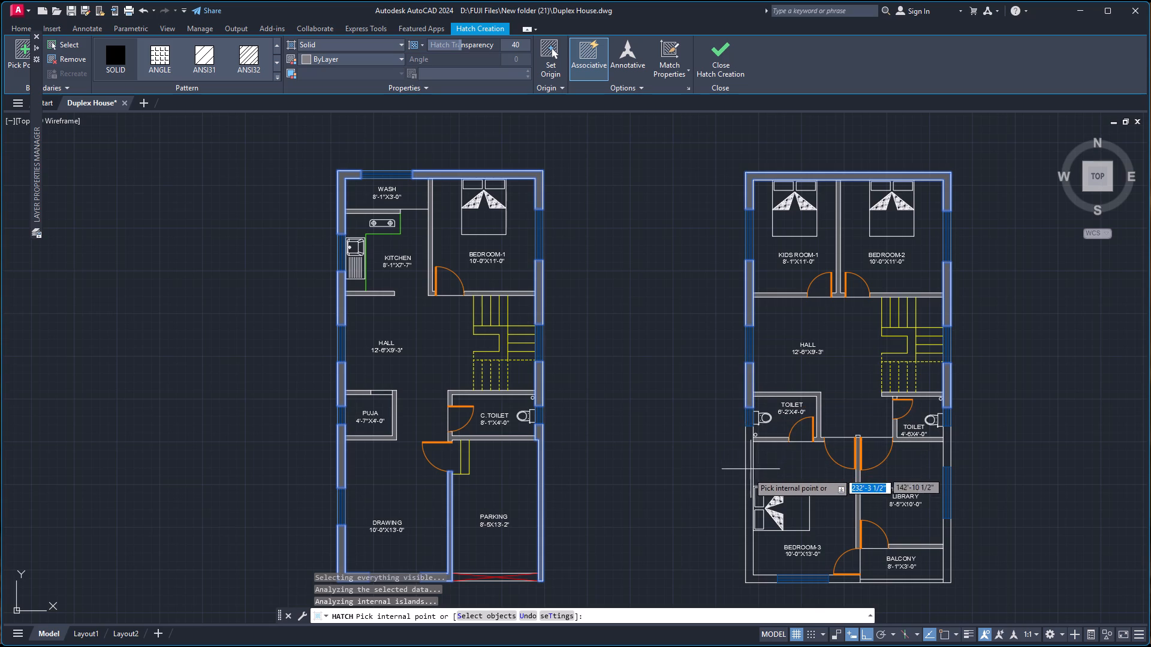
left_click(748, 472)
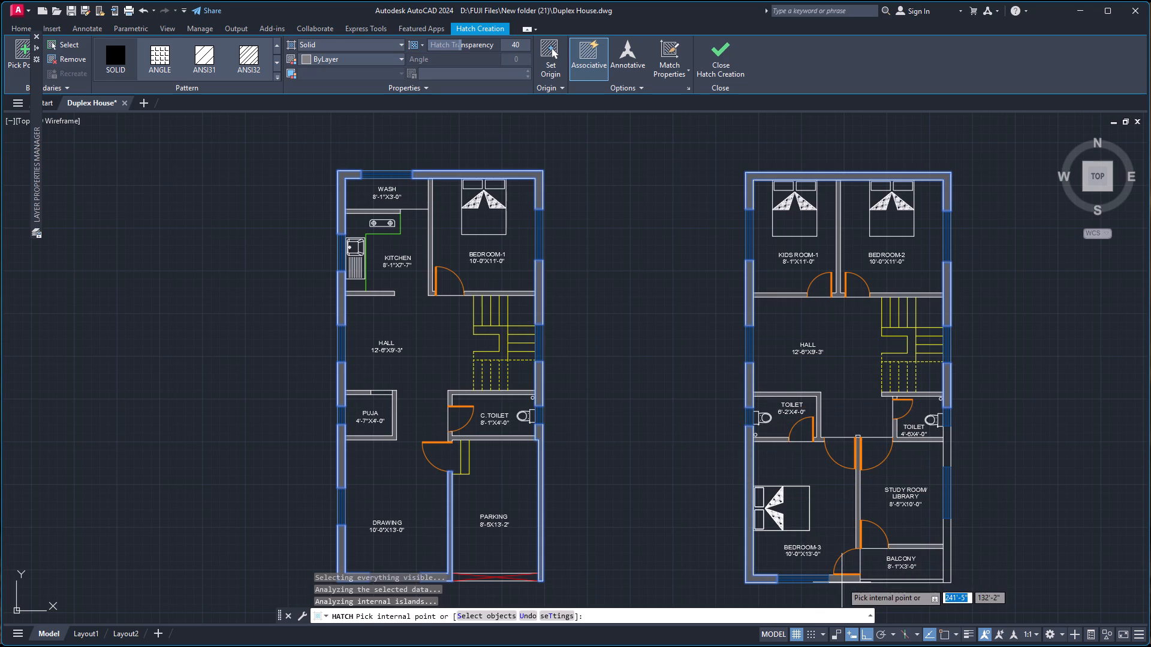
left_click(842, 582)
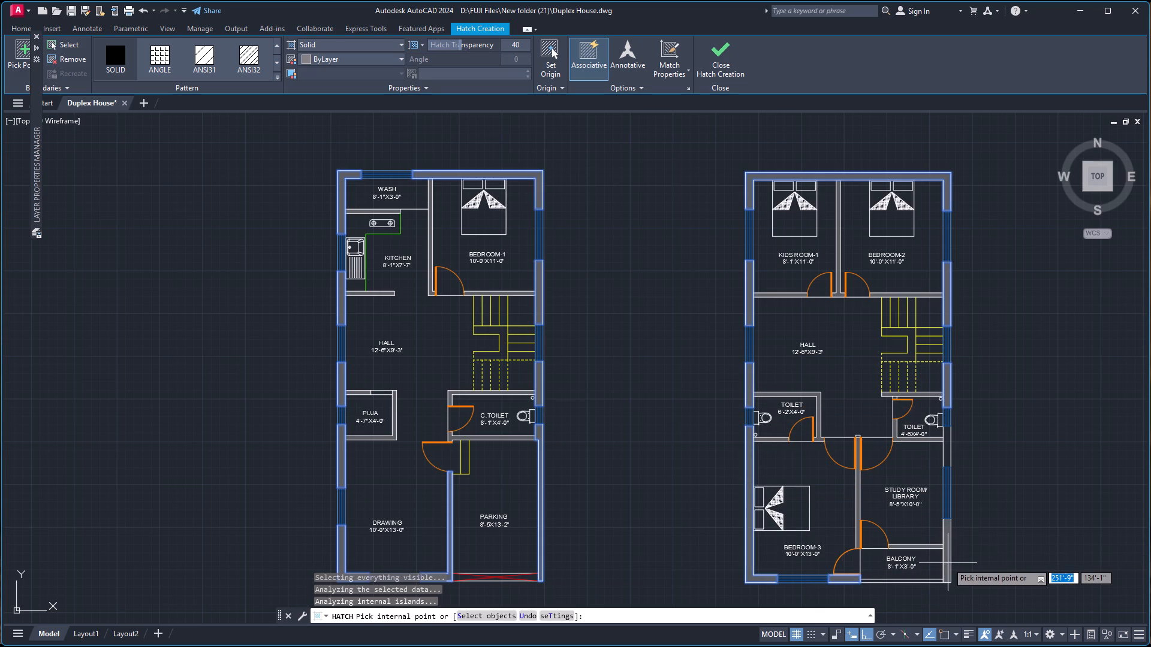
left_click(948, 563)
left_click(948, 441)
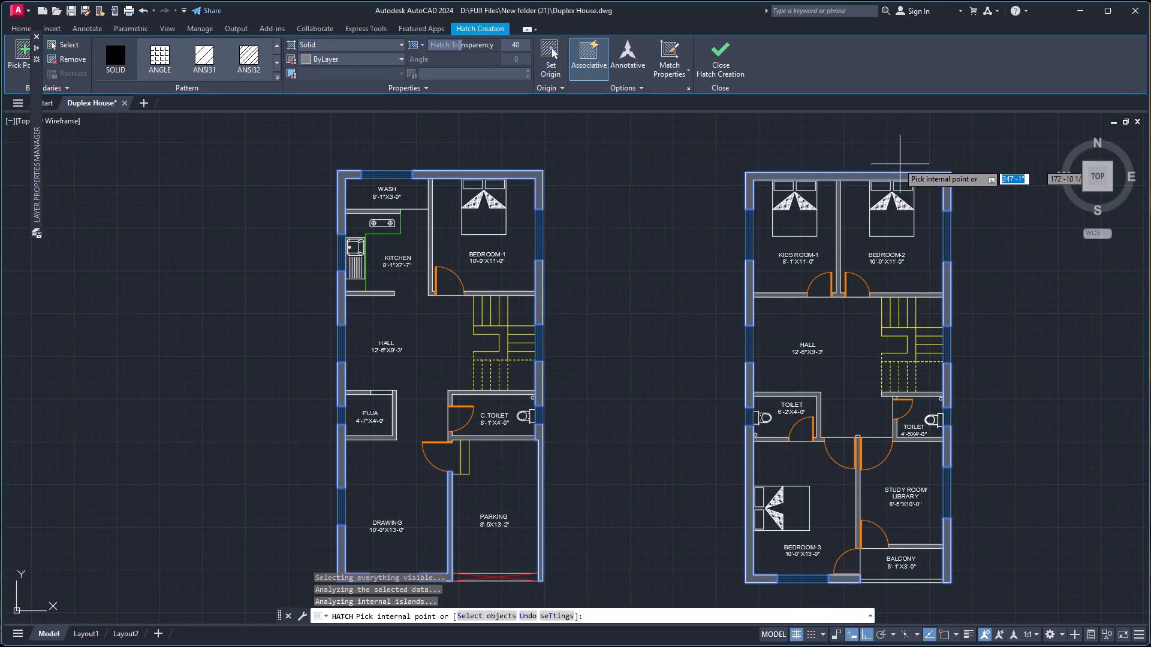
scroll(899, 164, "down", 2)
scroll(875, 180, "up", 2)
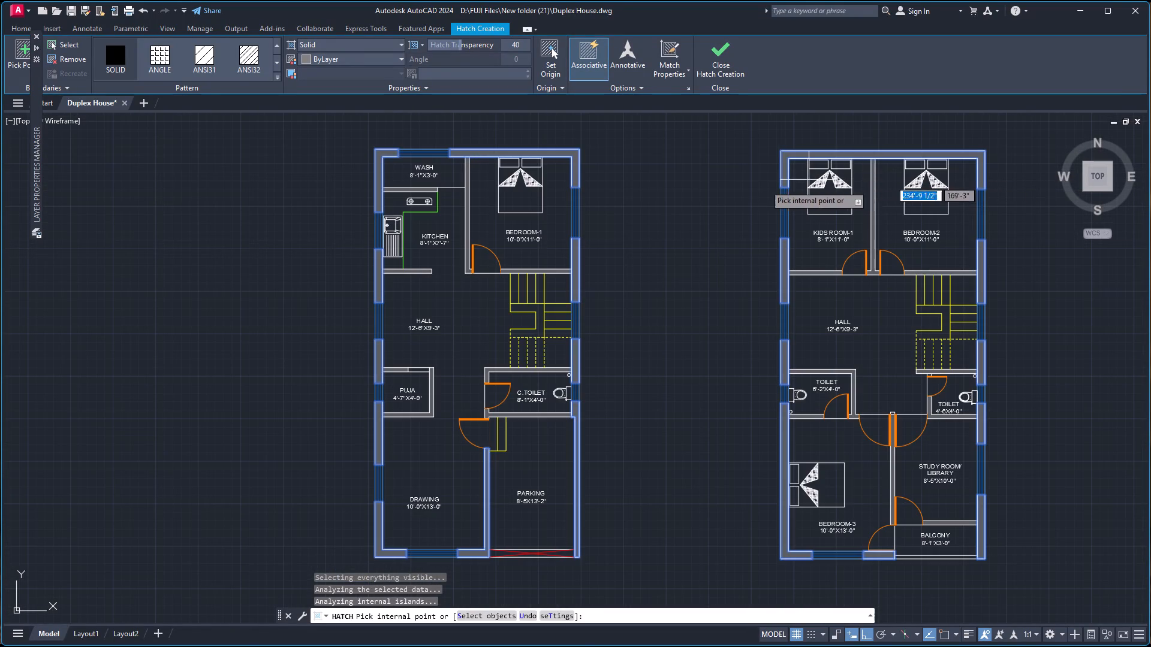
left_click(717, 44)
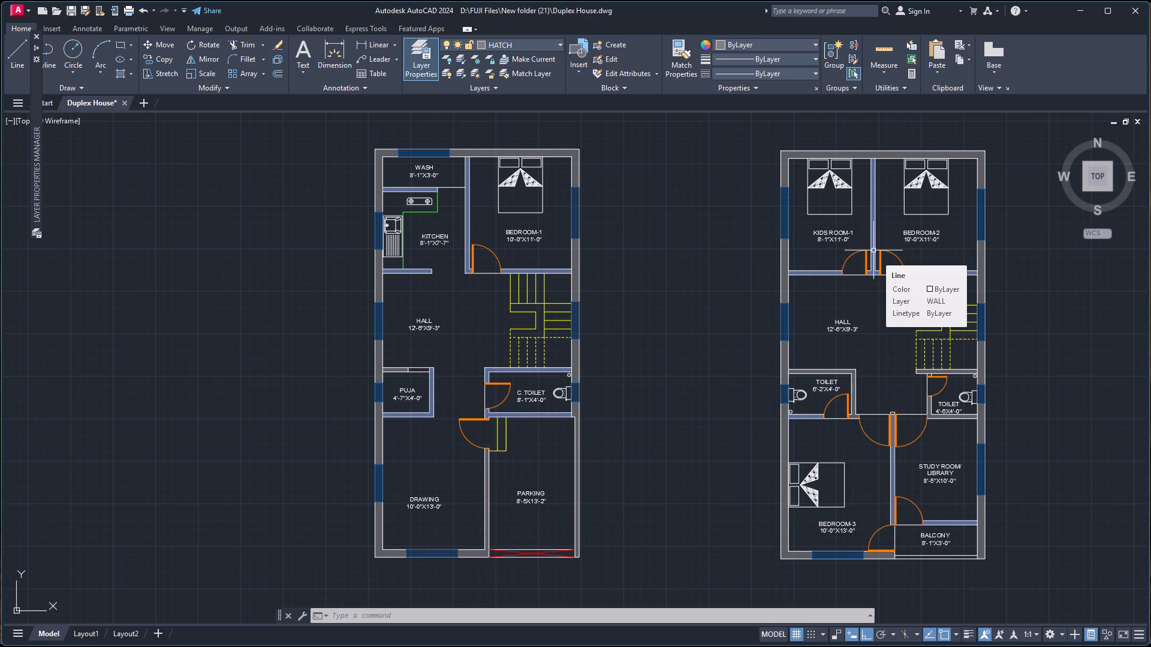
Move the whole second floor plan horizontally about 13 feet closer to the first floor plan.
left_click(750, 127)
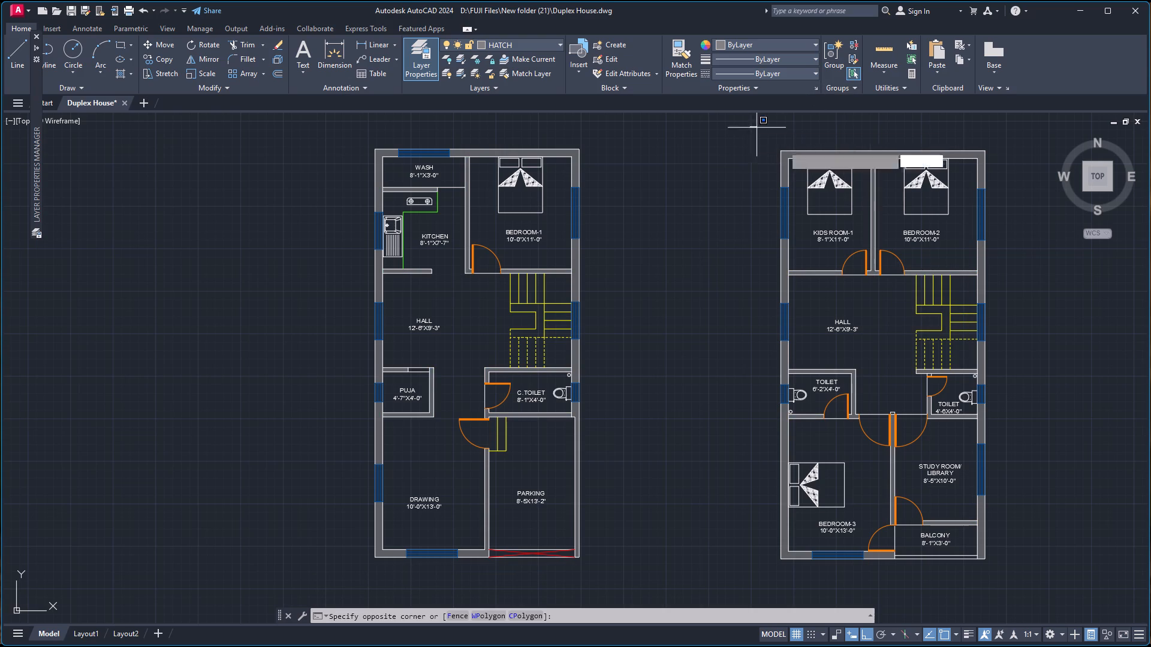
left_click(1057, 596)
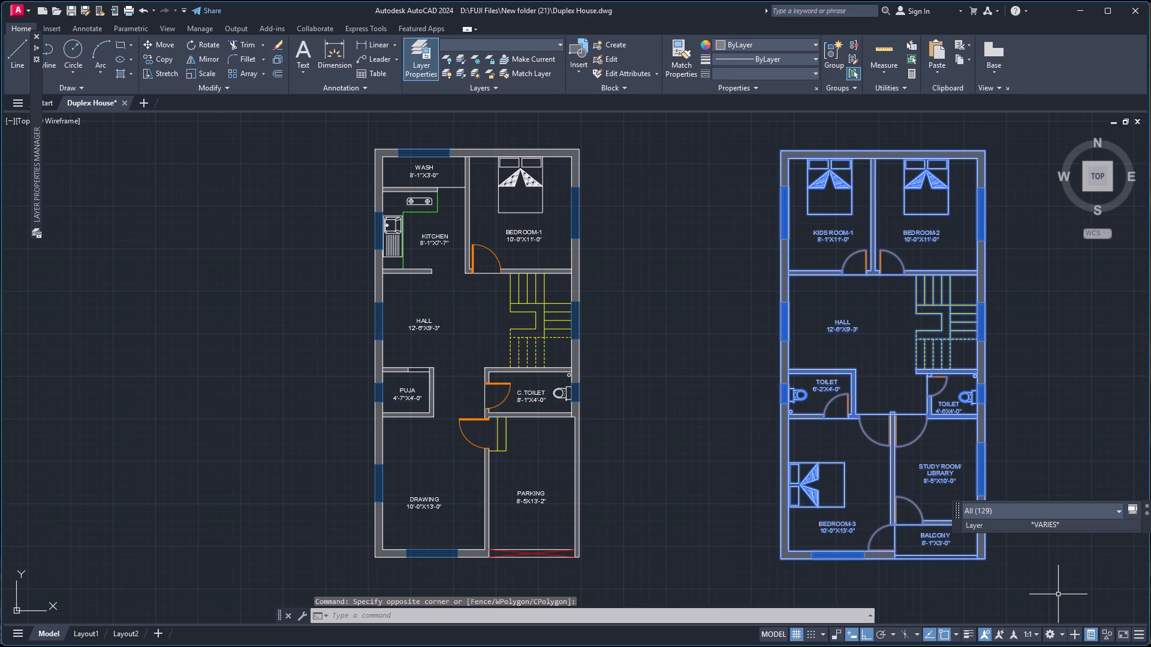
key("m")
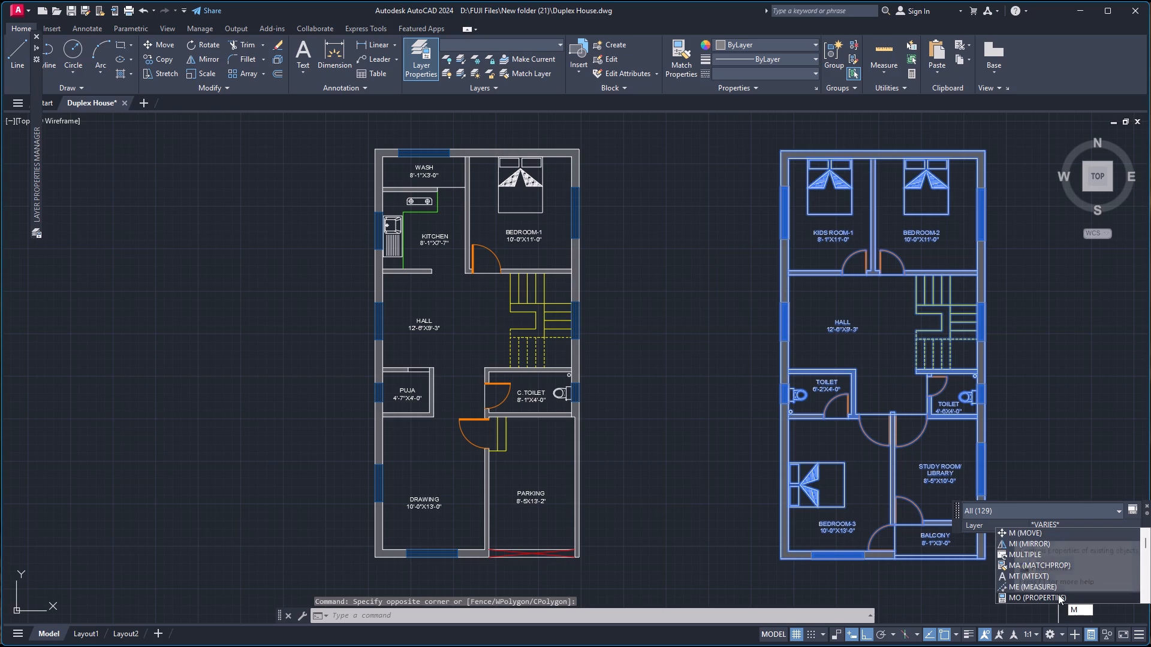
key("Return")
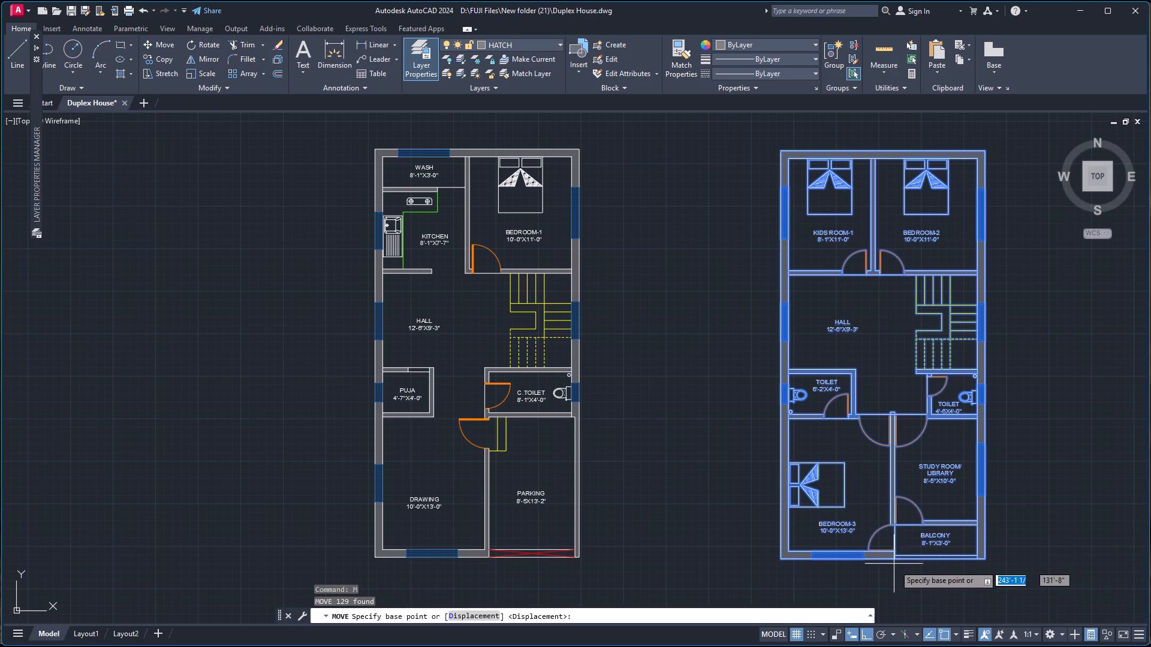
left_click(896, 560)
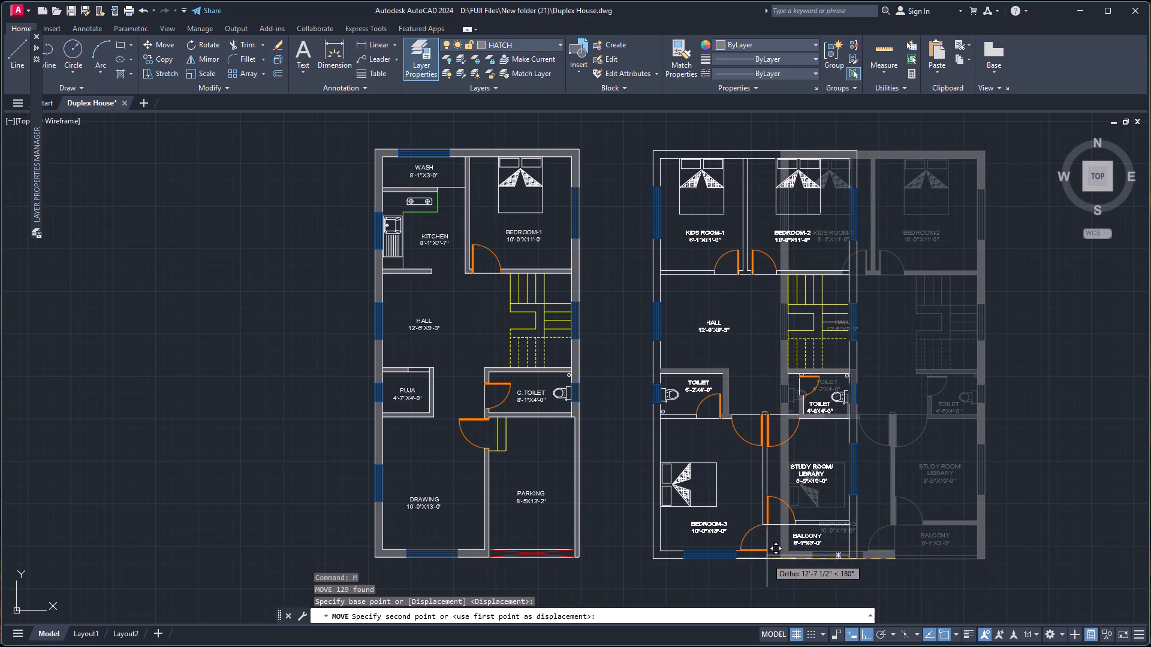
left_click(763, 557)
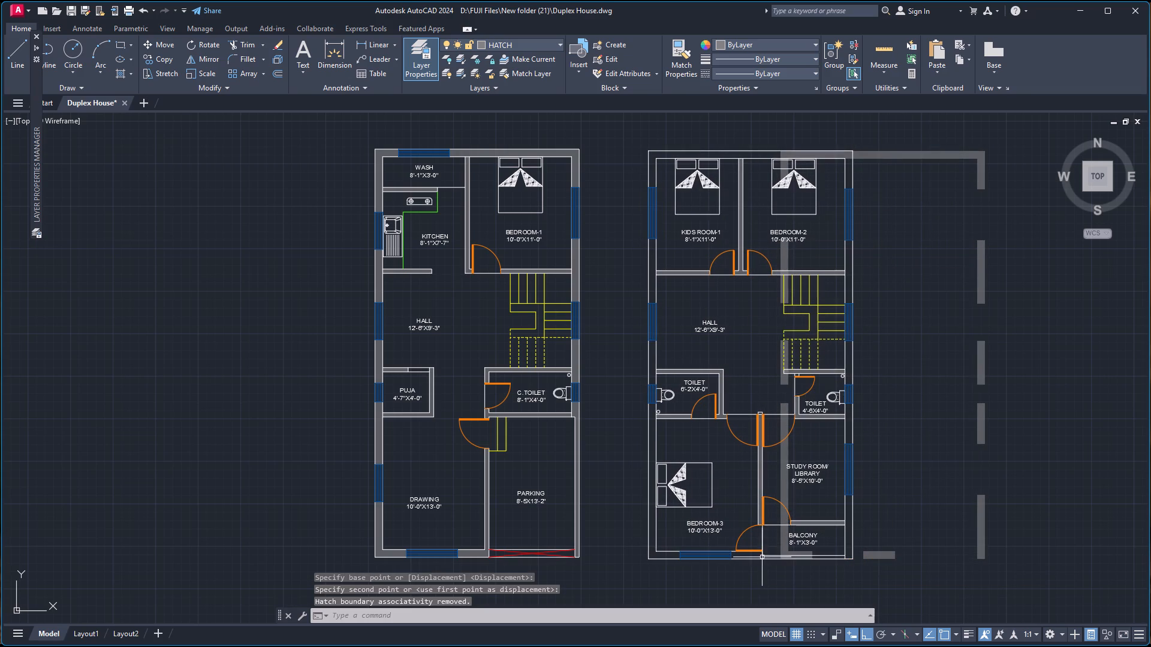
Delete the single solid hatch object that covers the outer walls of both floor plans.
left_click(981, 539)
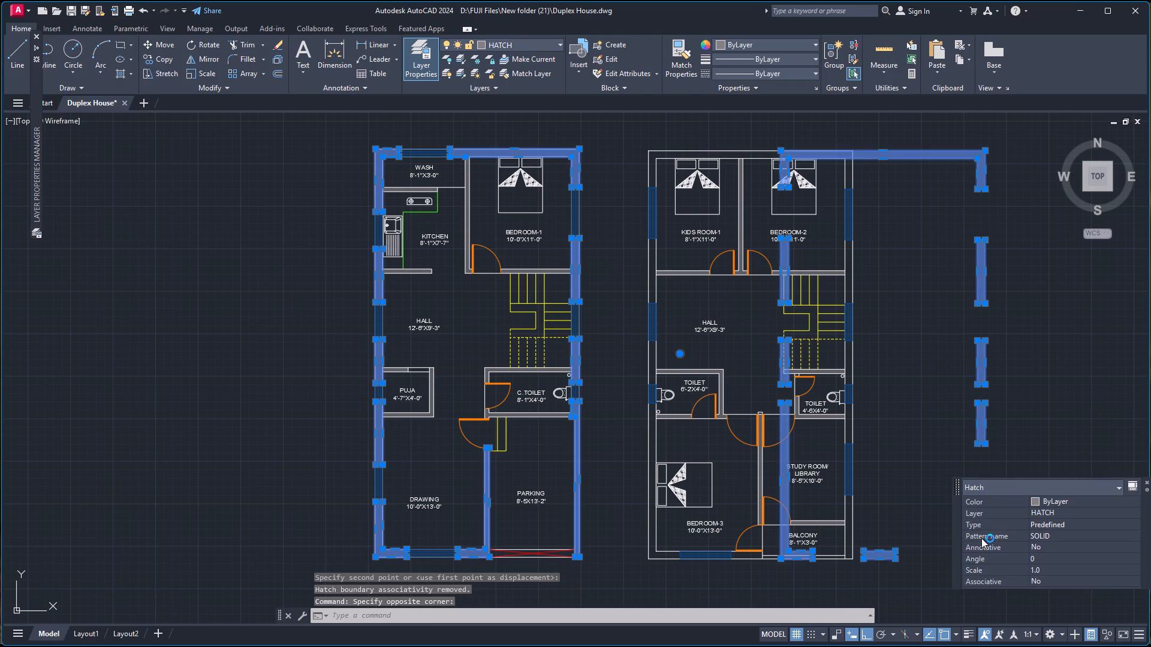
key("Escape")
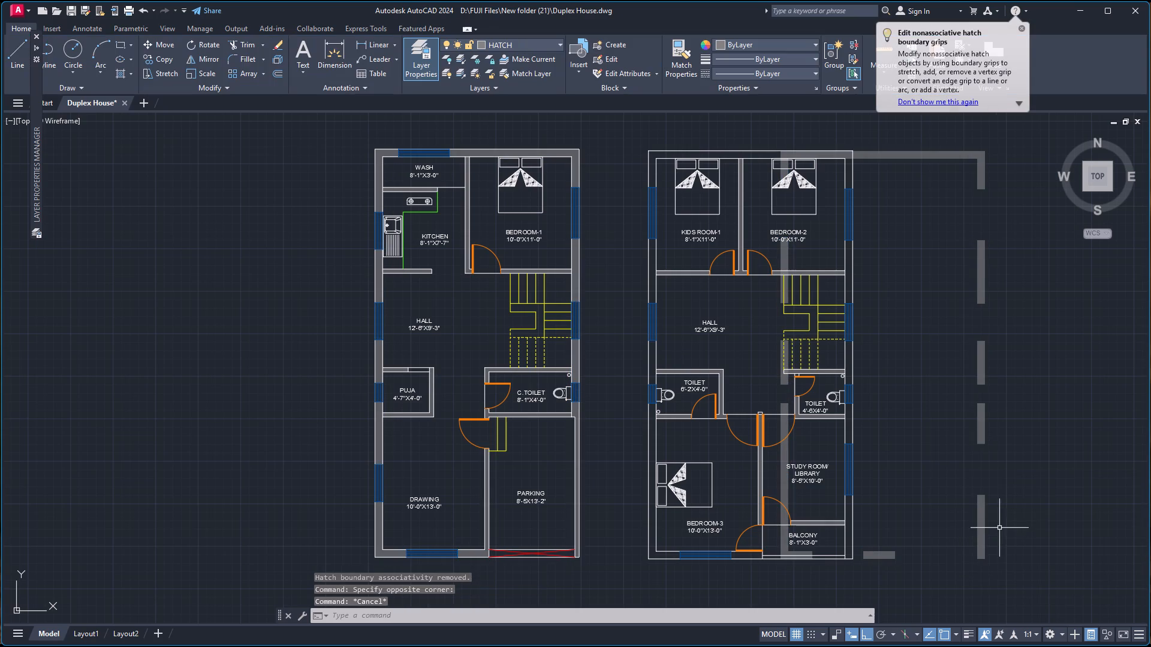
left_click(984, 516)
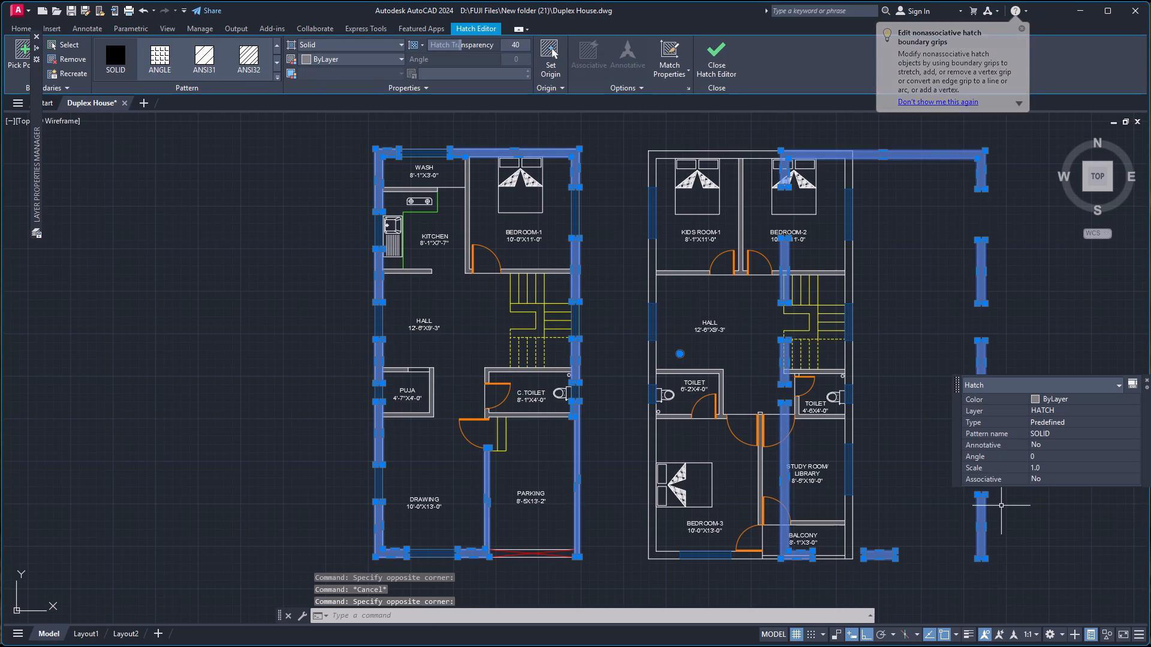
key("Delete")
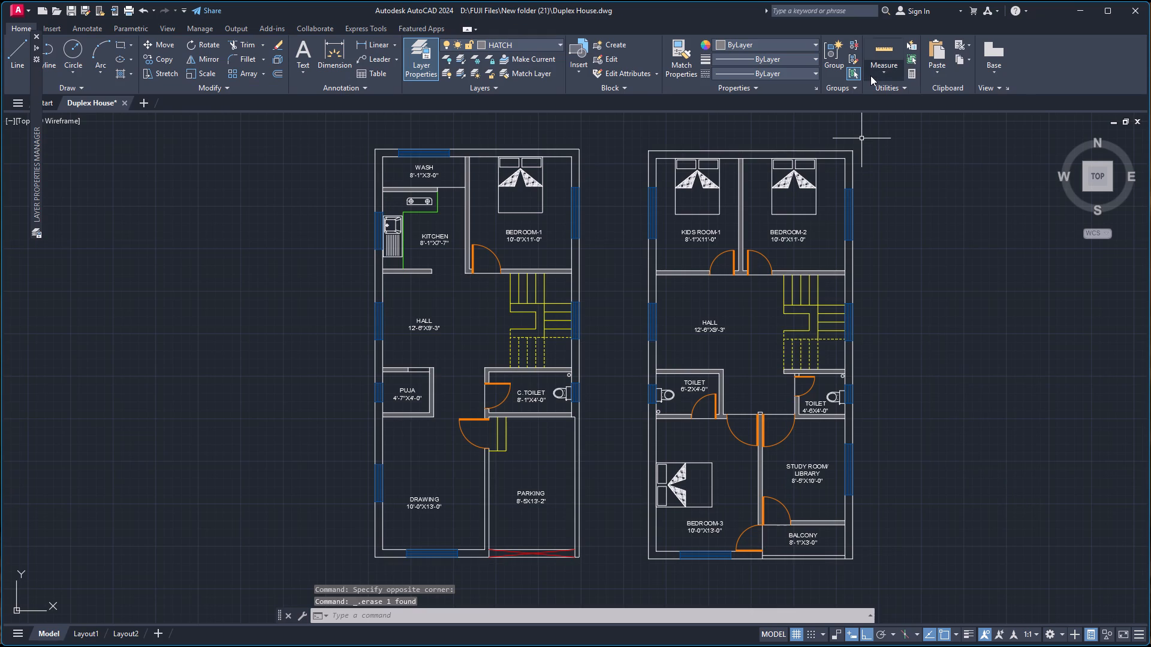
Fill all outer wall segments between the windows of the first floor plan, plus the wall between DRAWING and PARKING, with Solid hatch.
key("h")
key("Return")
left_click(478, 154)
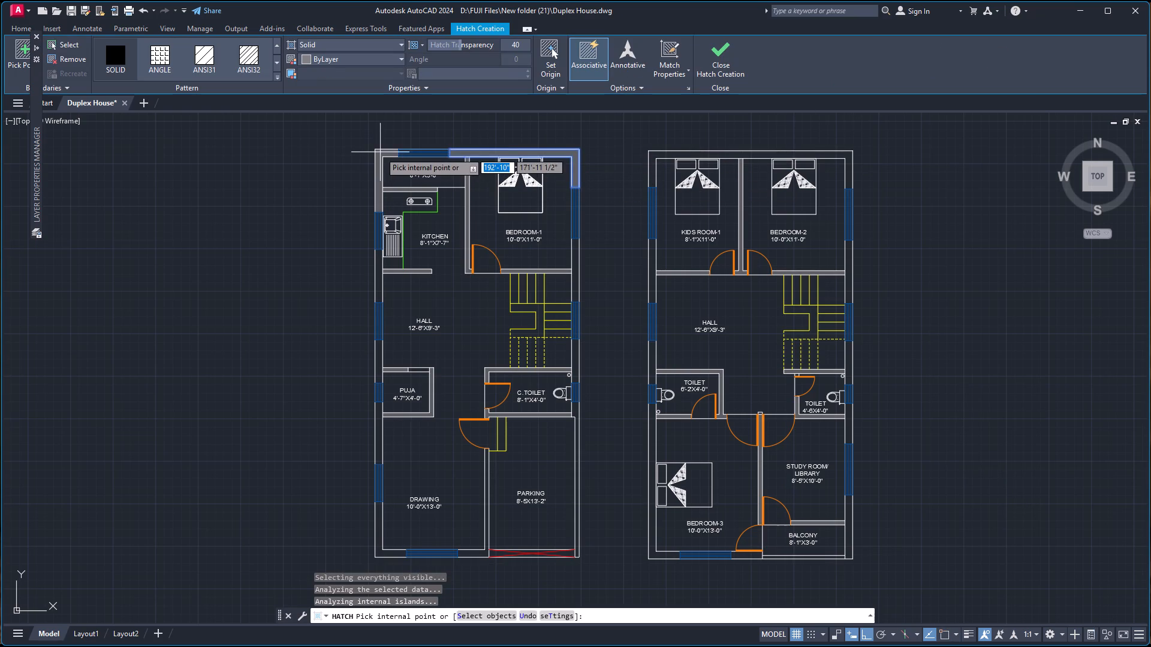
left_click(380, 152)
left_click(378, 265)
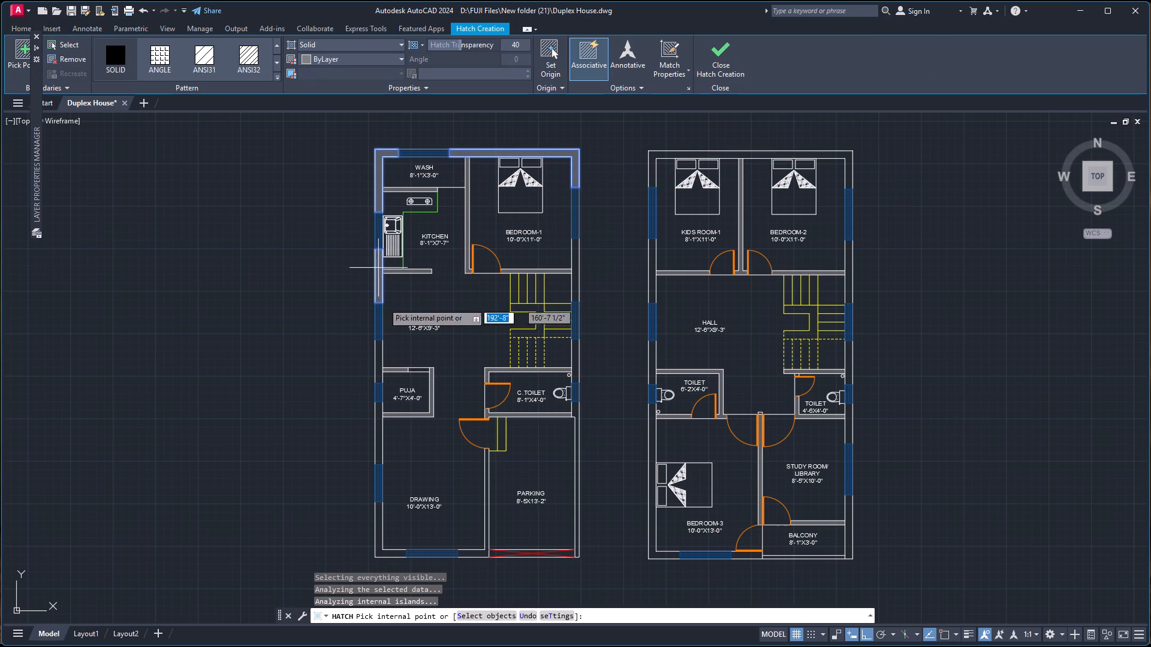
left_click(378, 362)
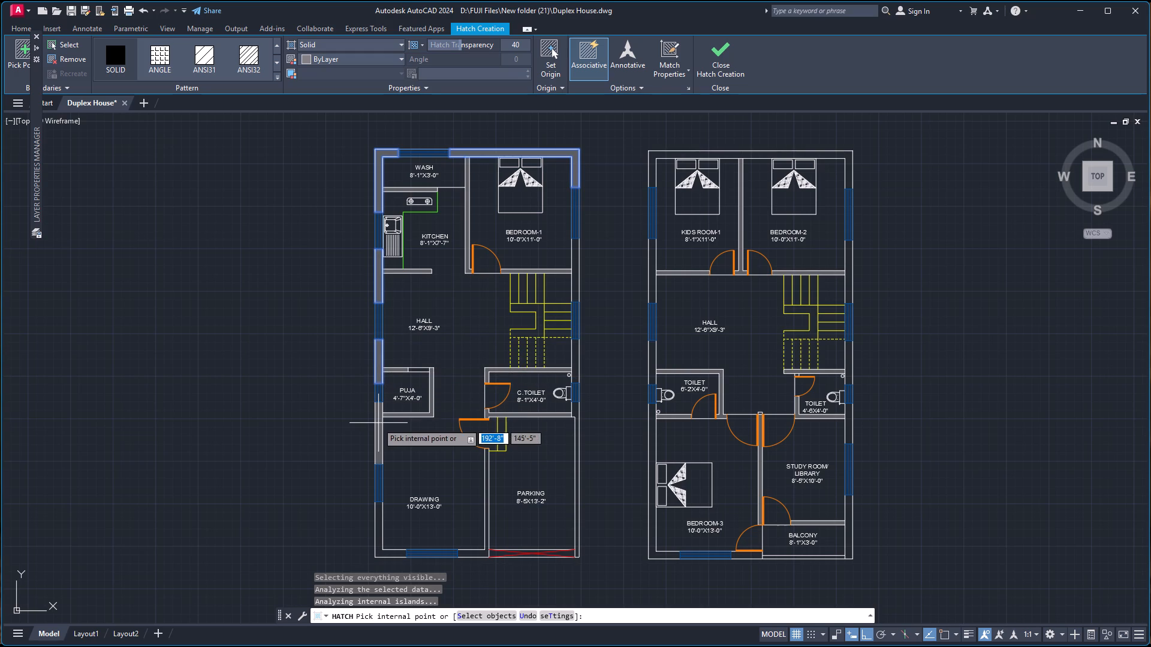
left_click(377, 424)
left_click(378, 525)
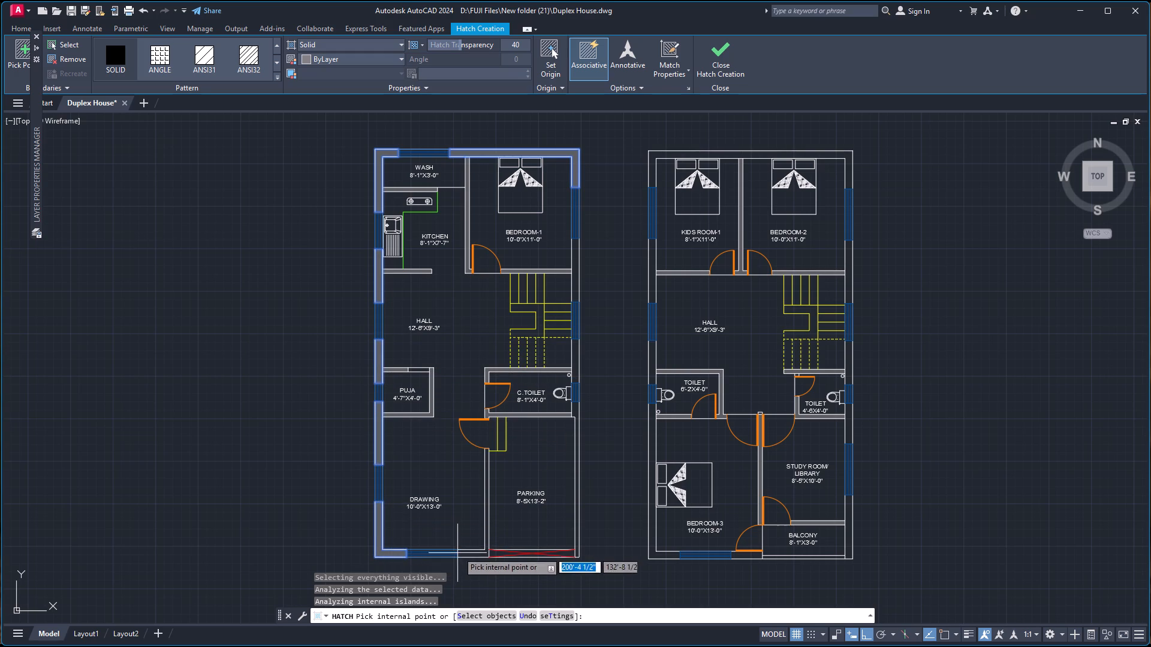
left_click(474, 554)
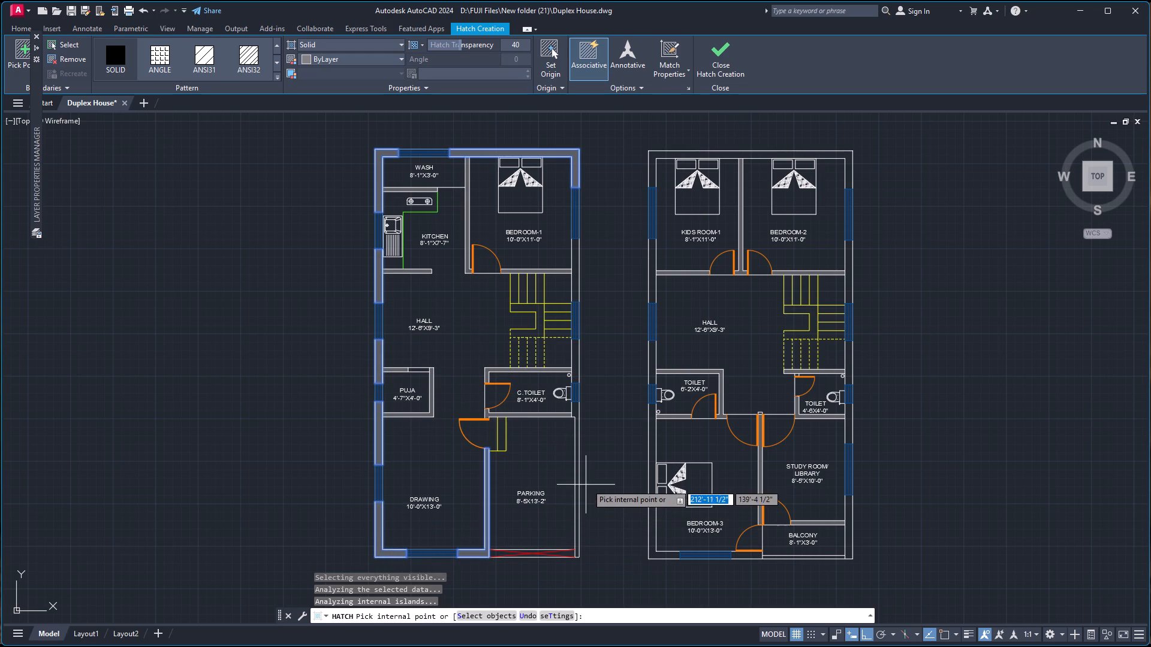
left_click(577, 487)
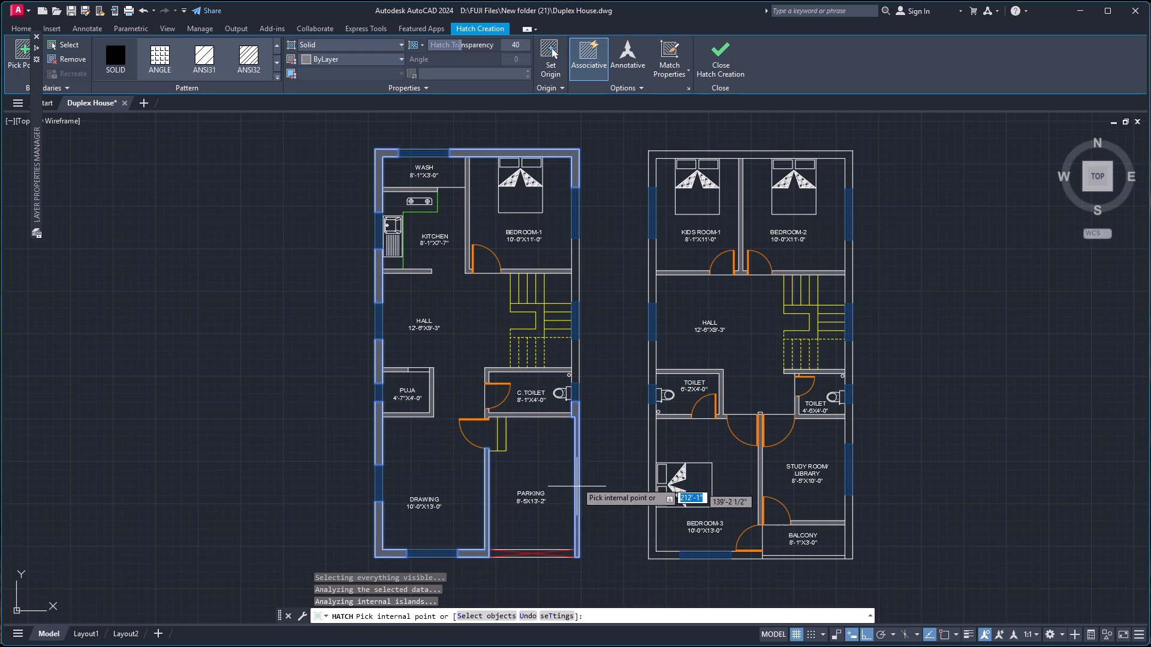
left_click(577, 361)
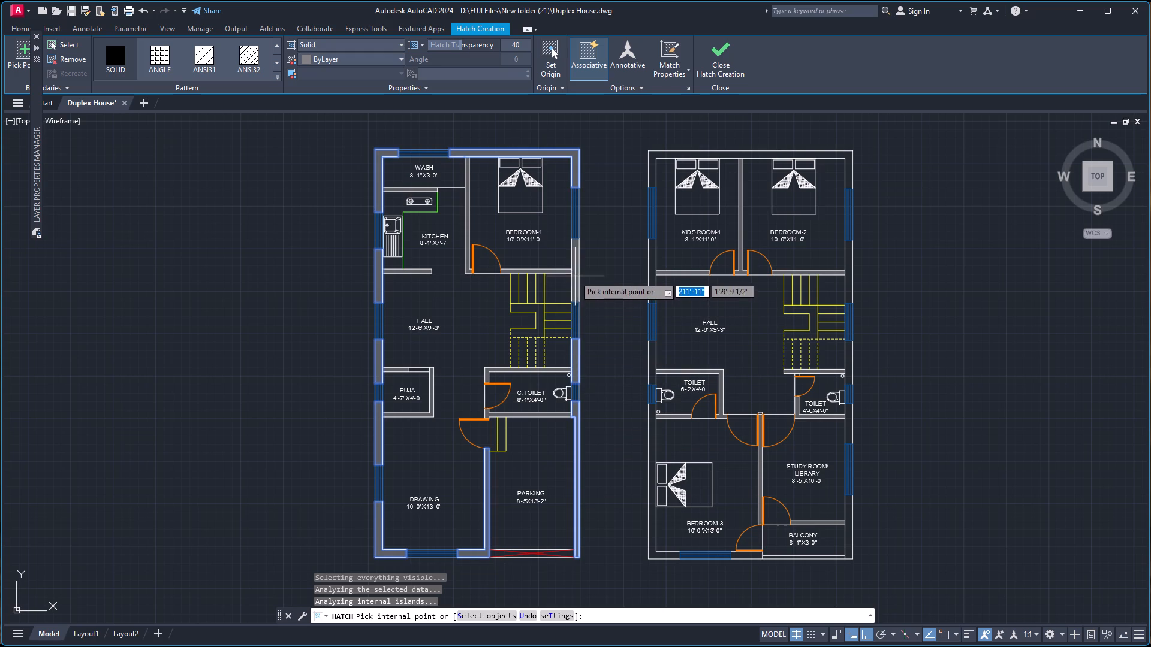
left_click(575, 276)
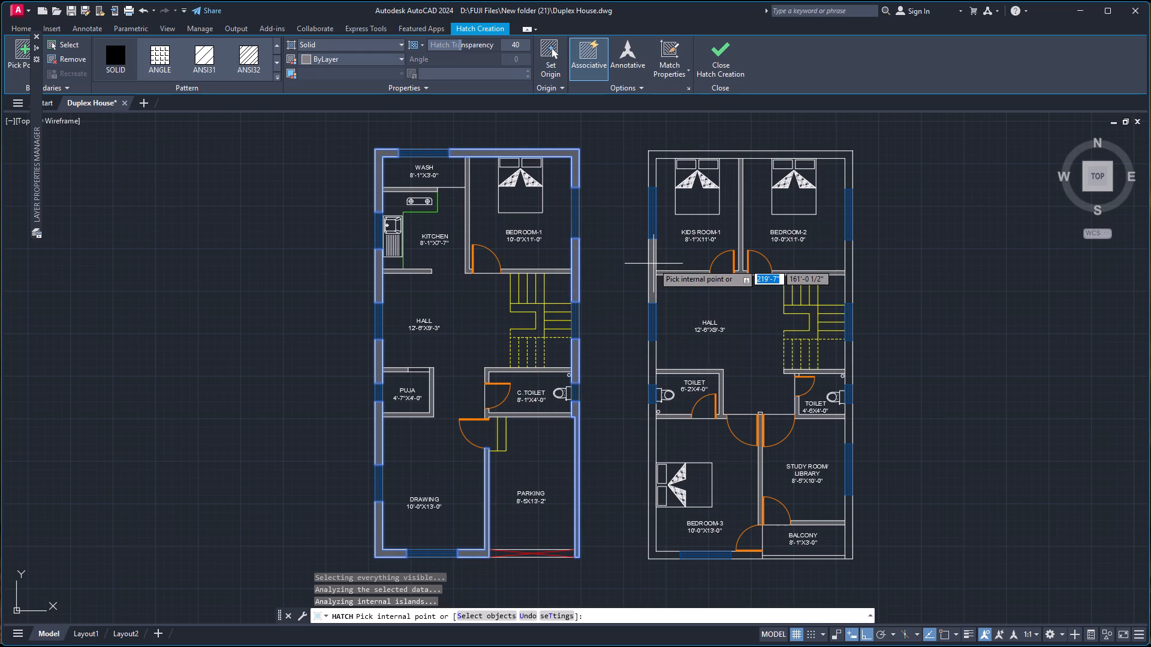
Add all outer wall segments between the windows of the relocated second floor plan to the Solid hatch and finish the hatch.
left_click(652, 264)
left_click(652, 164)
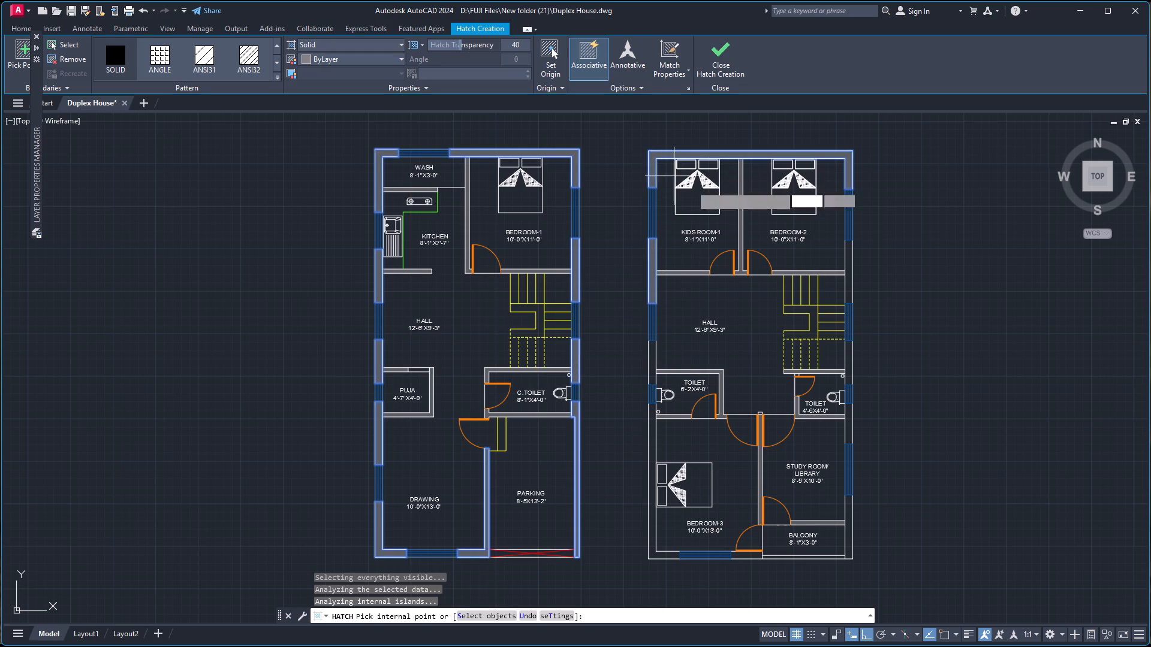
left_click(850, 265)
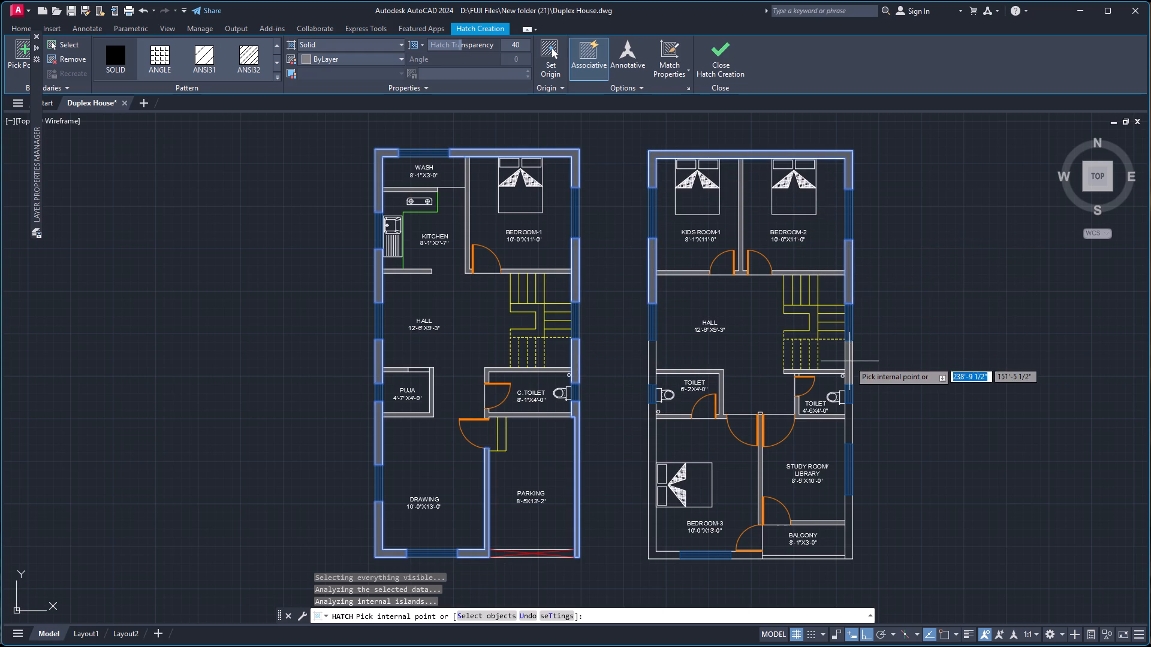
left_click(849, 362)
left_click(849, 421)
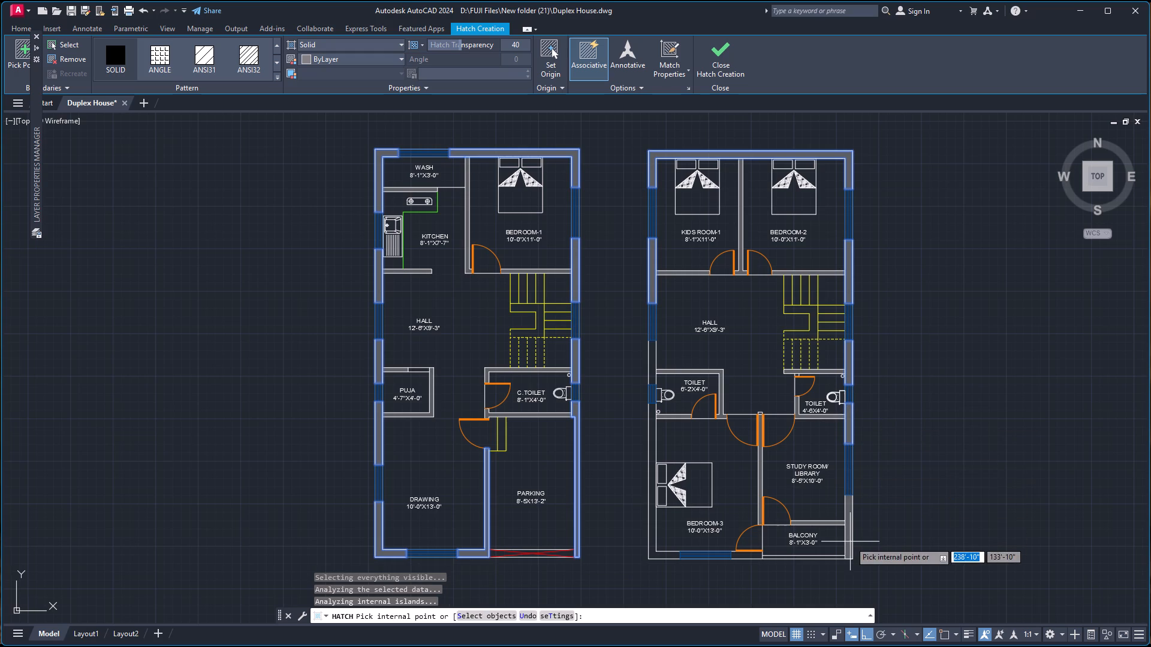
left_click(849, 542)
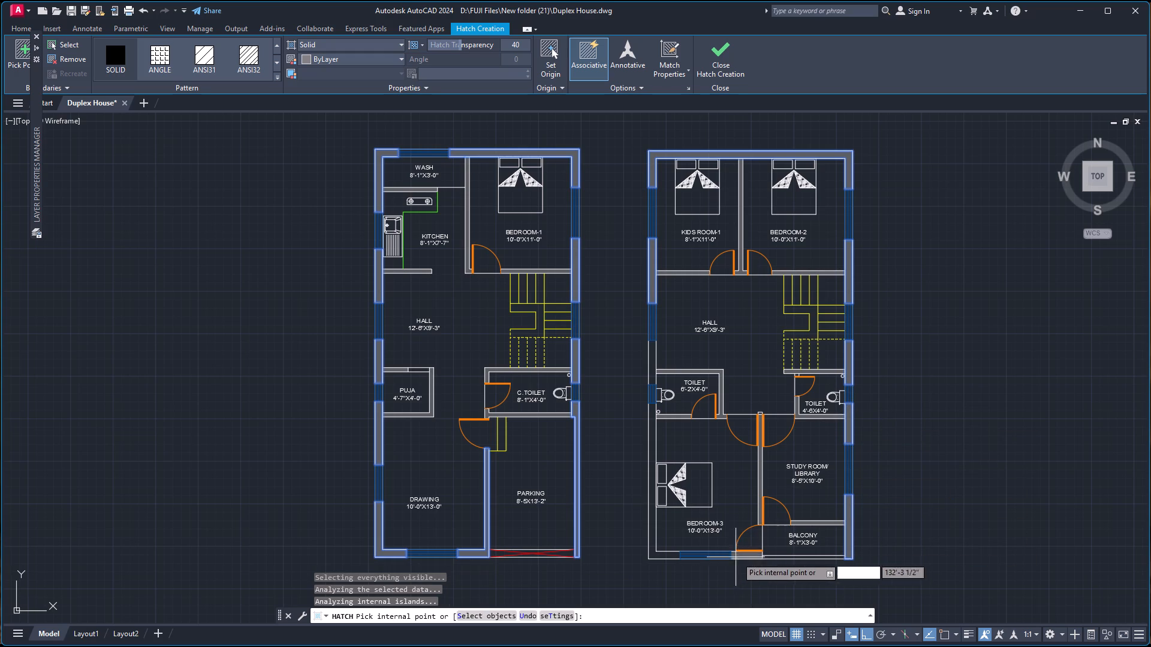
left_click(744, 556)
left_click(656, 558)
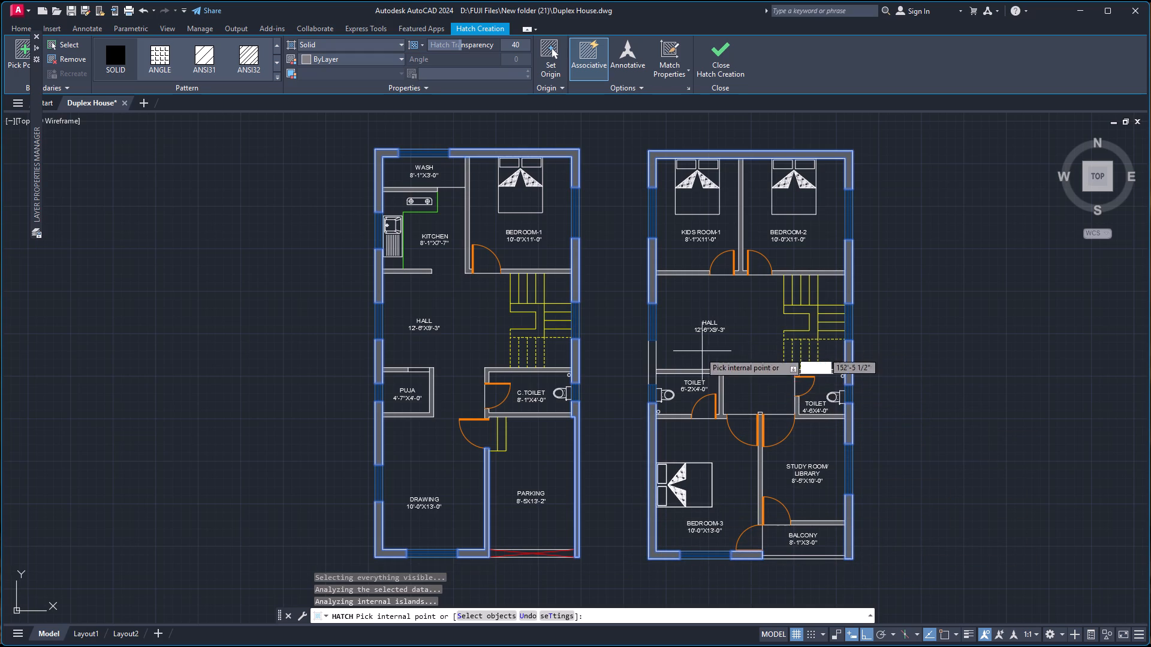
left_click(652, 365)
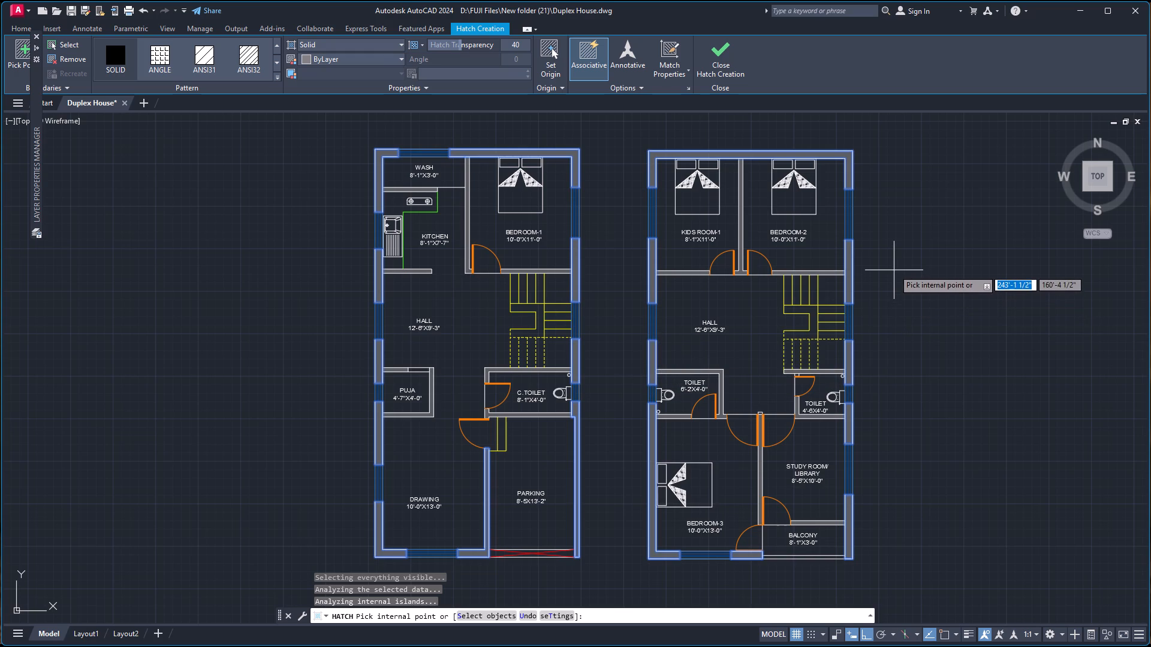
key("Escape")
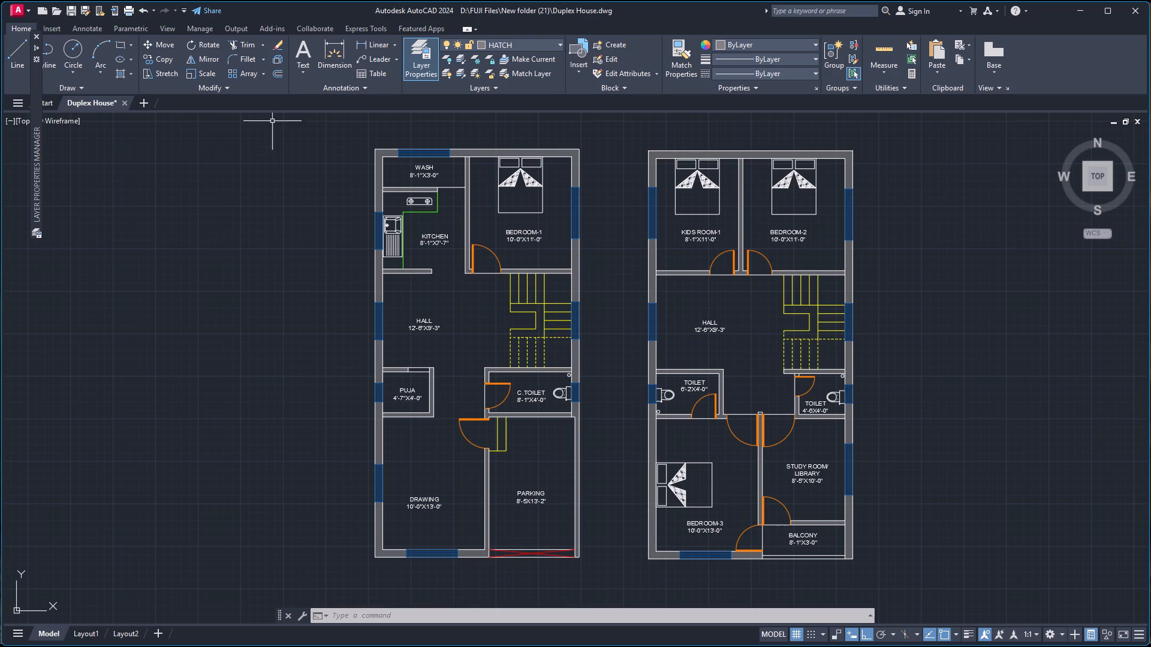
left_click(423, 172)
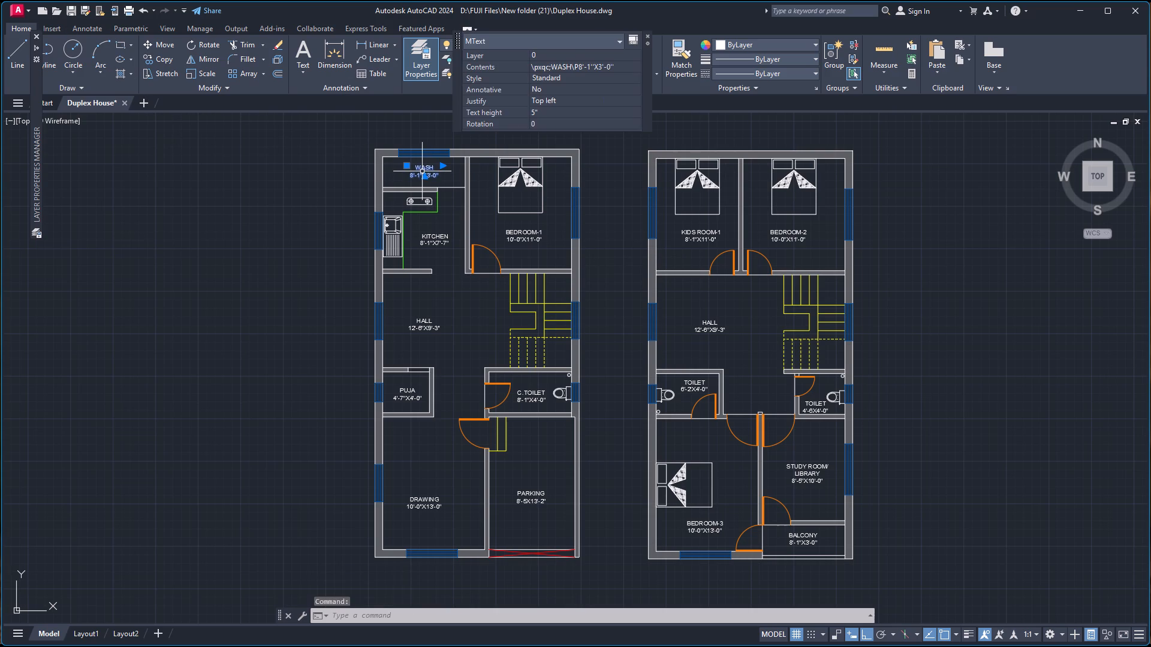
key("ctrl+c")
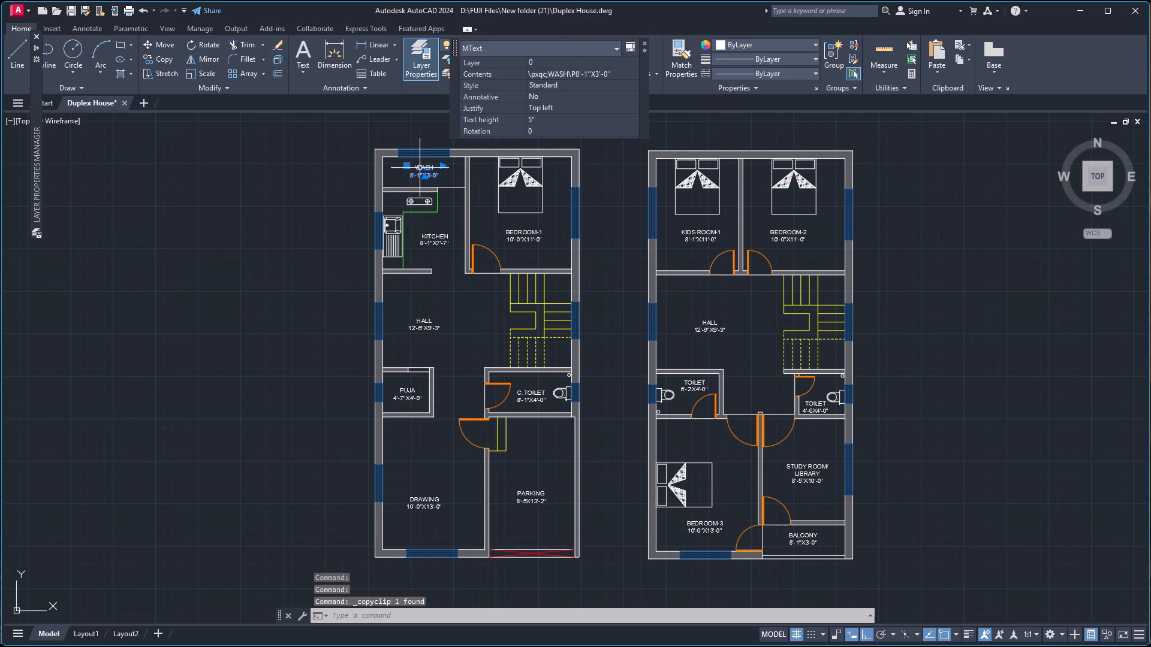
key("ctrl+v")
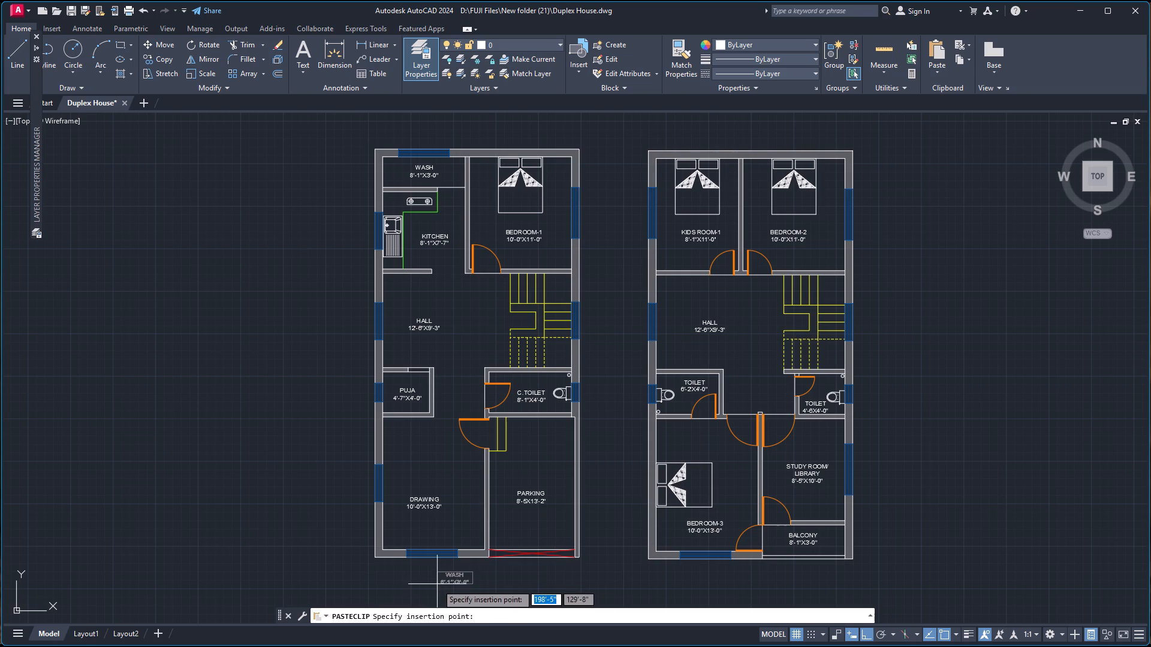
Make layer 0 the current layer.
left_click(513, 43)
left_click(502, 58)
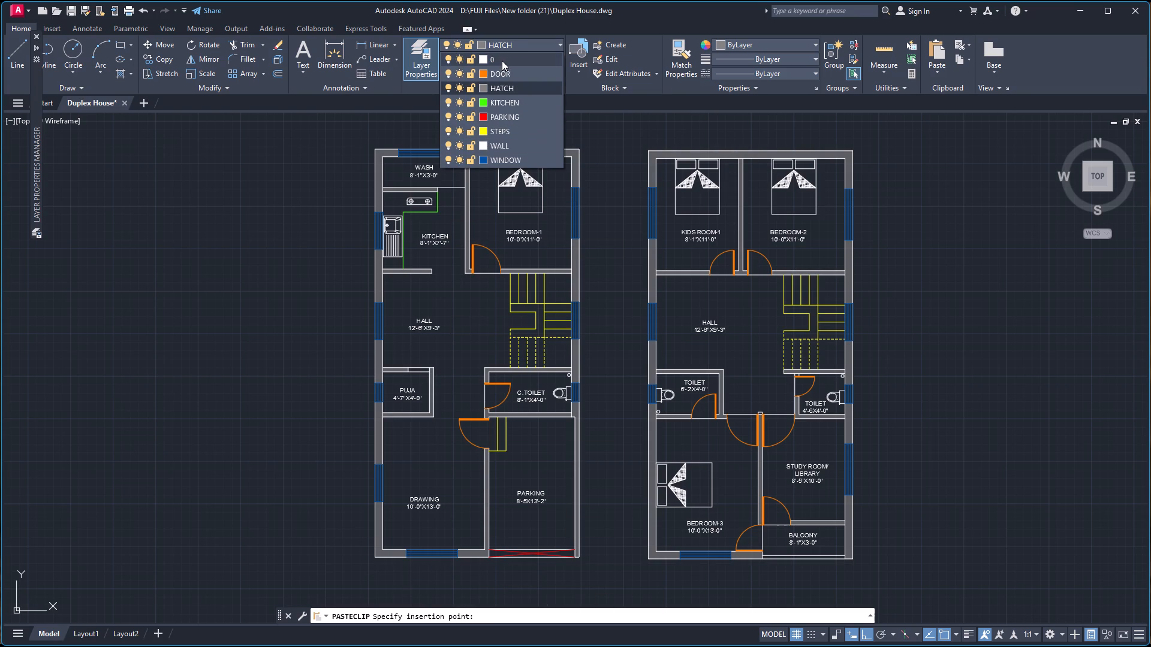
double_click(498, 61)
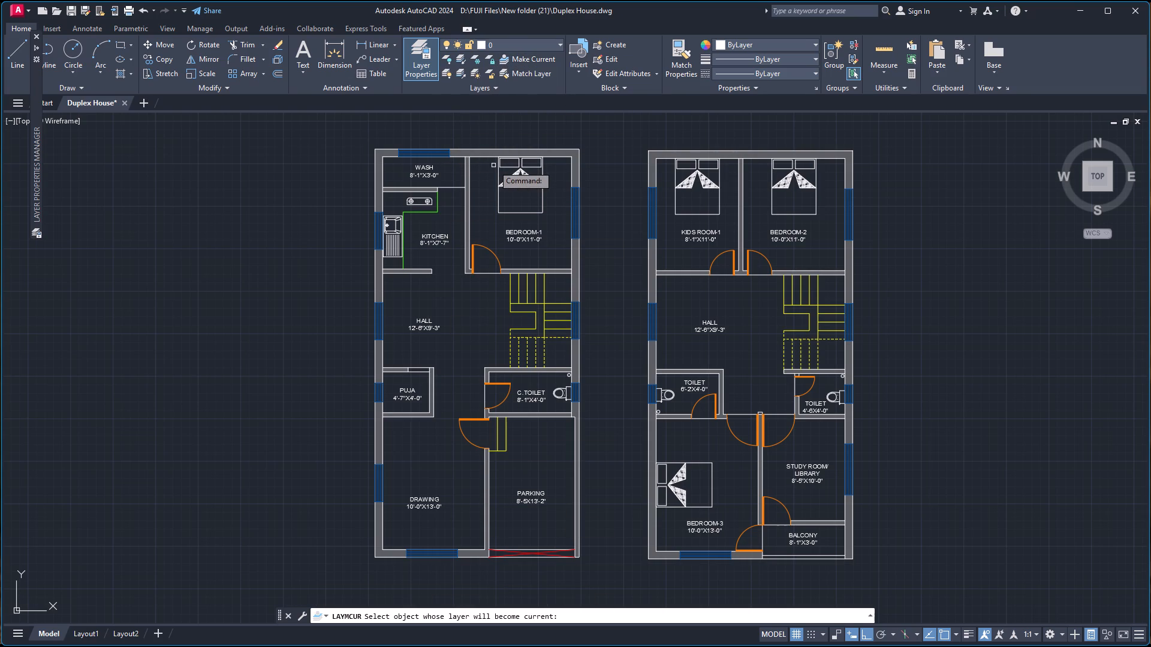
key("Escape")
Copy the WASH room label and paste one copy beneath each of the two floor plans.
scroll(496, 182, "down", 2)
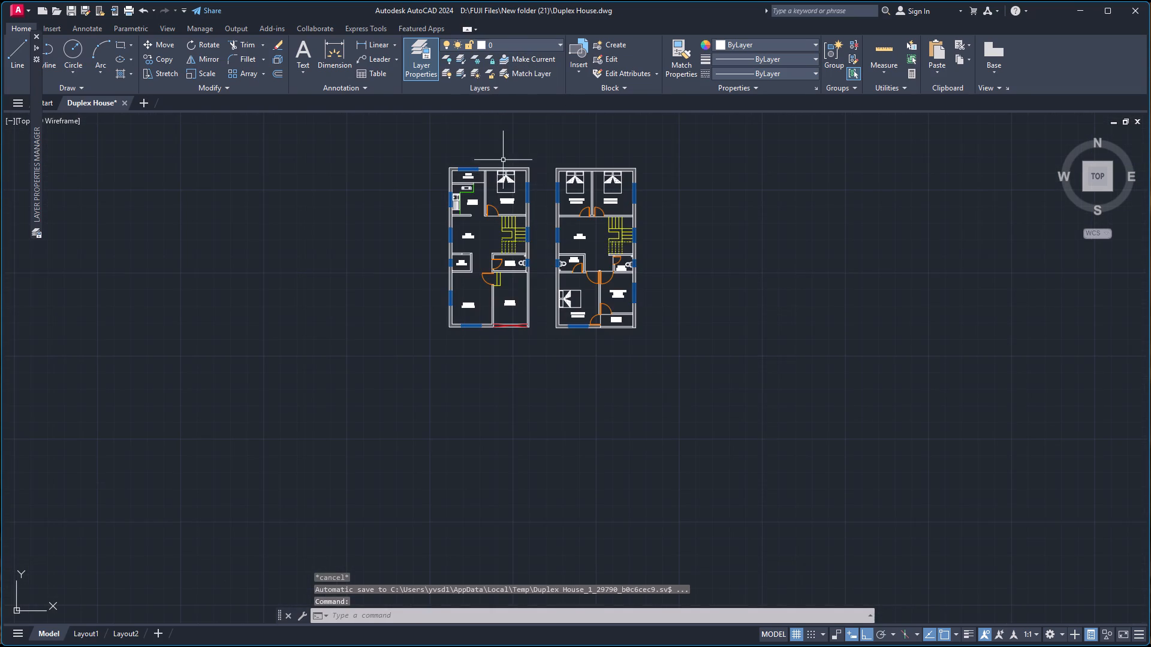
scroll(499, 148, "up", 2)
left_click(416, 216)
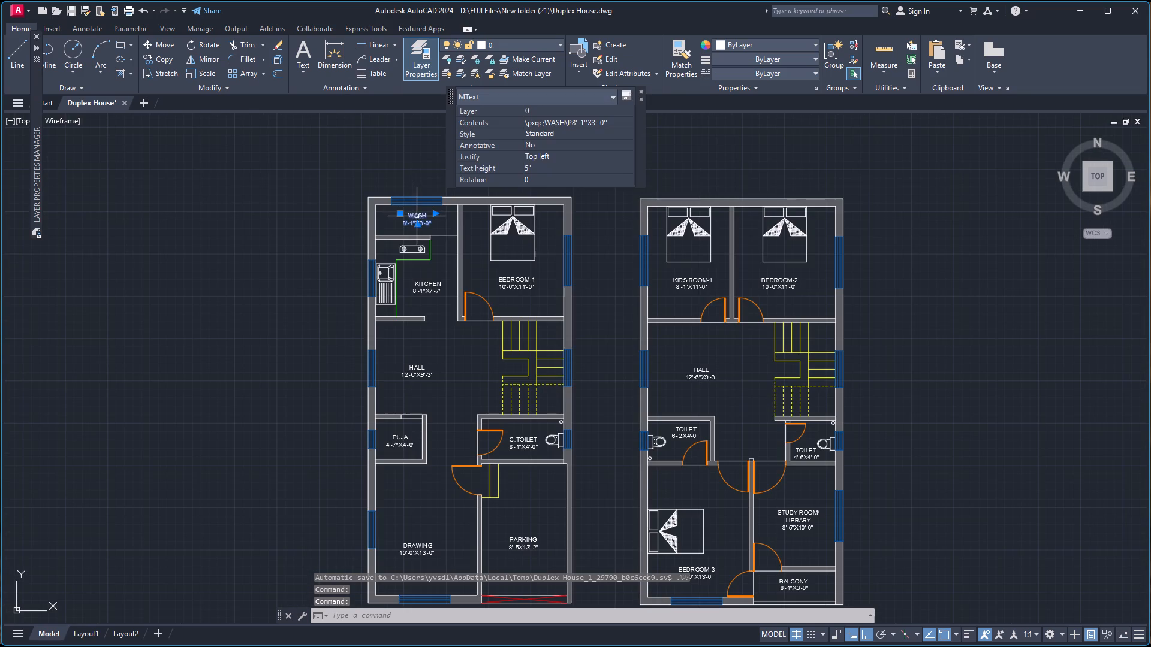
key("ctrl+c")
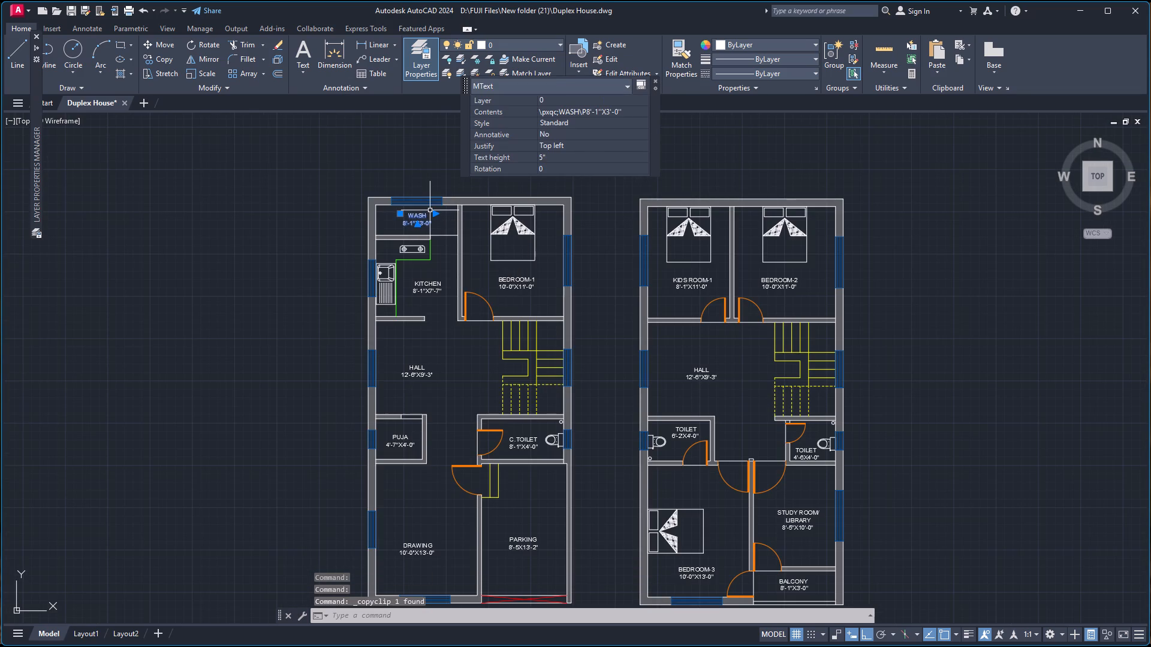
key("ctrl+v")
scroll(435, 298, "down", 3)
scroll(443, 406, "up", 2)
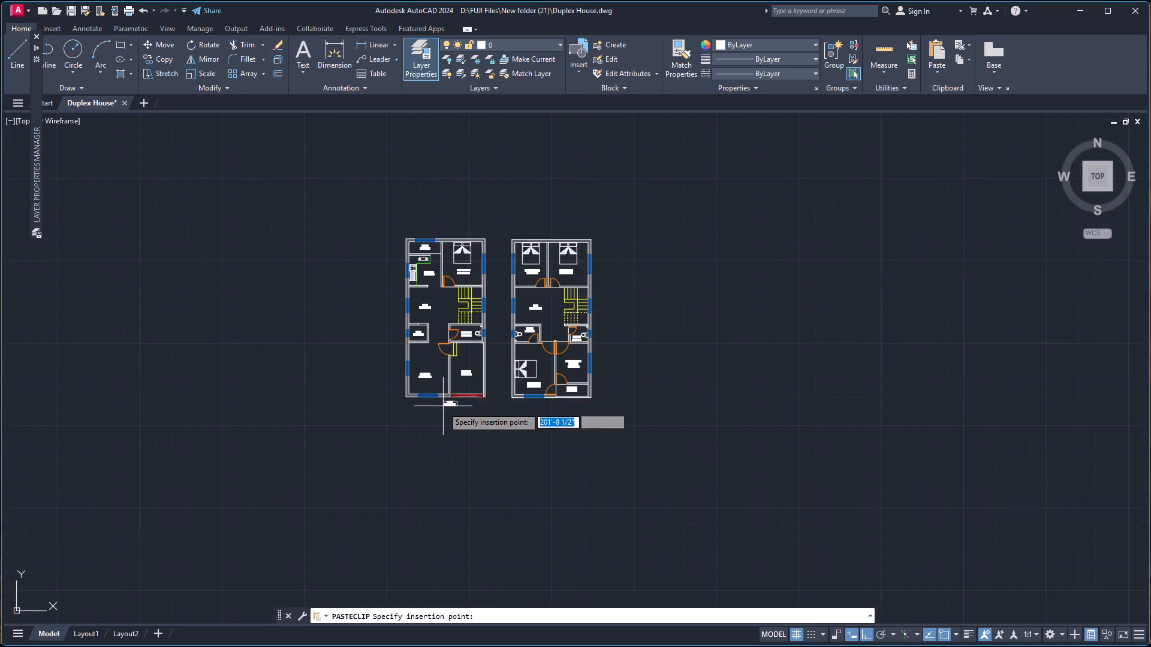
scroll(444, 412, "up", 1)
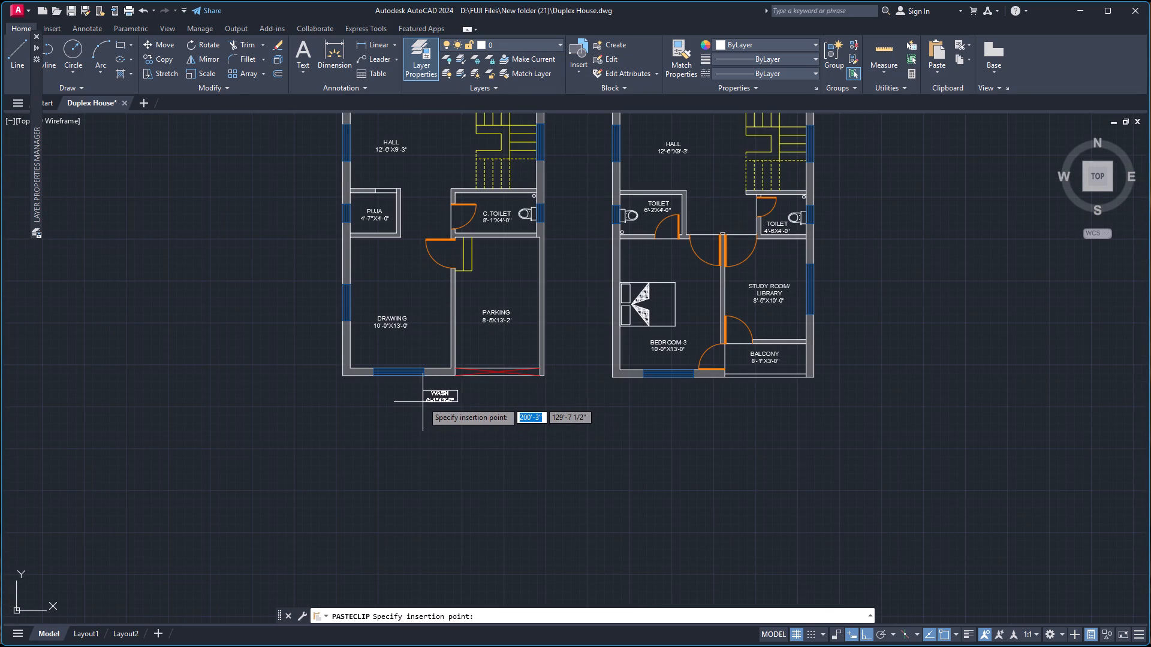
left_click(423, 402)
key("ctrl+v")
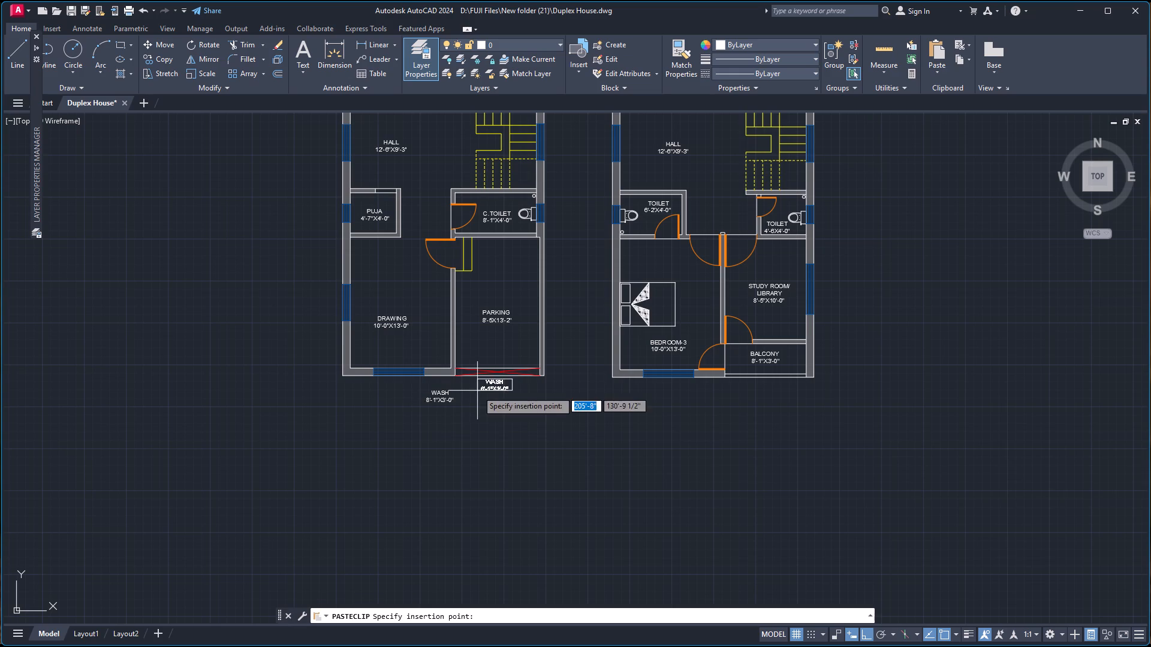
left_click(706, 402)
Change the pasted label beneath the plan with DRAWING and PARKING to read GROUND FLOOR PLAN.
left_click(445, 397)
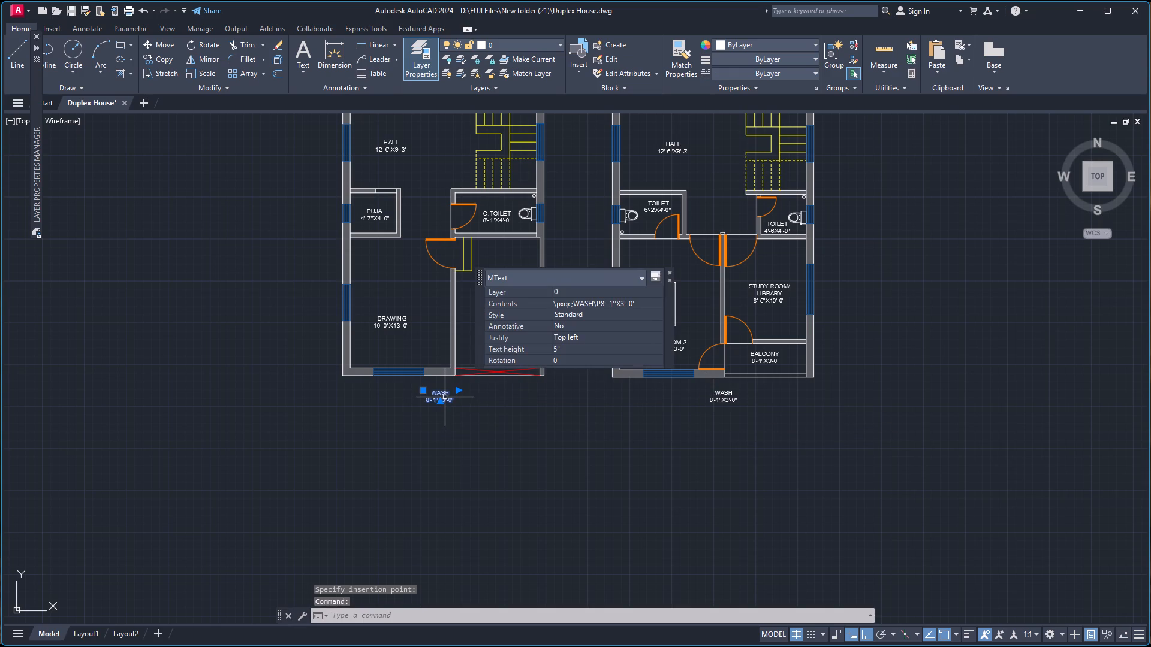
double_click(445, 397)
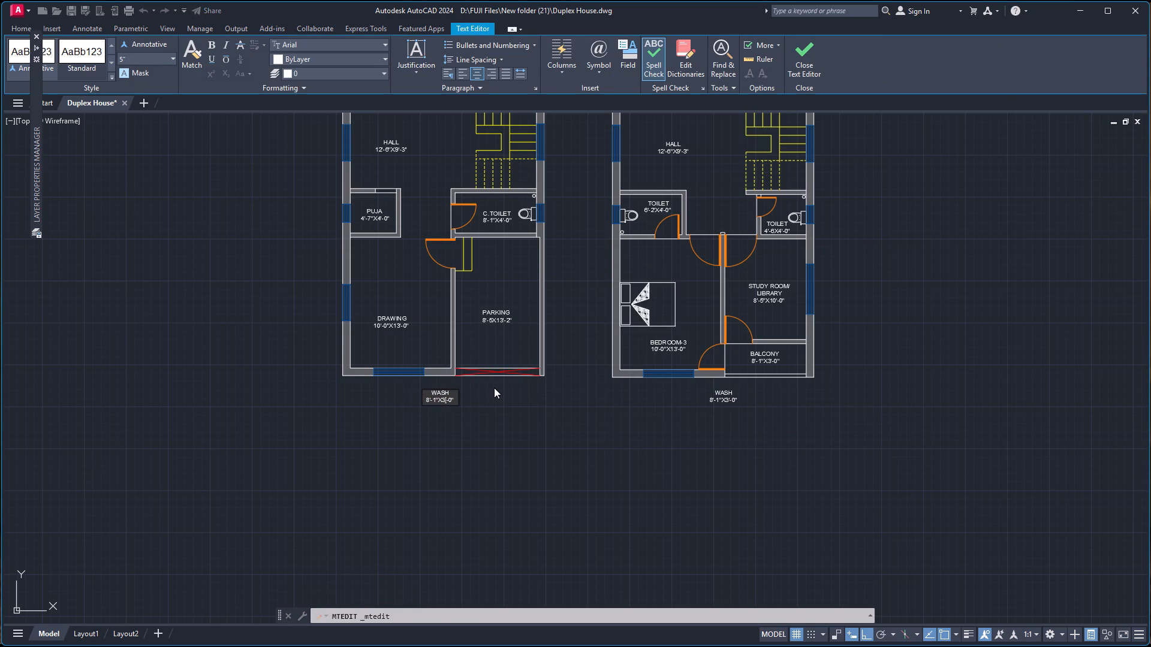
key("ctrl+a")
type("GROUND")
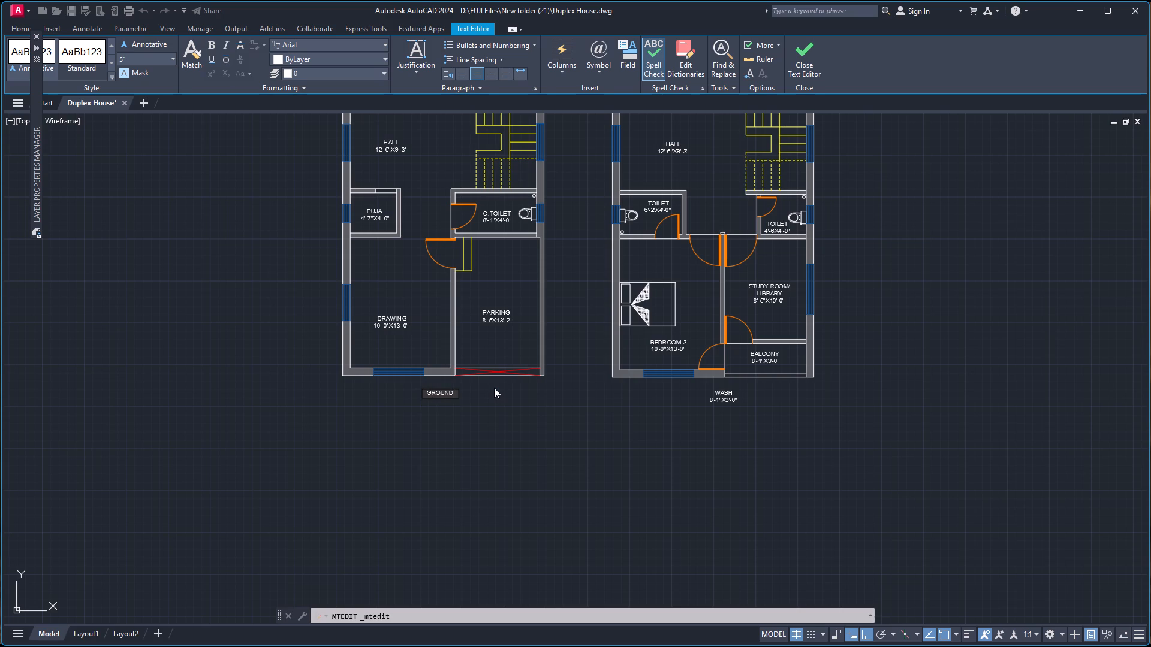
key("space")
type("FLO")
type("OR")
key("space")
type("PLAN")
left_click(496, 452)
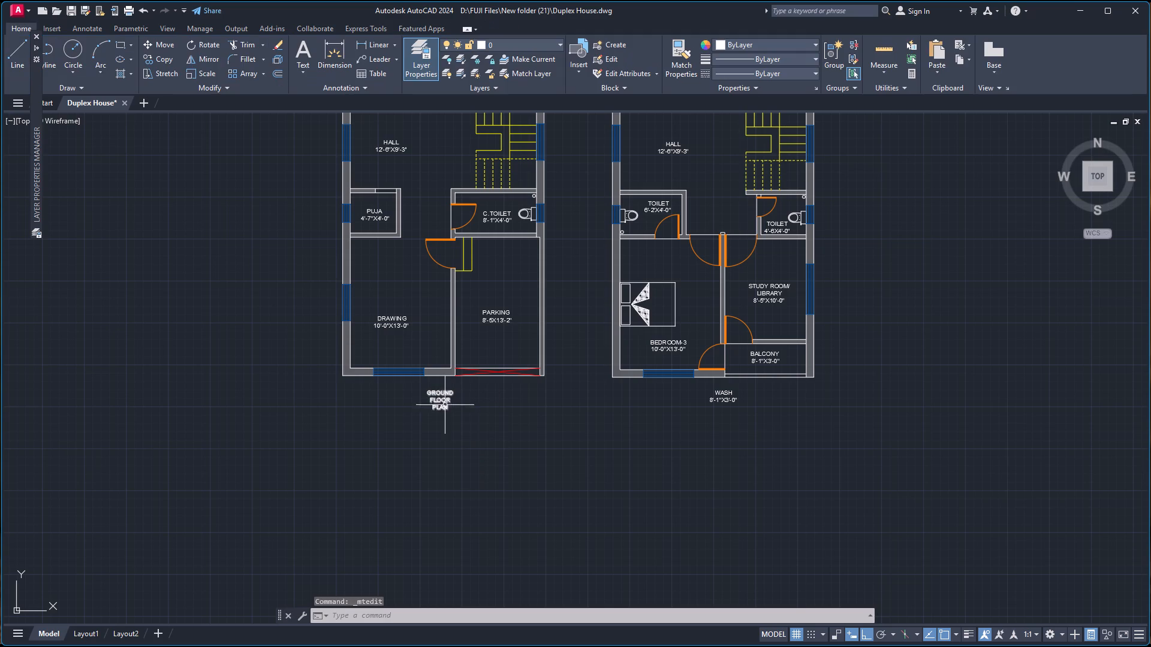
Widen the GROUND FLOOR PLAN text frame about 4'-2" to fit one line and shift the title horizontally to centre it beneath its plan.
left_click(439, 402)
left_click(459, 391)
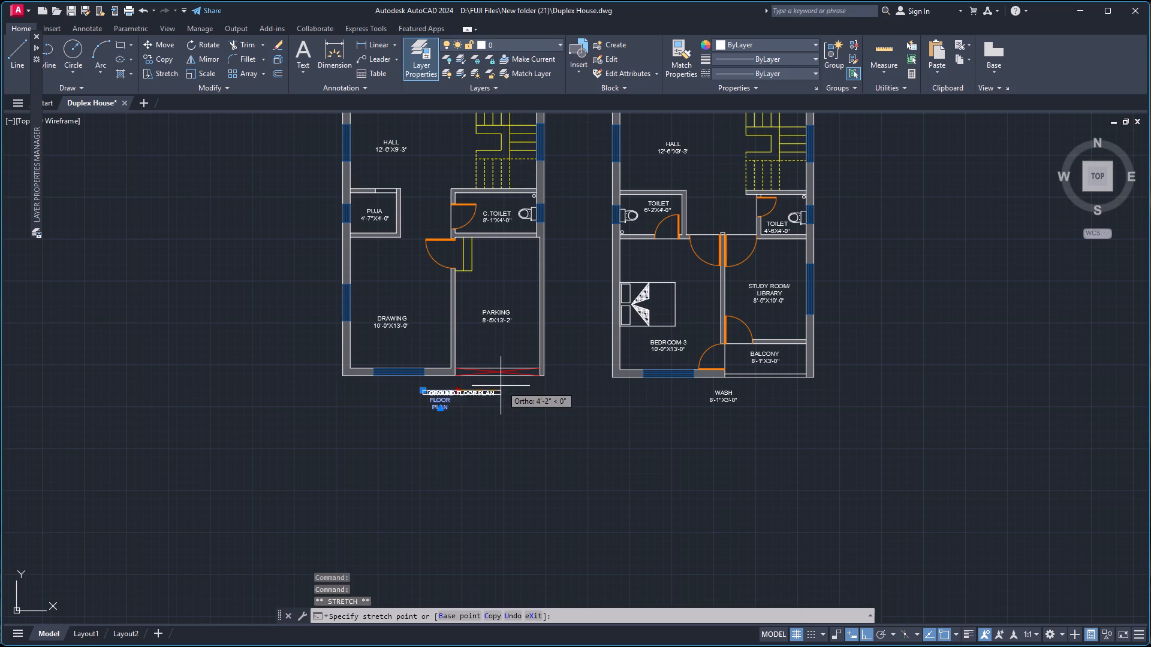
left_click(501, 386)
left_click(498, 424)
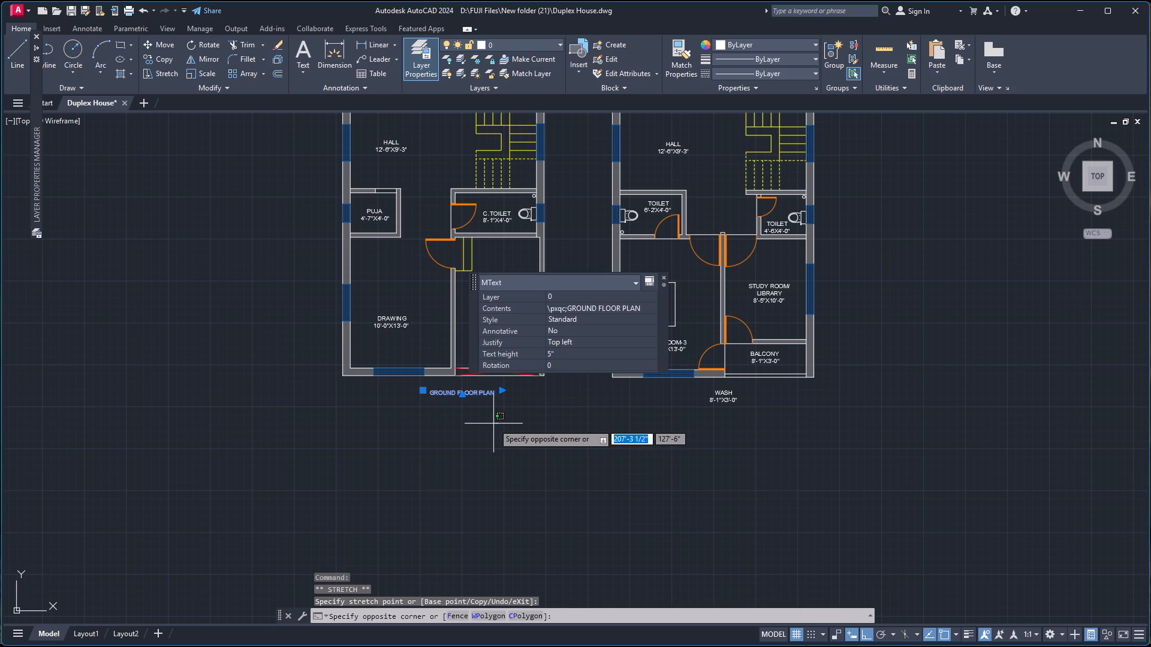
key("Escape")
key("Escape")
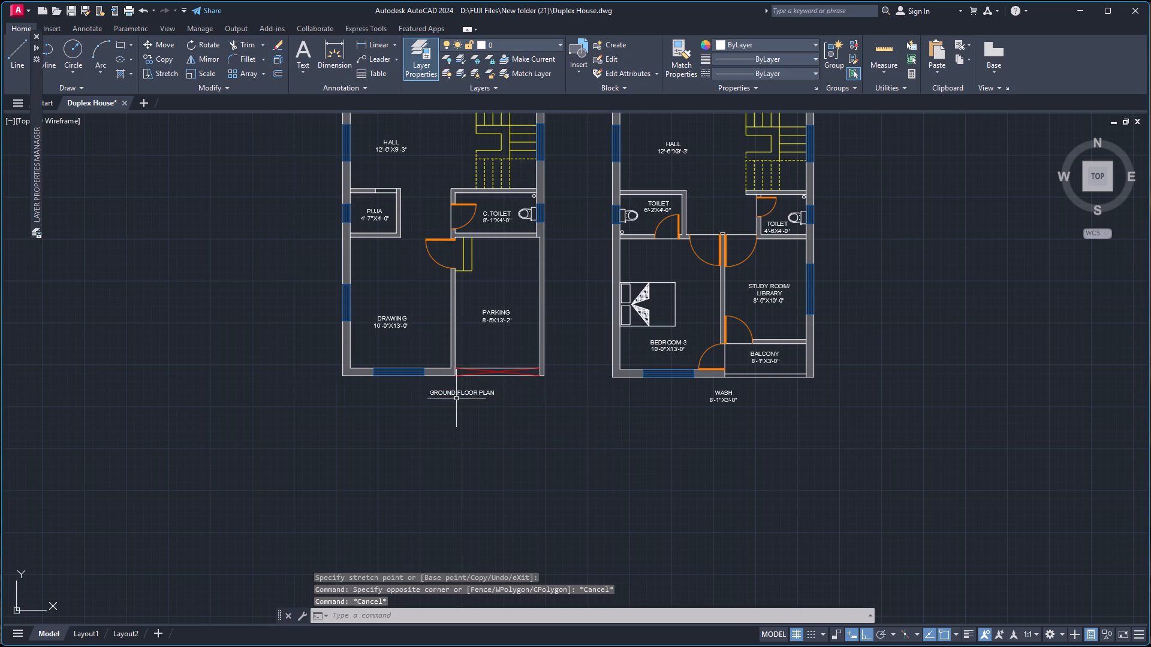
left_click(456, 394)
left_click(422, 390)
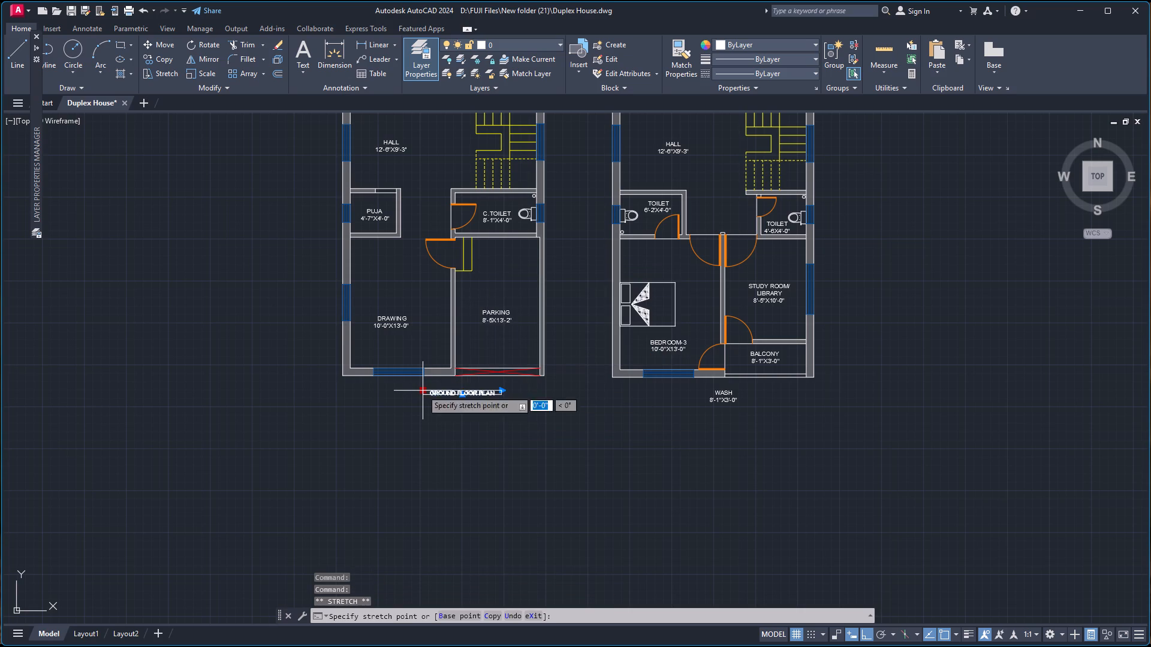
left_click(403, 391)
key("Escape")
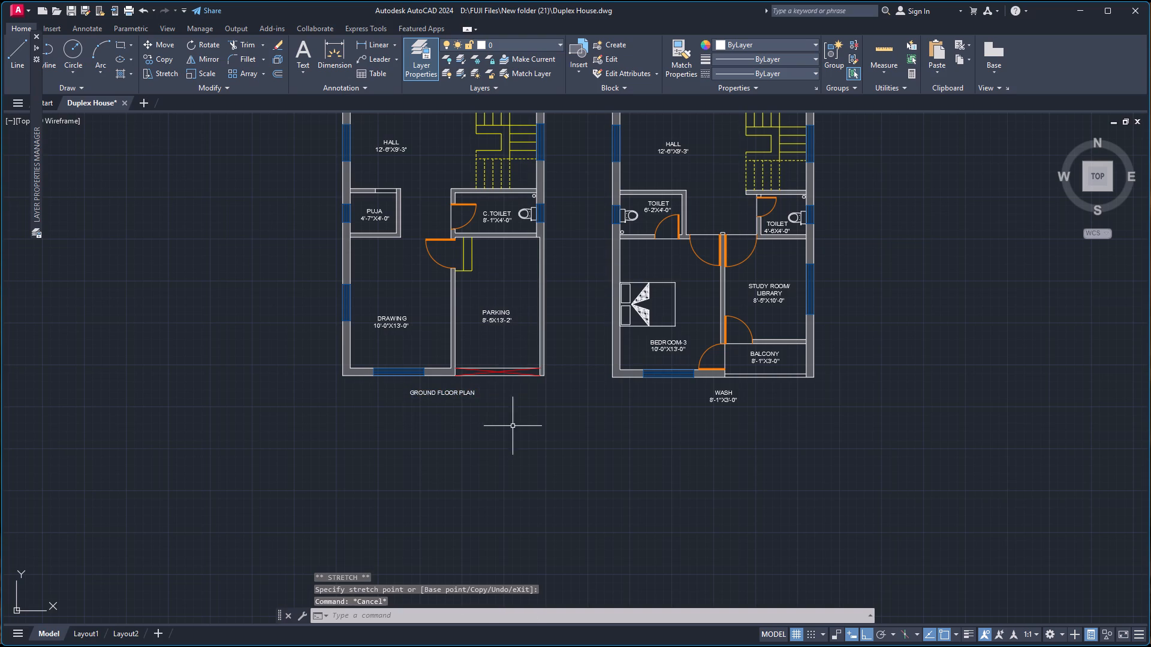
Change the pasted label beneath the plan with BEDROOM-3 and BALCONY to read FIRST FLOOR PLAN.
left_click(721, 397)
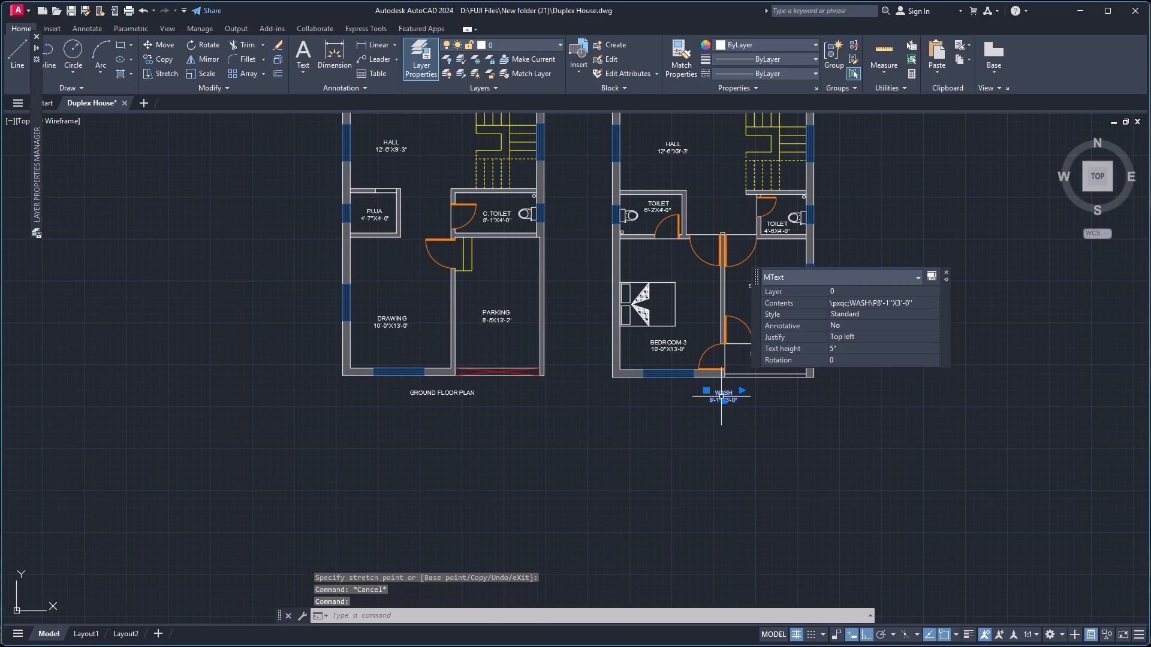
double_click(721, 397)
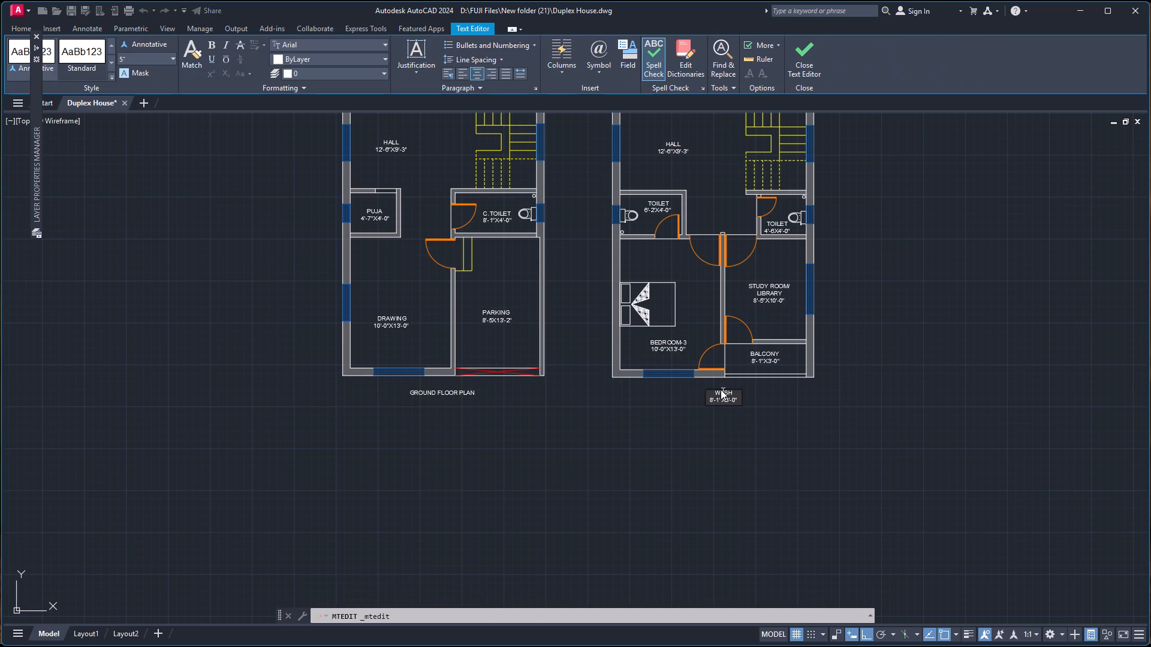
key("ctrl+a")
type("FIRST")
key("space")
type("FLOOR")
key("space")
type("PLAN")
left_click(722, 440)
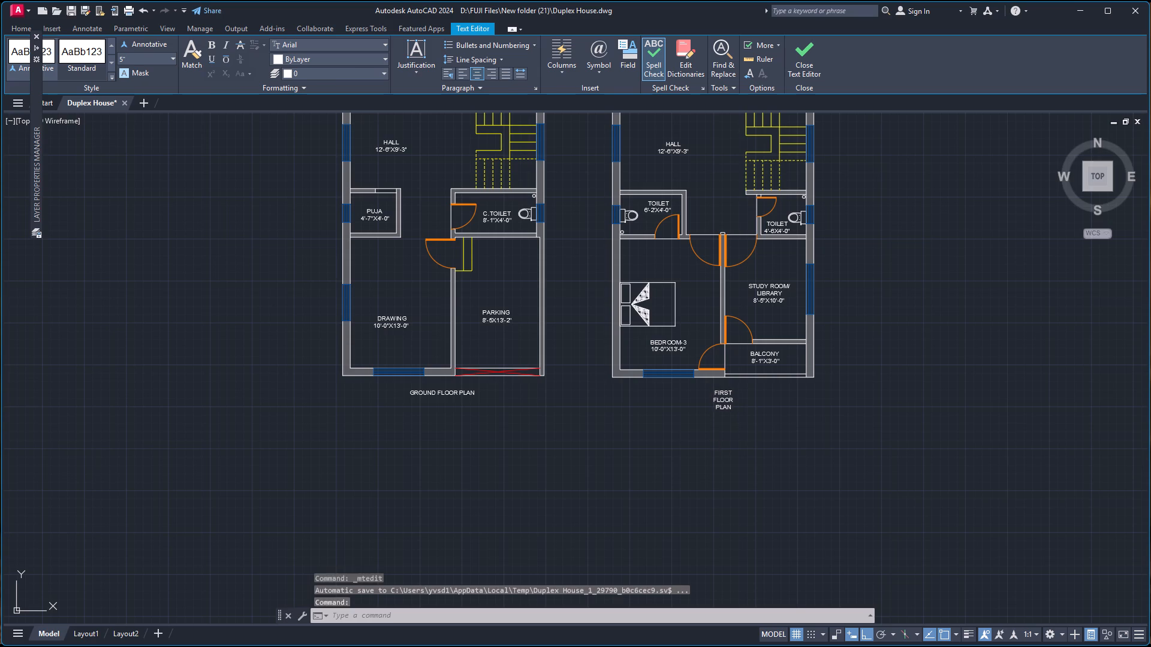
Widen the FIRST FLOOR PLAN text frame about 5 feet to fit one line and shift it about 2'-8" to centre it beneath its plan.
left_click(723, 400)
left_click(740, 391)
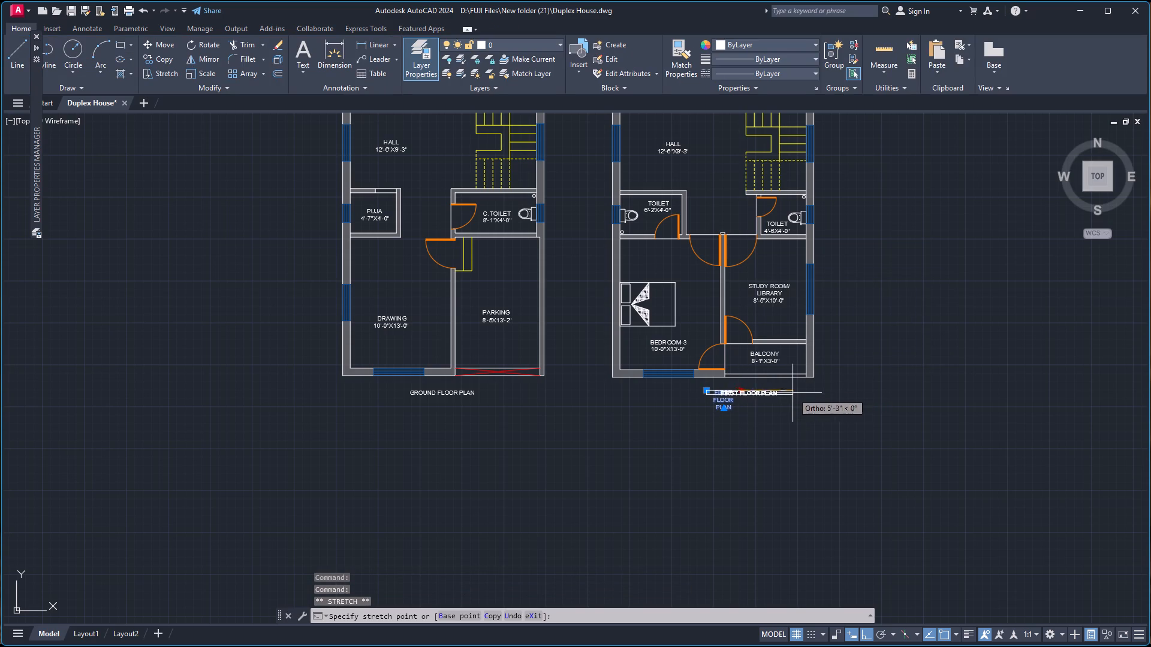
left_click(791, 394)
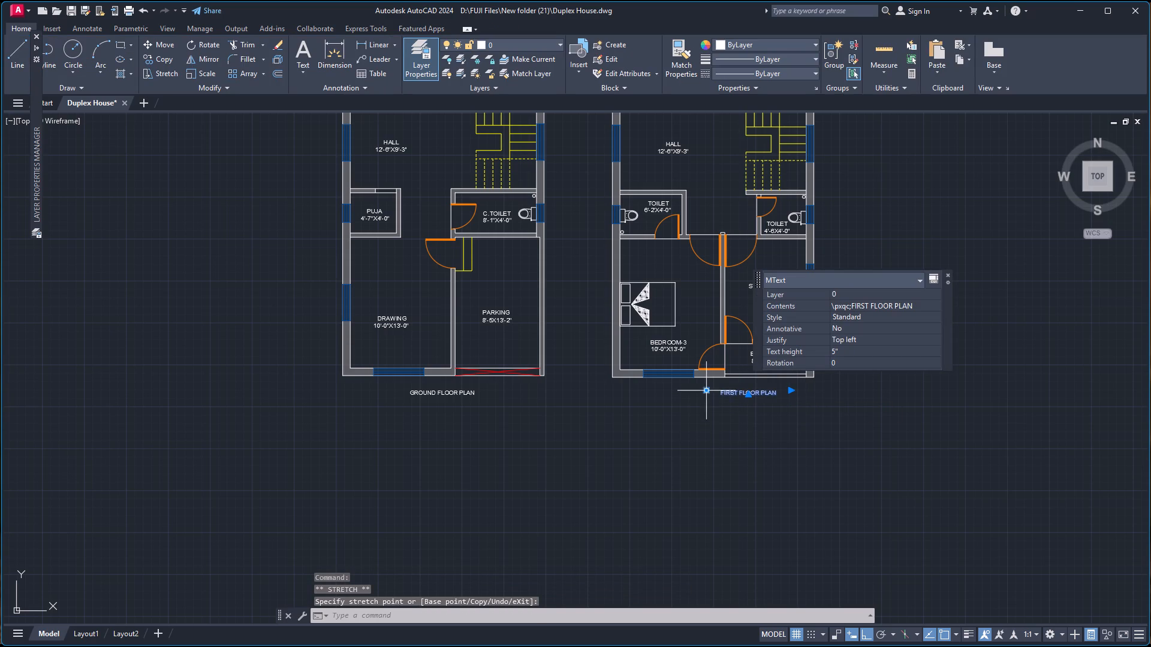
left_click(706, 392)
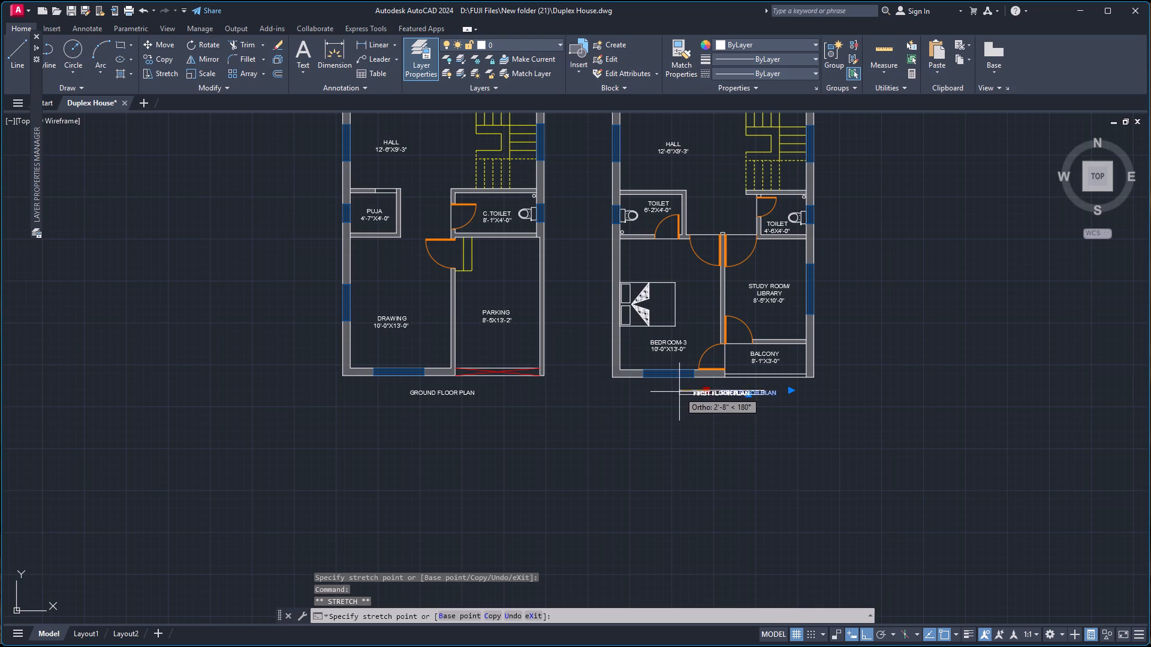
left_click(679, 392)
key("Escape")
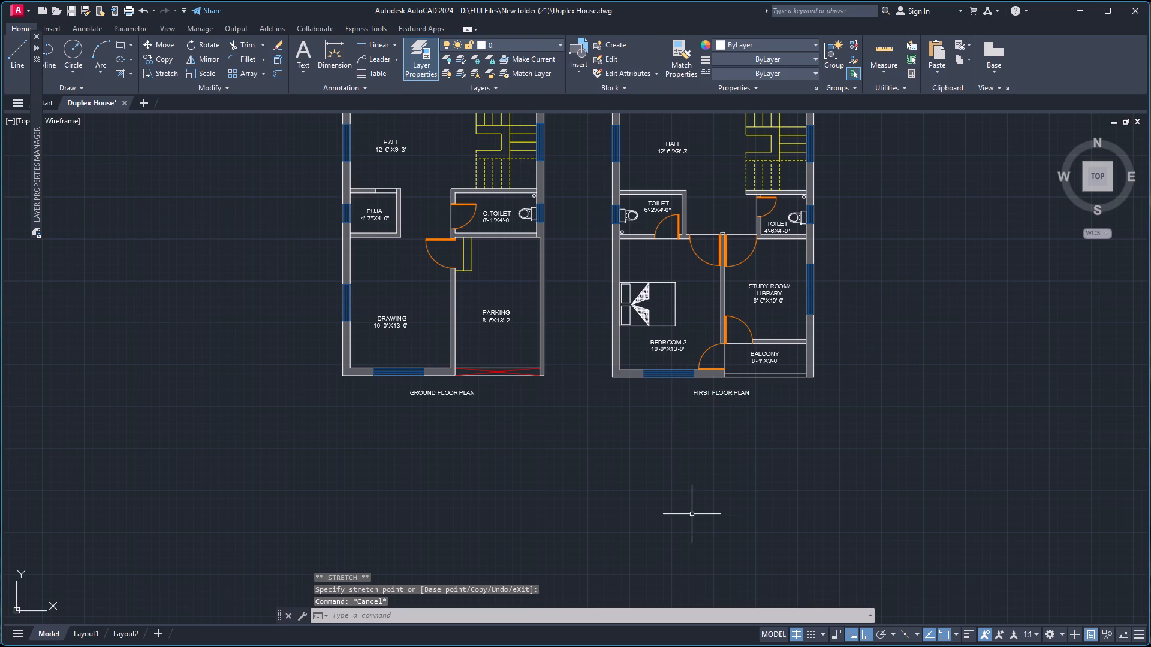
Close the Layer Properties Manager palette to clear the drawing area.
scroll(693, 276, "down", 3)
scroll(625, 189, "up", 1)
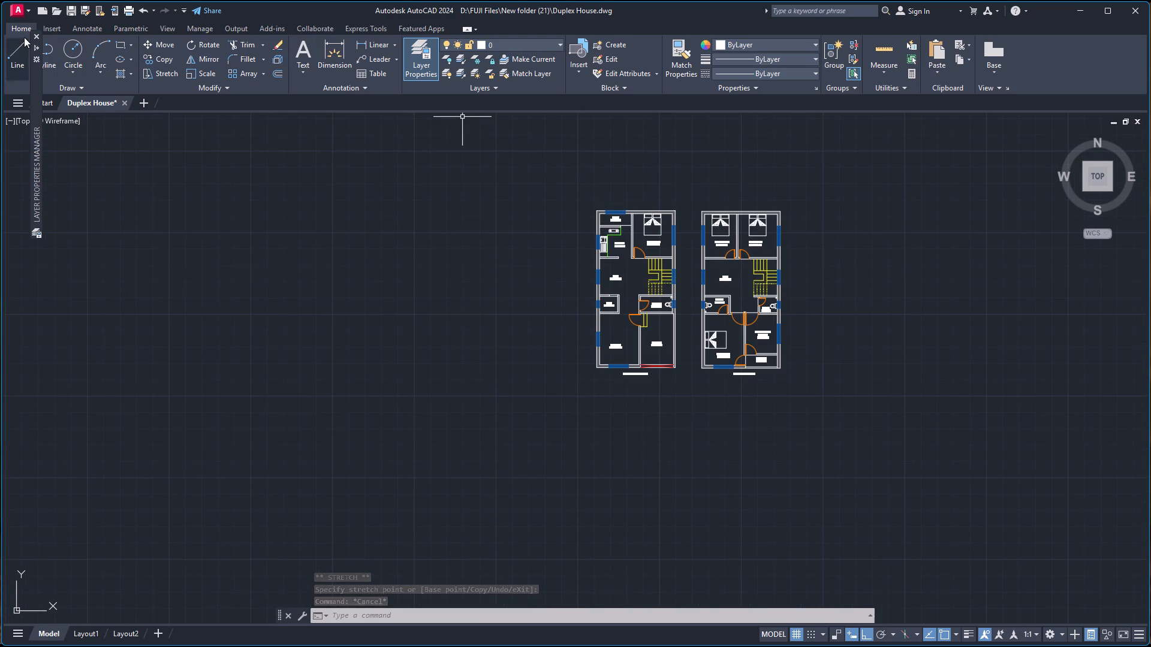
left_click(37, 47)
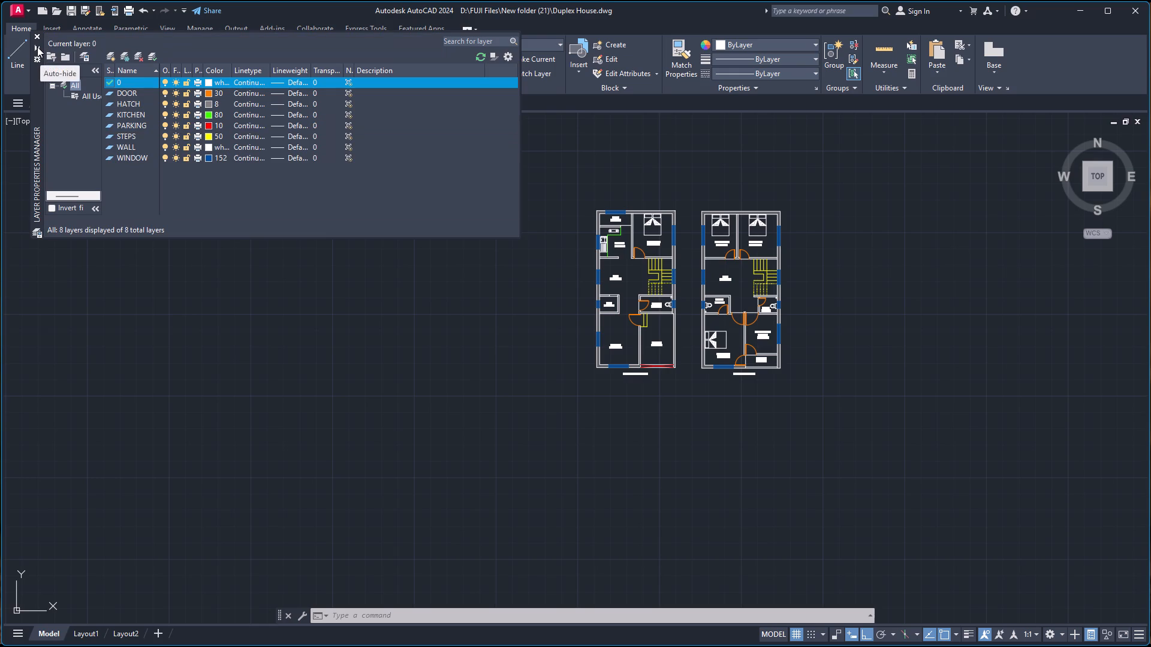
left_click(37, 47)
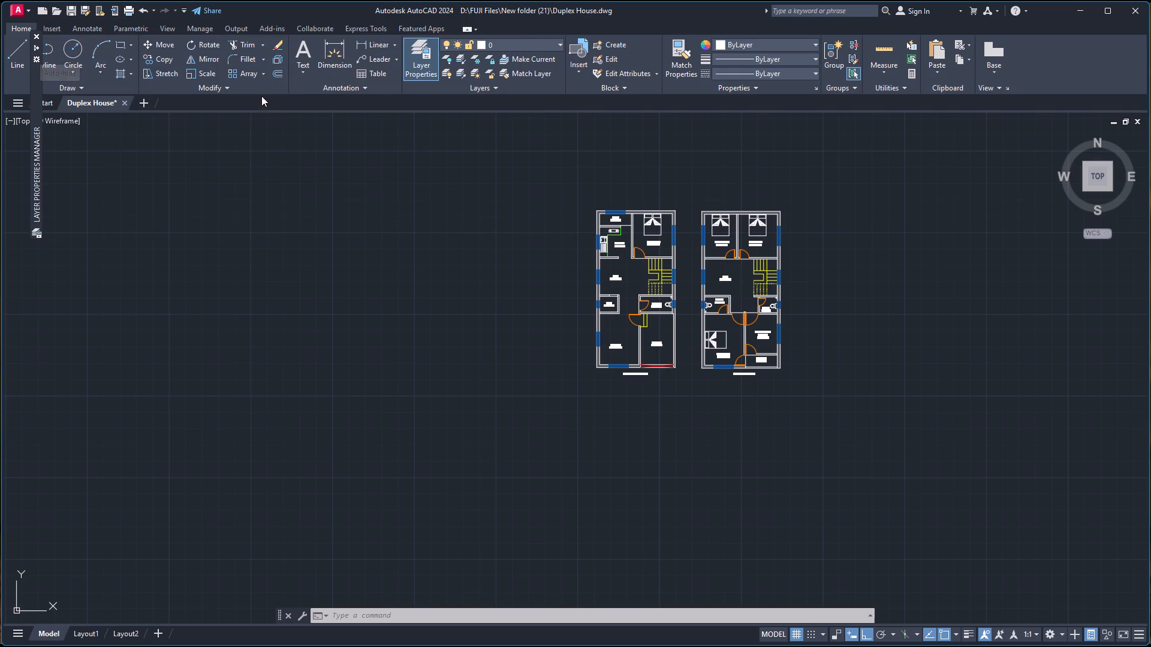
left_click(34, 35)
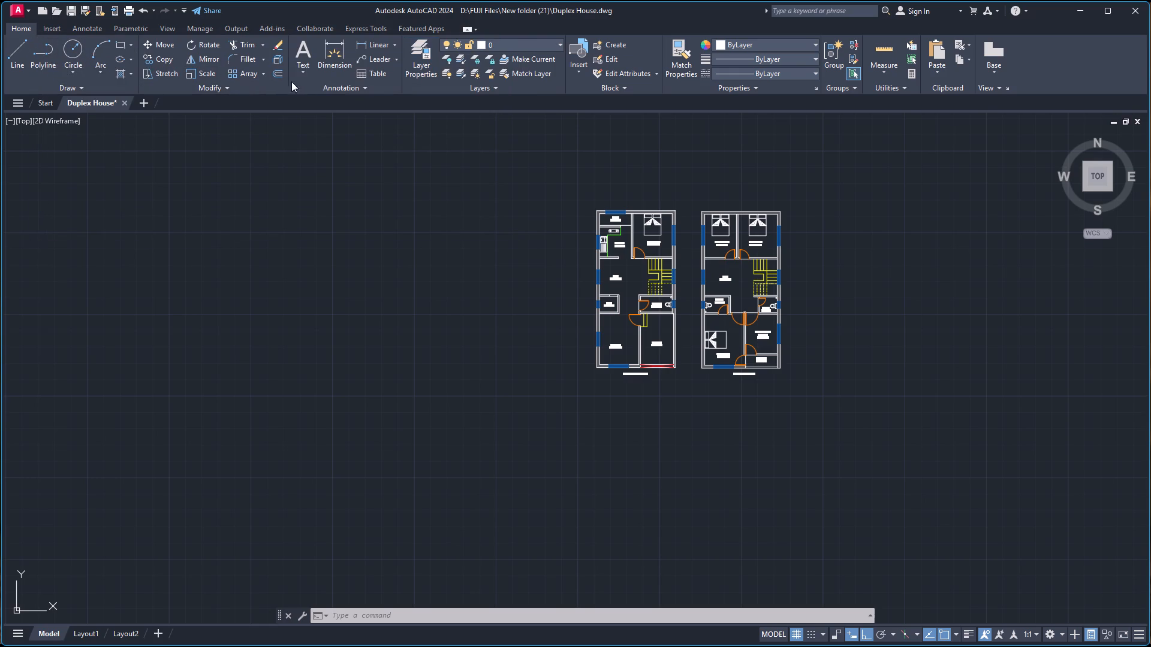
Dimension the ground floor plan's overall width between its outer corners, placing the dimension just above the wall behind WASH and BEDROOM-1.
left_click(330, 54)
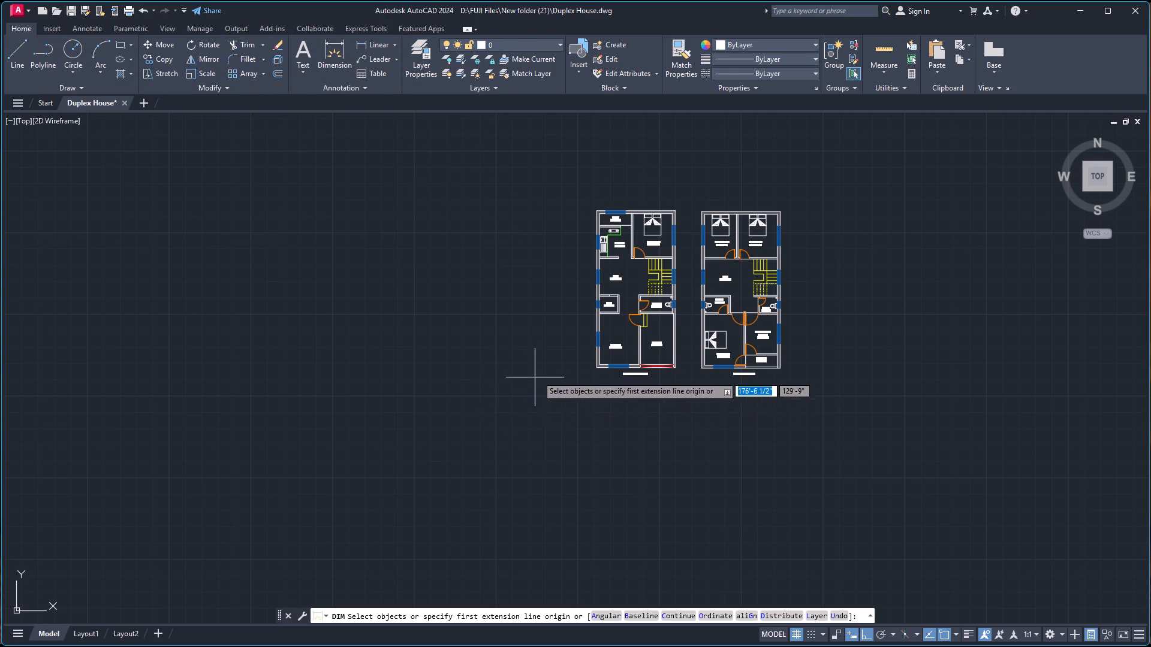
scroll(599, 214, "up", 2)
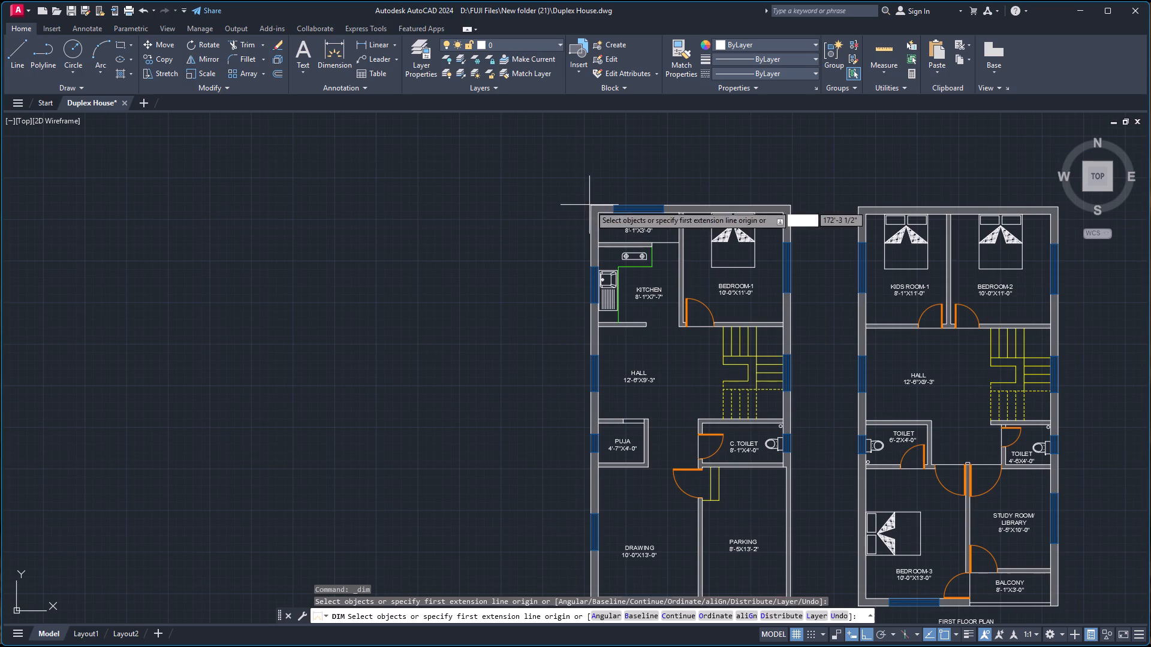
left_click(589, 203)
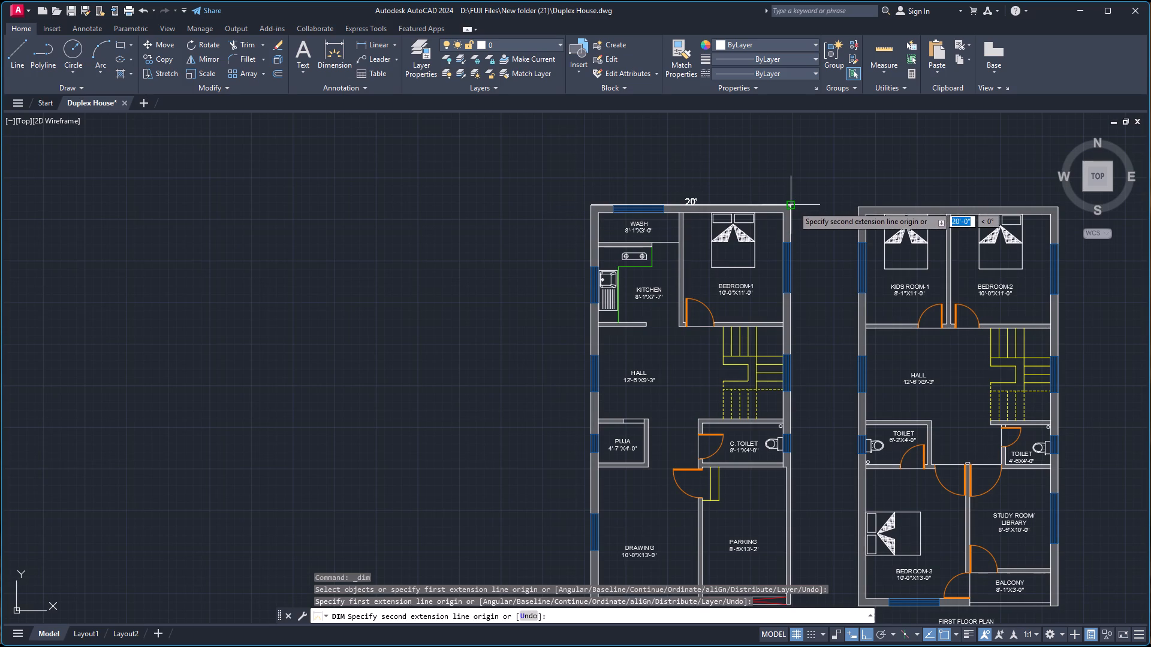
left_click(790, 207)
left_click(789, 191)
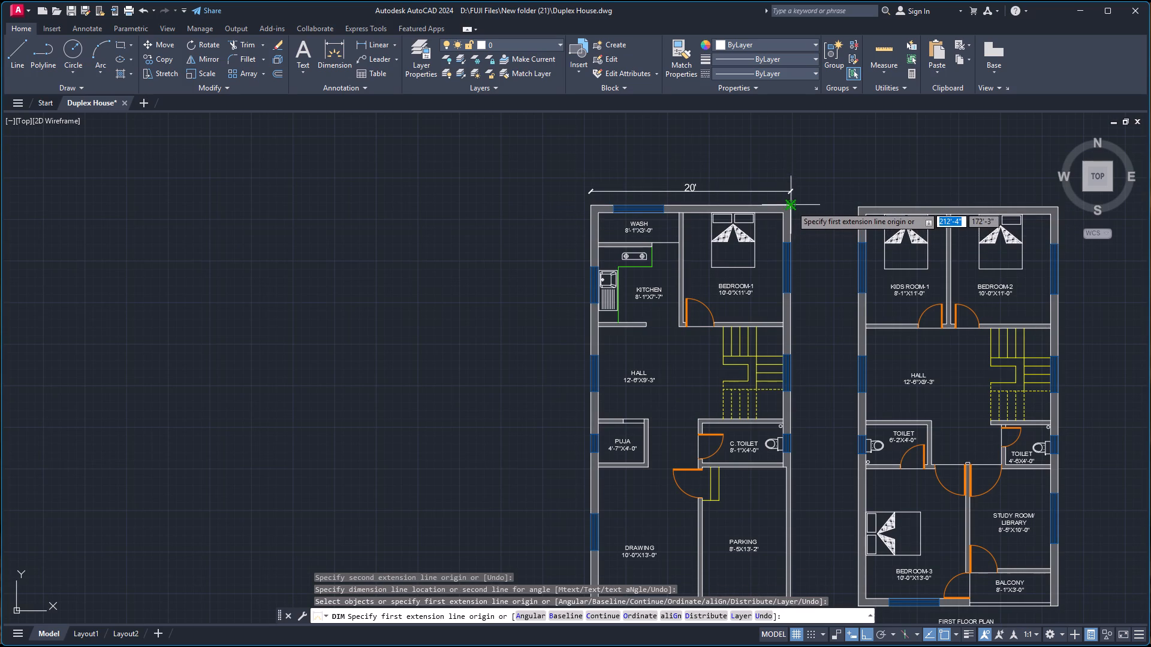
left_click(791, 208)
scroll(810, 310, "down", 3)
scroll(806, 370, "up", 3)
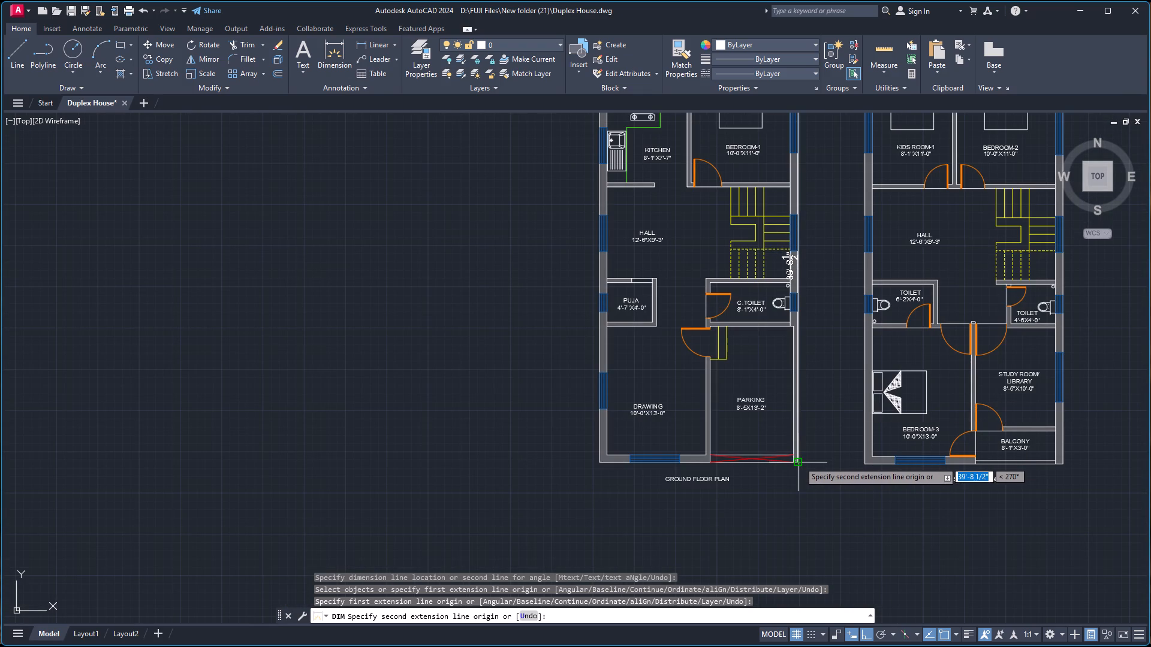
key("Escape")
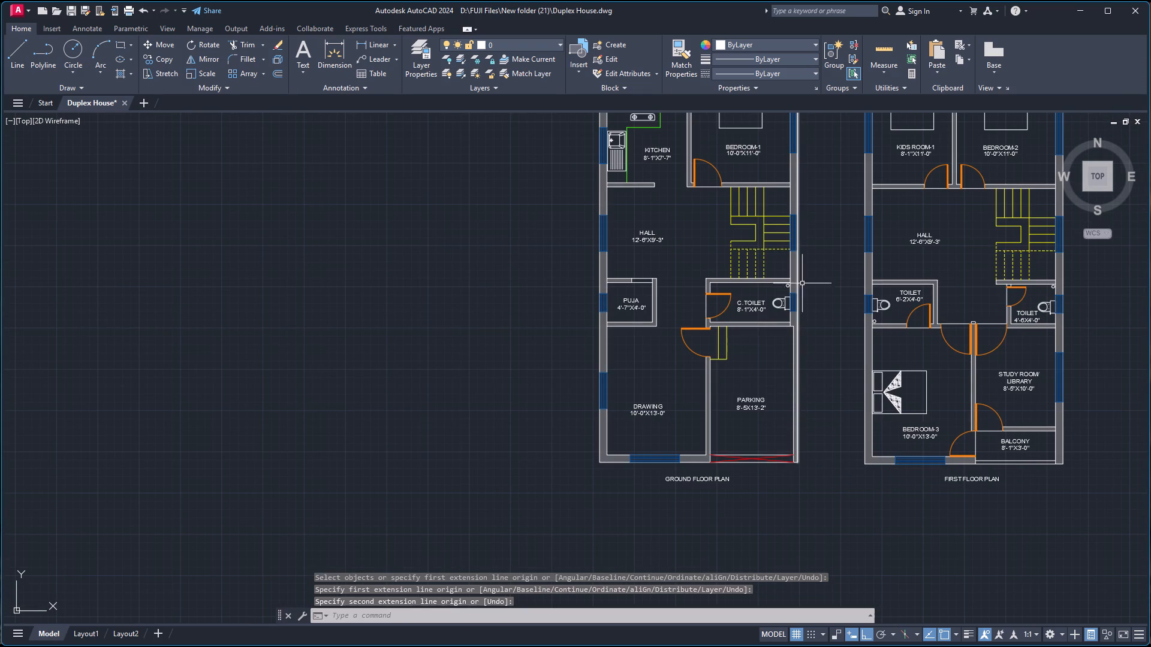
Dimension the ground floor plan's overall length from the BEDROOM-1 outer corner to the PARKING outer corner, placing the dimension just outside that wall.
scroll(815, 202, "down", 2)
scroll(818, 167, "up", 3)
scroll(805, 156, "down", 3)
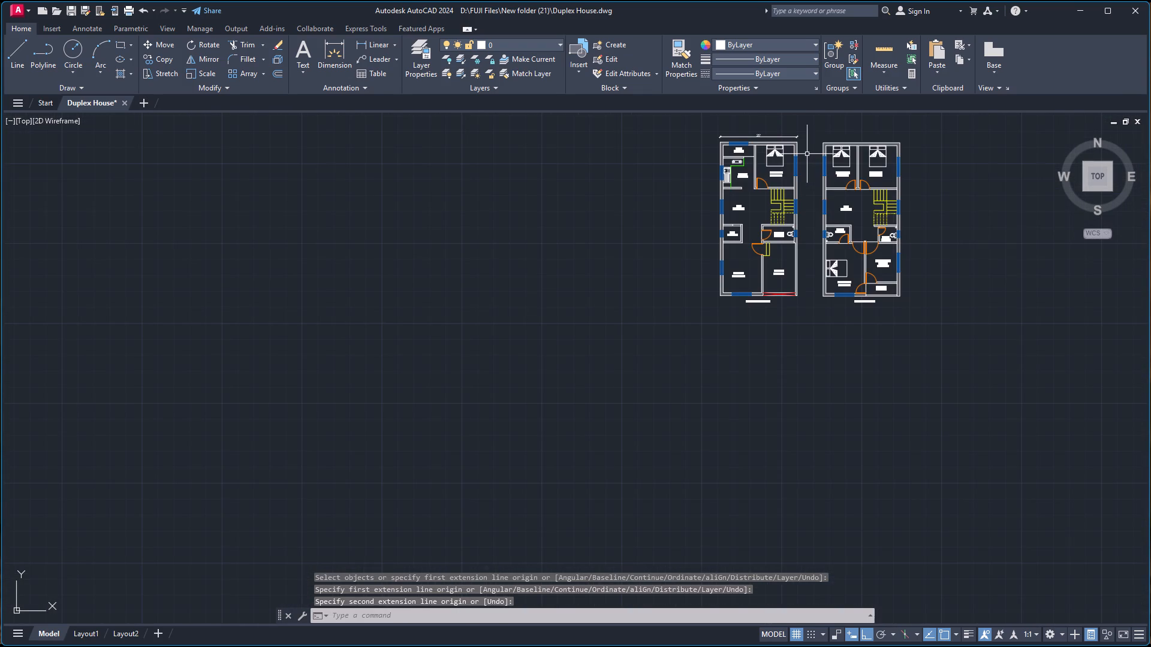
key("space")
scroll(797, 131, "up", 3)
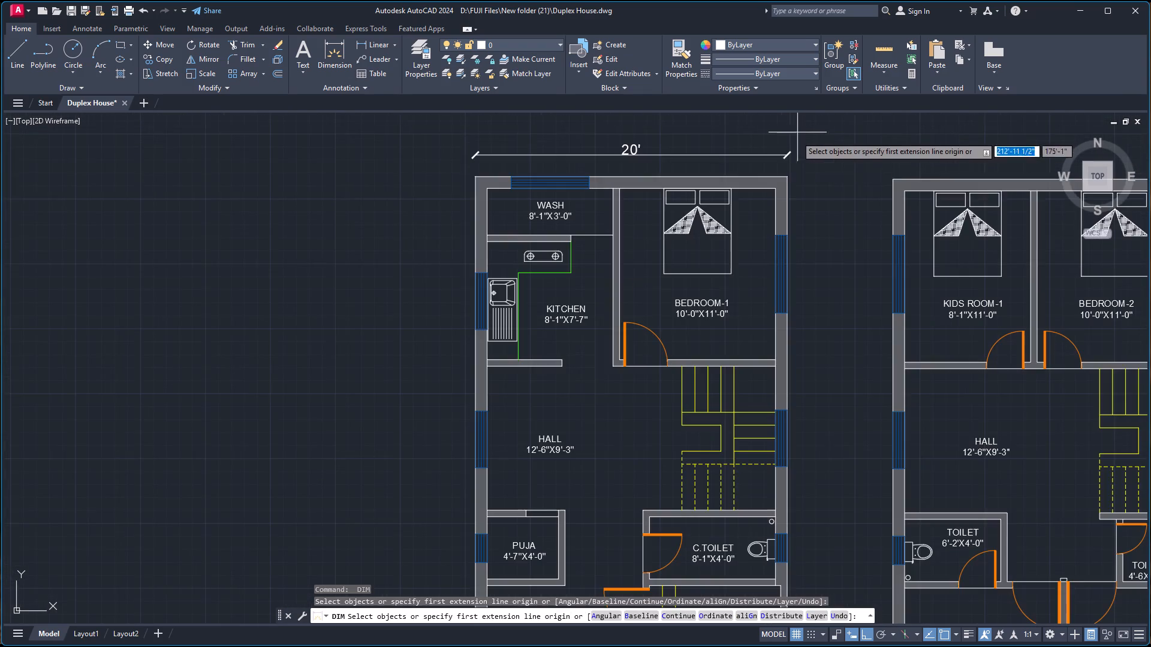
scroll(788, 182, "up", 3)
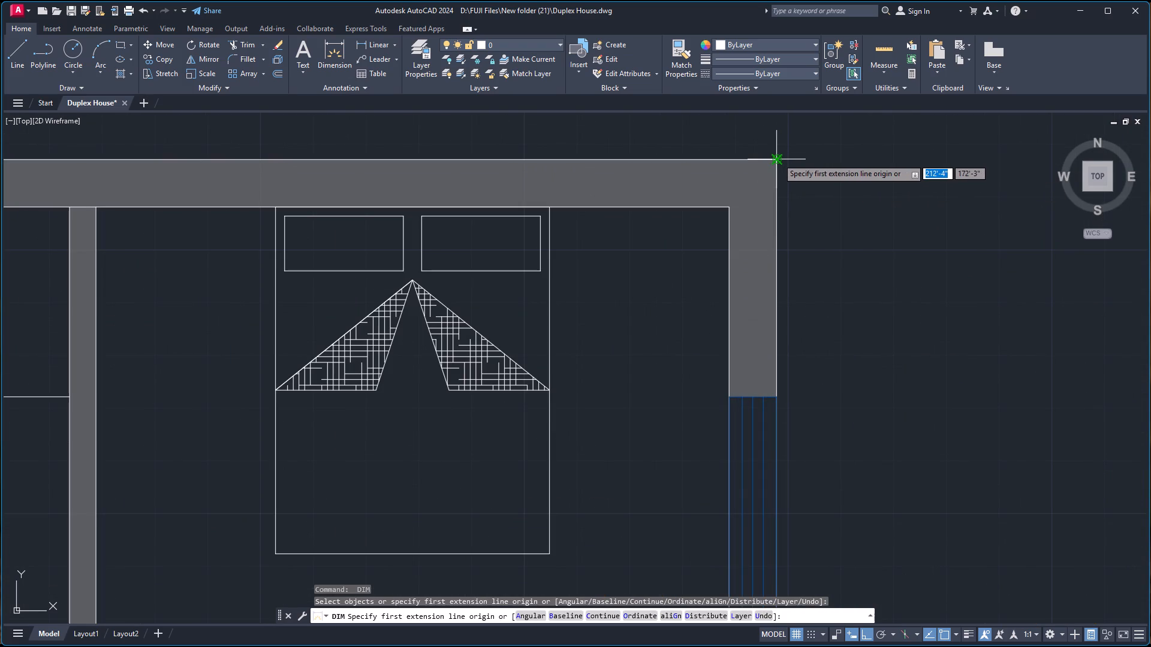
left_click(778, 158)
scroll(801, 177, "down", 5)
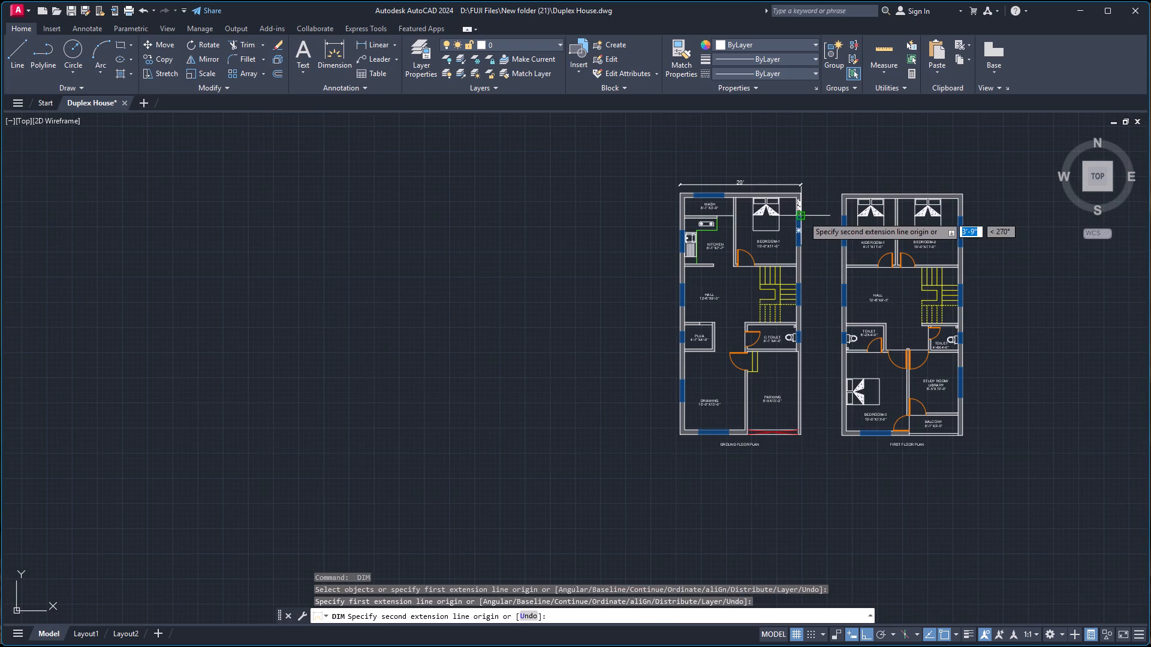
scroll(807, 431, "up", 3)
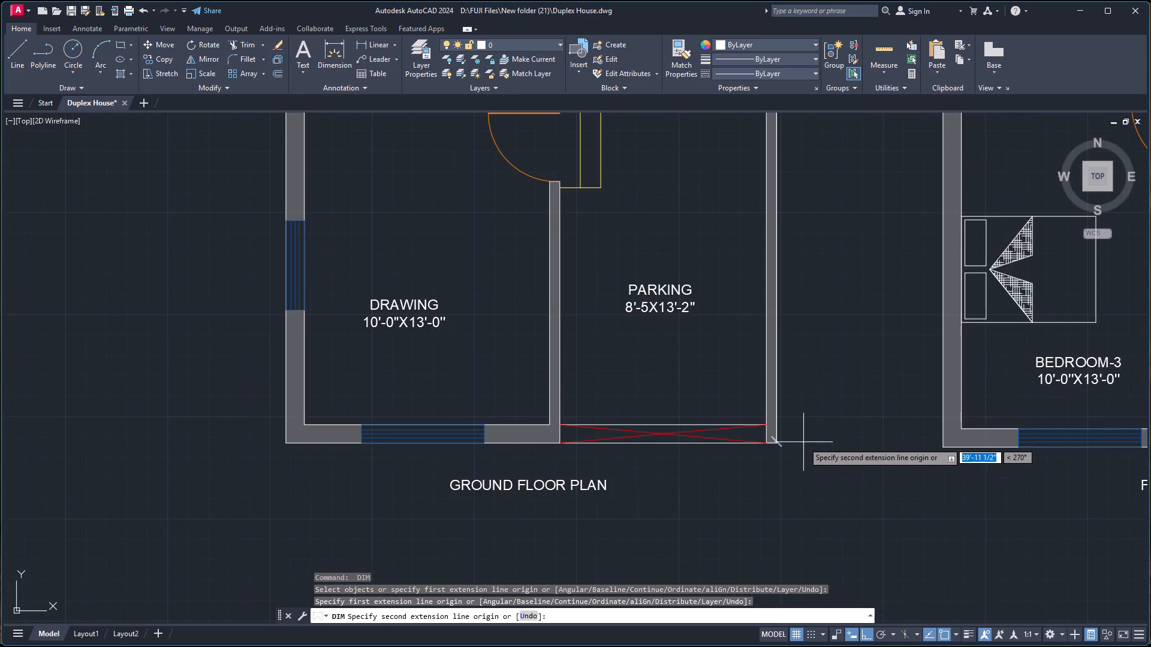
scroll(800, 442, "up", 1)
left_click(763, 445)
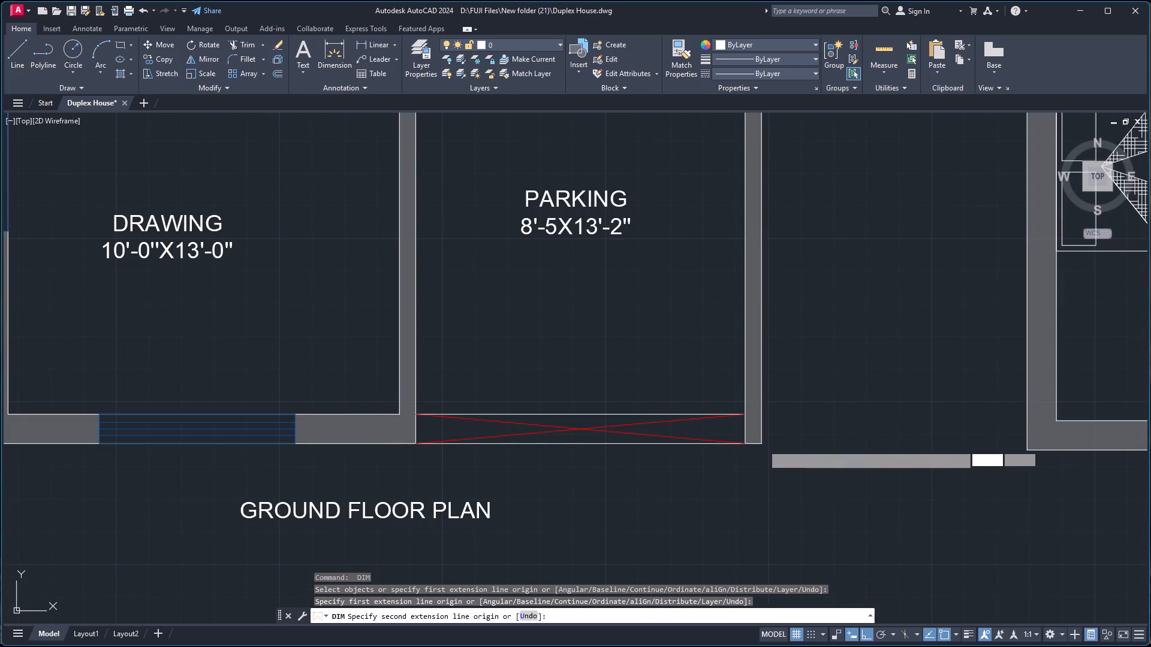
left_click(795, 420)
Dimension the first floor plan's overall width between its outer corners, placing the dimension just above the KIDS ROOM-1 and BEDROOM-2 wall.
scroll(820, 293, "down", 4)
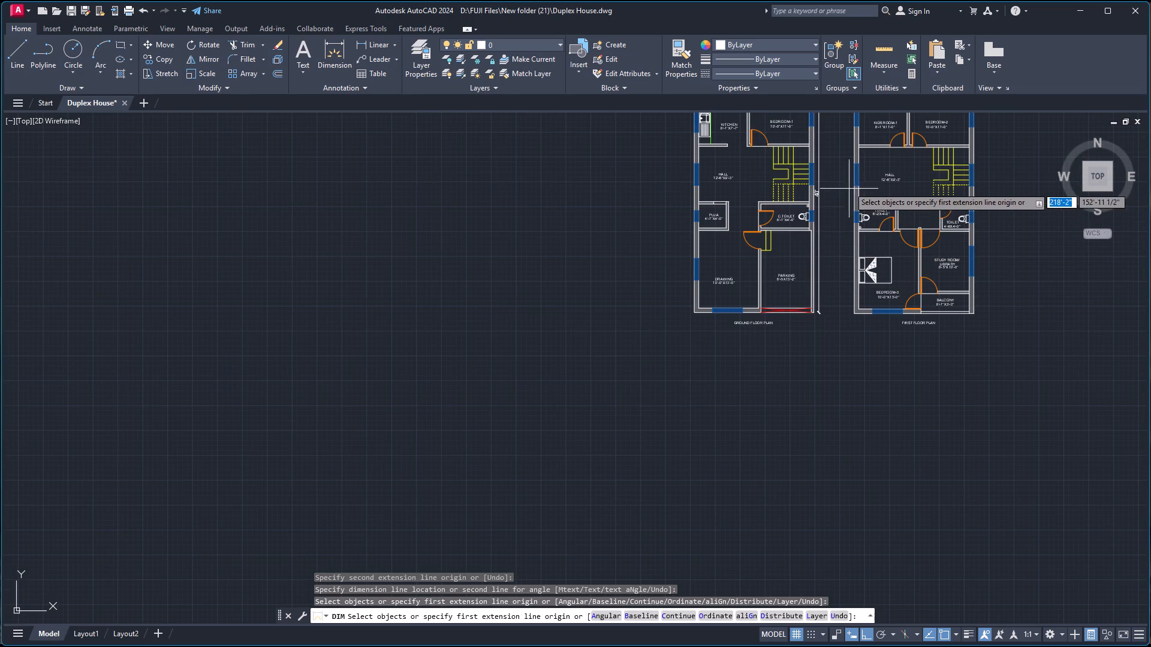
scroll(843, 186, "up", 3)
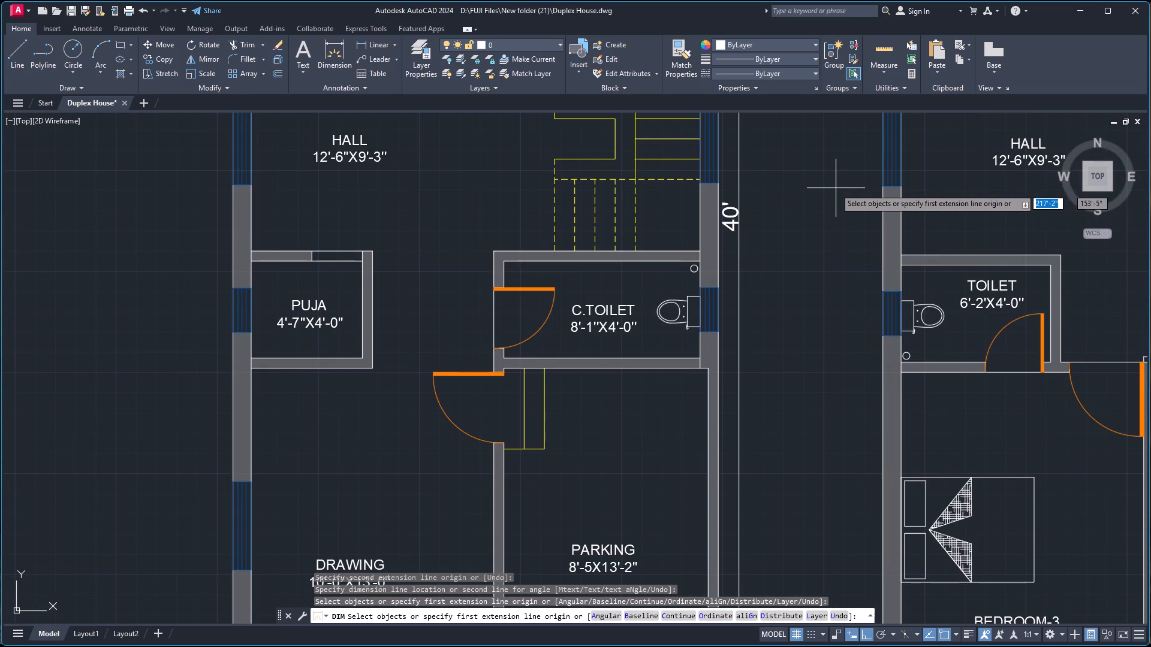
scroll(835, 192, "down", 5)
scroll(861, 155, "up", 1)
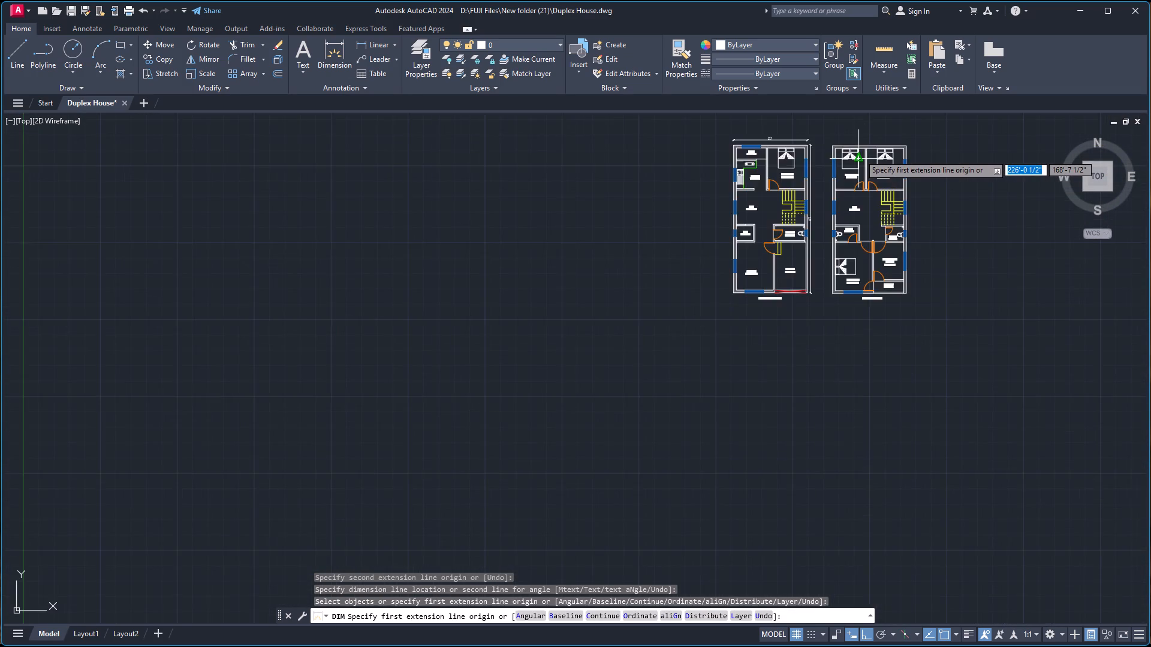
scroll(859, 155, "up", 1)
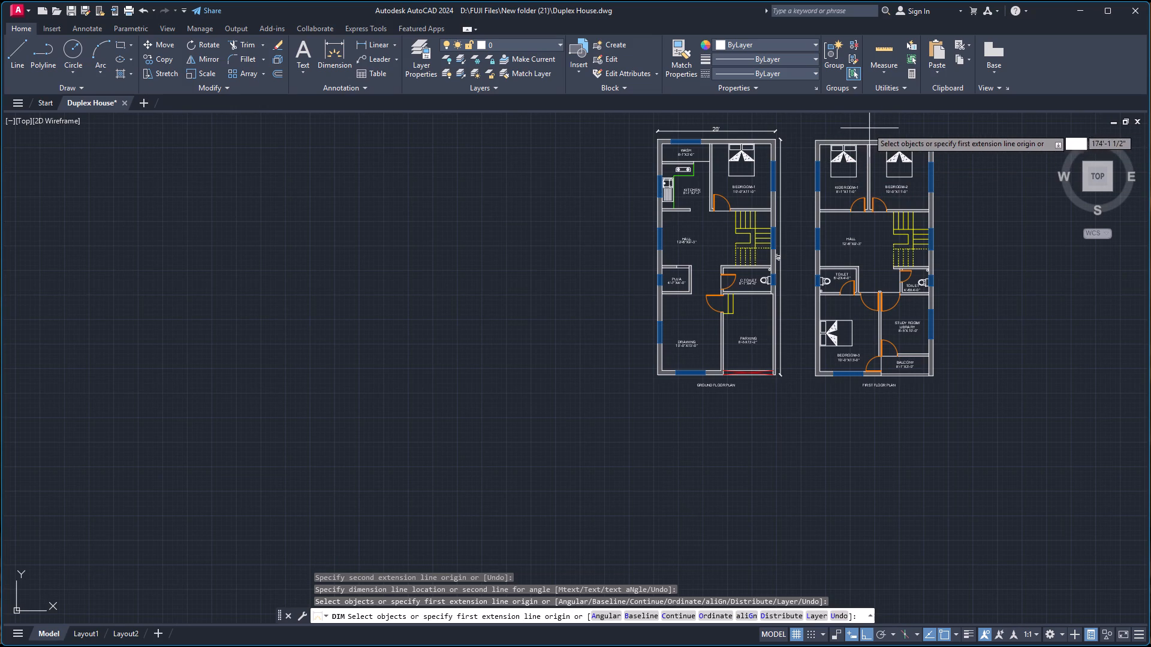
left_click(815, 140)
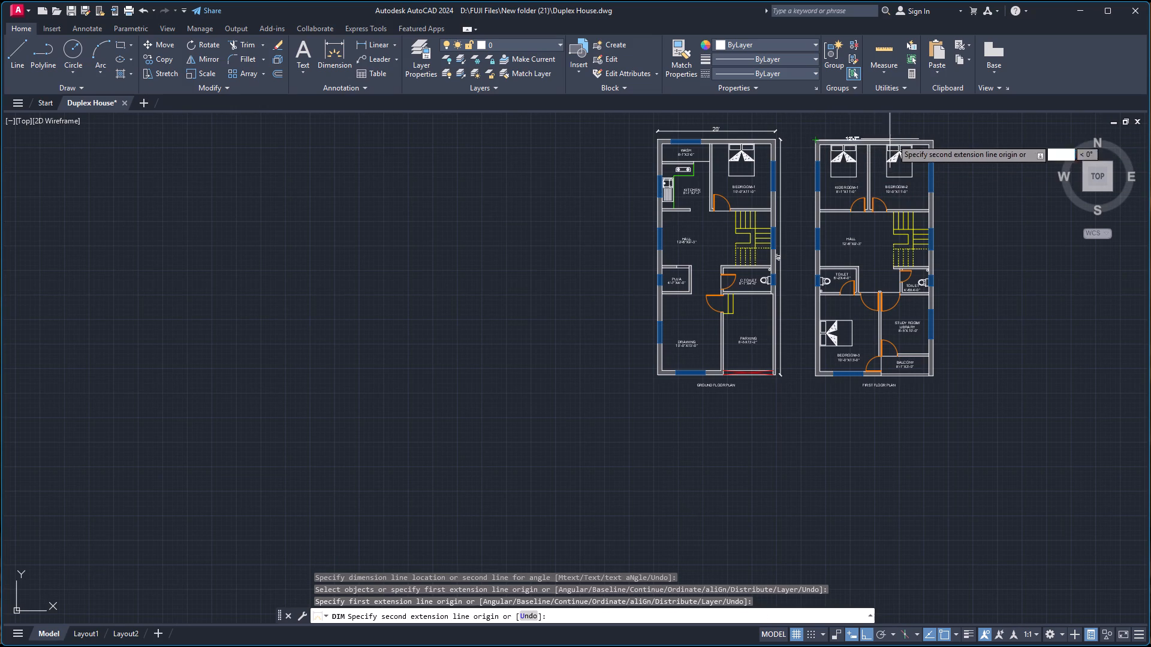
left_click(934, 142)
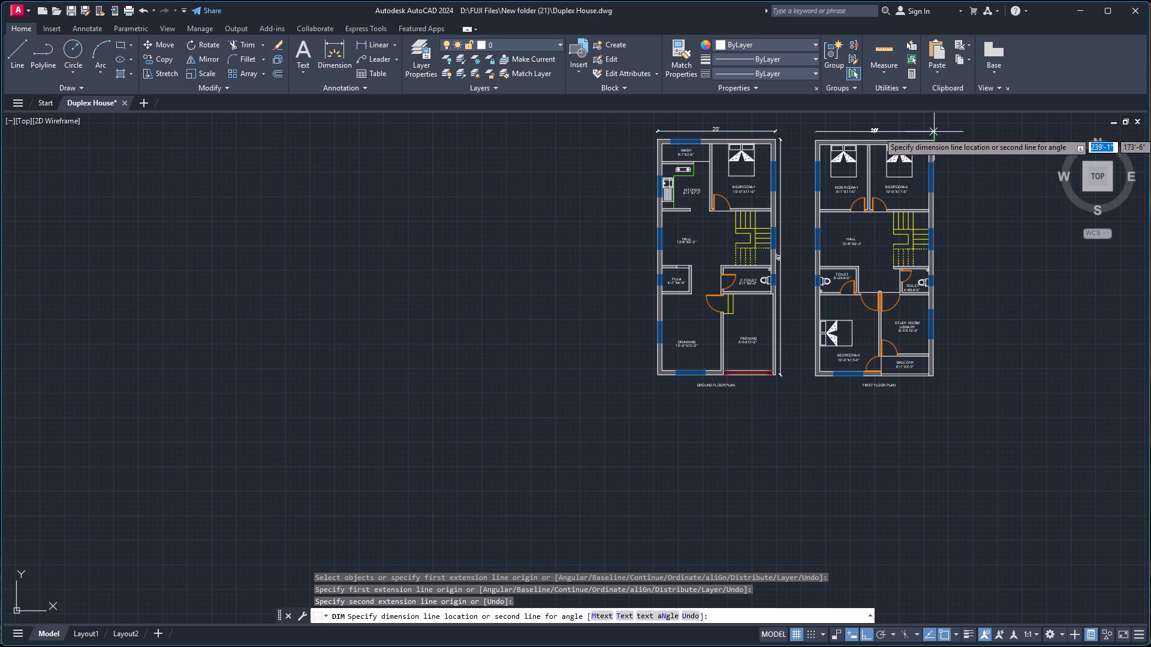
left_click(934, 132)
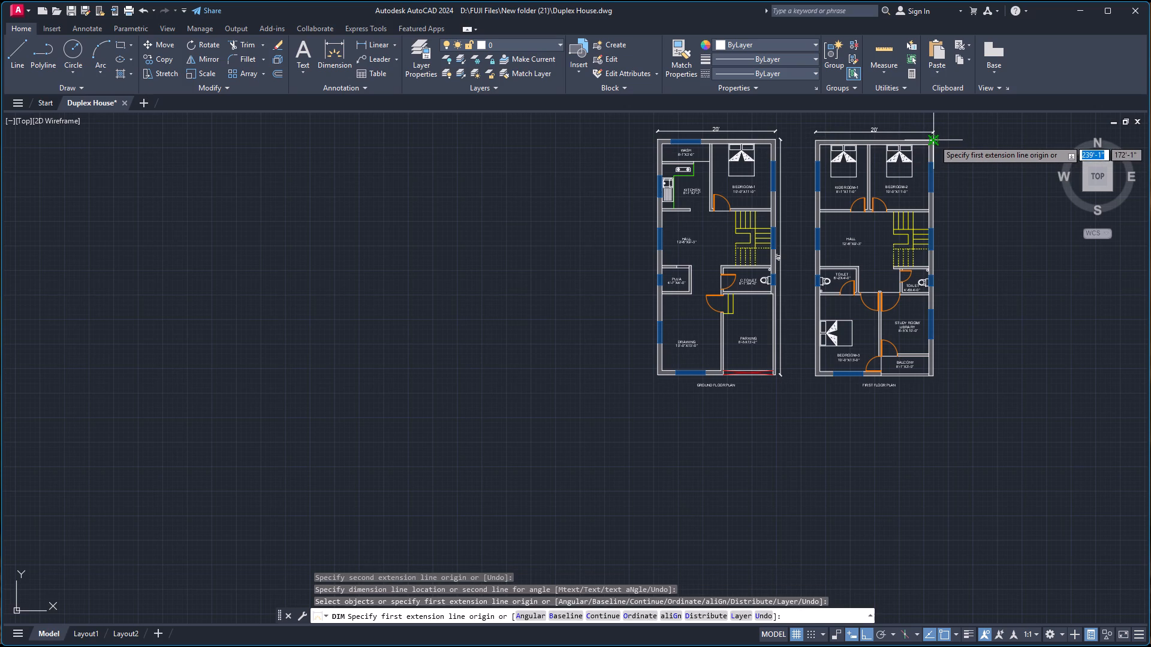
Dimension the first floor plan's overall length from the BEDROOM-2 outer corner to the BALCONY outer corner, placing the dimension just outside that wall.
left_click(933, 140)
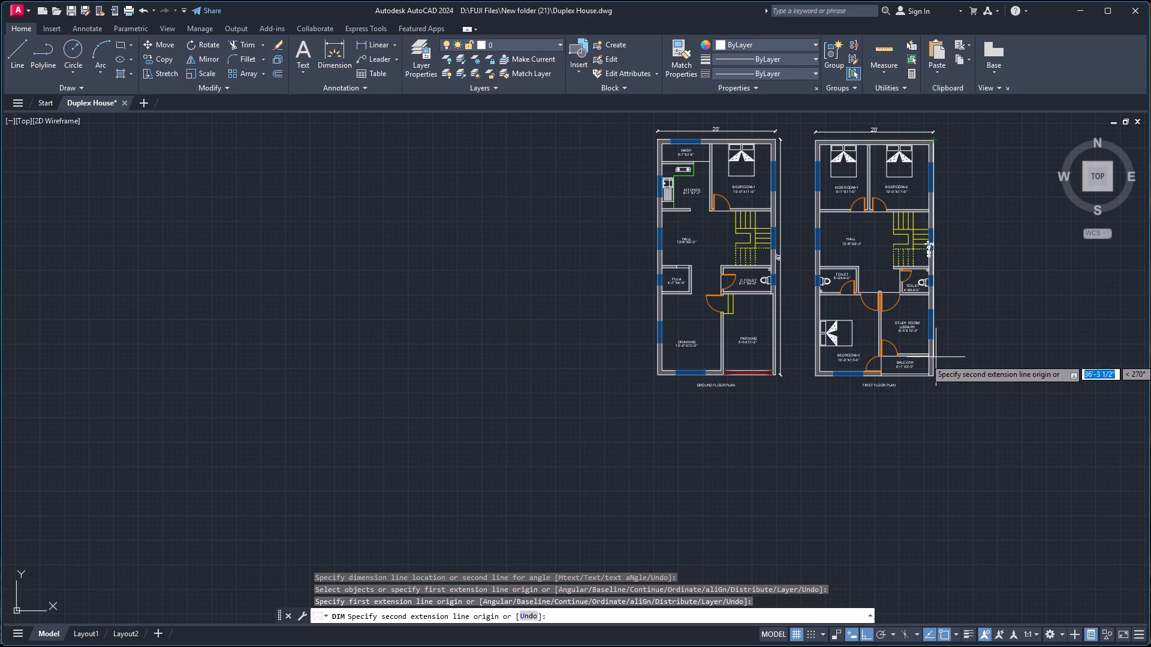
left_click(933, 377)
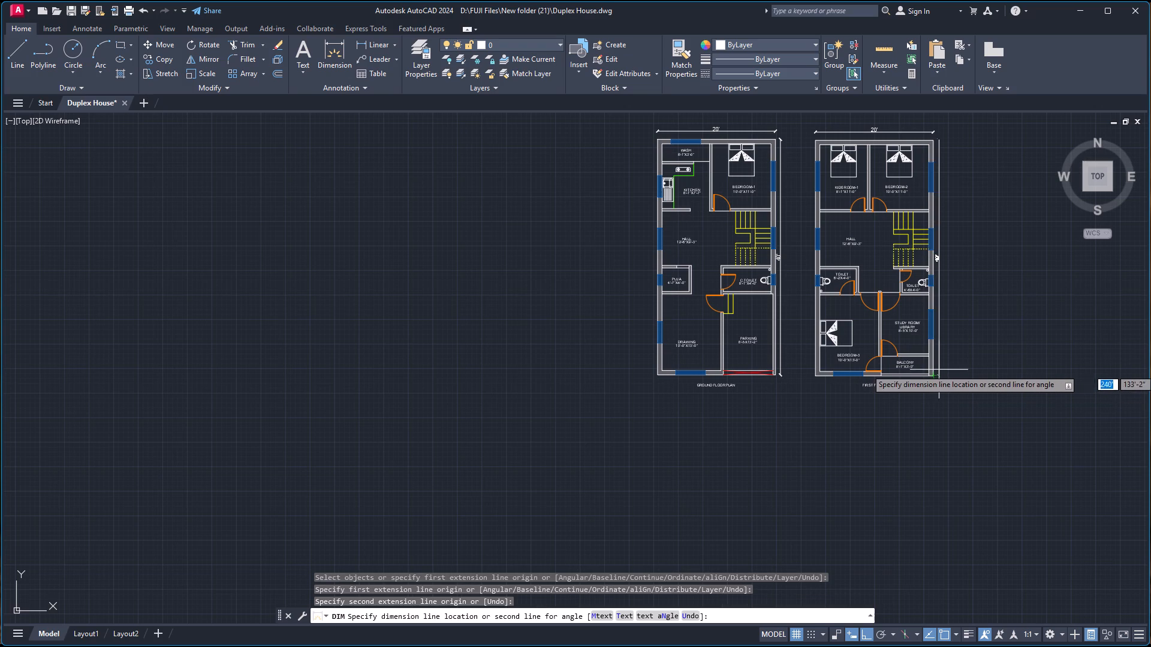
left_click(941, 369)
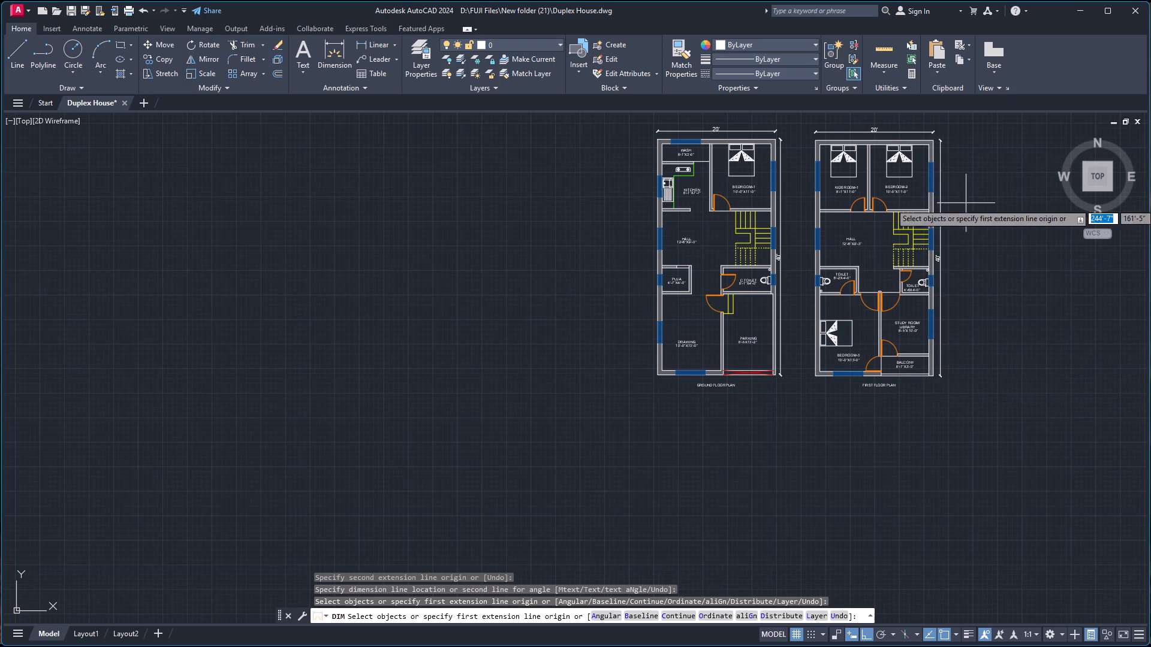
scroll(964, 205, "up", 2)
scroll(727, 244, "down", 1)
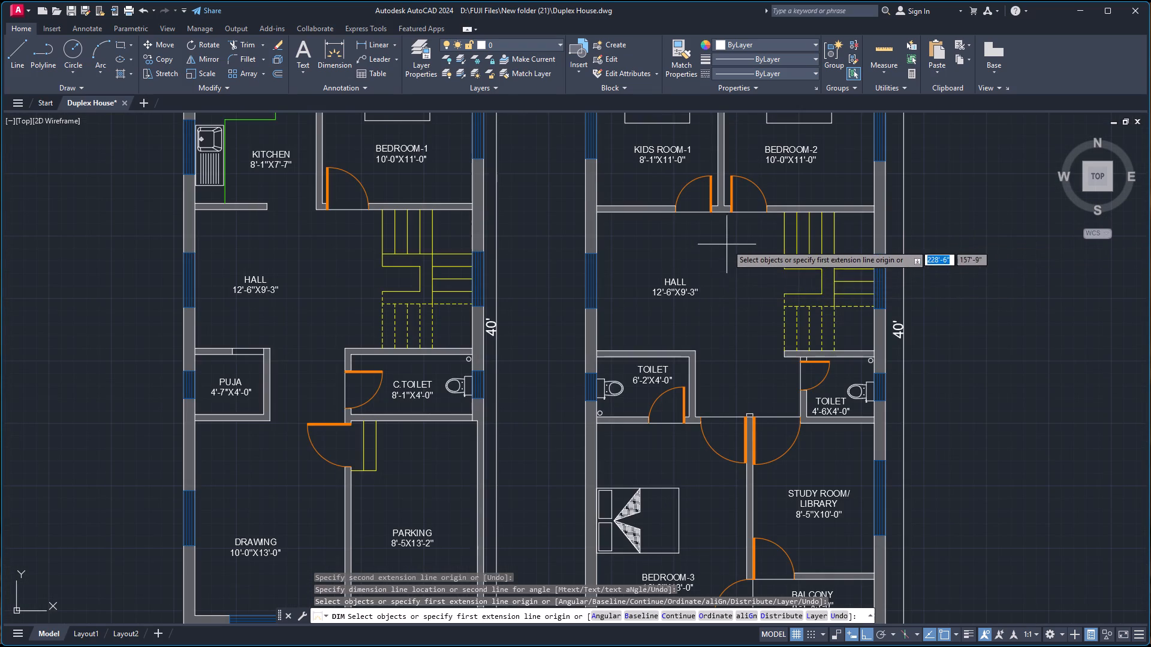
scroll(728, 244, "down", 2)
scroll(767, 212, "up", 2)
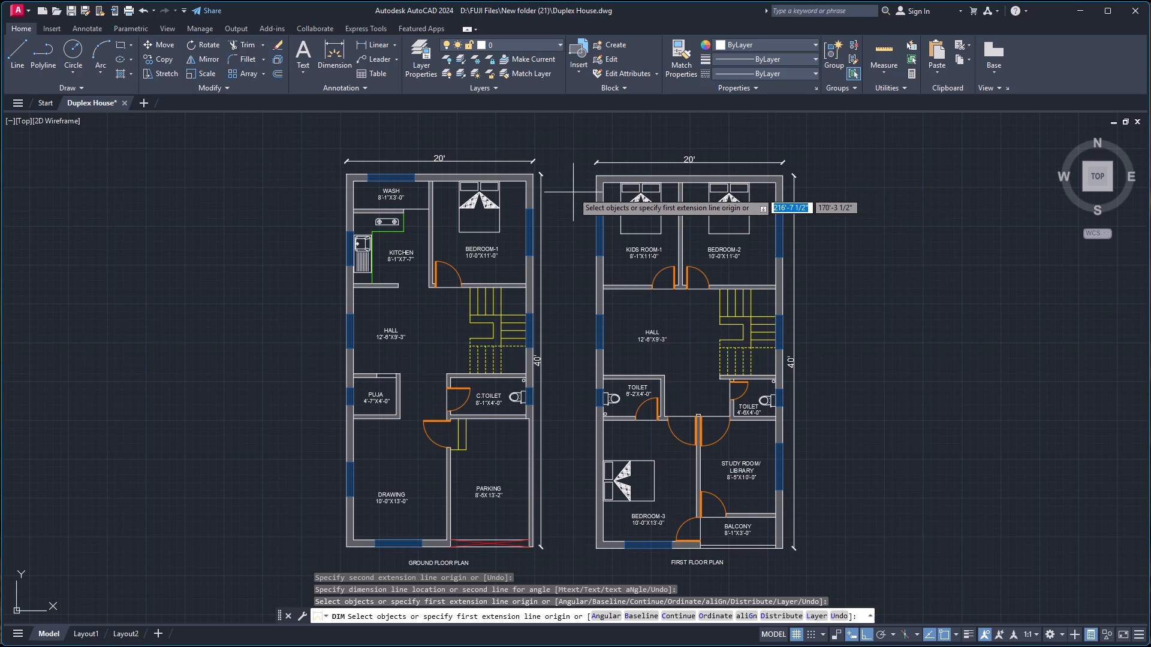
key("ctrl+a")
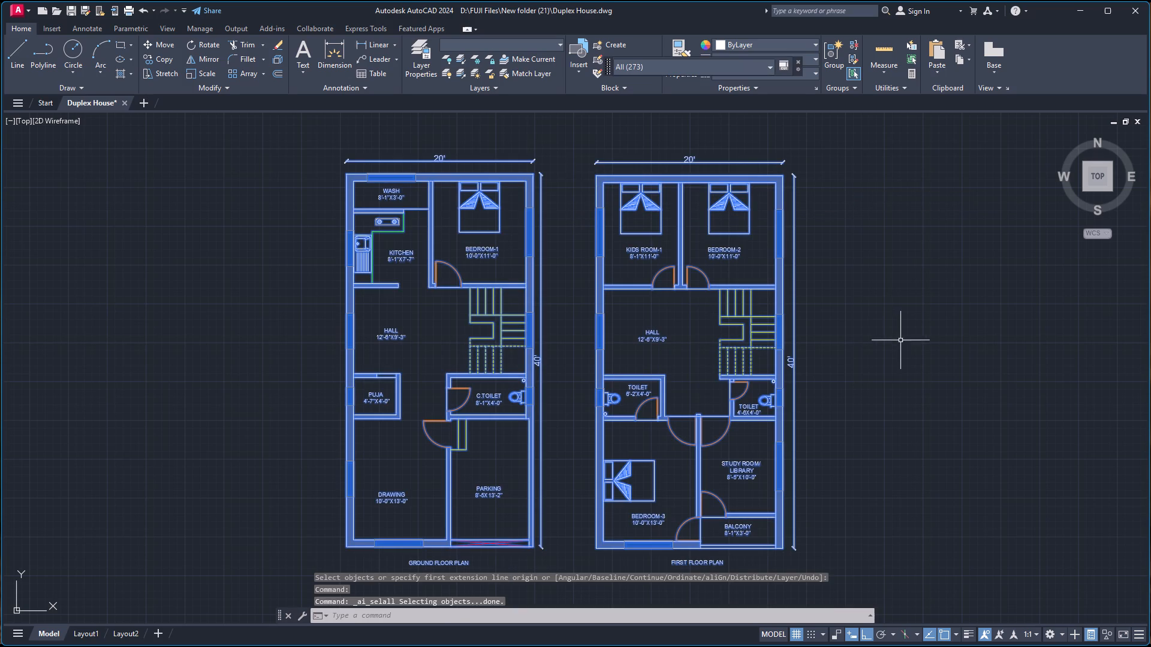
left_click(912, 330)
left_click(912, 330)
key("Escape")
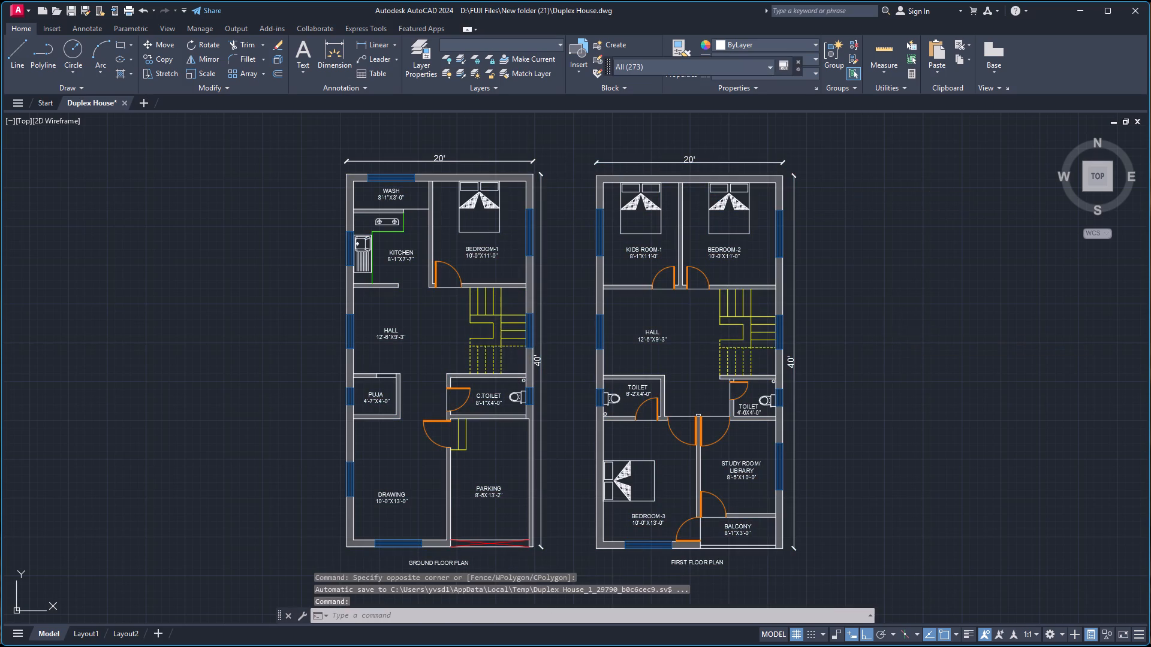
Save the Duplex House drawing.
key("ctrl+s")
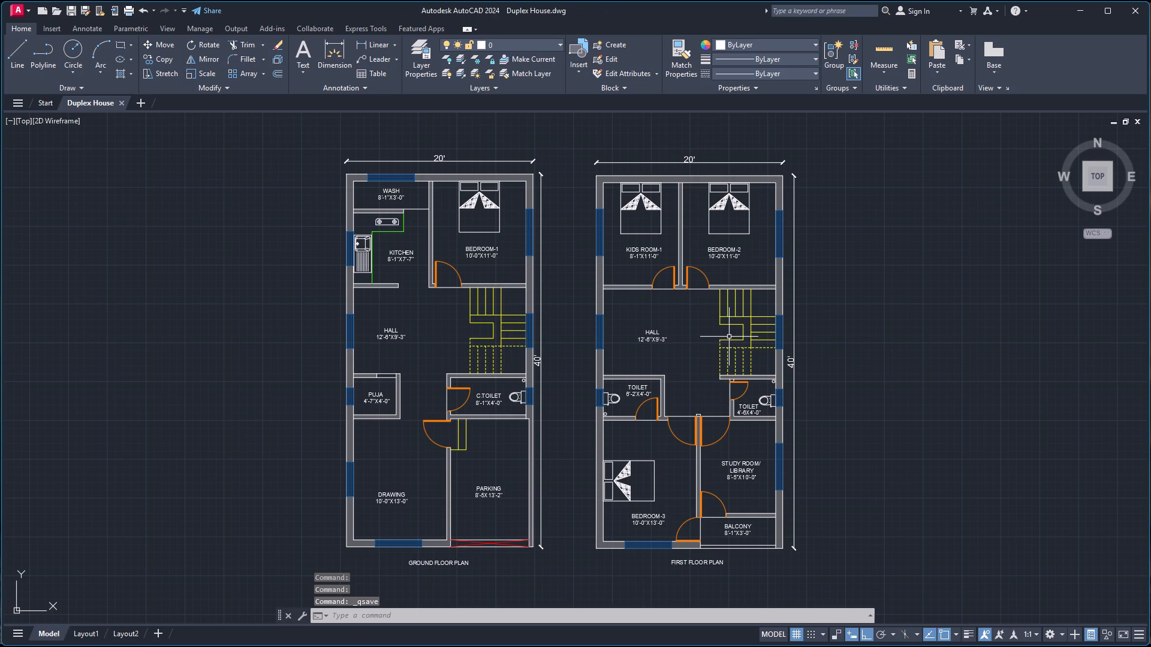
Start a plot of the model with scale units in inches, the monochrome.ctb plot style table and the AutoCAD PDF (High Quality Print).pc3 plotter.
type("PLPOT")
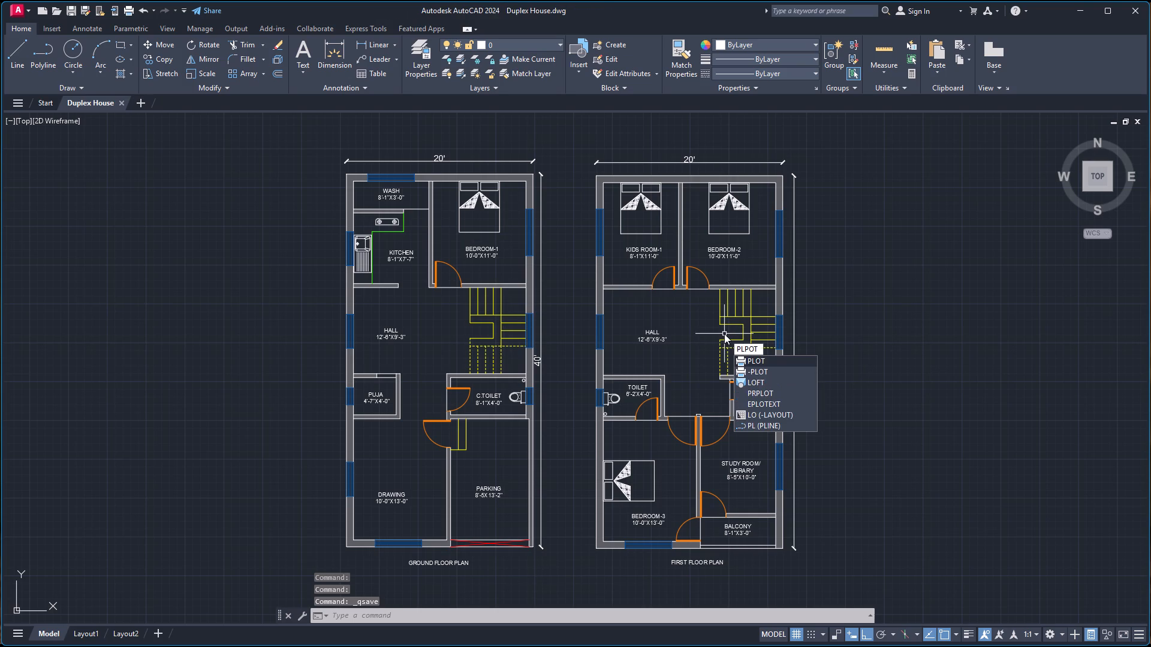
key("BackSpace")
key("BackSpace")
key("BackSpace")
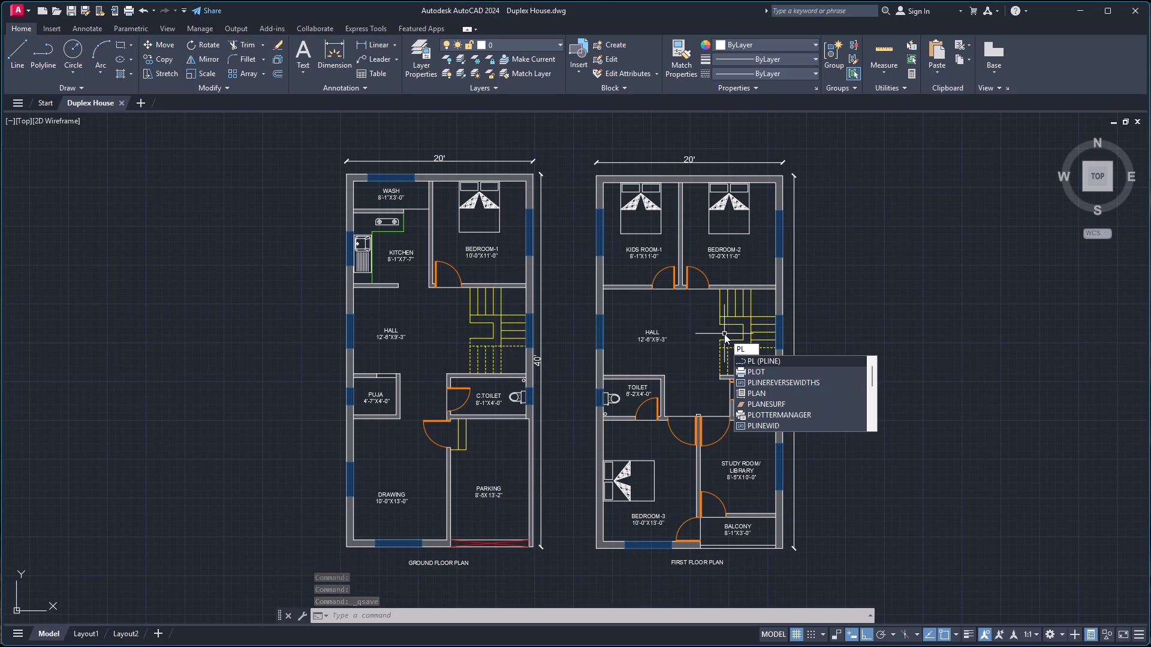
type("OT")
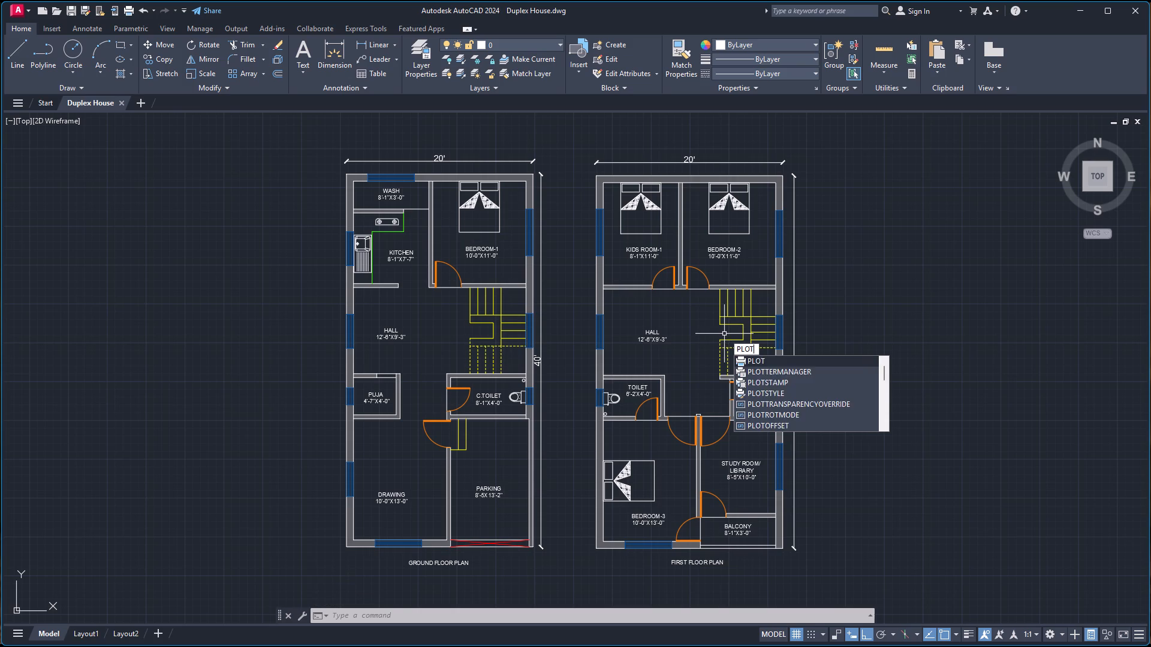
key("Return")
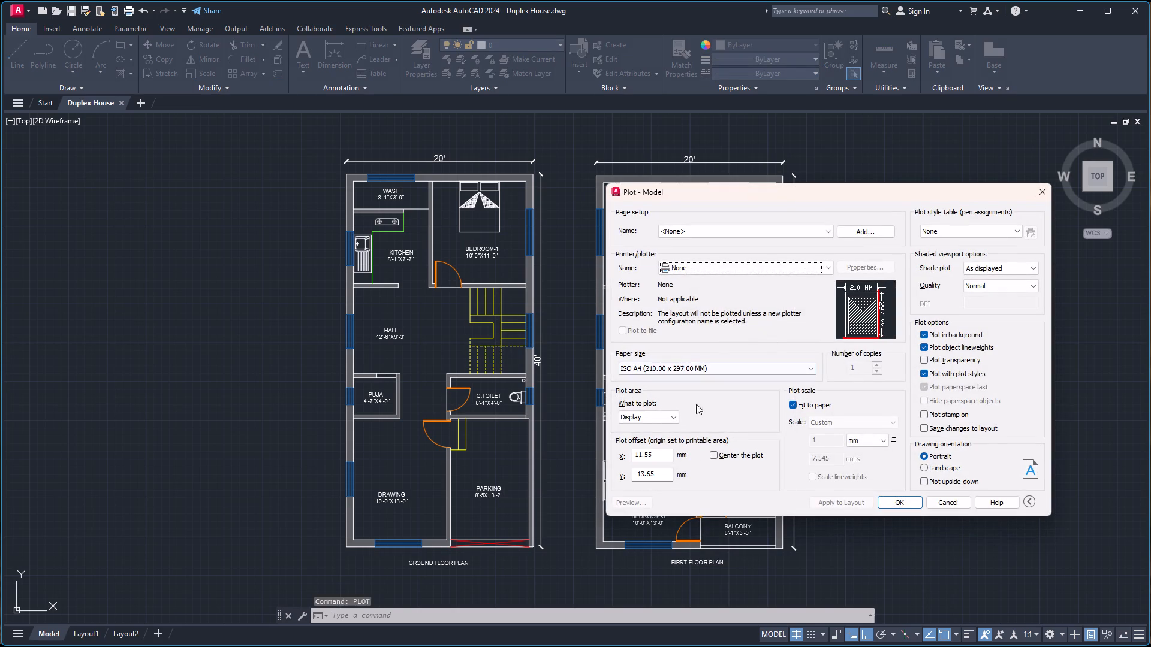
left_click(866, 442)
left_click(866, 449)
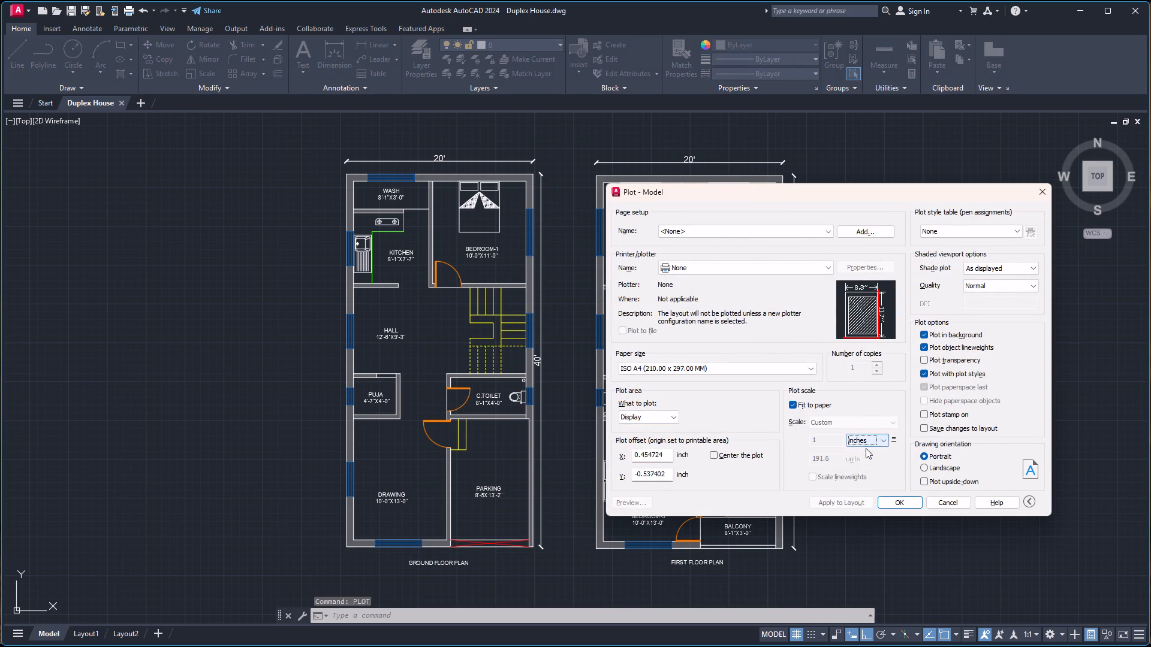
left_click(974, 229)
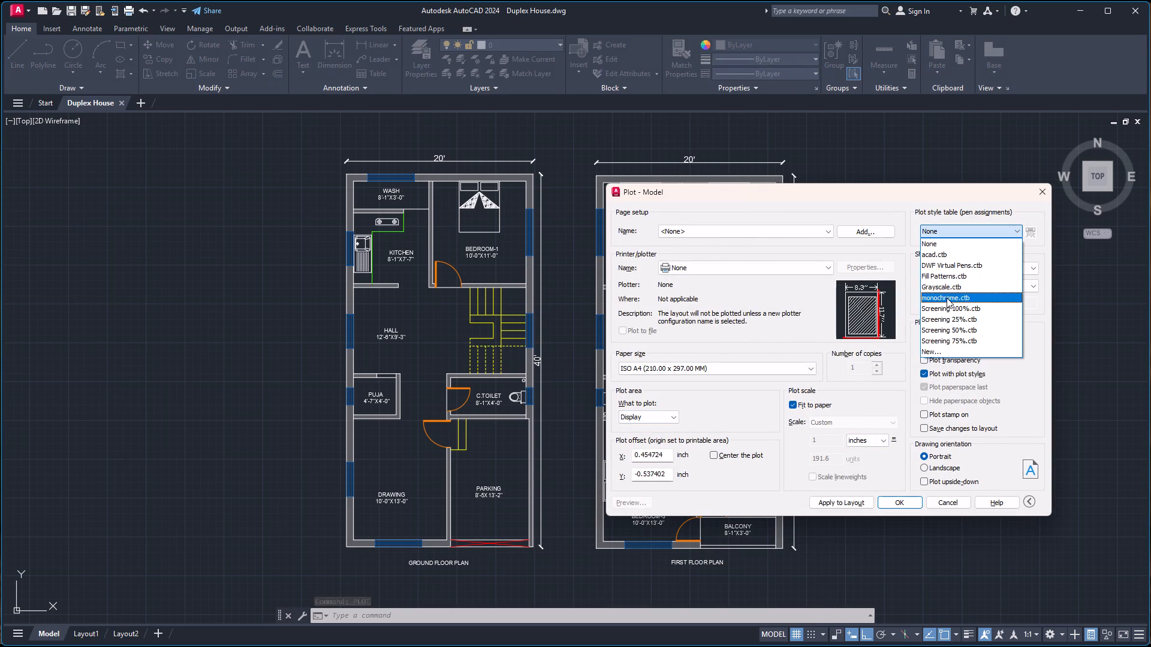
left_click(947, 298)
left_click(838, 383)
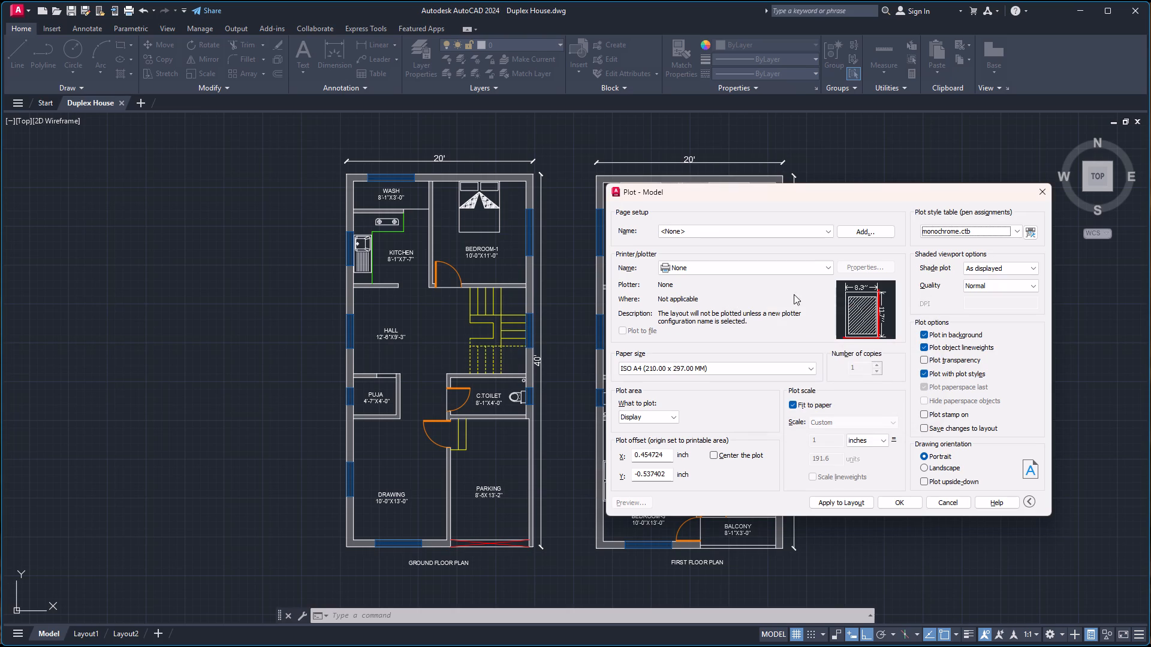
left_click(793, 271)
left_click(744, 332)
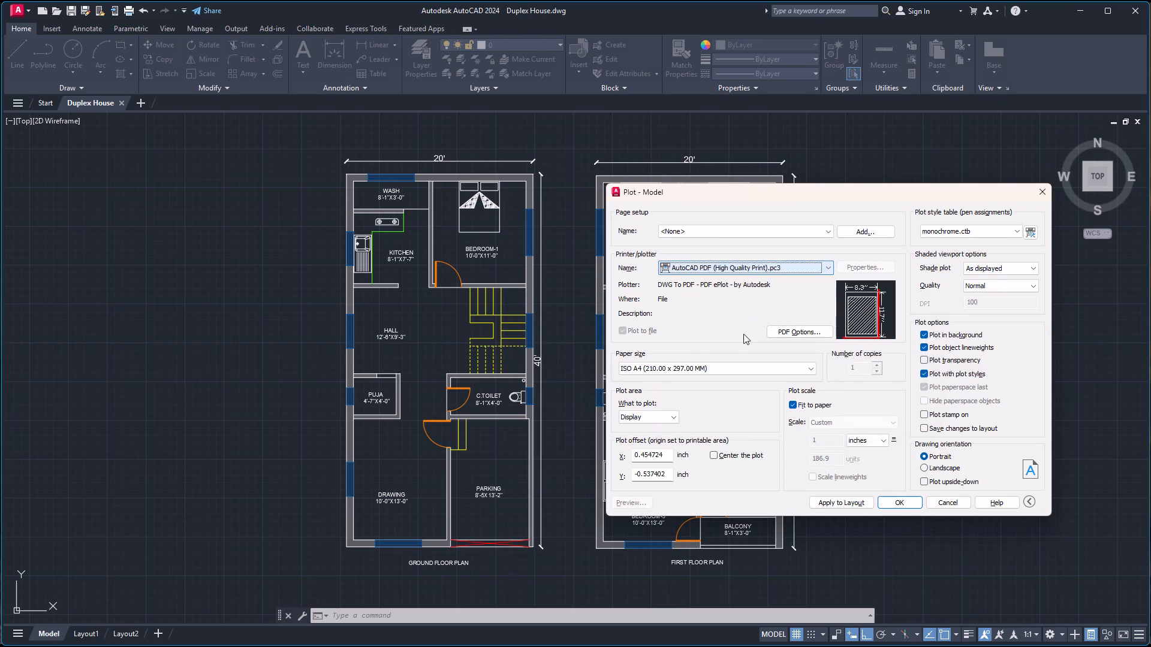
Set the paper size to ISO full bleed A3 (420.00 x 297.00 MM) and centre the plot on the sheet.
left_click(671, 374)
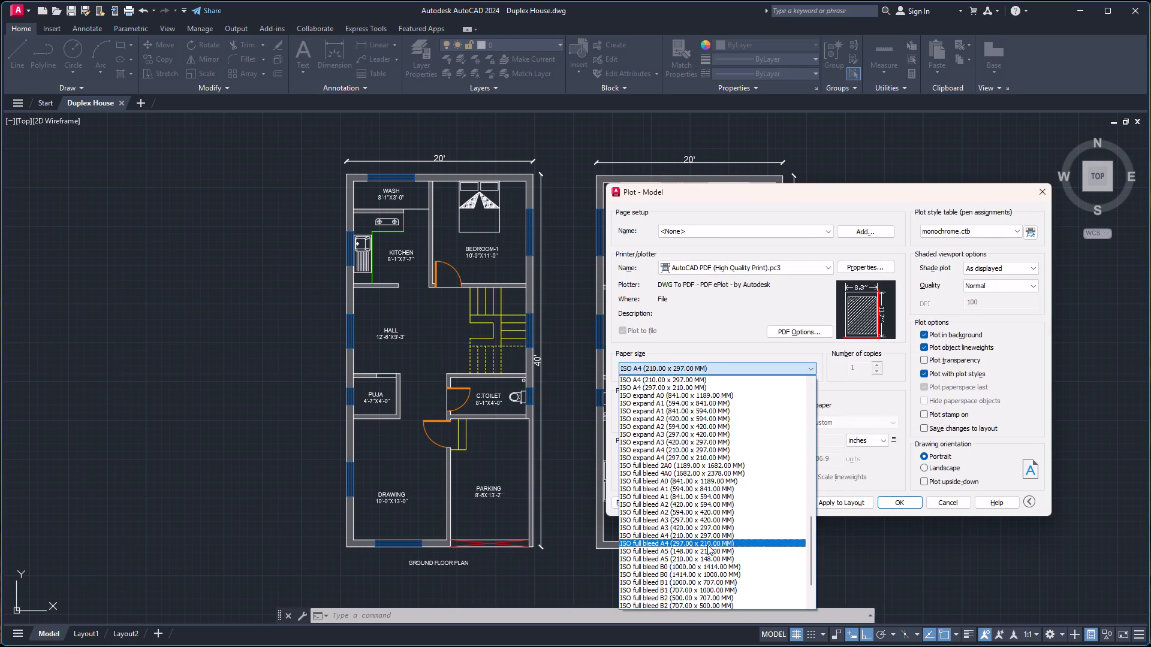
left_click(710, 524)
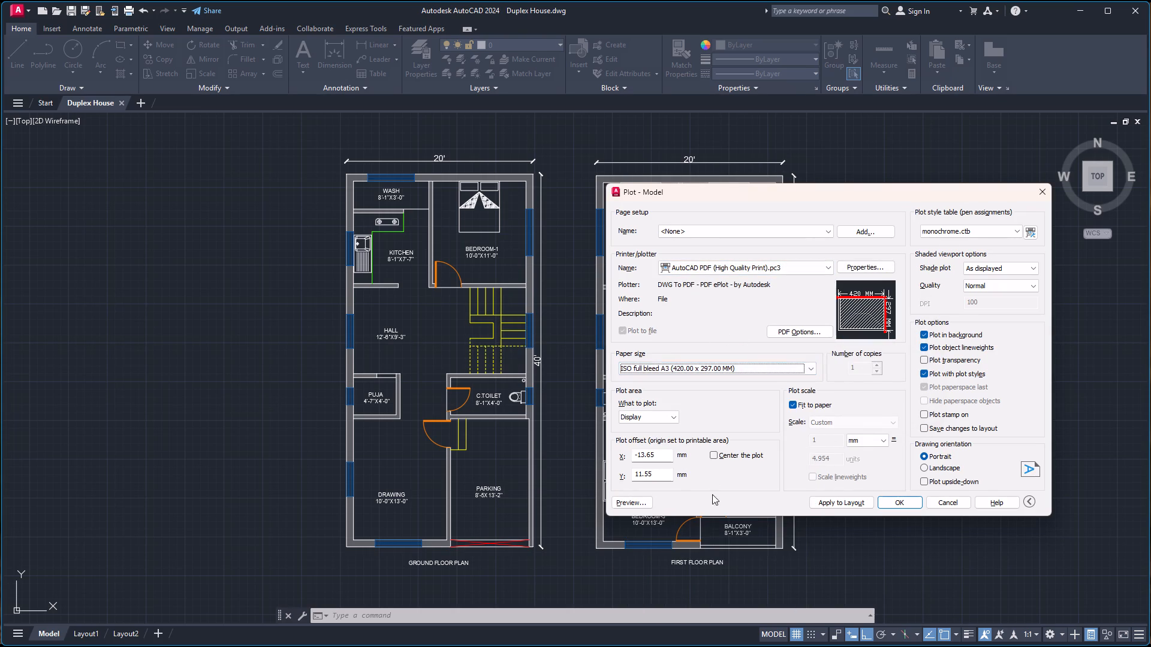
left_click(711, 456)
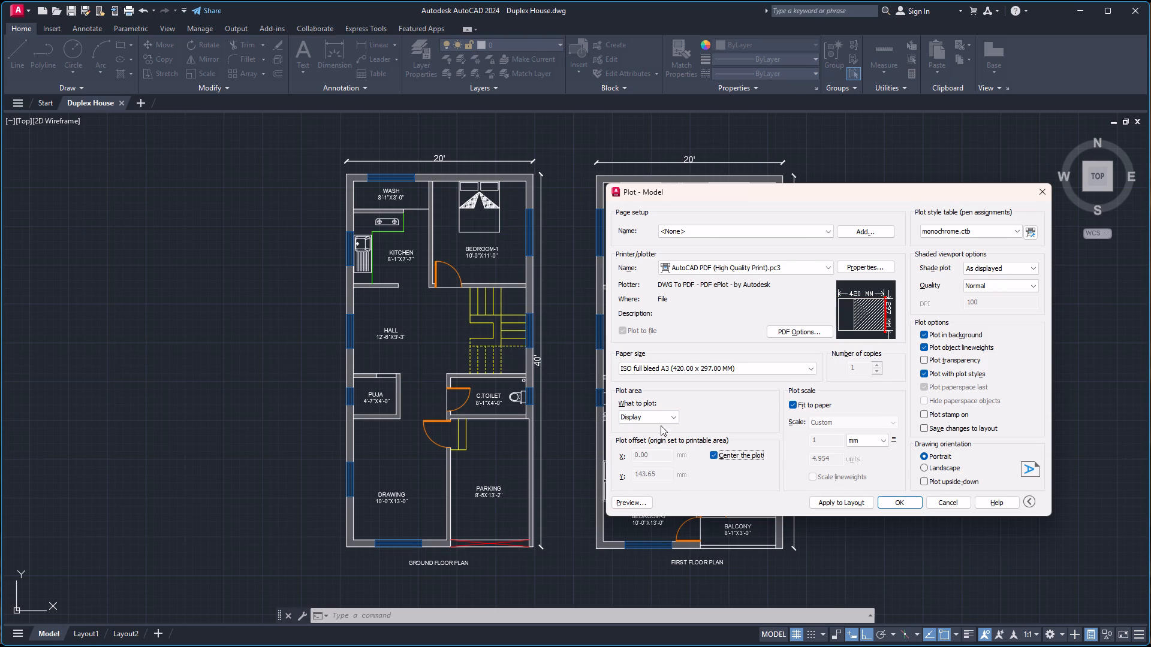
Set the plot area to a window enclosing both floor plans with their titles and dimensions, and apply the settings to the layout.
left_click(657, 416)
left_click(645, 455)
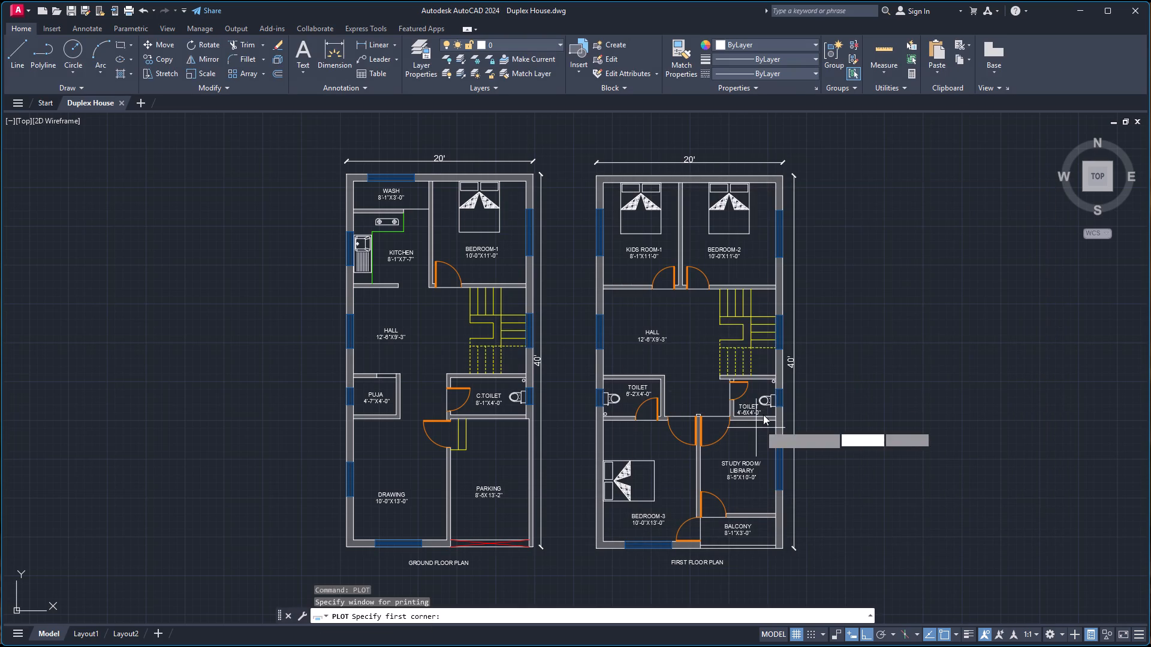
left_click(320, 138)
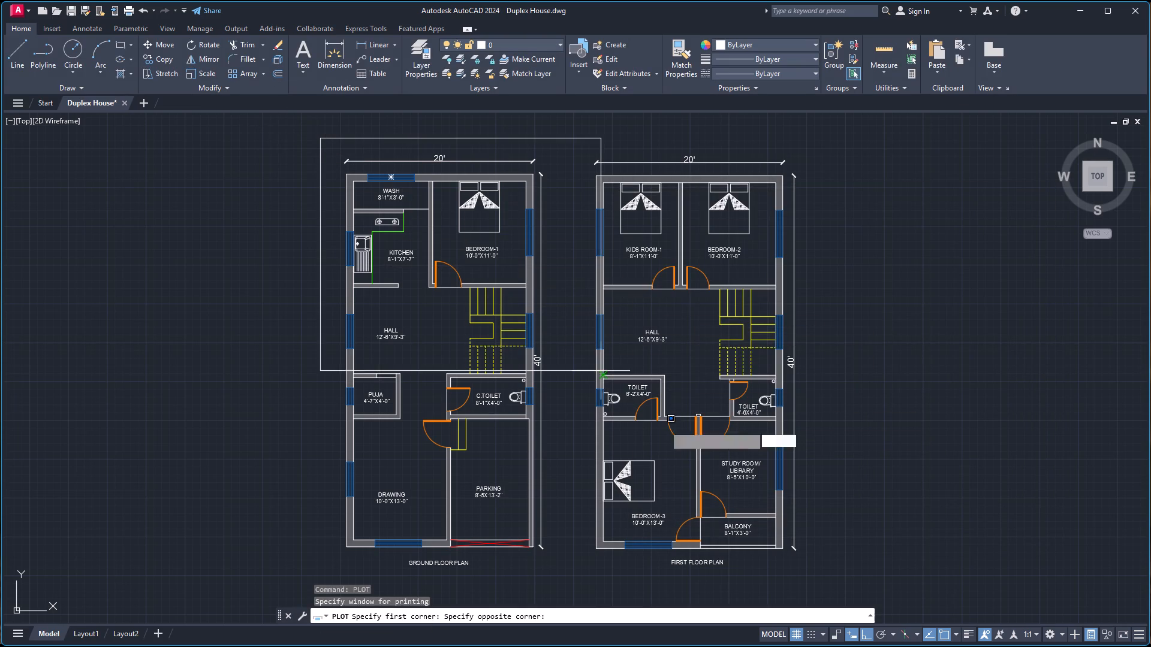
left_click(824, 583)
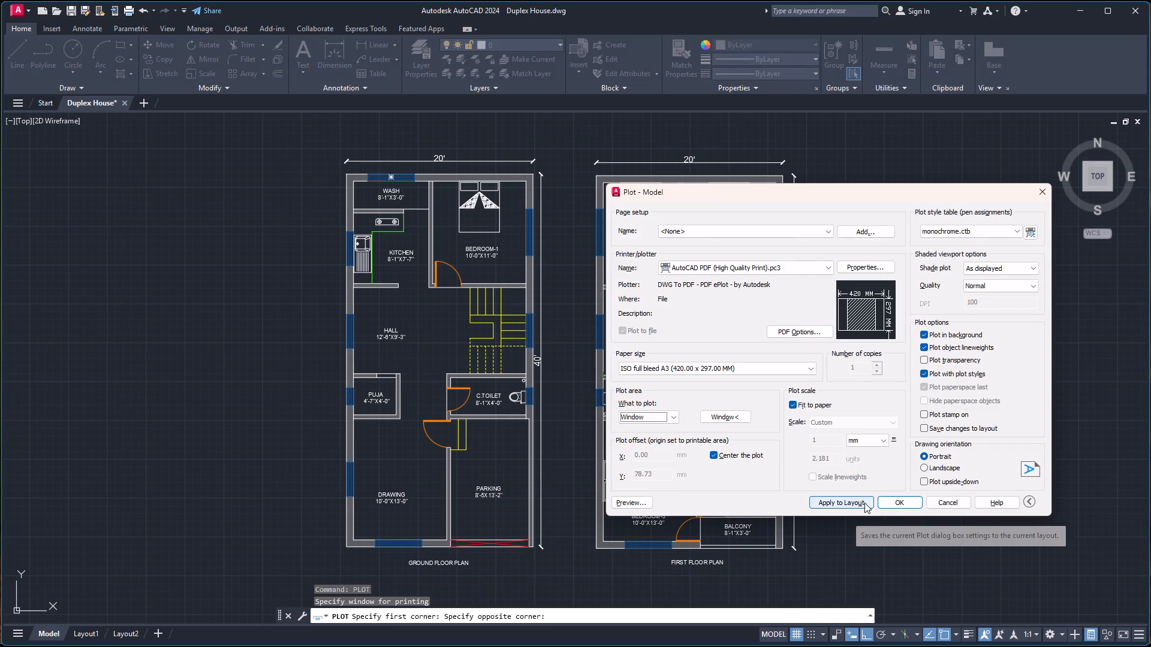
left_click(861, 502)
Enable plot transparency and apply the plot settings to the layout.
left_click(923, 360)
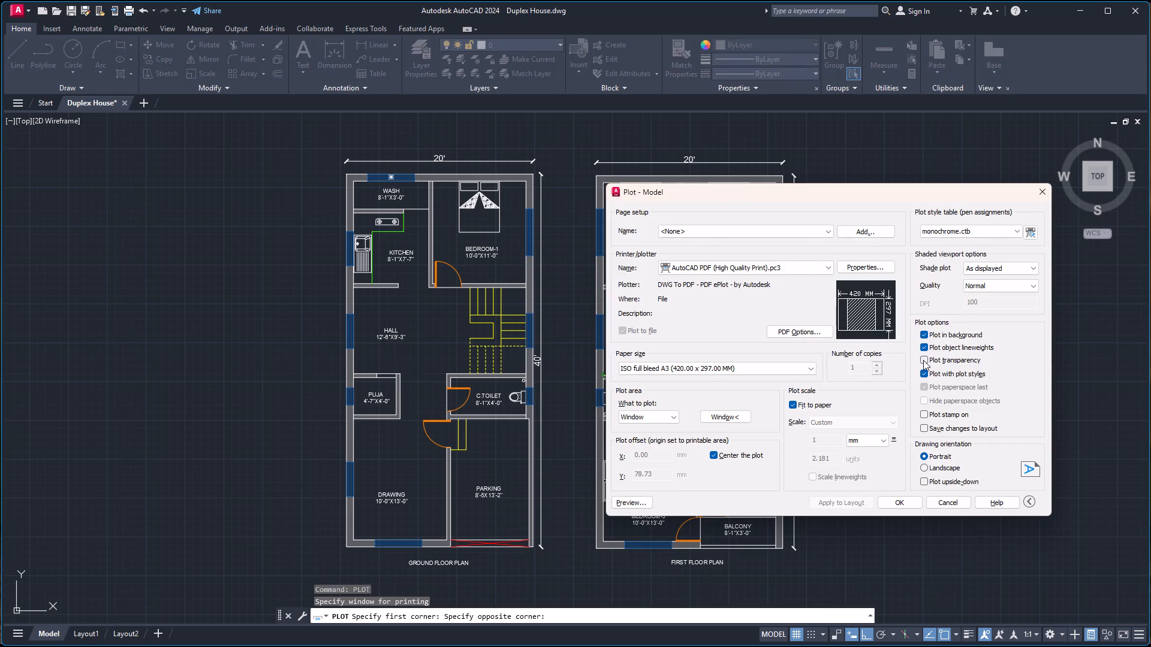
left_click(857, 500)
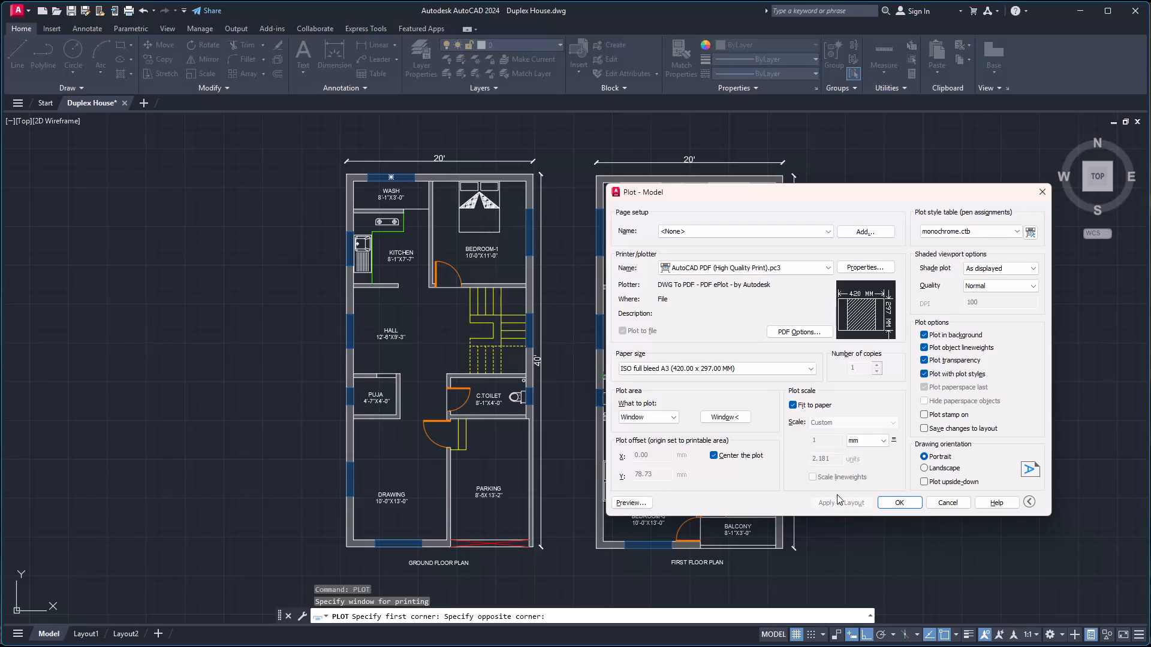
Preview the plot, examine both floor plans on the sheet, and leave the preview and plot settings without plotting.
left_click(625, 504)
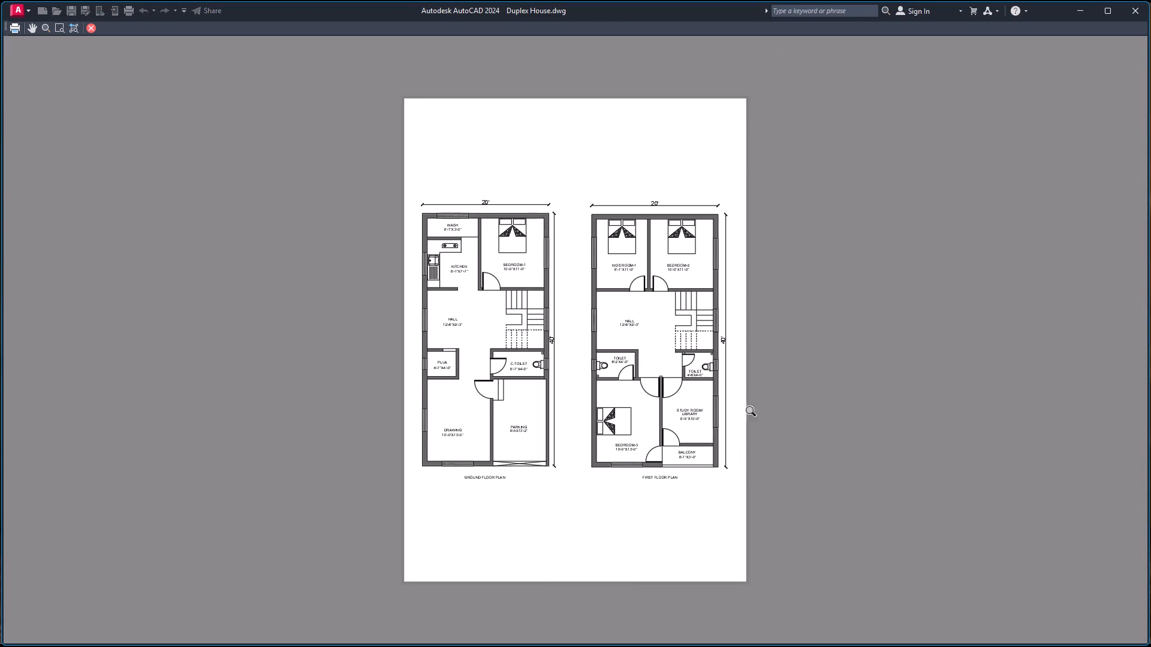
scroll(637, 398, "up", 2)
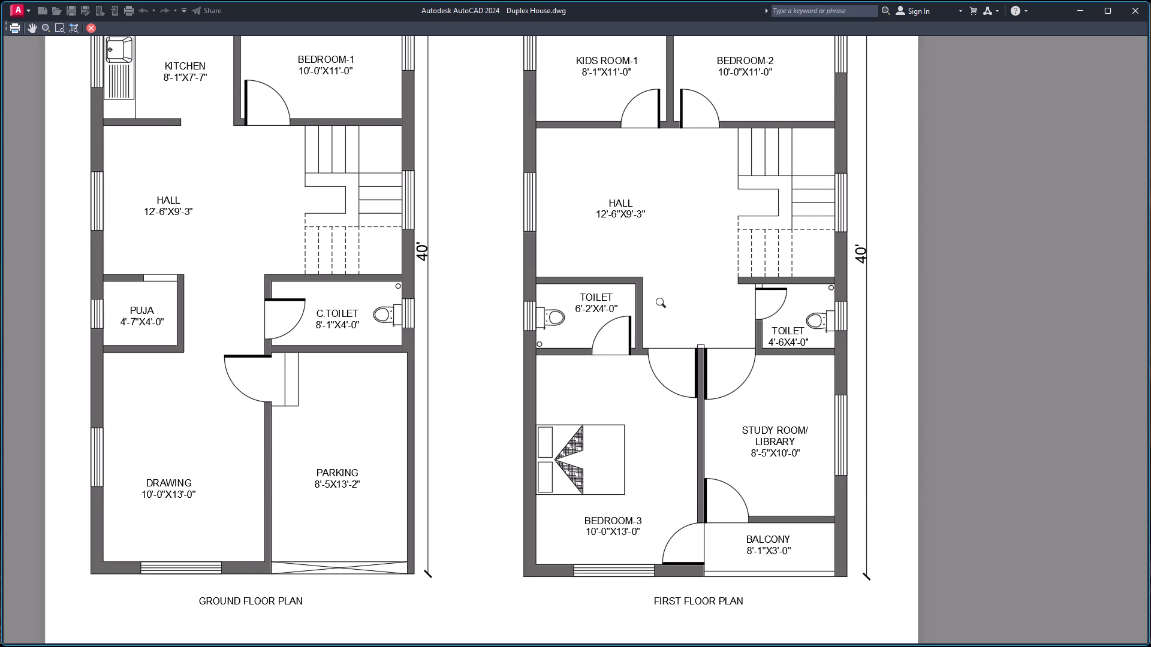
scroll(660, 266, "down", 2)
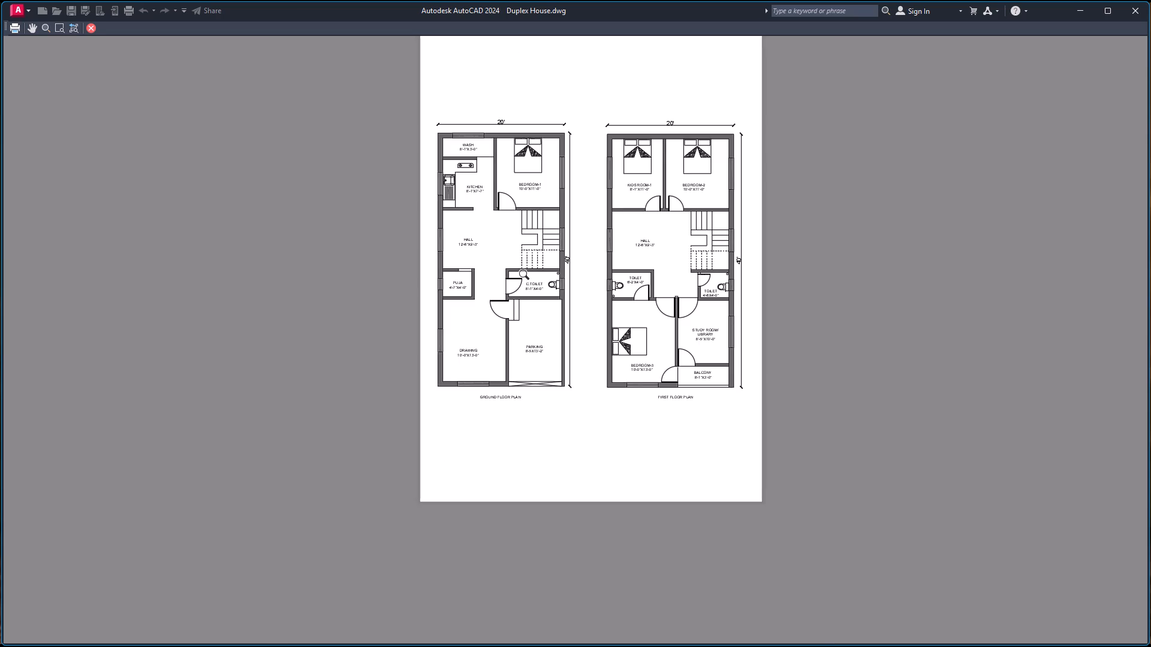
left_click(89, 26)
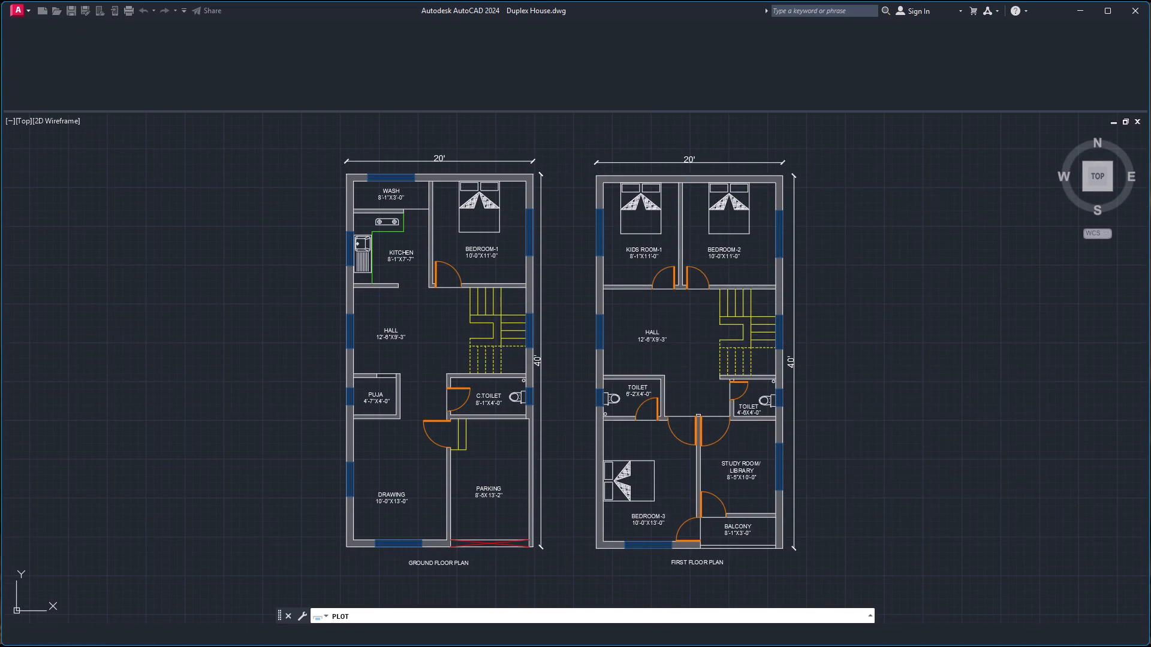
left_click(1041, 191)
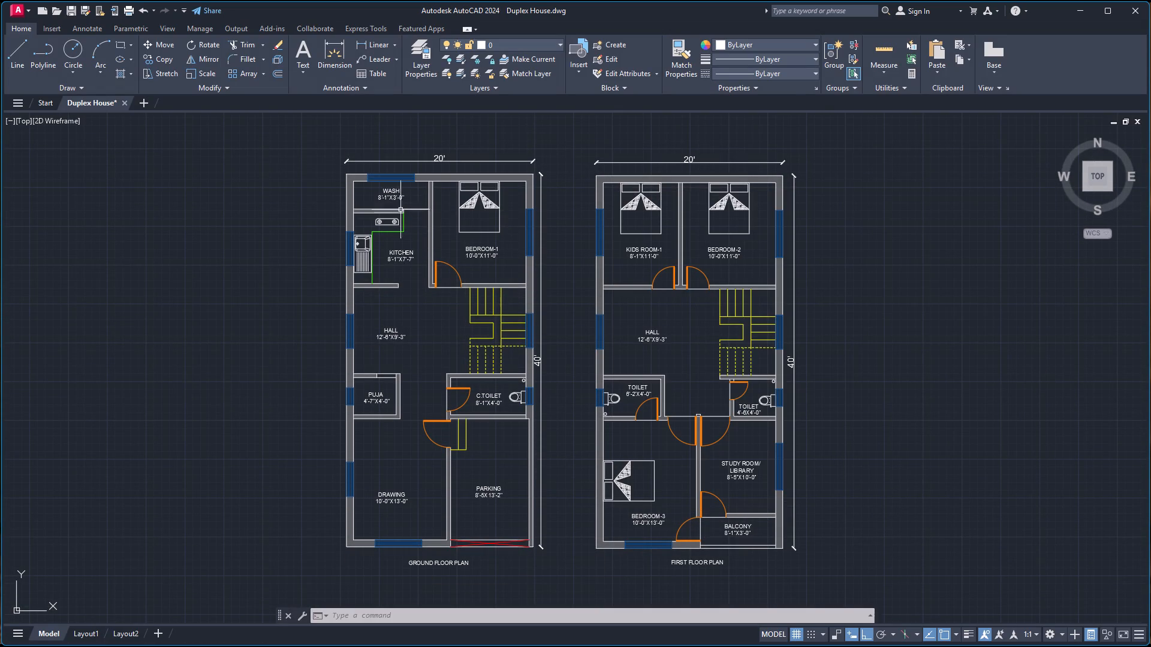
Dimension the first floor staircase's width along the BEDROOM-2 wall, from the stair edge to the outer wall's inner face, placing it just inside the stairwell.
left_click(329, 46)
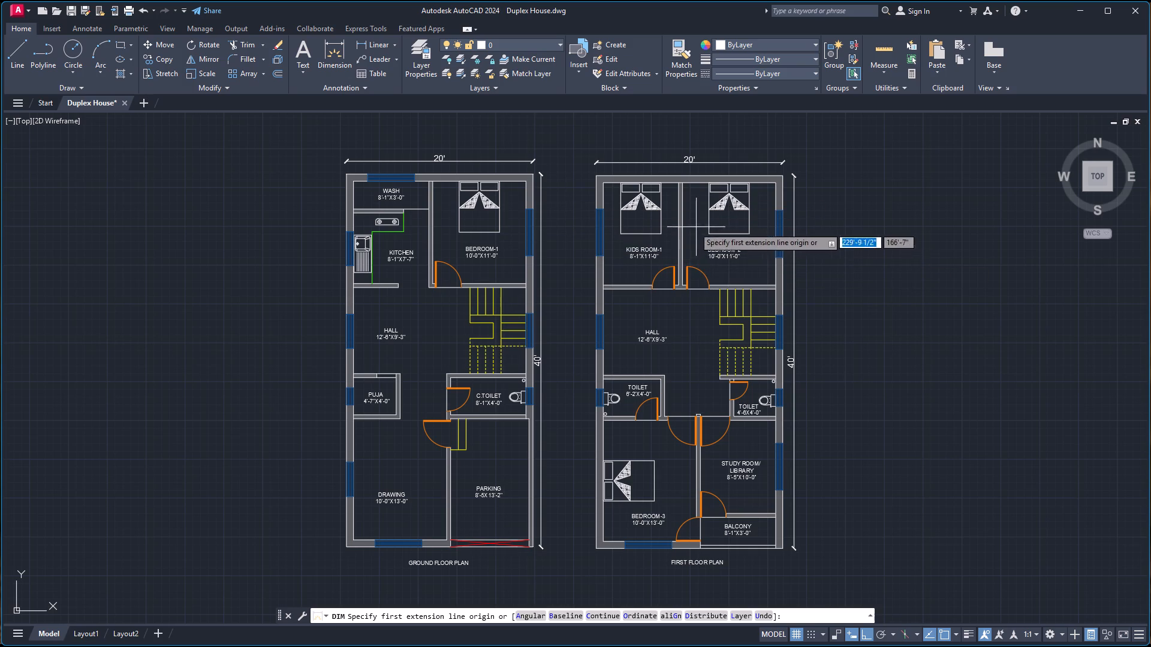
scroll(737, 304, "up", 3)
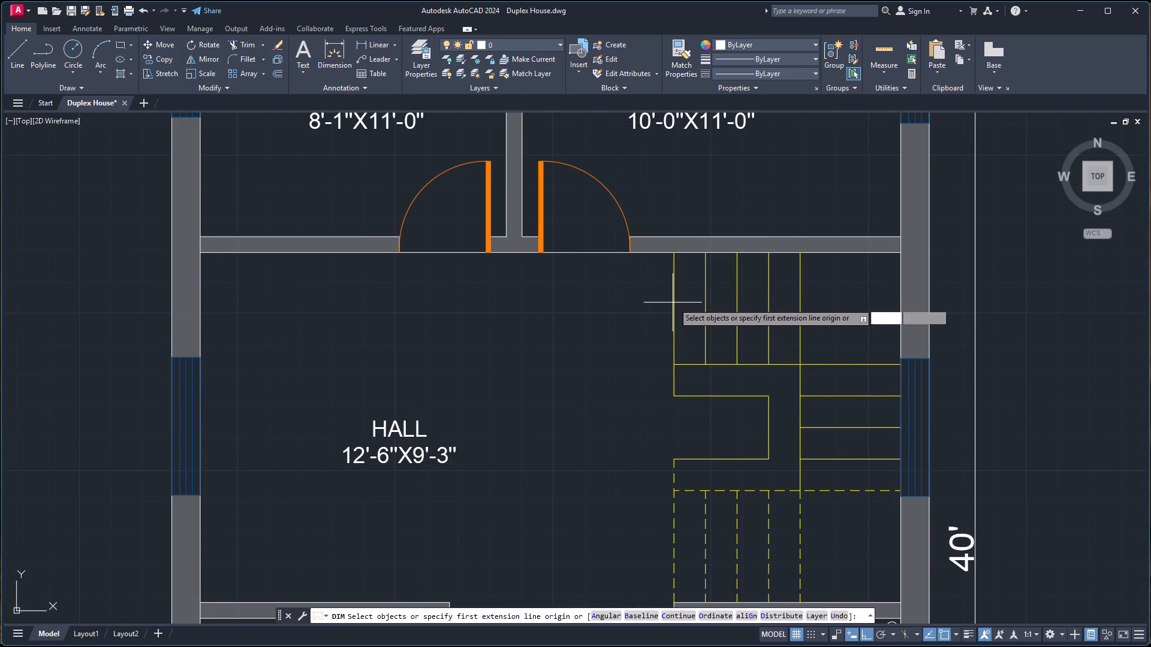
left_click(674, 255)
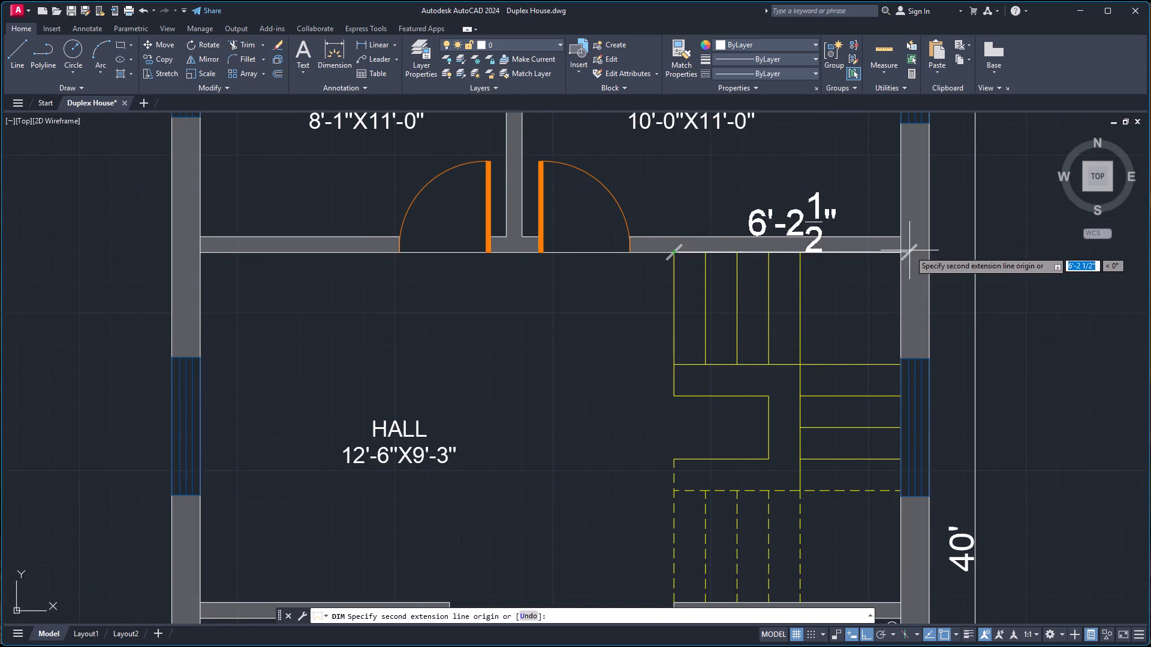
left_click(899, 253)
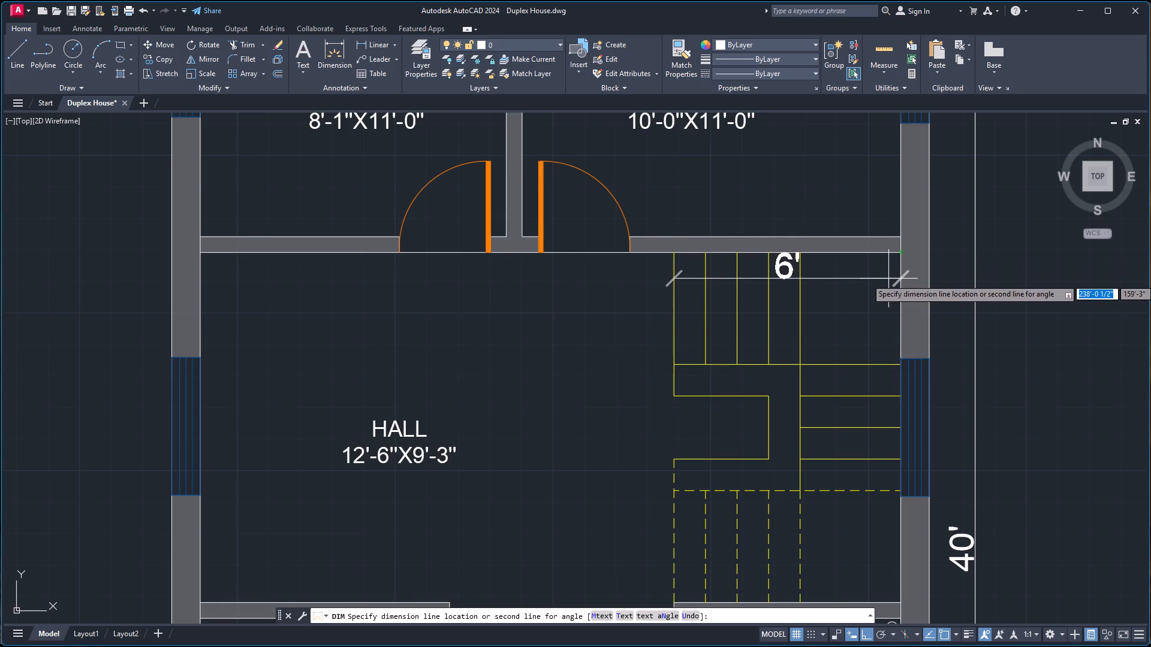
left_click(887, 286)
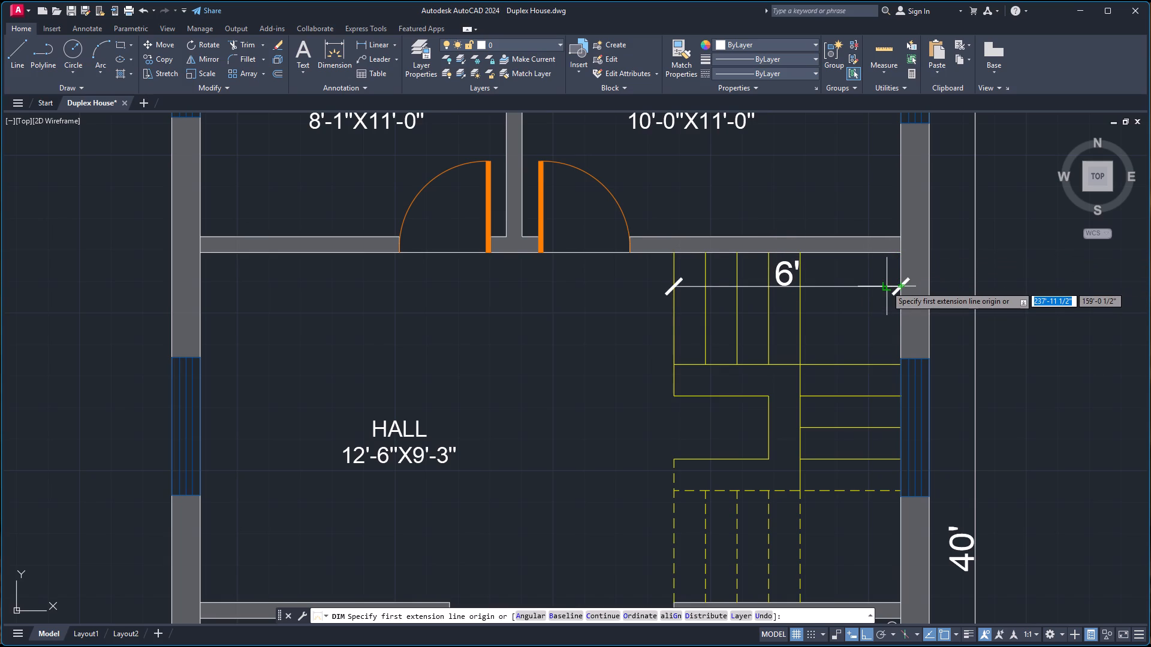
Dimension the first floor staircase's length along the outer wall's inner face, from the BEDROOM-2 wall to the TOILET wall, placing it just inside the stairwell.
left_click(900, 254)
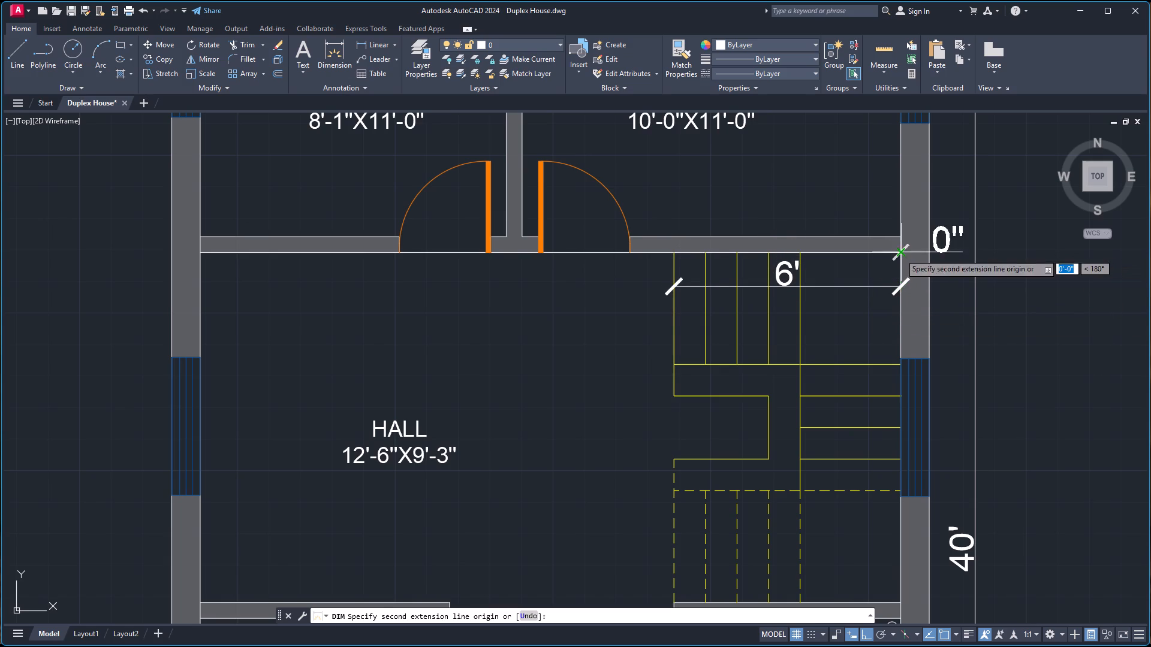
scroll(890, 482, "down", 1)
scroll(895, 551, "up", 1)
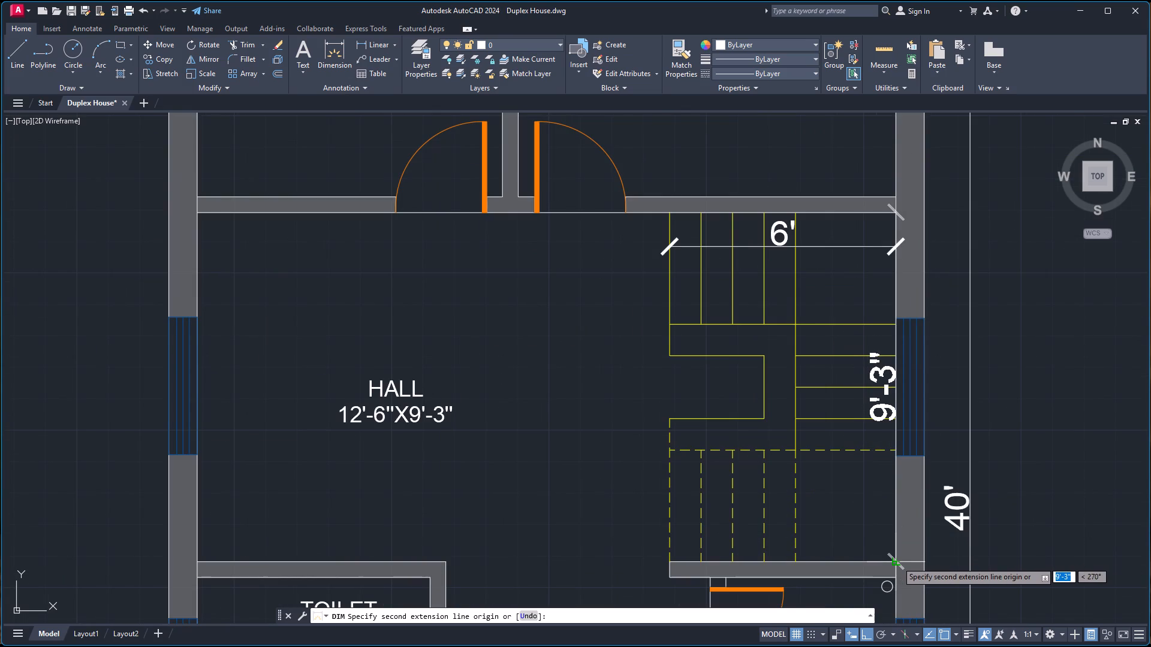
left_click(897, 561)
left_click(875, 555)
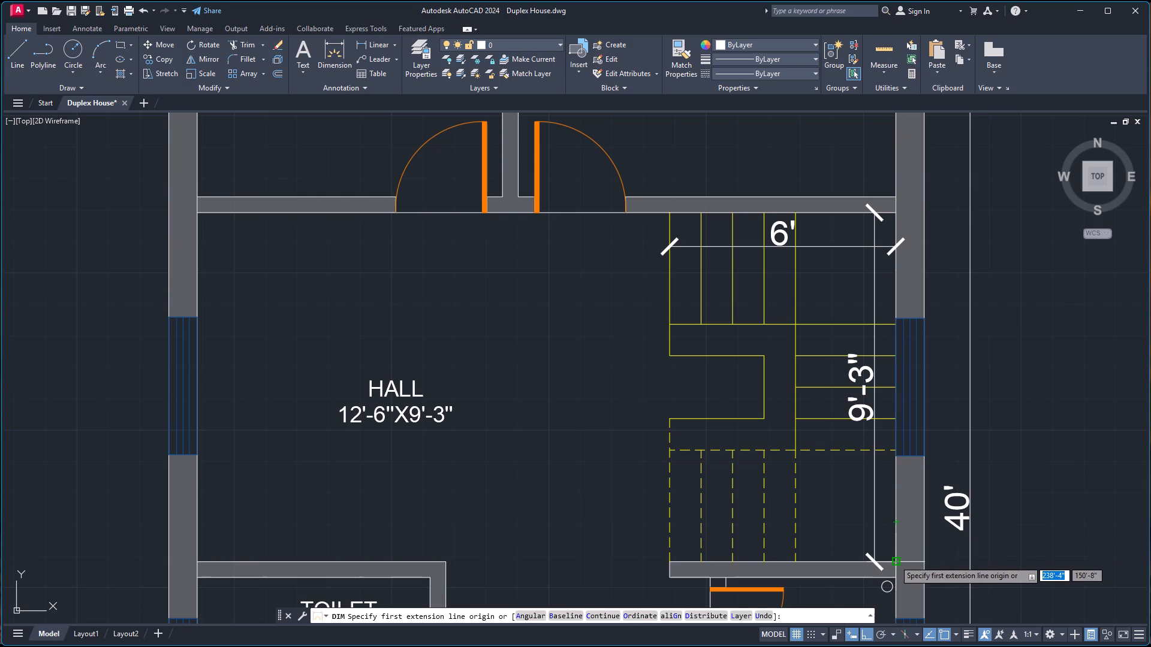
Dimension the first floor staircase's width along the TOILET wall, from the outer wall's inner face to the stair edge, placing it just inside the stairwell.
left_click(894, 560)
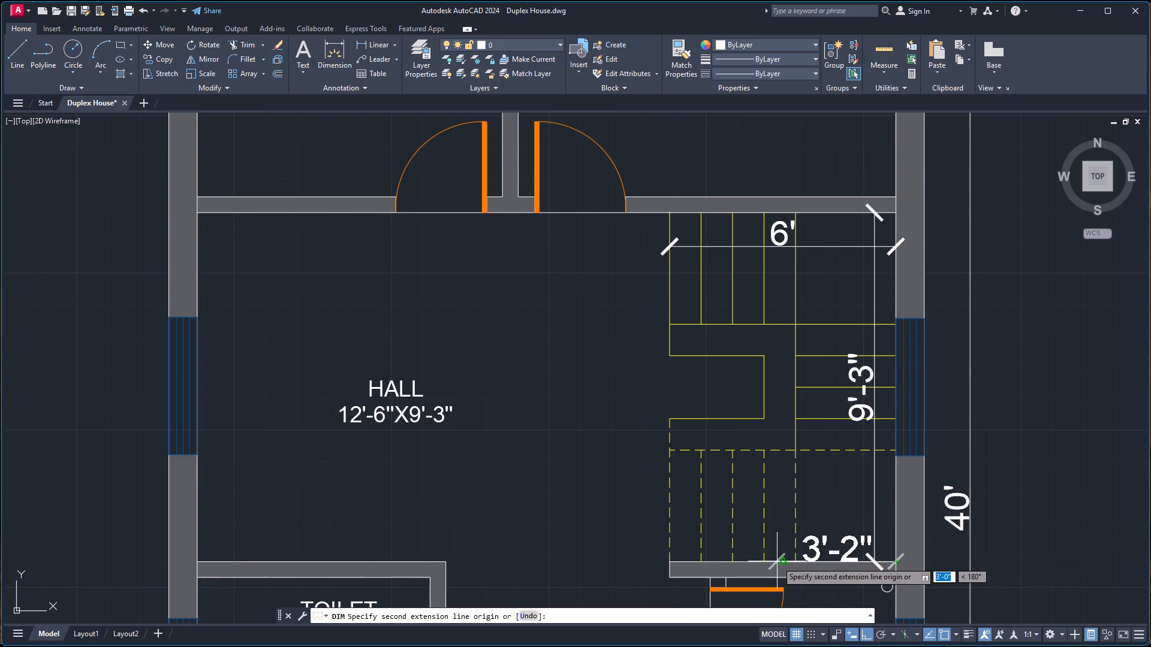
scroll(782, 547, "down", 3)
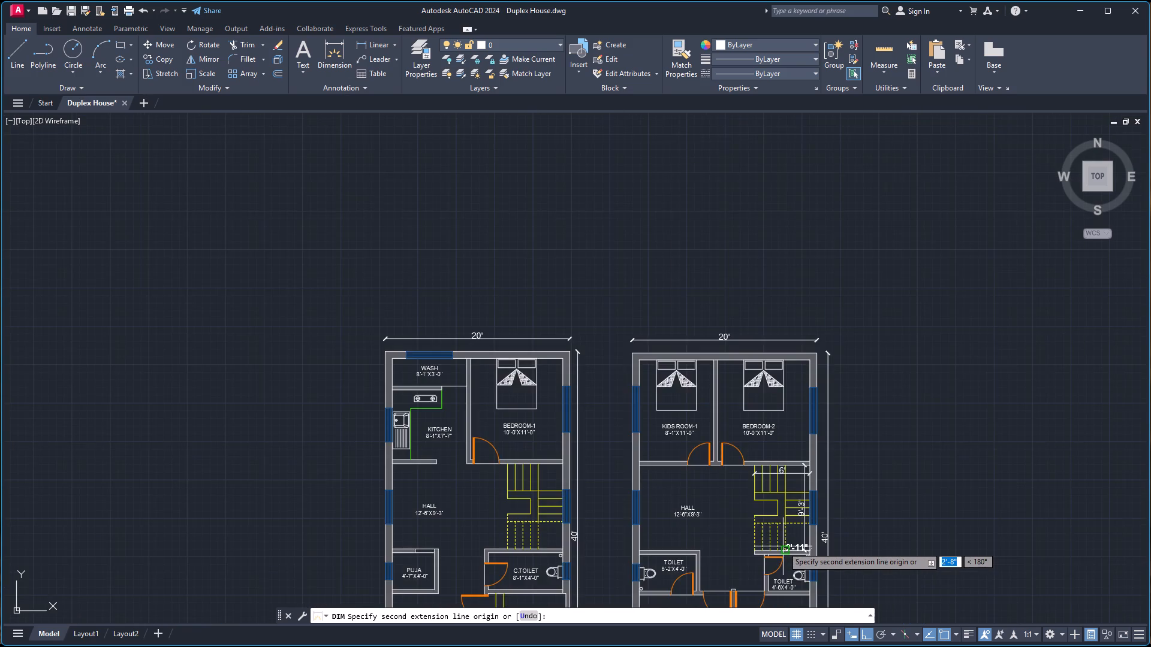
scroll(783, 546, "up", 2)
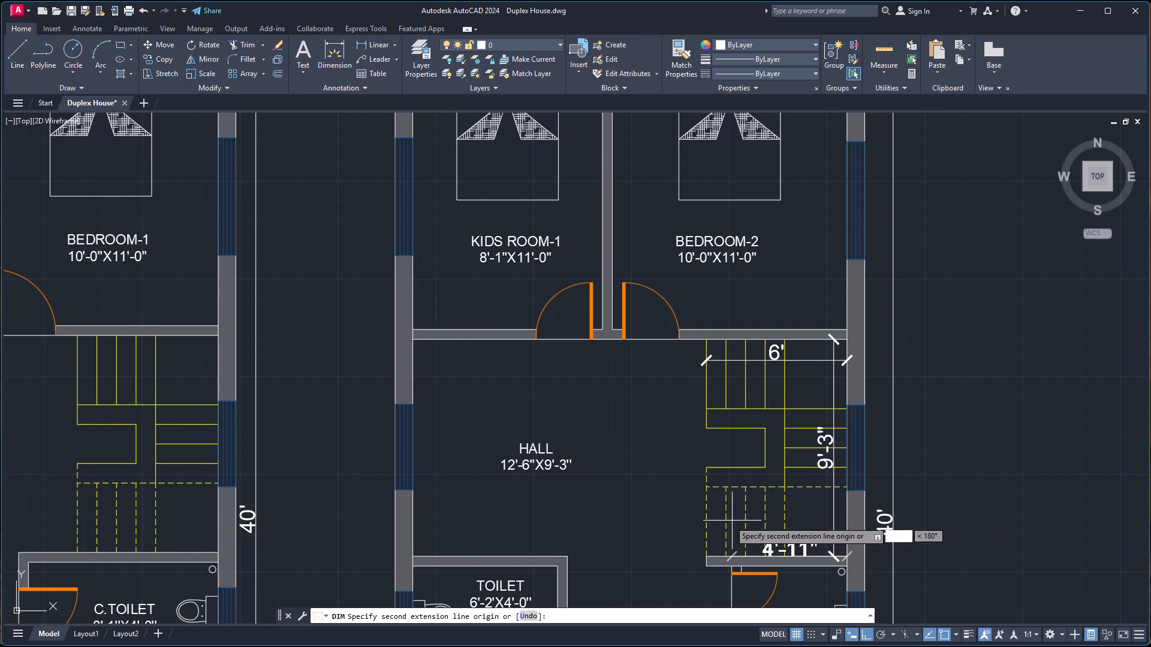
left_click(706, 555)
left_click(709, 545)
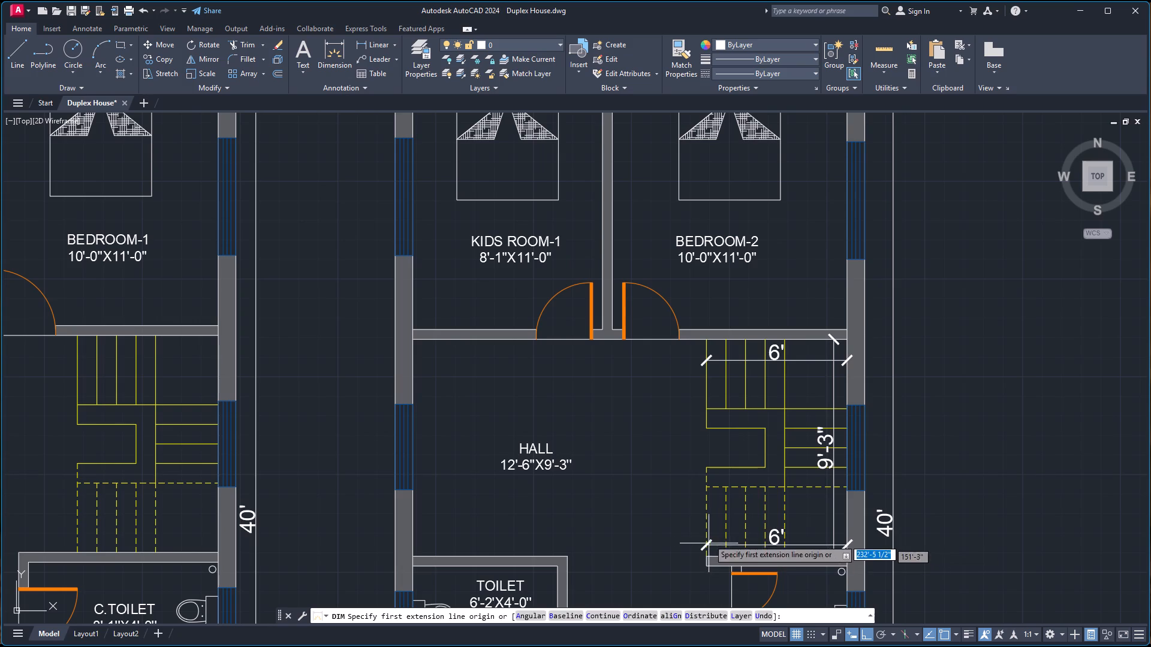
Dimension the ground floor C.TOILET wall beside the staircase, from its hall-side corner to the outer wall's inner face, placing it just inside the stairwell.
left_click(17, 552)
left_click(217, 549)
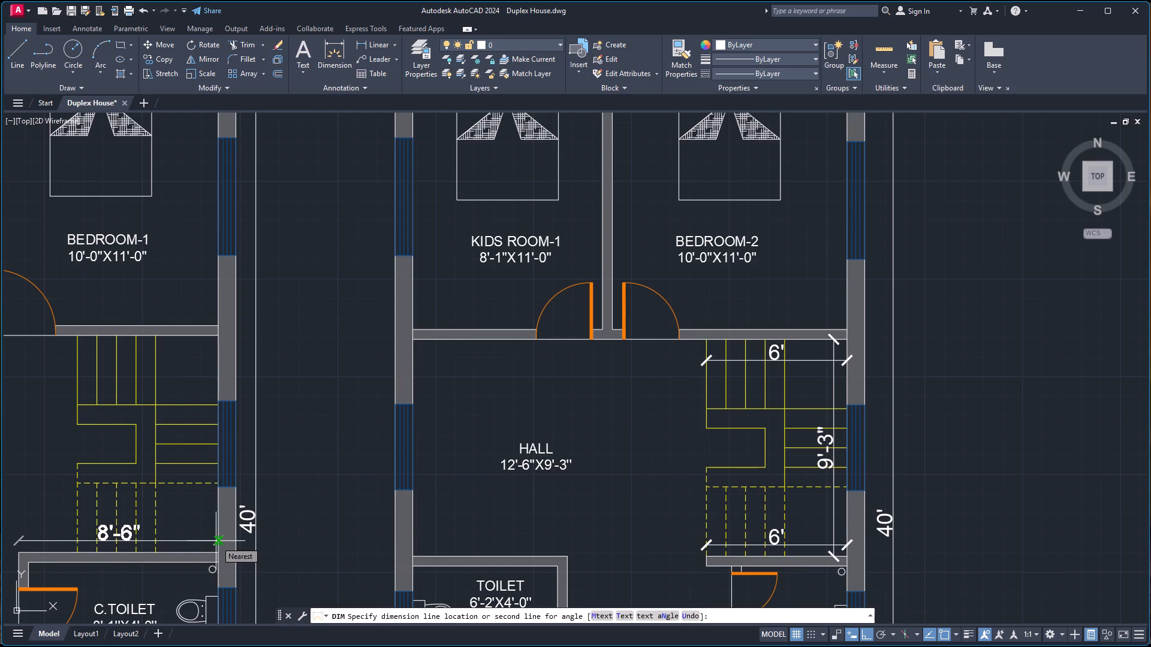
left_click(216, 540)
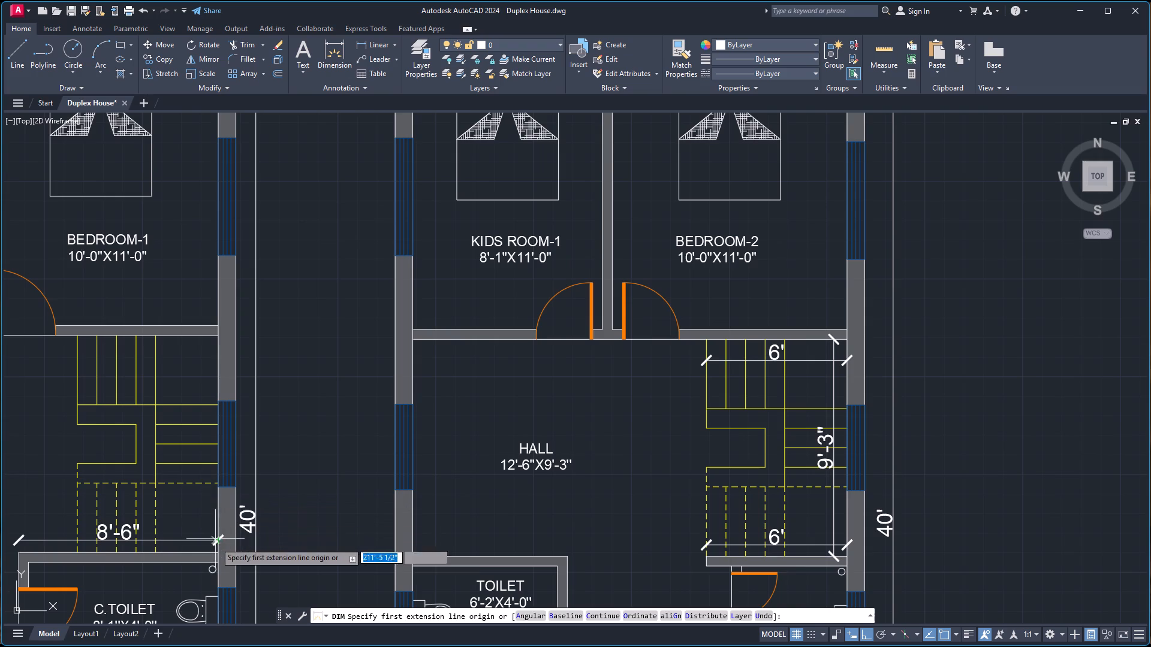
Dimension the ground floor staircase's length along the outer wall's inner face, from the C.TOILET wall to the BEDROOM-1 wall, placing it just inside the stairwell.
left_click(216, 553)
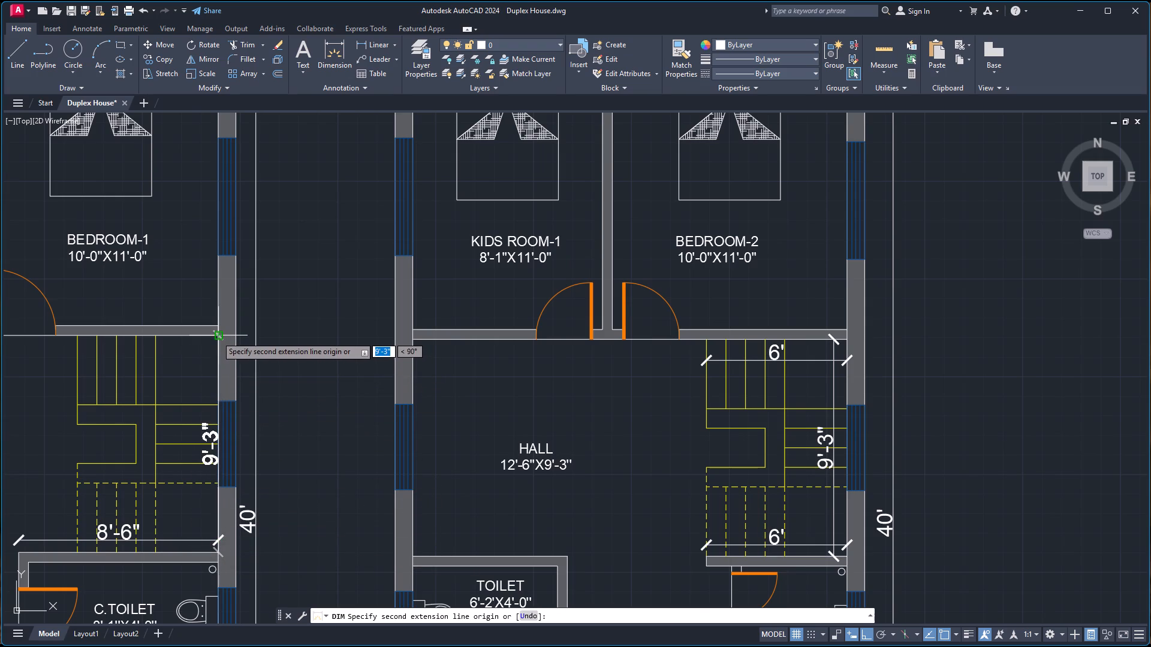
left_click(216, 336)
left_click(205, 339)
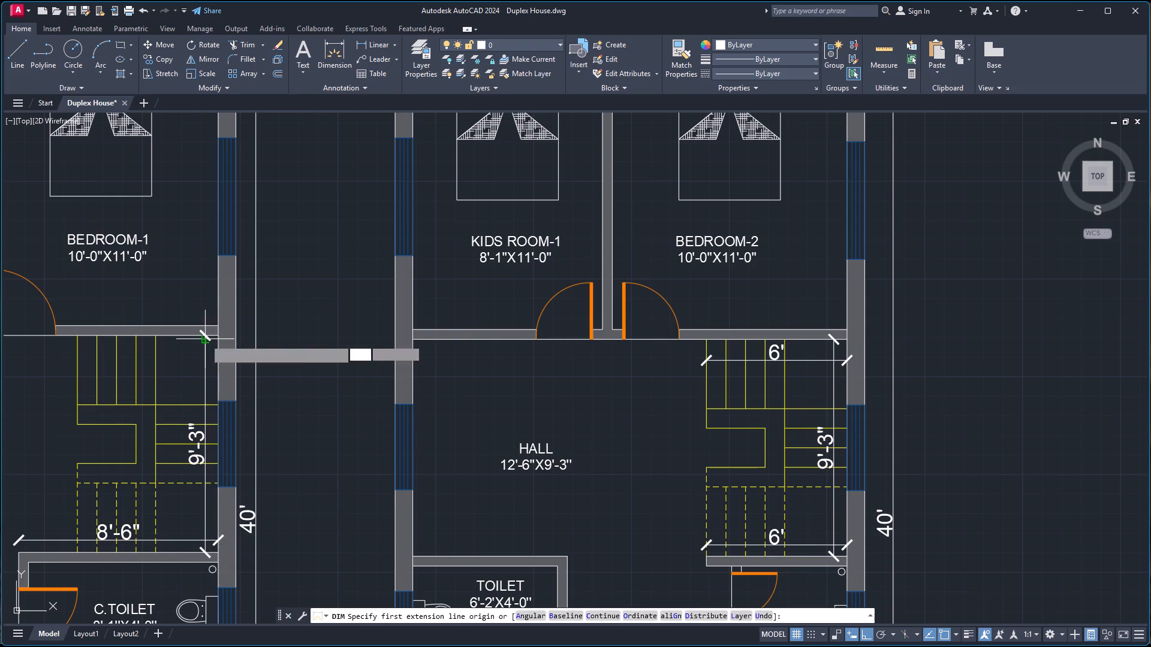
Dimension the ground floor staircase's width along the BEDROOM-1 wall, from the stair edge to the outer wall's inner face, placing it just inside the stairwell.
left_click(78, 334)
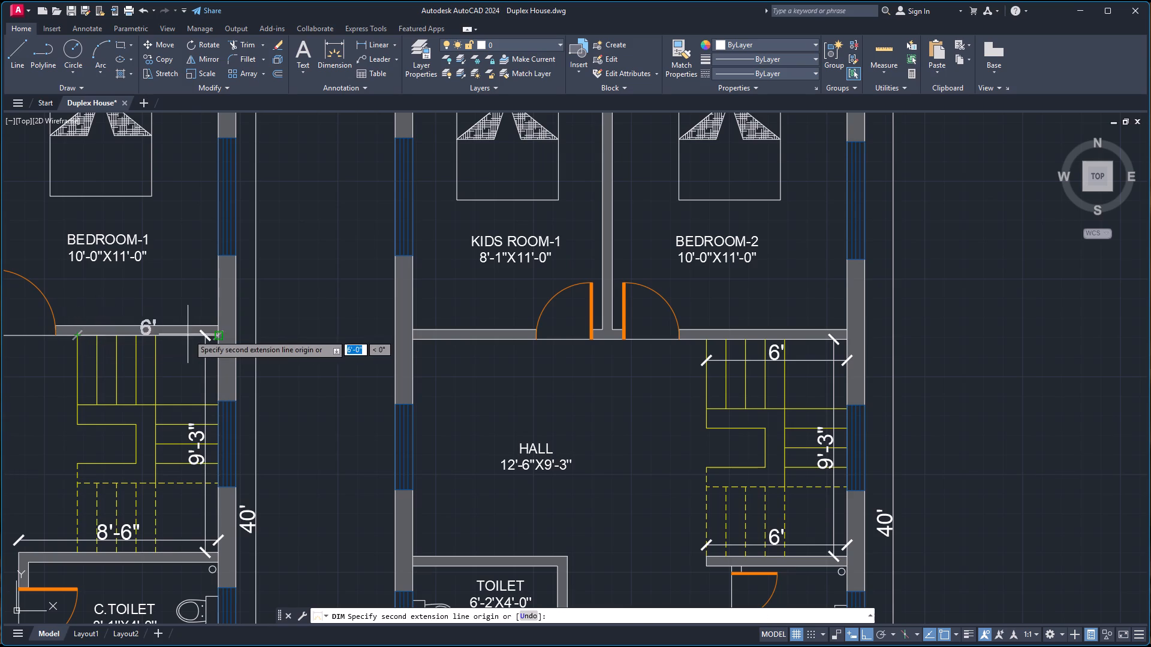
left_click(217, 334)
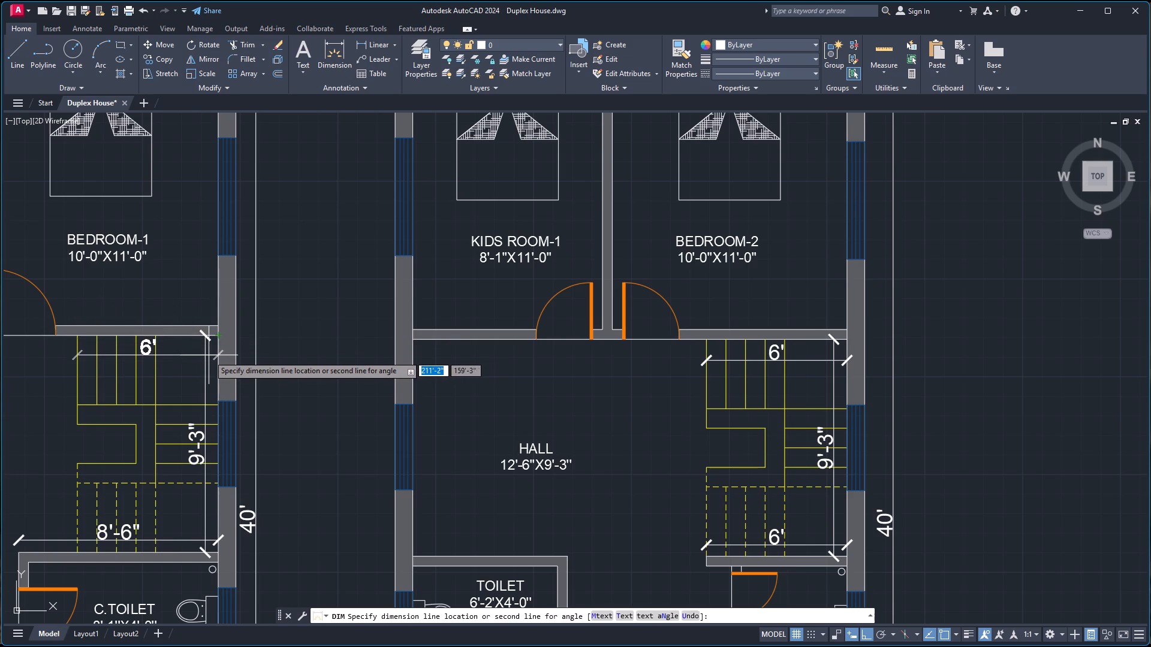
left_click(209, 359)
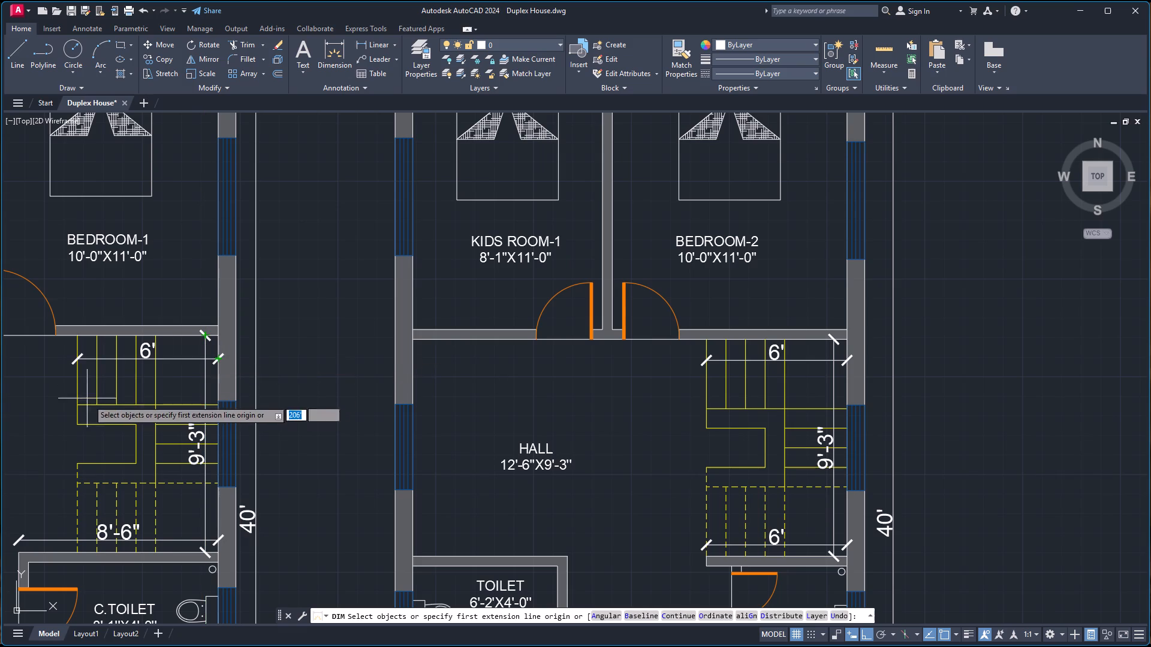
End the dimensioning and make STEPS the current layer.
scroll(100, 379, "down", 4)
scroll(19, 371, "up", 2)
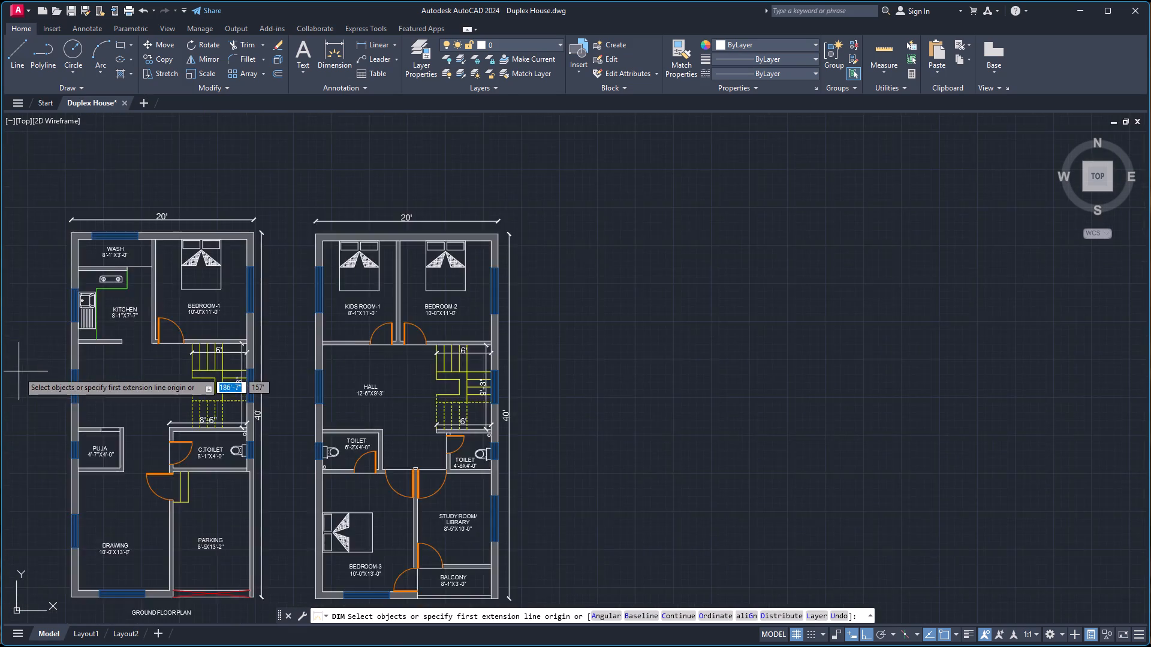
scroll(19, 373, "up", 1)
scroll(315, 395, "up", 1)
scroll(289, 329, "up", 1)
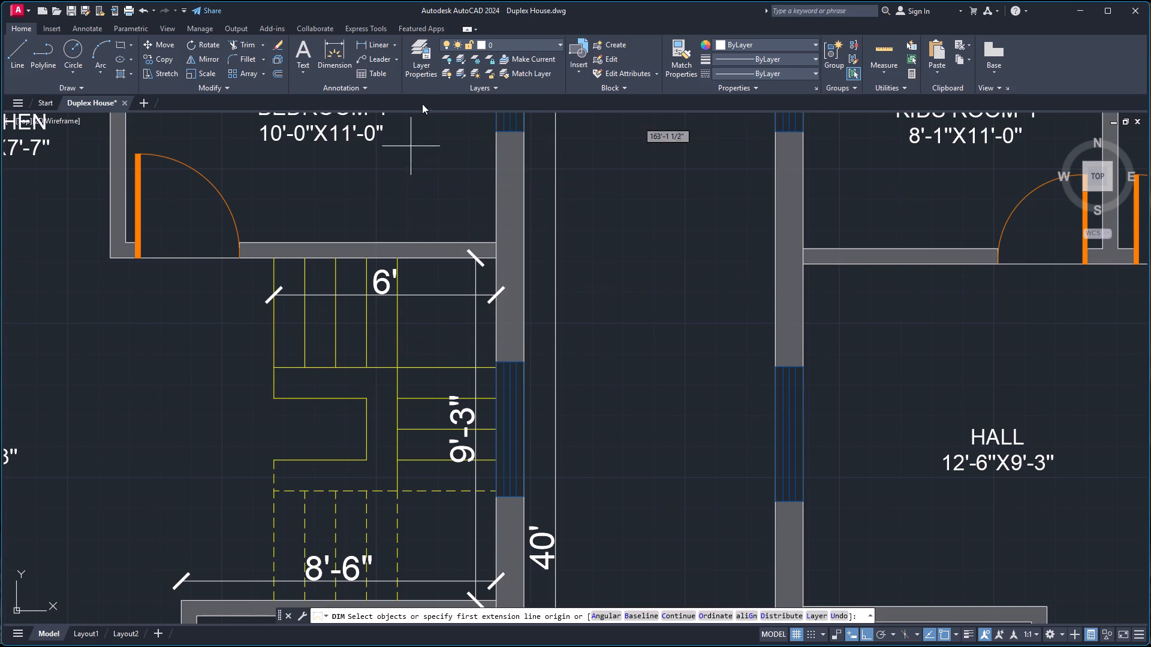
left_click(505, 41)
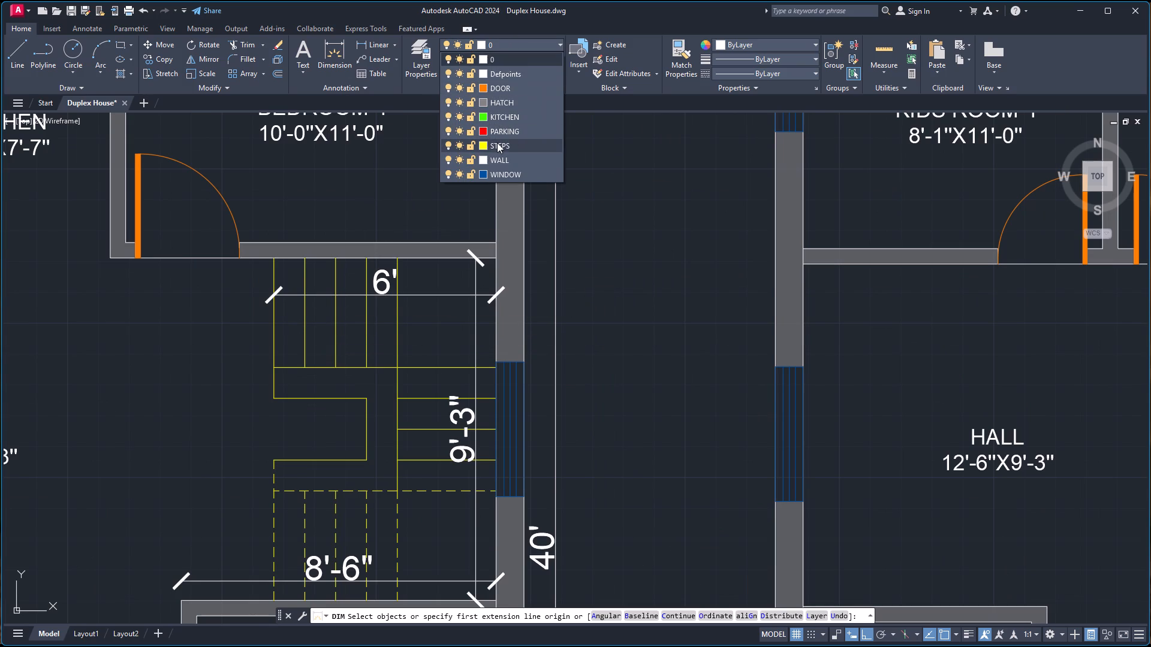
left_click(496, 144)
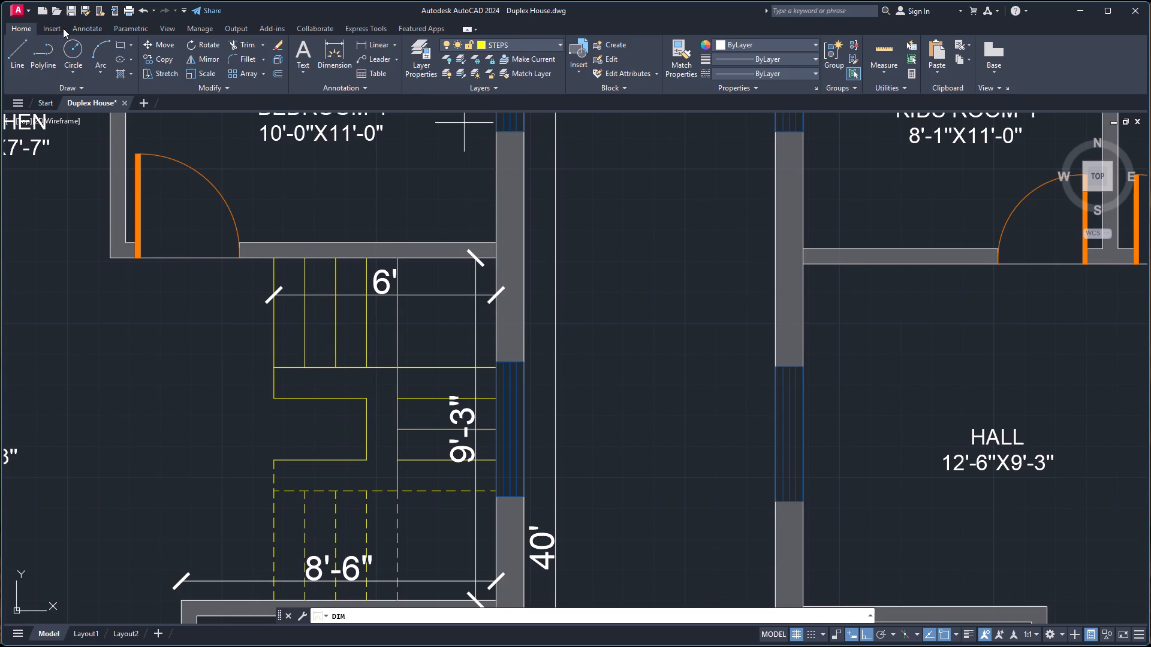
left_click(416, 53)
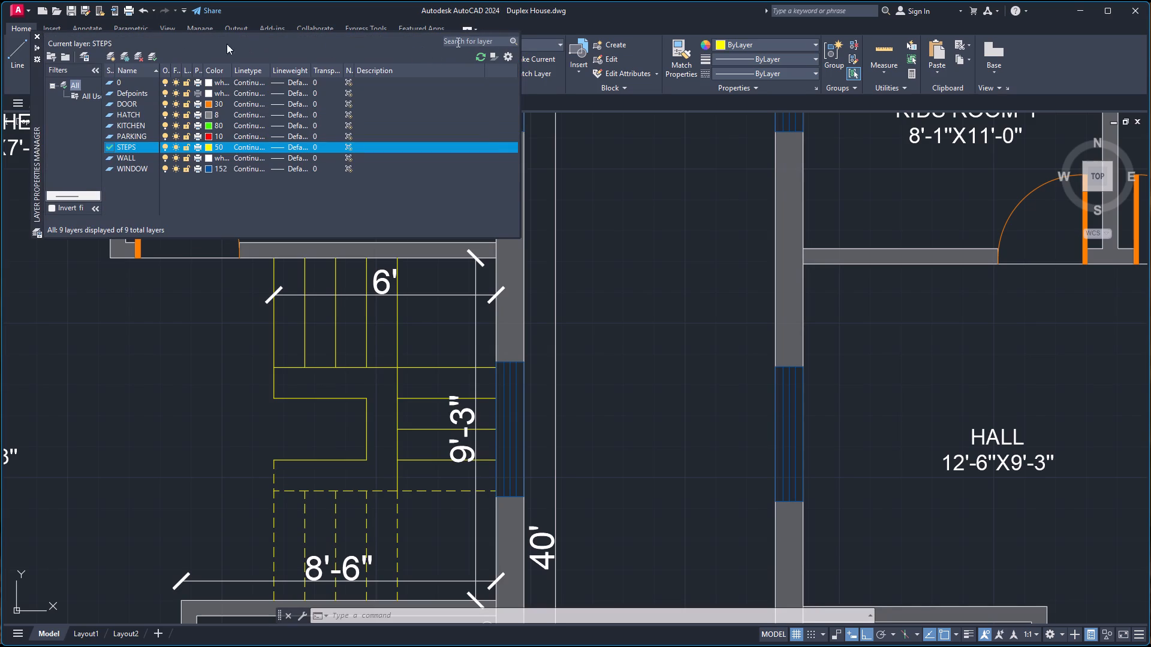
left_click(36, 37)
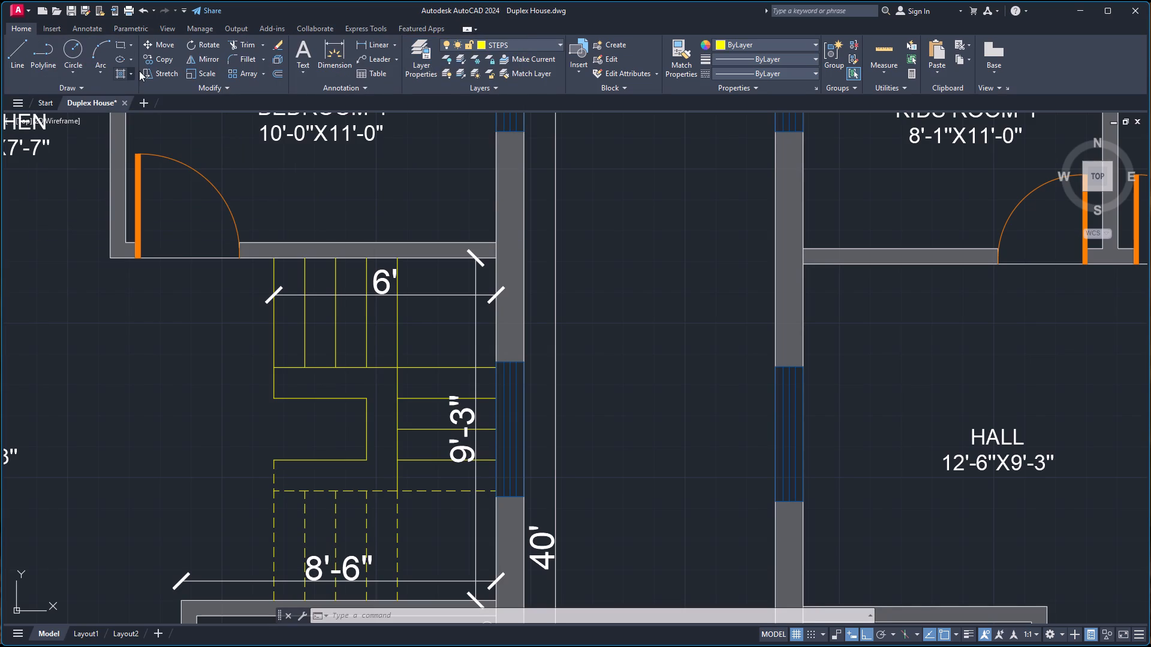
Preview the plot of both floor plans, examine the room labels and dimensions up close, and close the plot setup without plotting.
type("PLO")
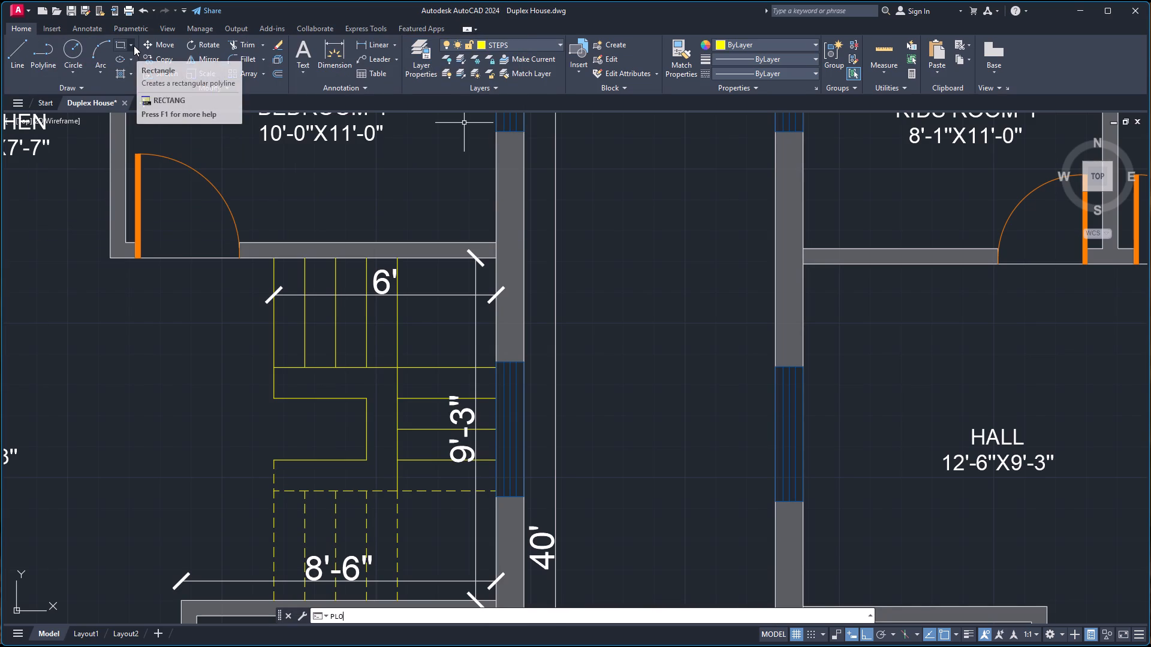
key("Return")
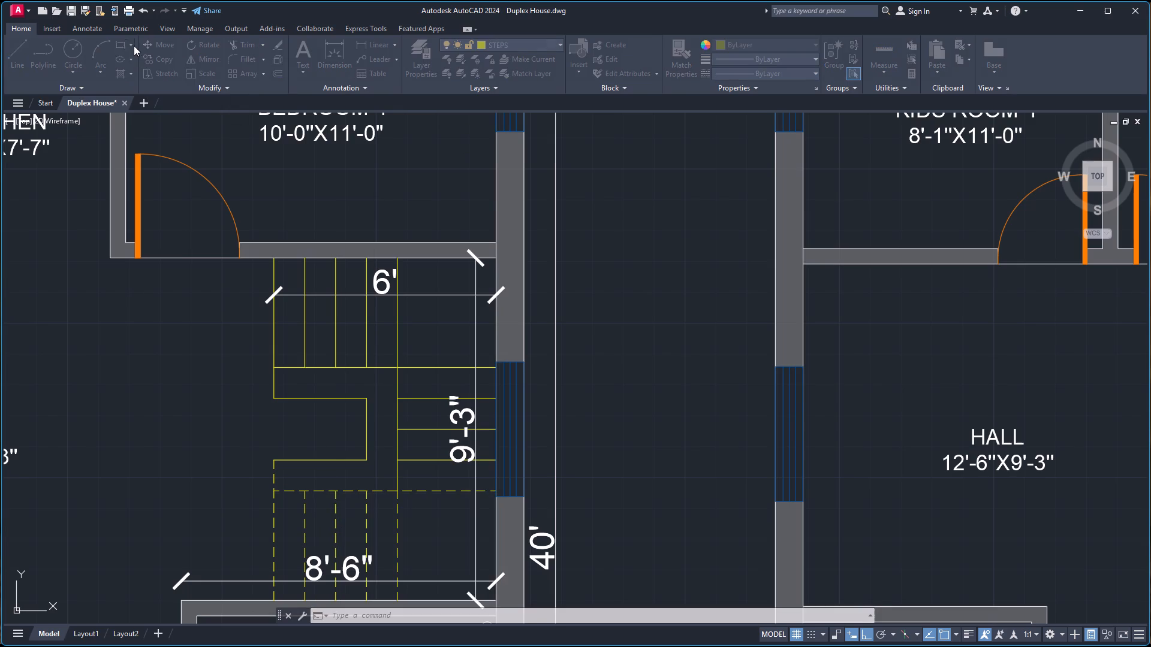
left_click(624, 503)
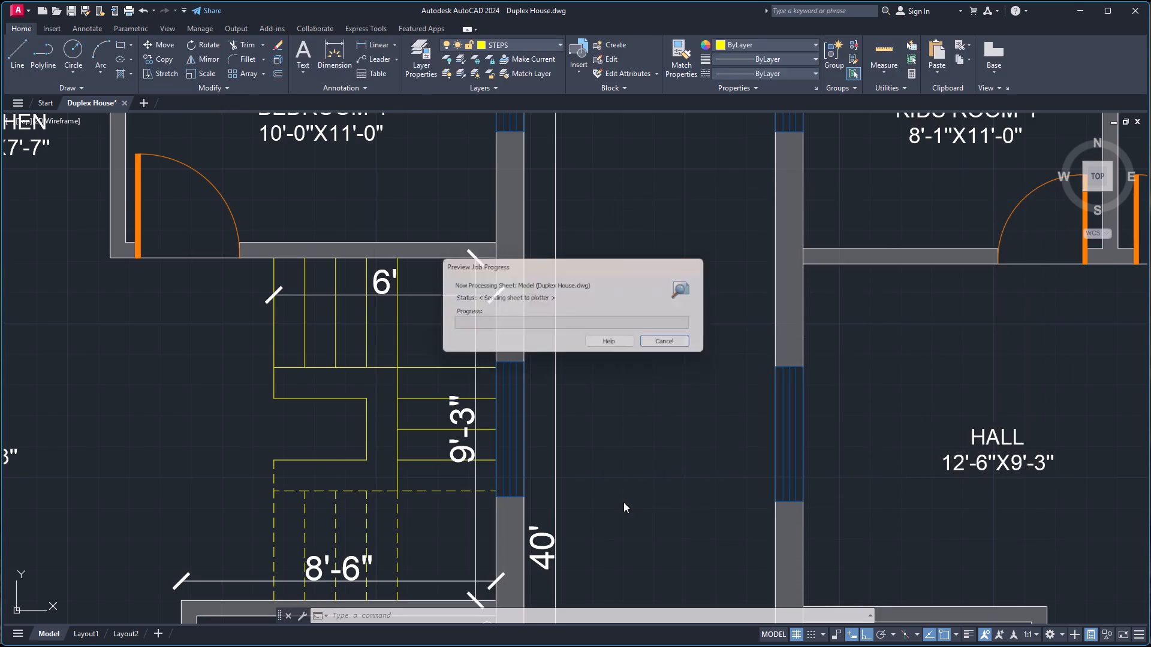
scroll(704, 316, "up", 1)
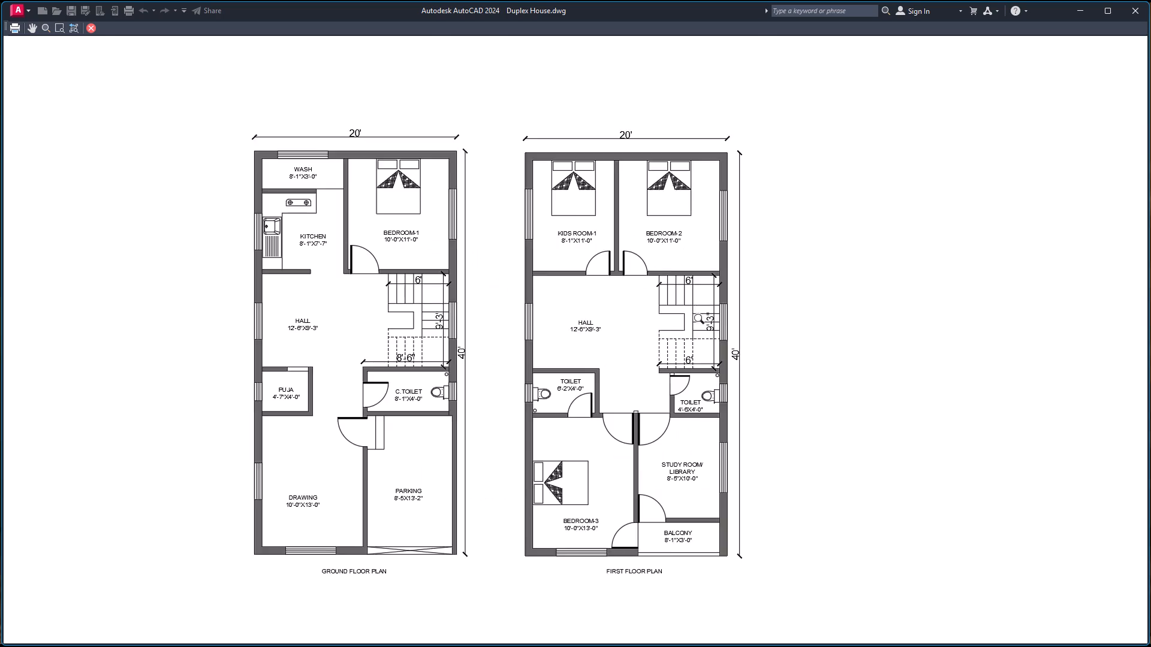
scroll(703, 321, "up", 2)
scroll(703, 321, "down", 2)
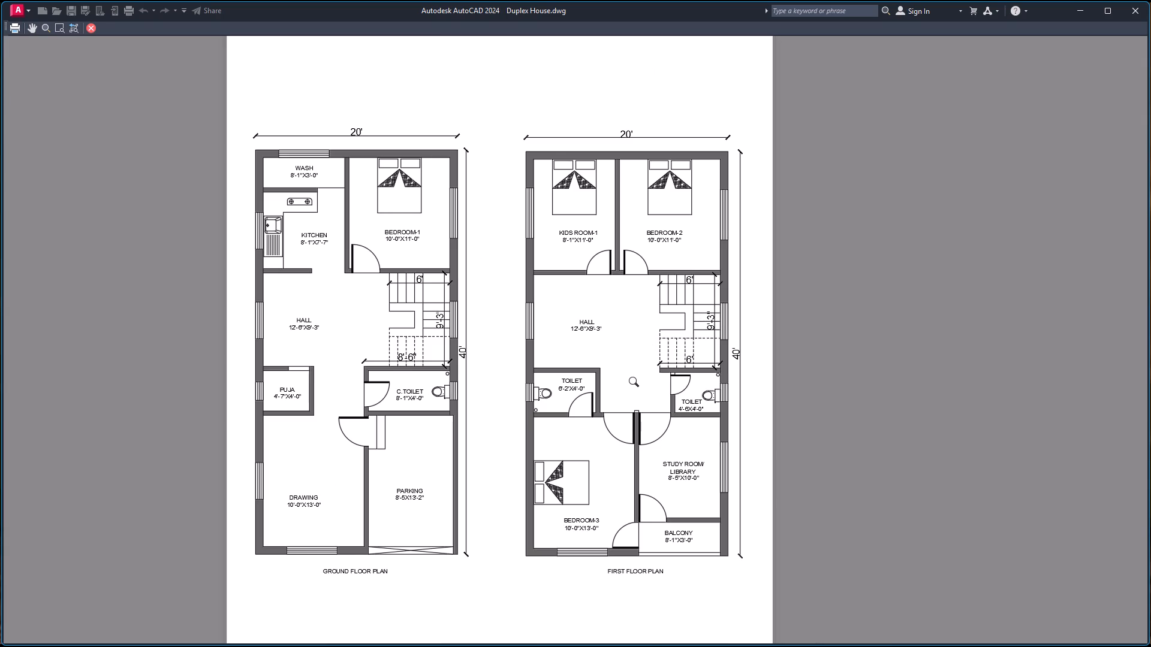
scroll(703, 491, "up", 3)
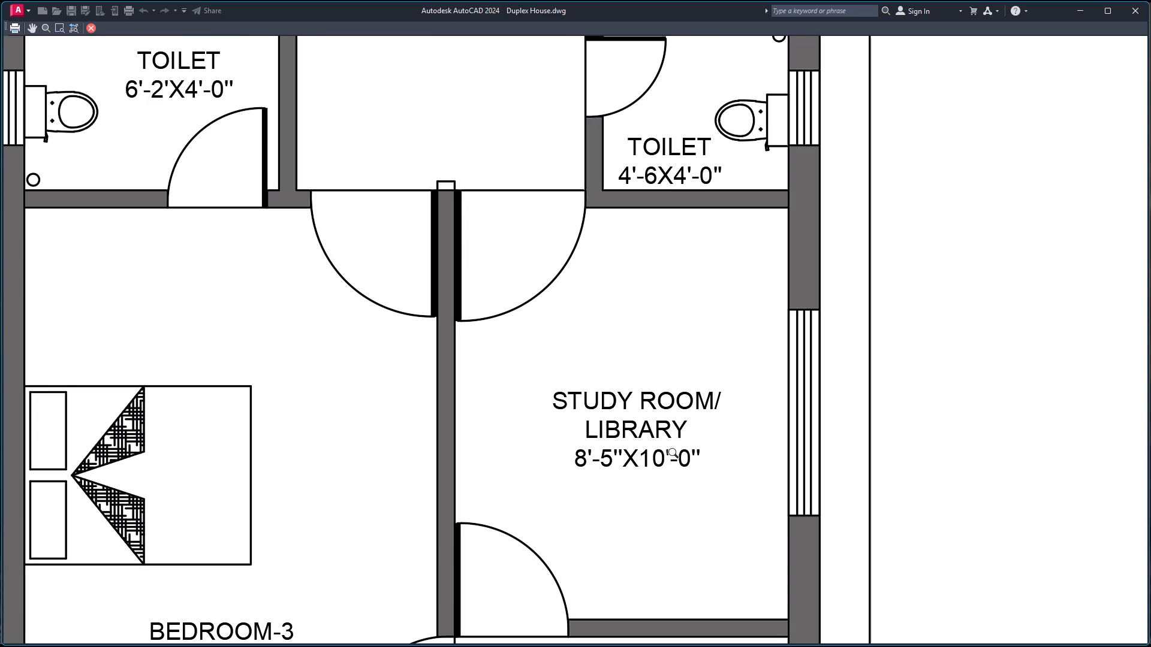
key("Escape")
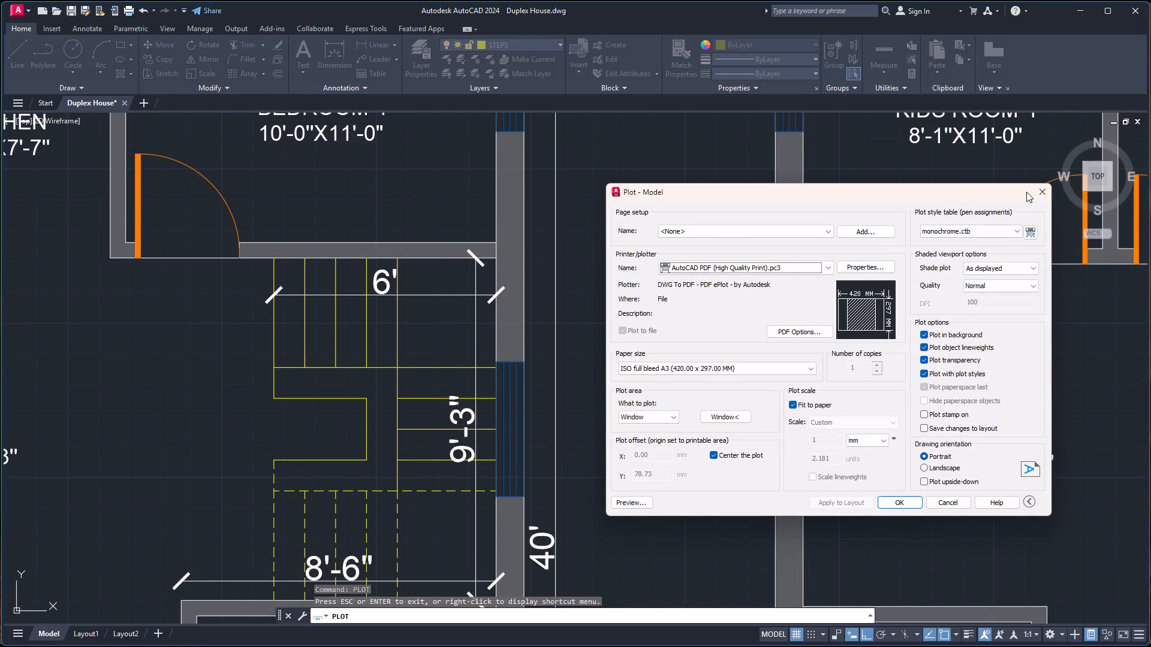
left_click(1033, 189)
Draw a horizontal line across the ground floor's upper stair flight, from the stair edge's midpoint to just past the last tread line.
scroll(435, 360, "down", 2)
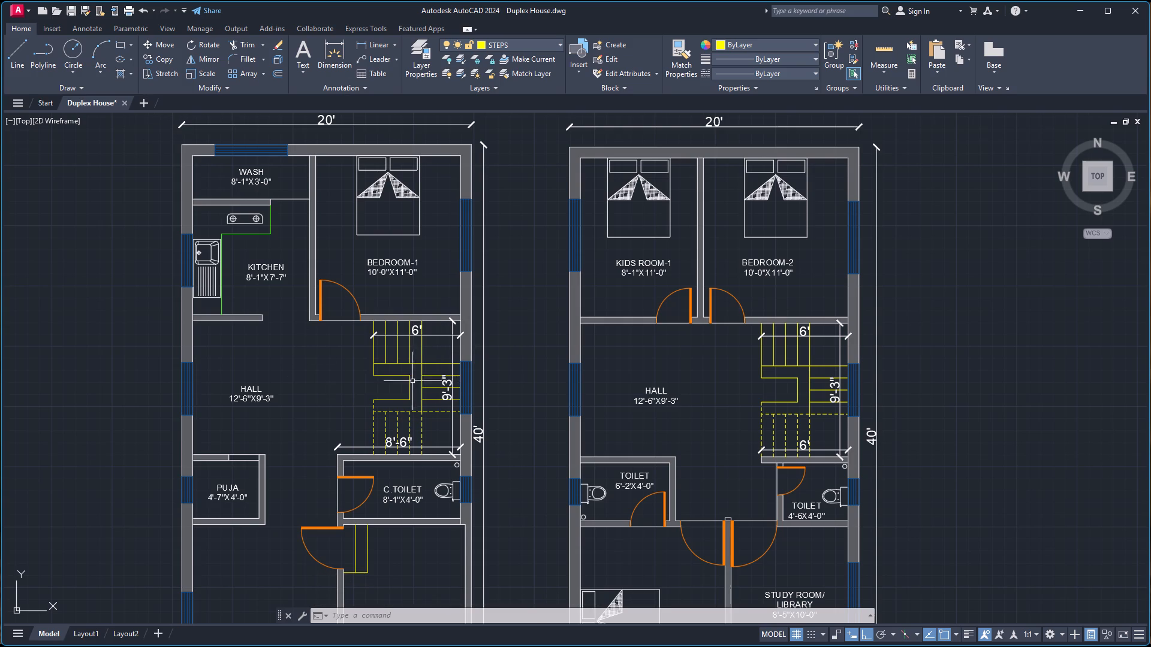
scroll(409, 388, "up", 2)
key("l")
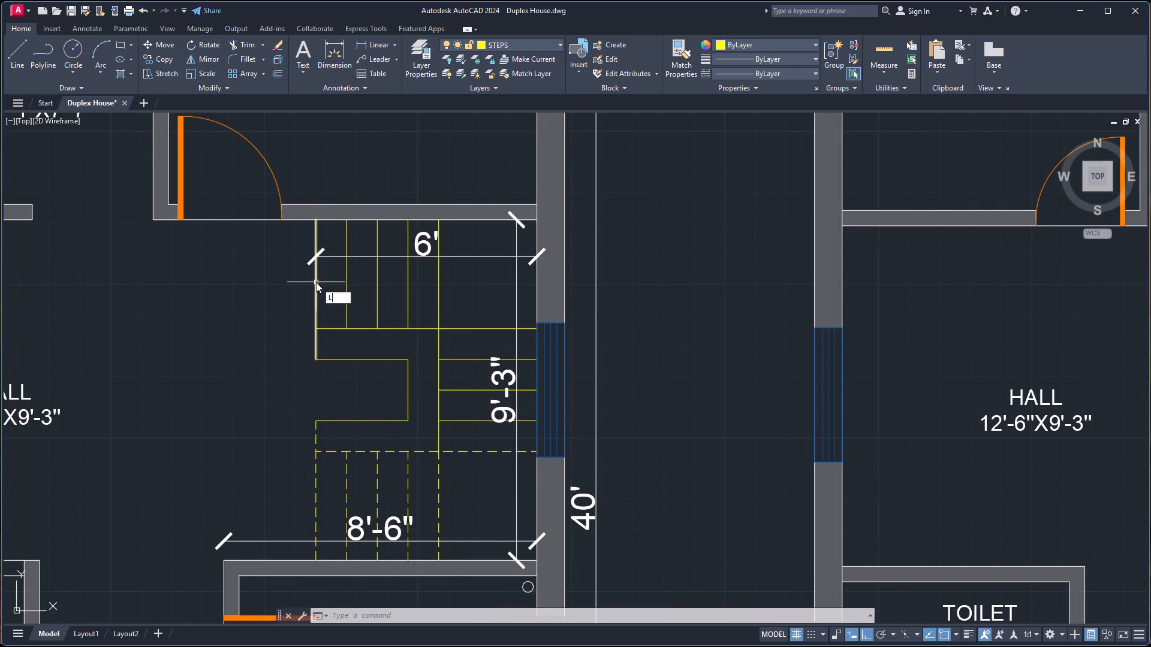
key("Return")
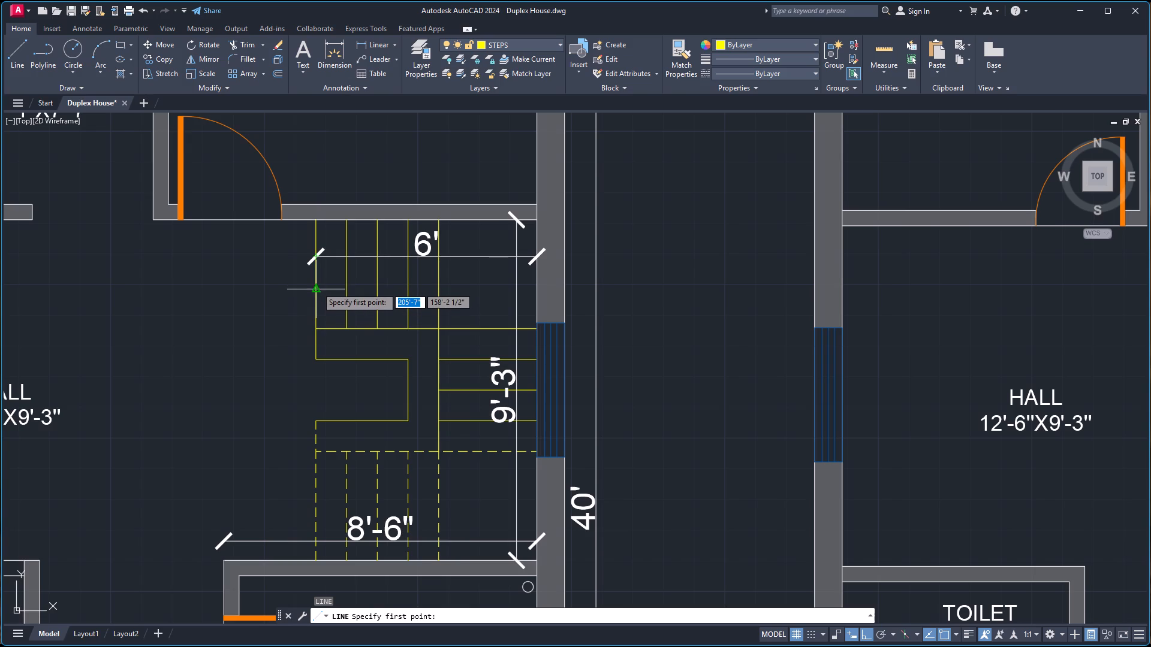
left_click(315, 287)
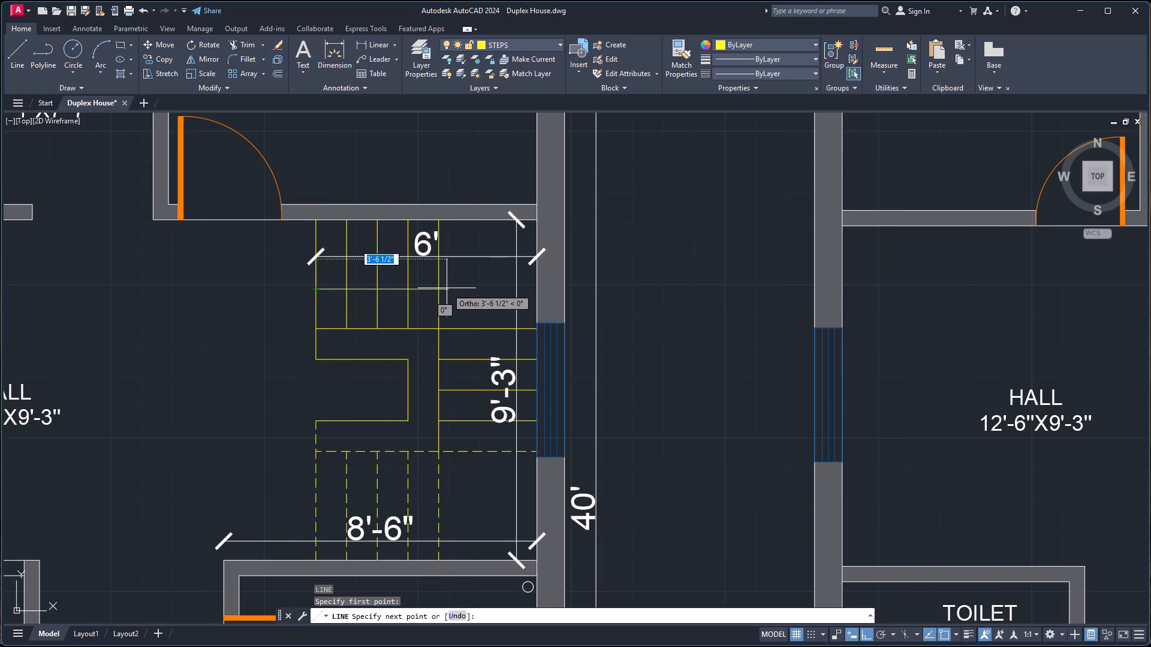
left_click(453, 288)
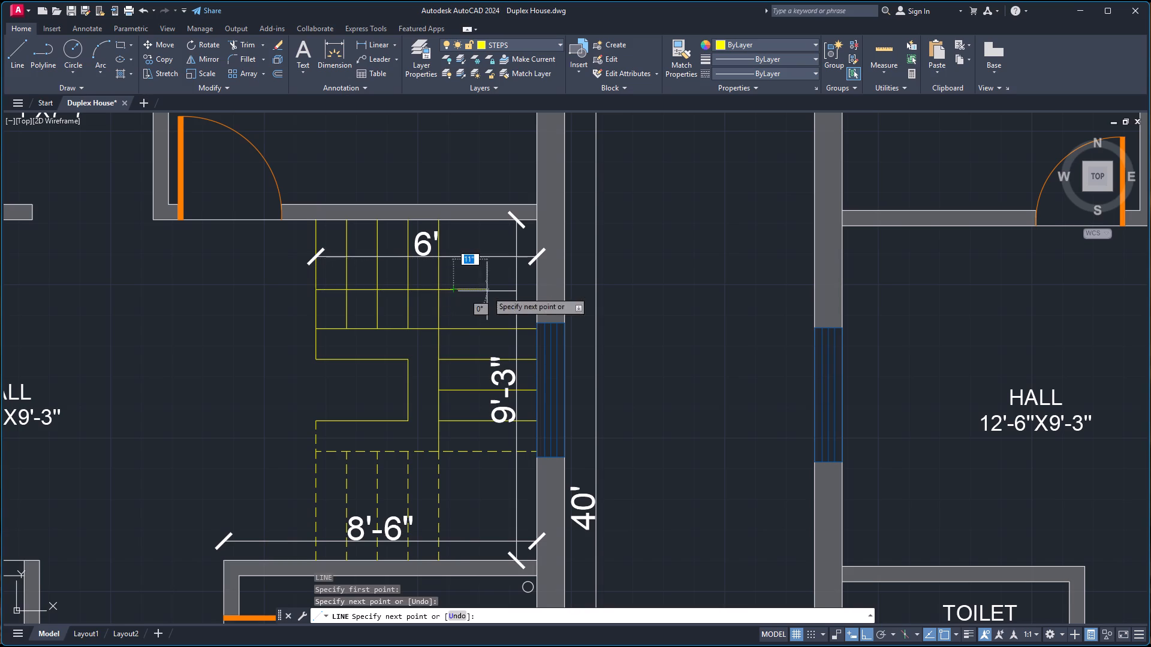
key("space")
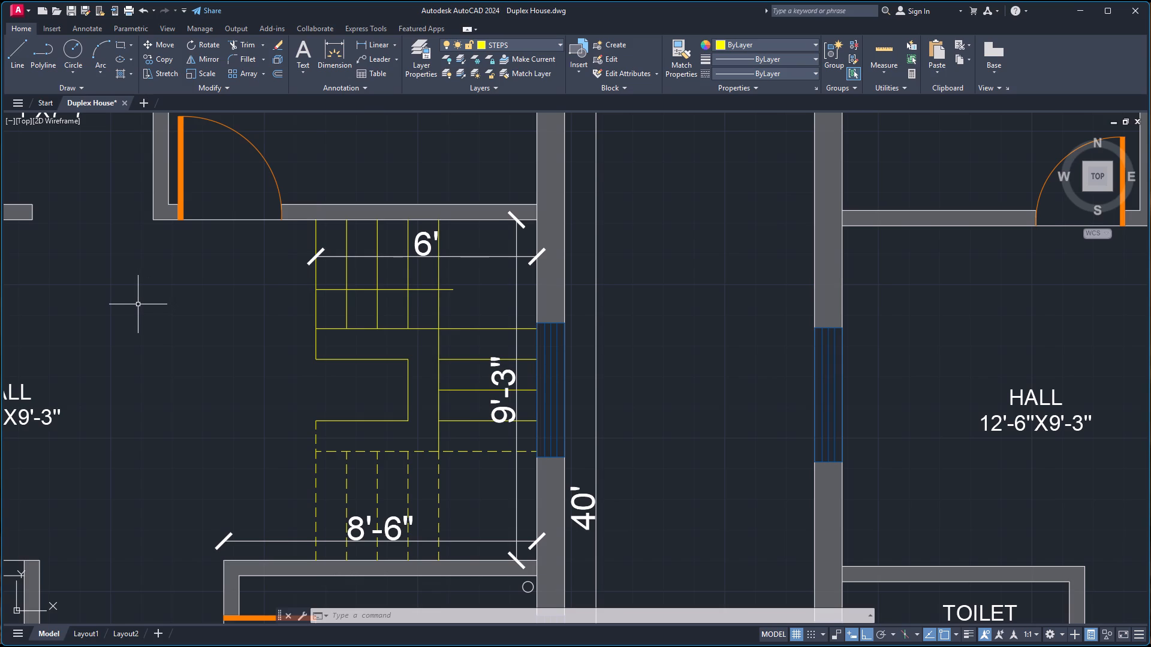
Draw a horizontal line about 10 inches long in the open ground floor HALL area beside the staircase, as an arrowhead base.
key("space")
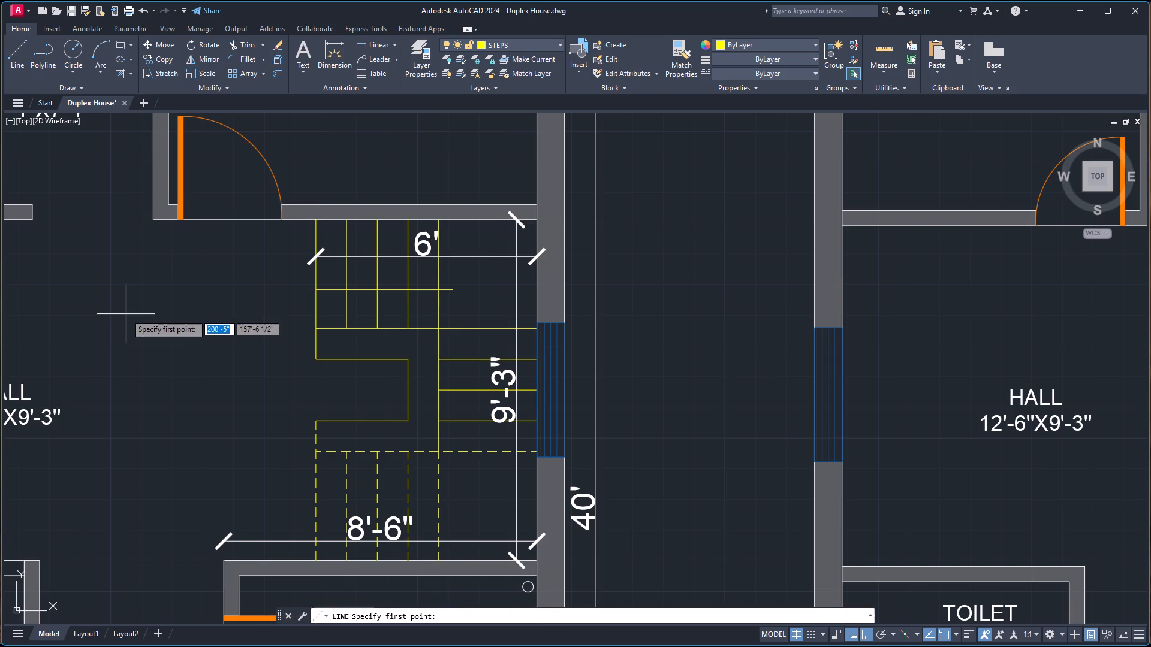
left_click(121, 322)
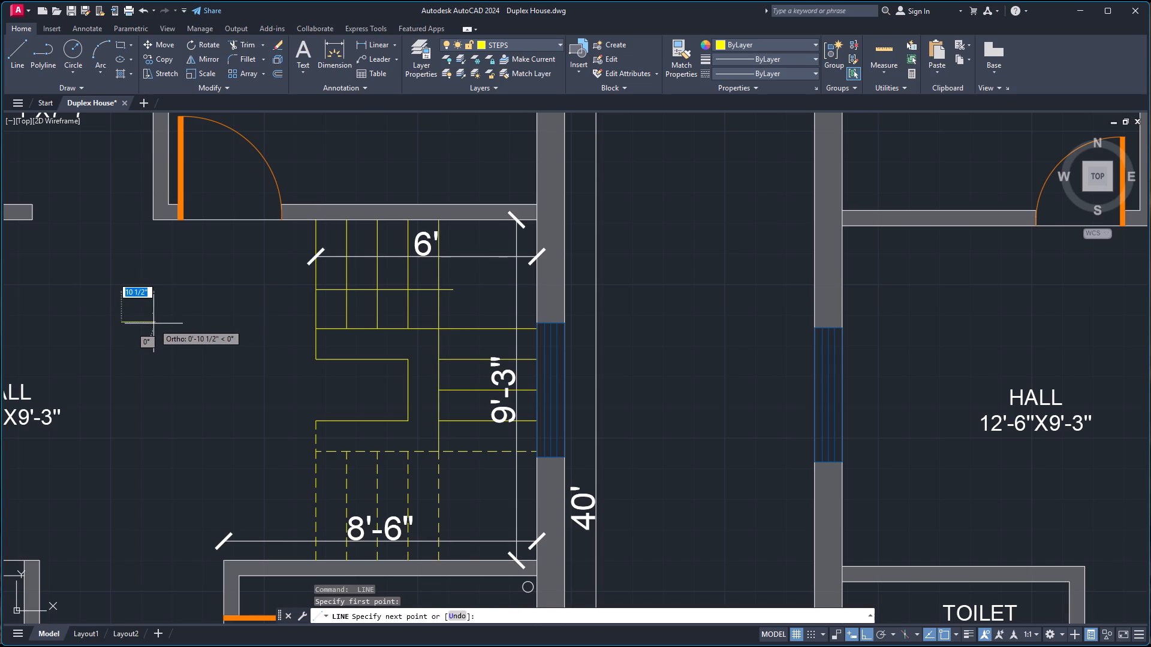
left_click(151, 322)
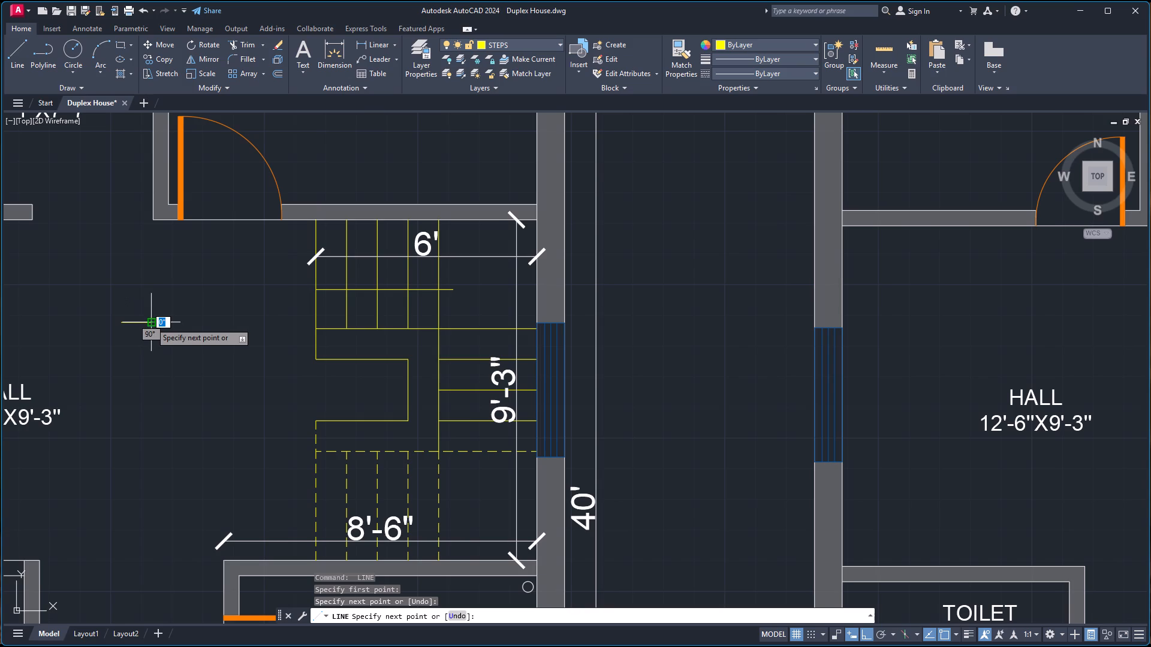
key("space")
Draw a 5-inch vertical line up from the base line's midpoint and join its top to both base ends, forming a triangle.
key("space")
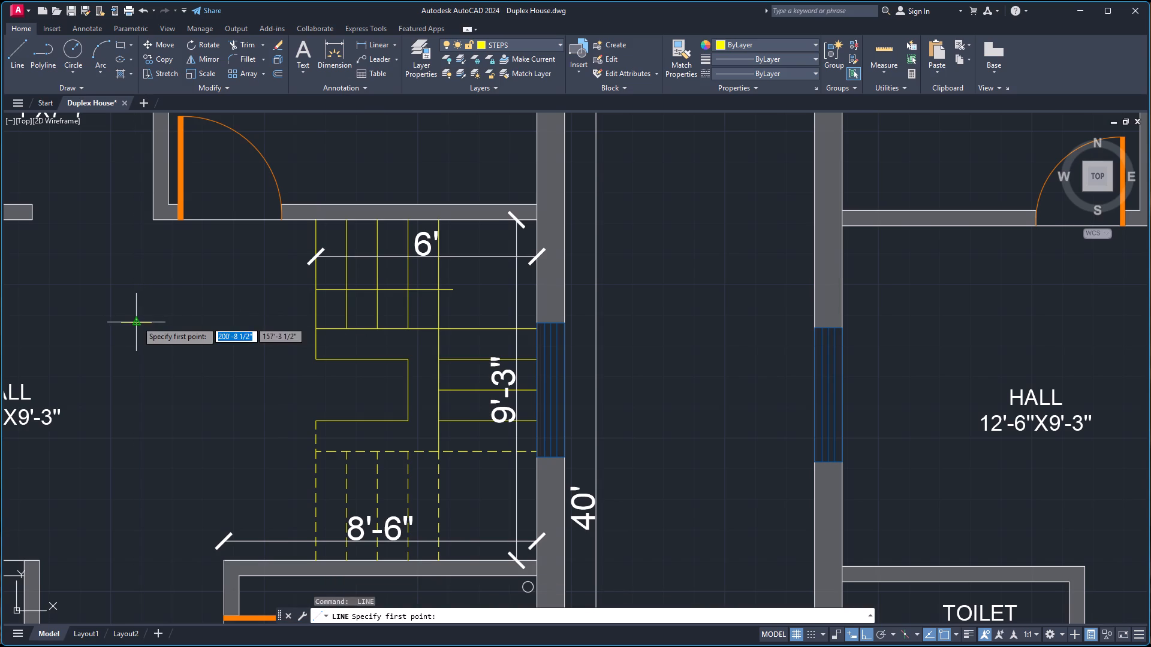
left_click(136, 321)
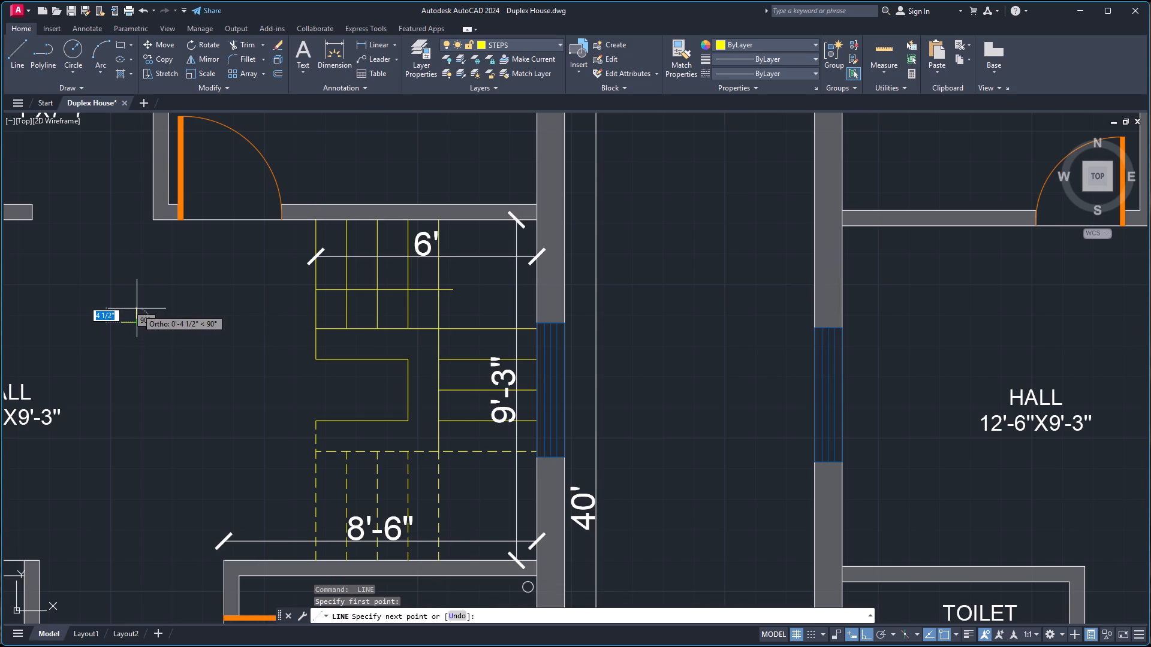
key("5")
key("Return")
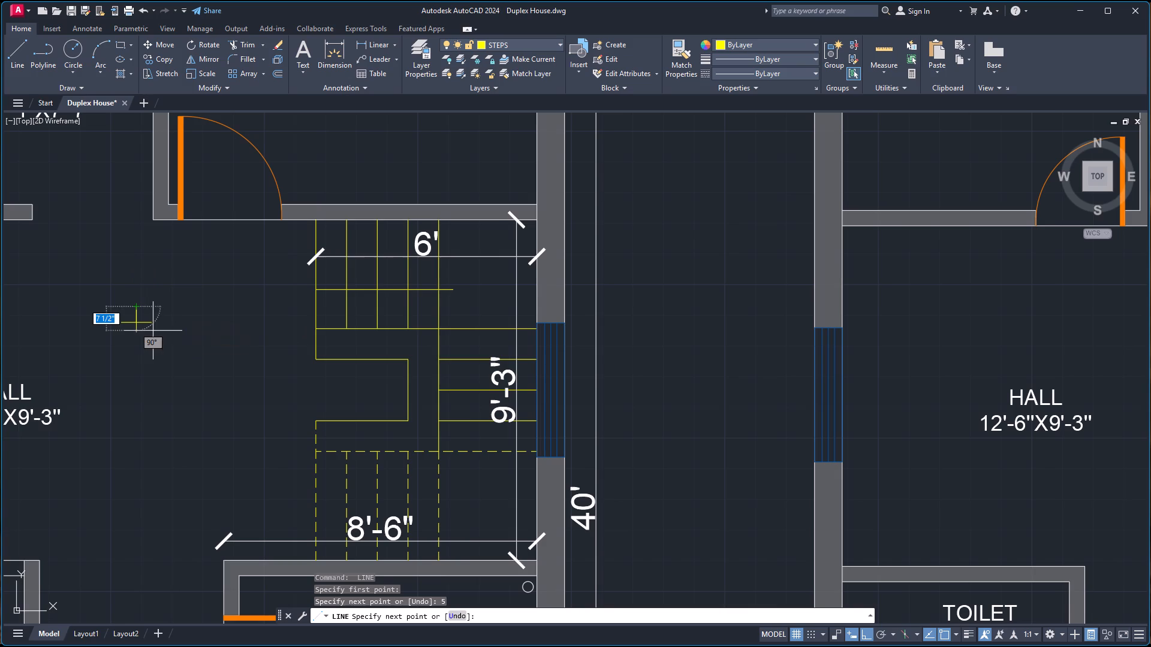
left_click(150, 322)
left_click_drag(150, 321, 152, 313)
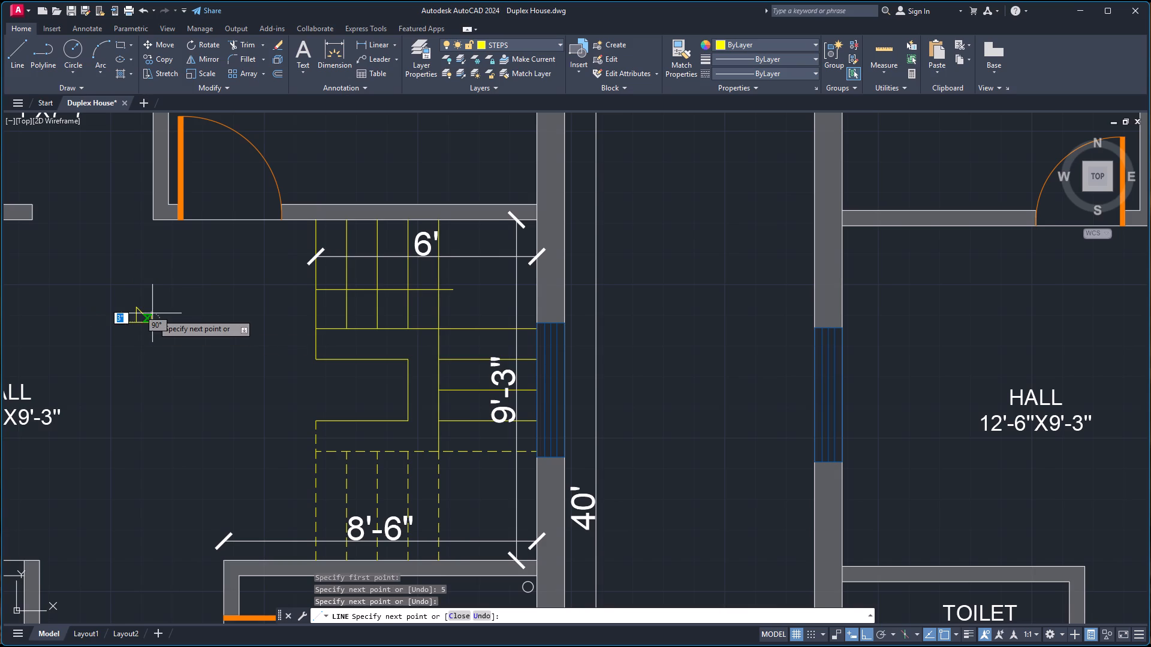
key("space")
key("space")
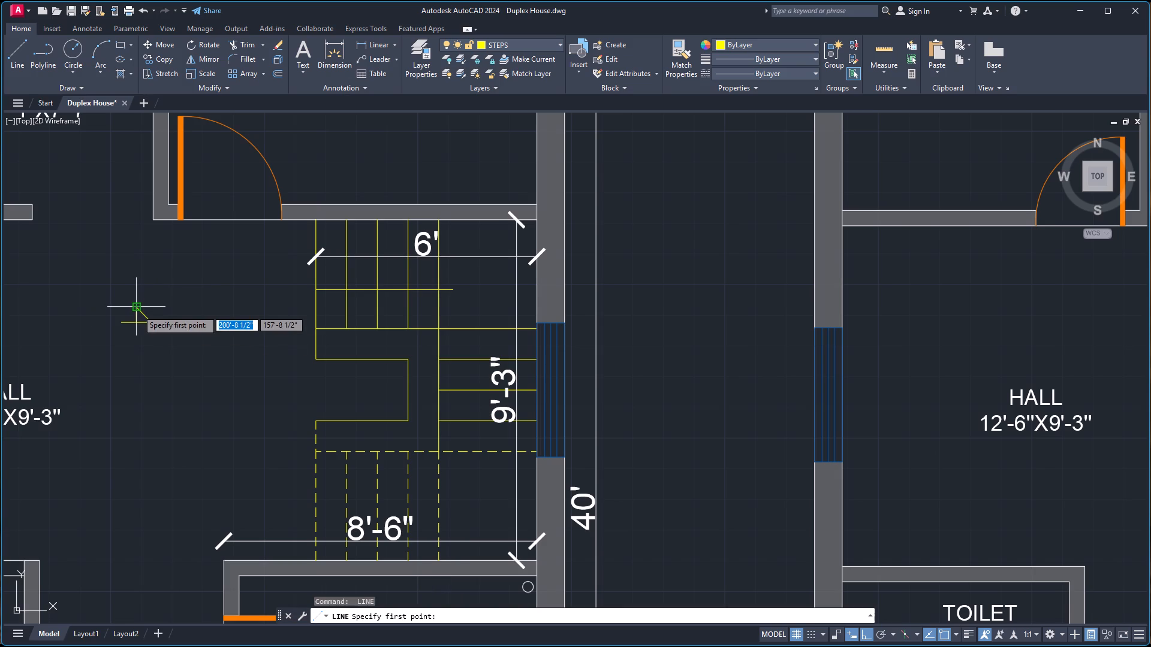
left_click(137, 310)
left_click(122, 324)
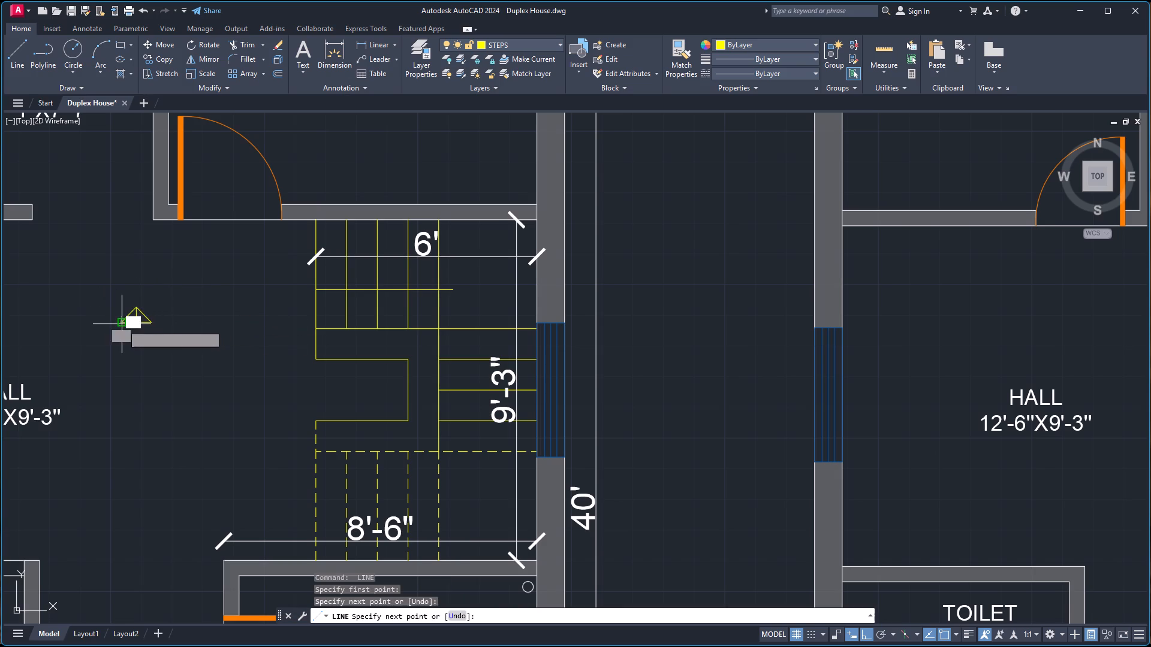
key("space")
Erase the vertical centre line inside the triangle.
left_click(136, 316)
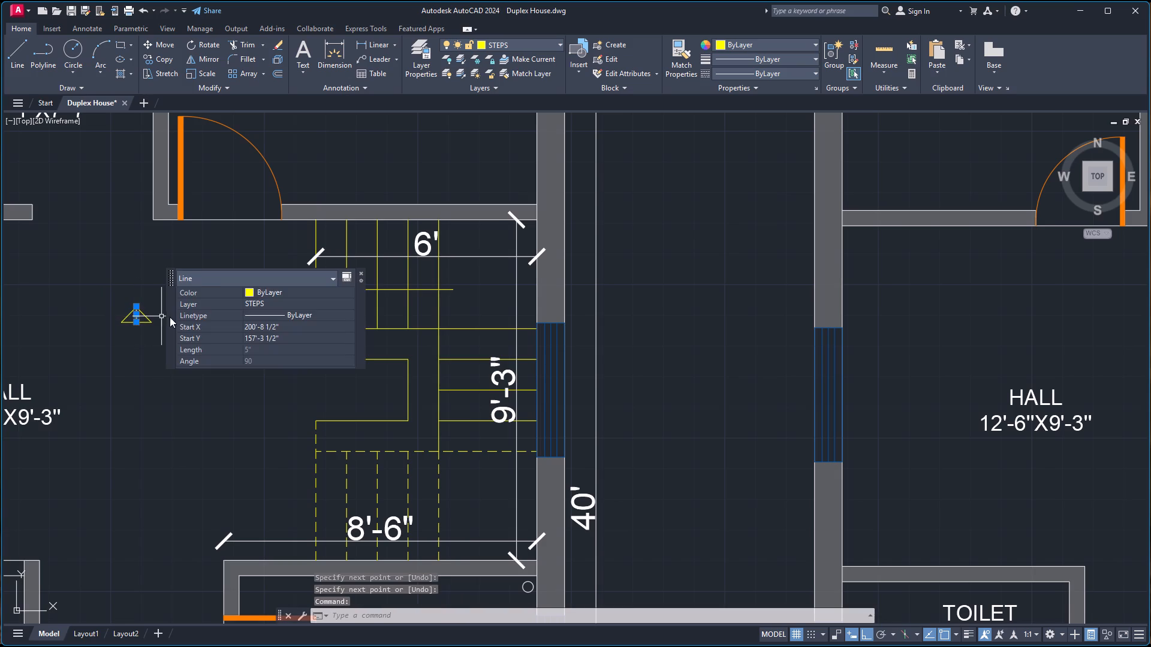
key("Delete")
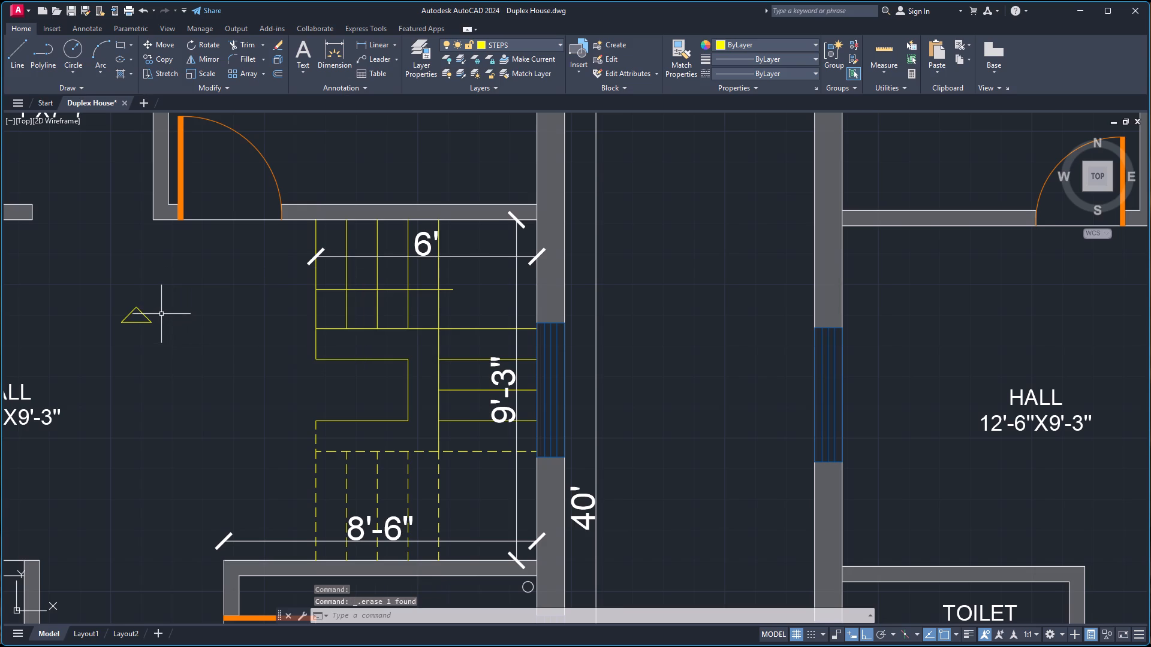
Fill the arrowhead triangle in the ground floor HALL with a solid hatch.
key("h")
key("Return")
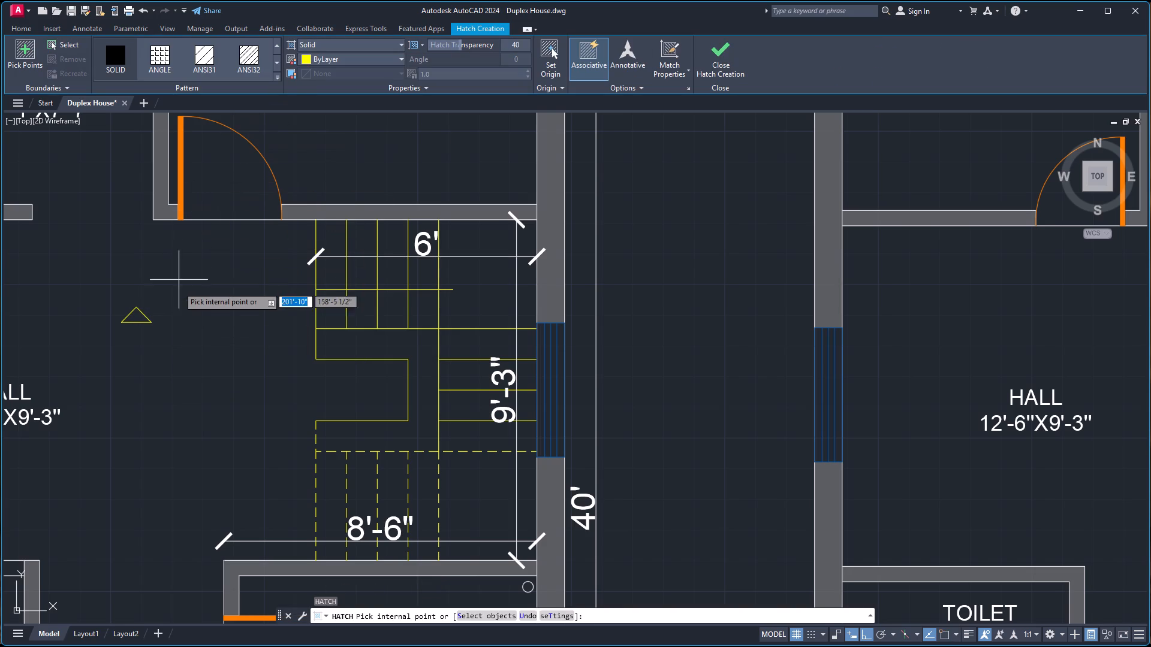
left_click(134, 316)
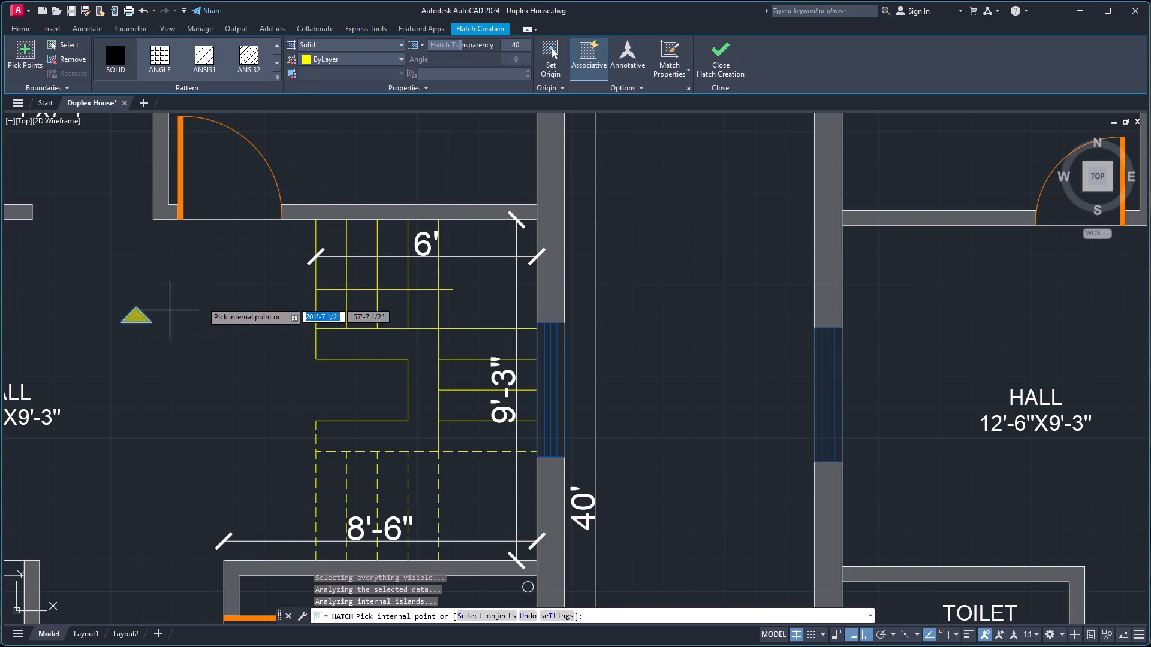
key("Escape")
Group the arrowhead triangle's three lines and its solid hatch into one object.
left_click(115, 296)
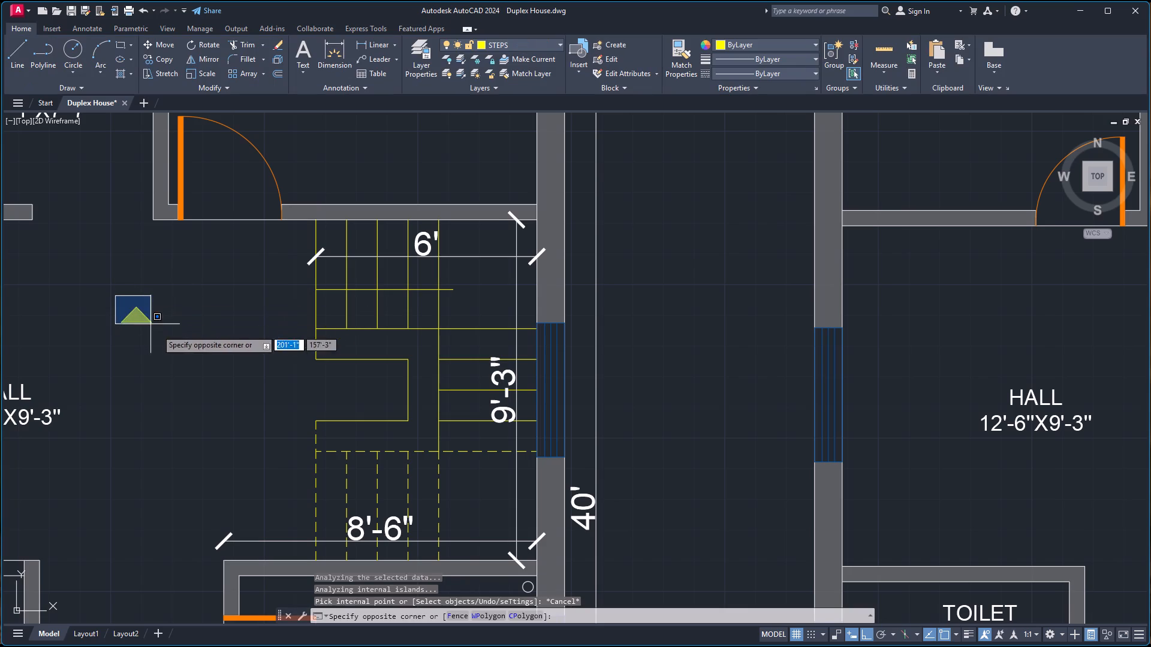
left_click(162, 340)
key("g")
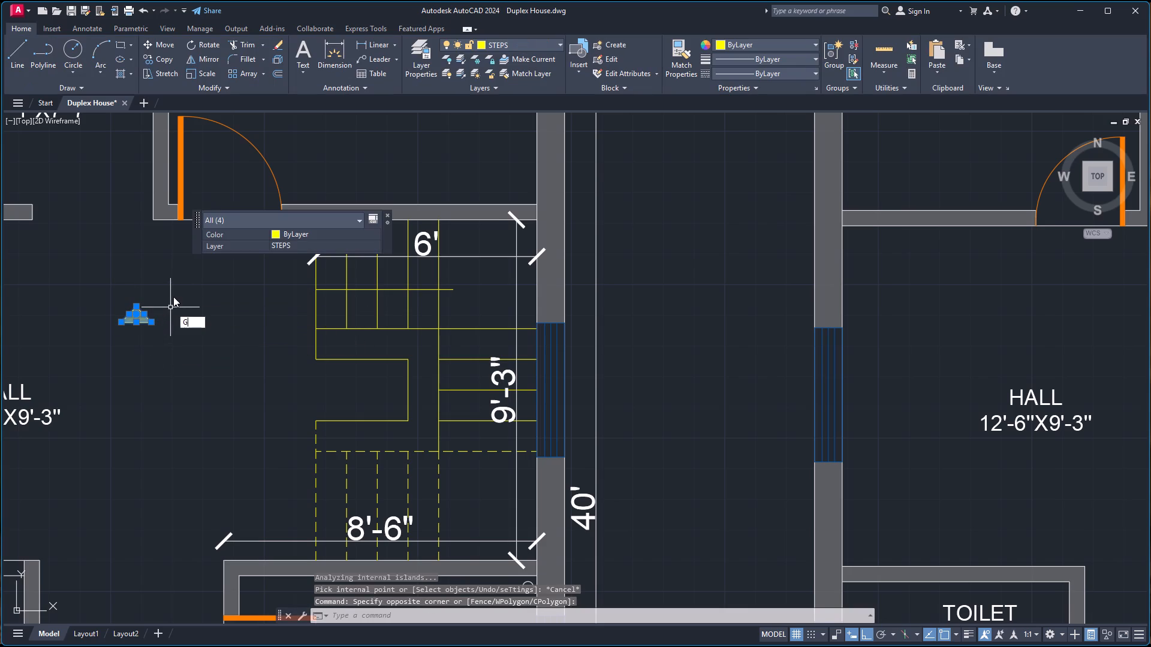
key("Return")
Rotate the grouped arrowhead 90 degrees clockwise about its base midpoint so it points toward the staircase.
left_click(142, 319)
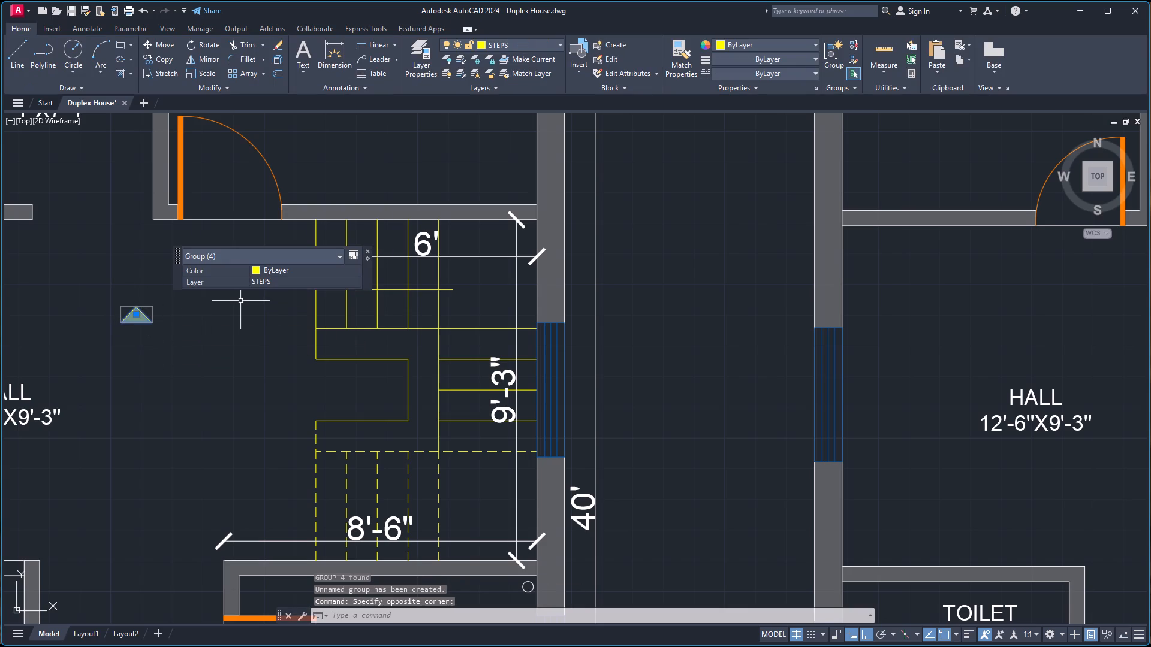
type("RO")
key("Return")
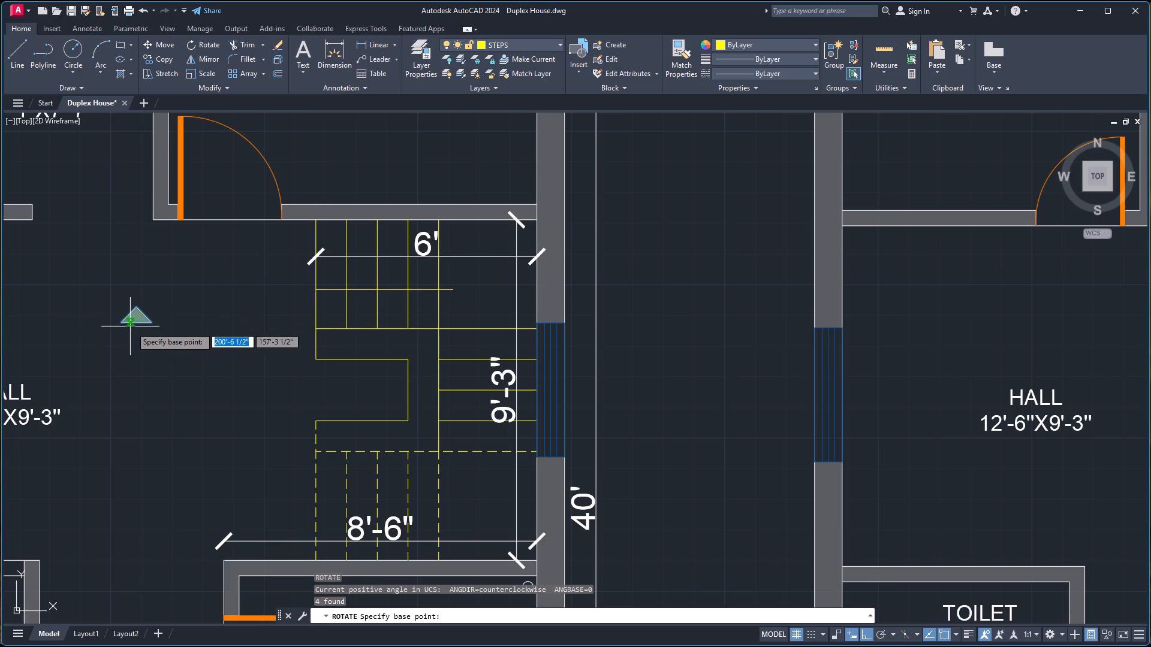
left_click(132, 324)
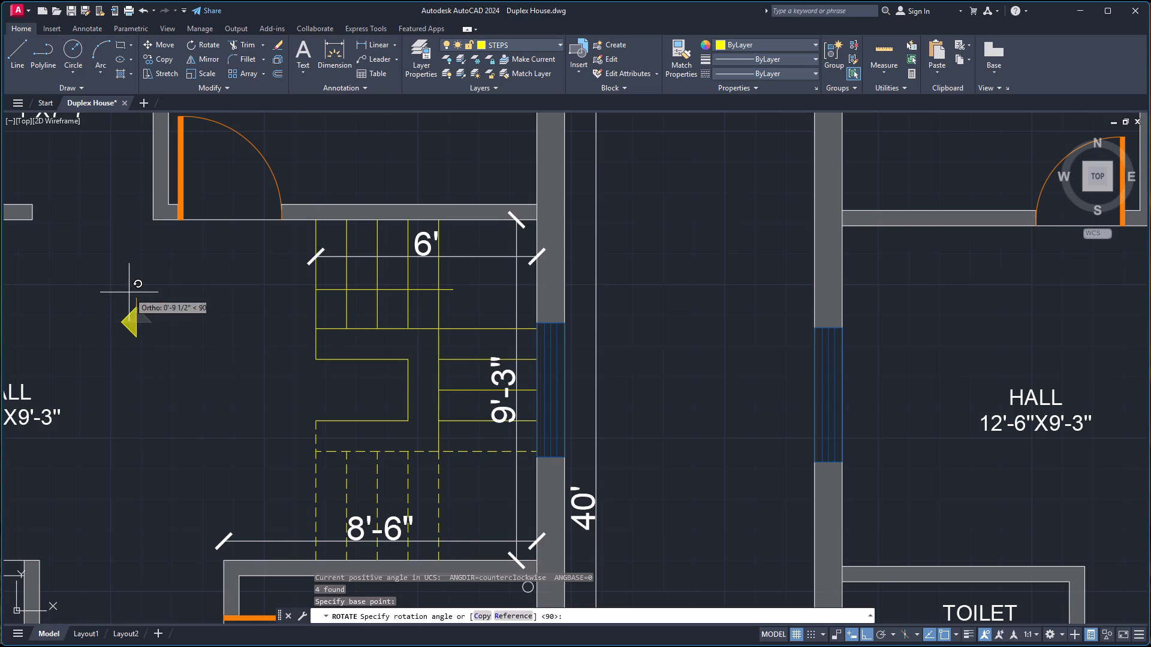
left_click(129, 418)
Move the arrowhead by its base midpoint onto the free end of the upper stair flight's direction line.
left_click(140, 326)
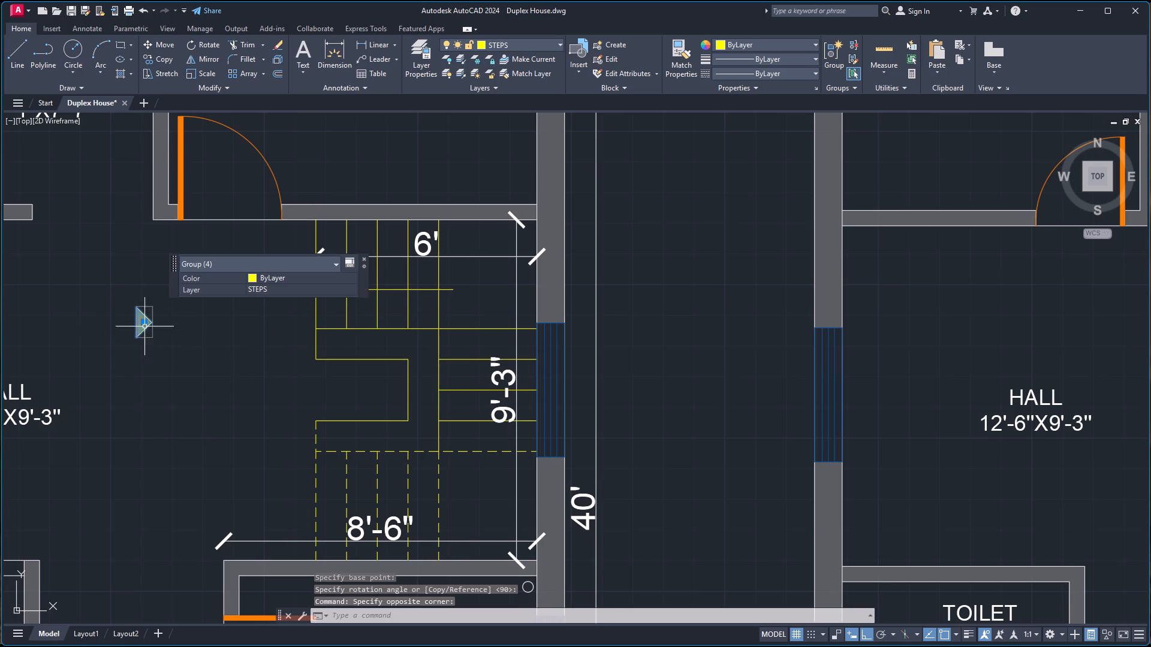
key("m")
key("Return")
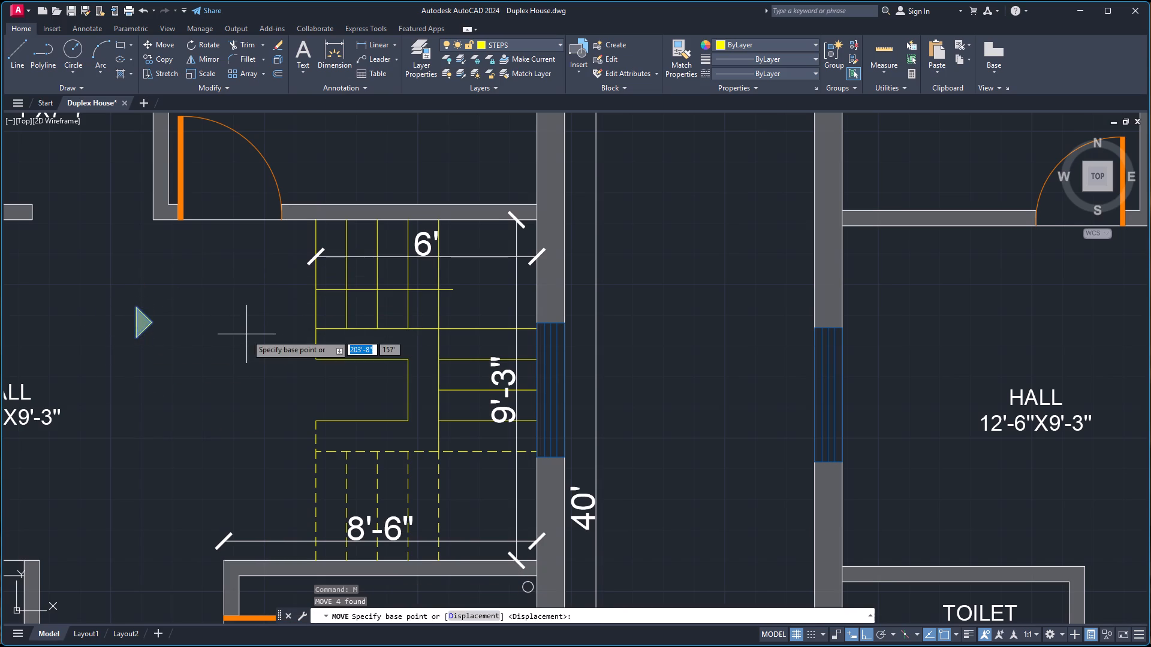
scroll(141, 322, "up", 2)
left_click(126, 323)
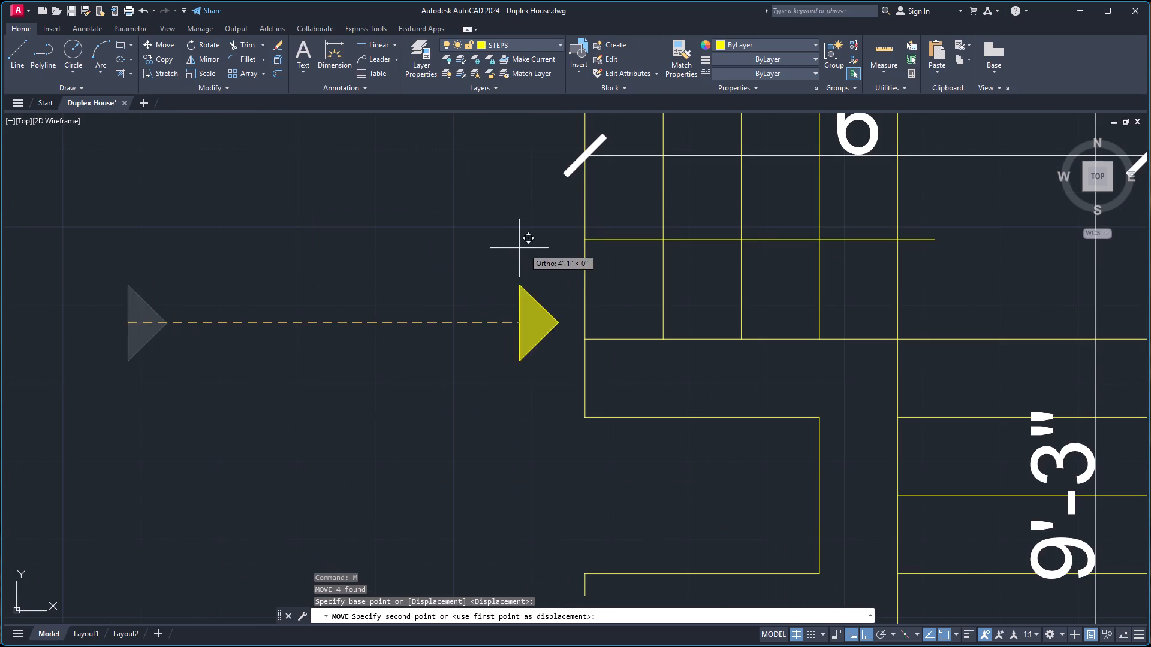
scroll(529, 251, "down", 3)
scroll(635, 237, "up", 3)
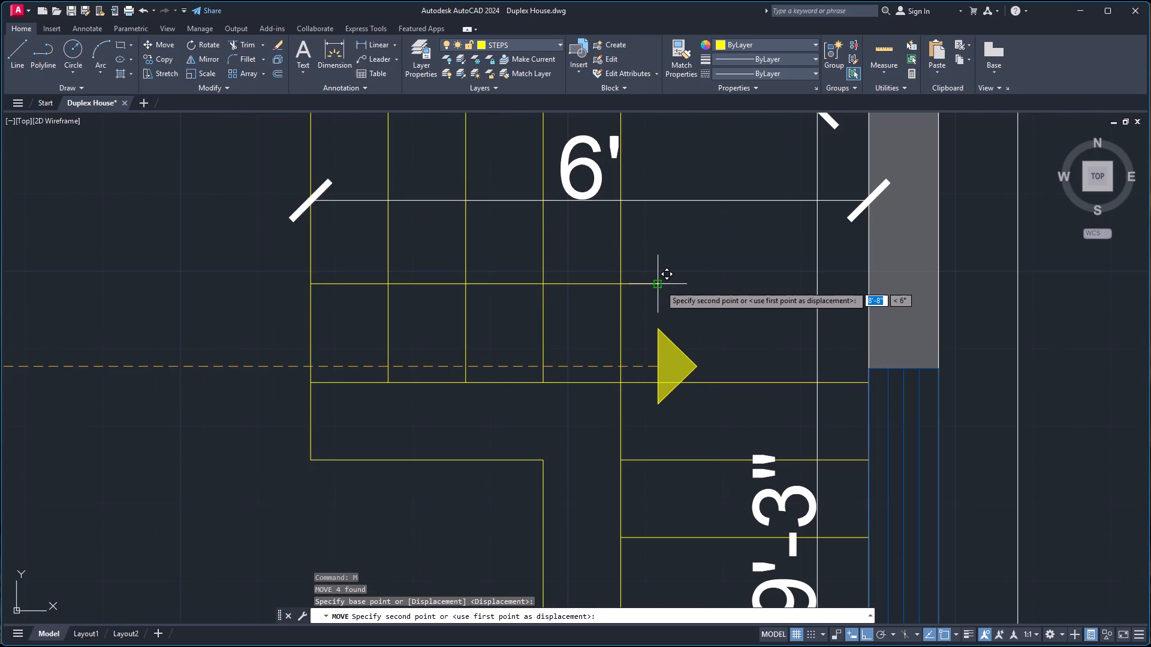
left_click(658, 285)
scroll(440, 326, "down", 1)
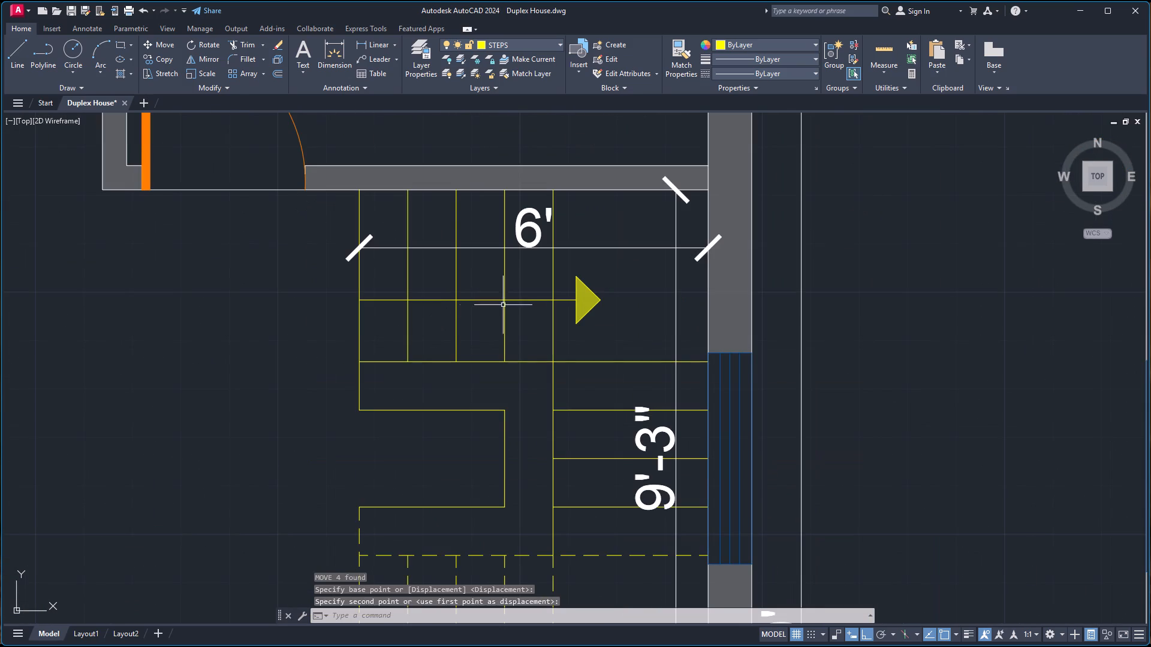
Group the upper flight's direction line with its arrowhead to form a single stair arrow.
left_click(489, 301)
scroll(526, 322, "down", 3)
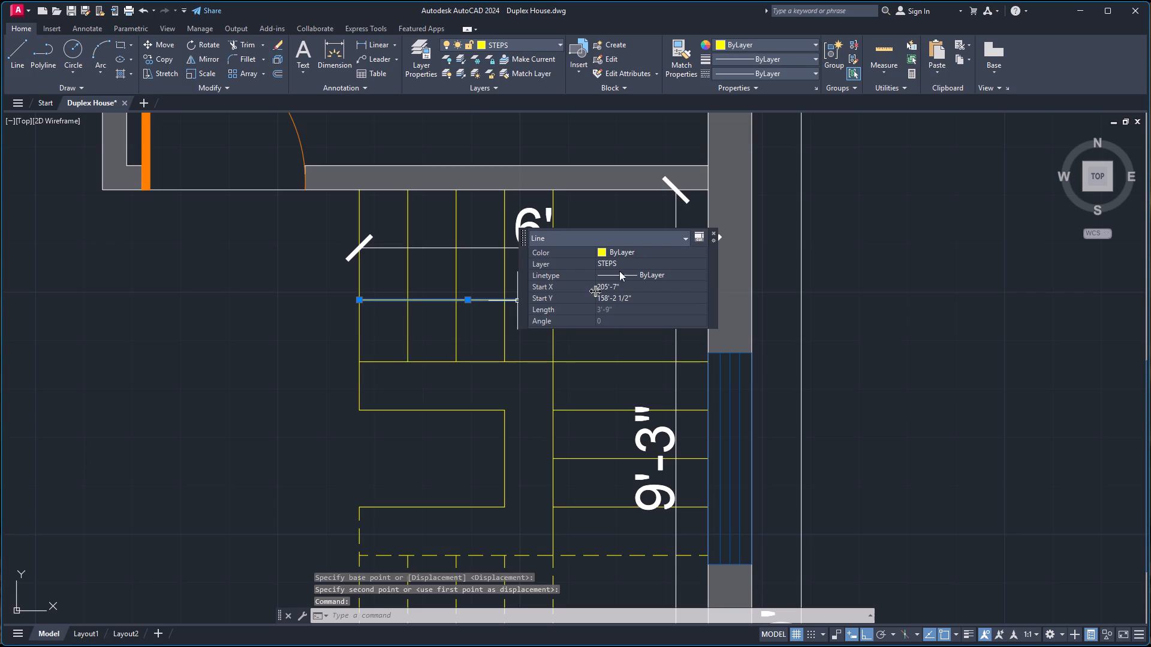
left_click(713, 233)
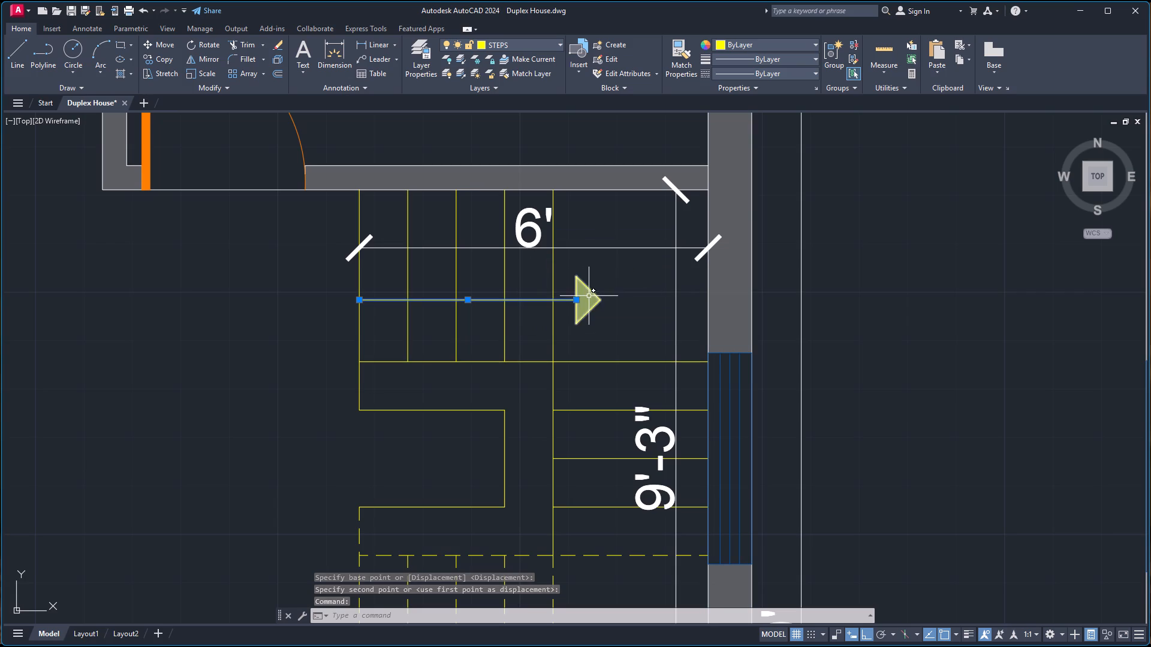
left_click(589, 296)
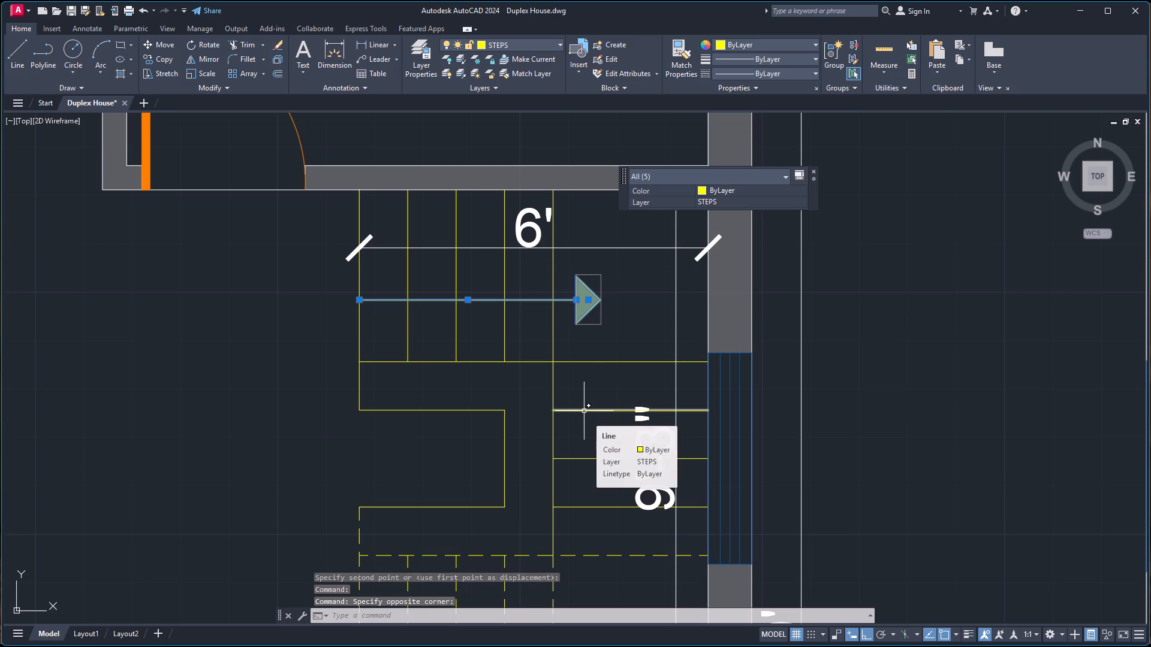
key("g")
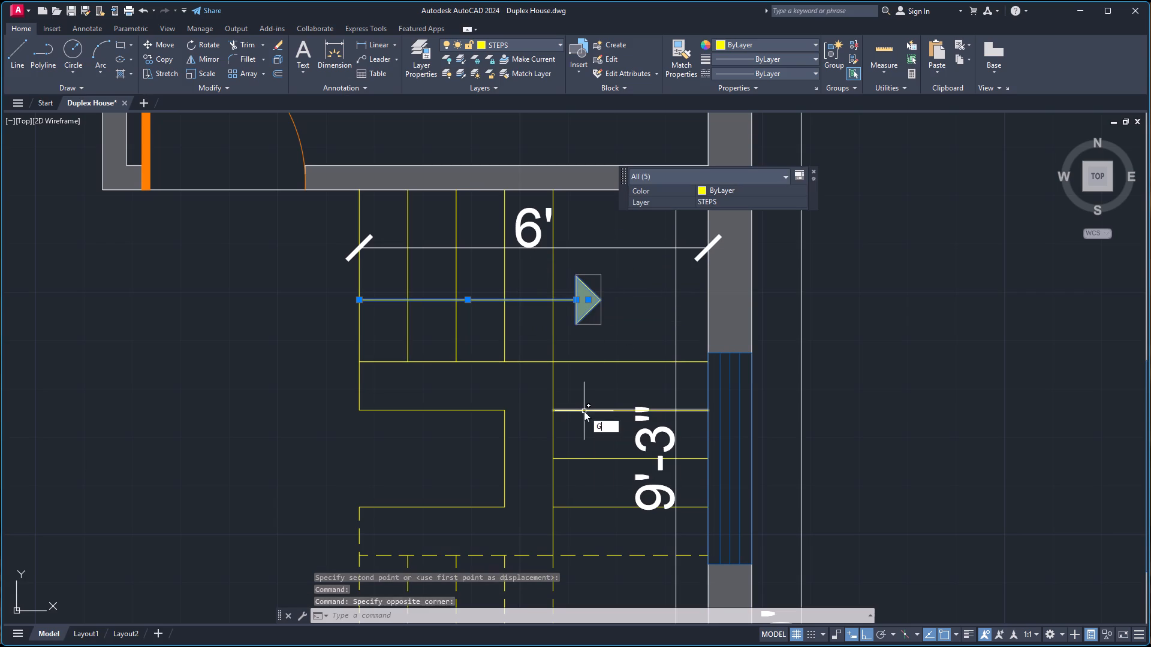
key("Return")
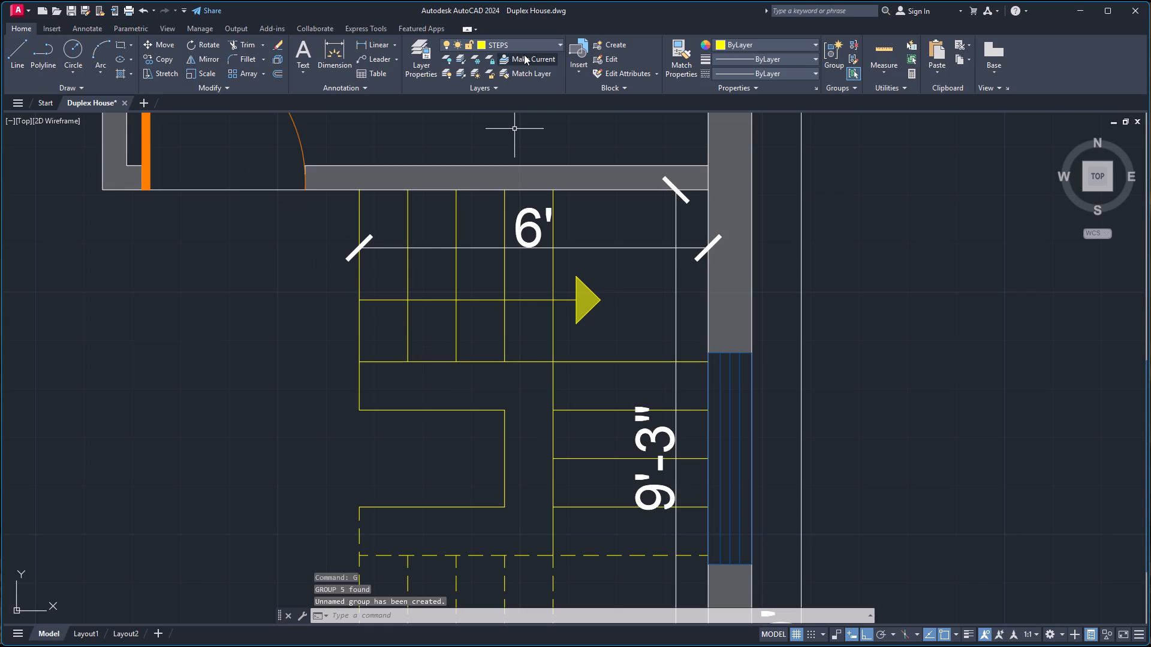
Make layer 0 the current layer.
left_click(529, 47)
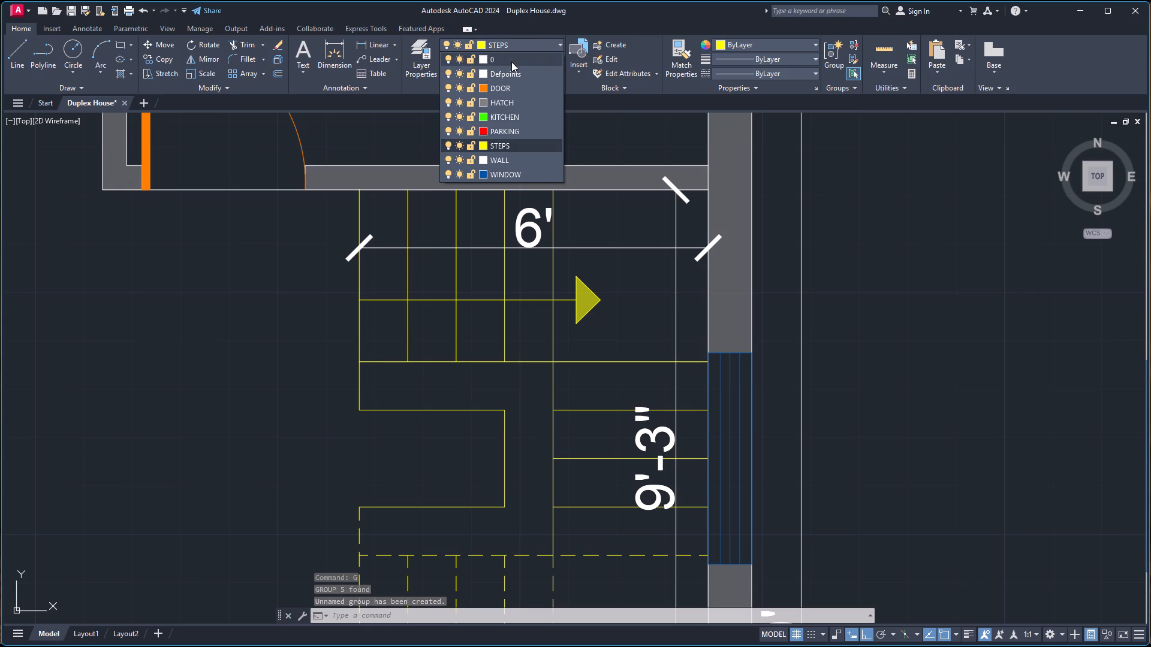
left_click(510, 59)
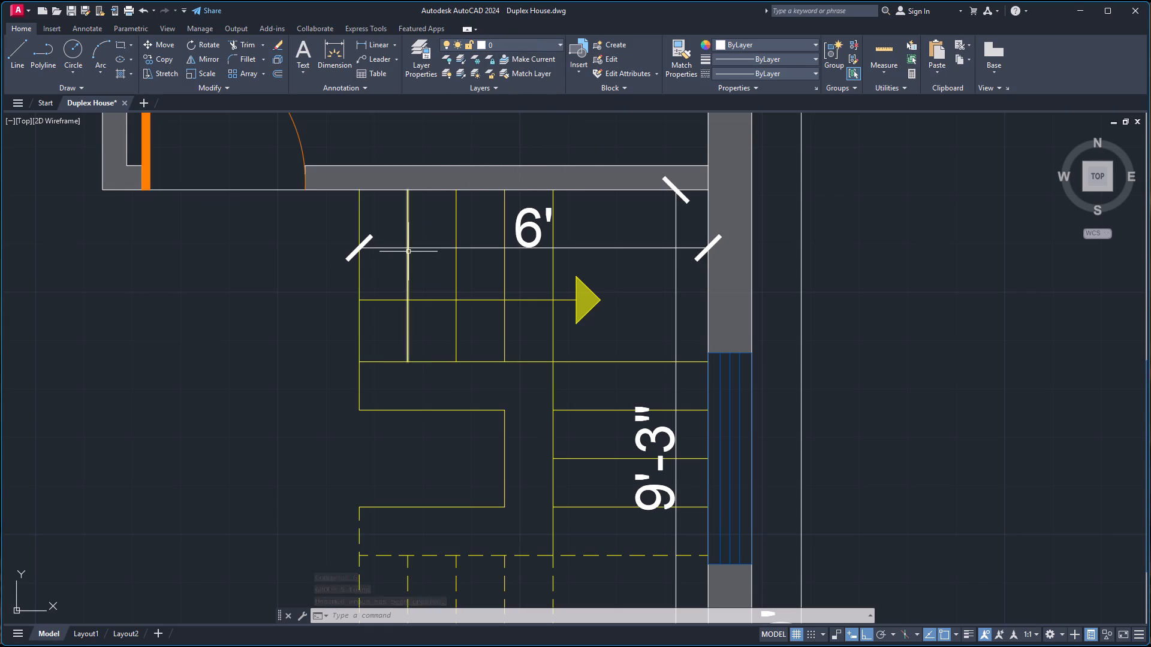
Copy the KITCHEN label to beside the ground floor's upper stair flight and change the copy's text to UP.
scroll(228, 246, "down", 3)
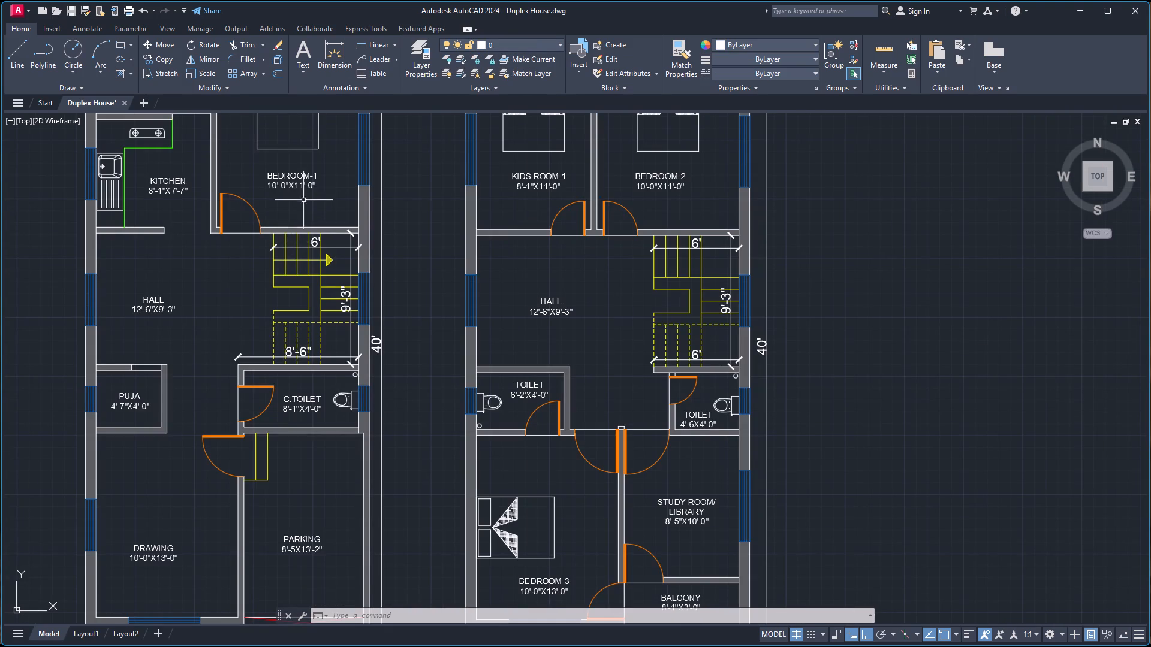
left_click(165, 182)
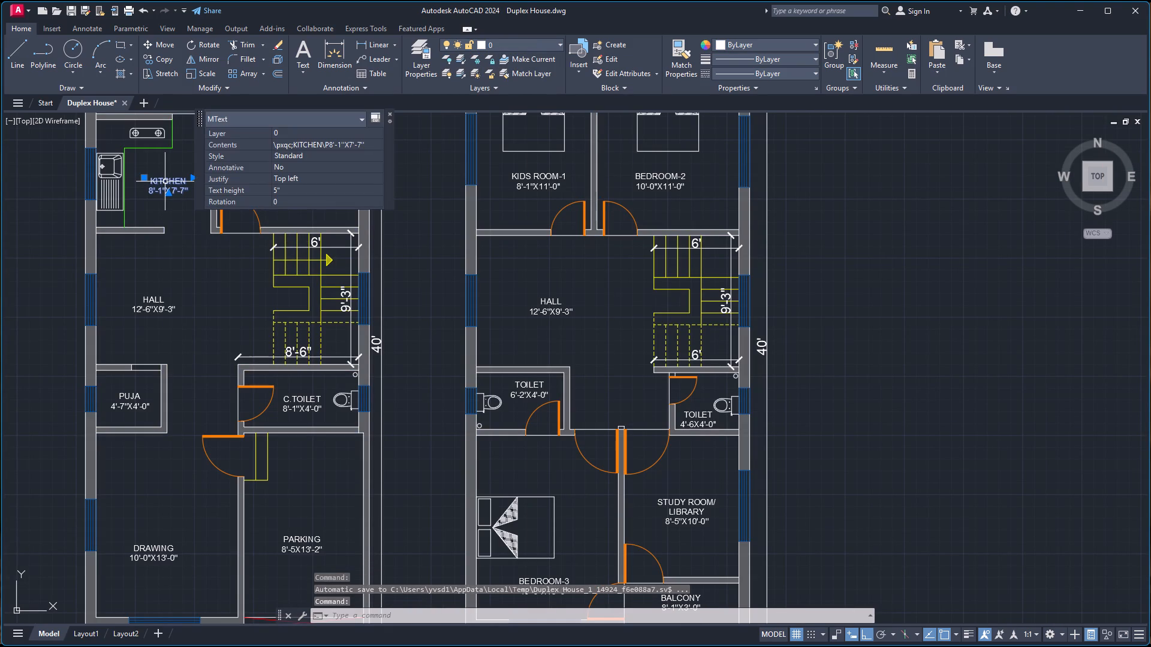
key("ctrl+c")
key("ctrl+v")
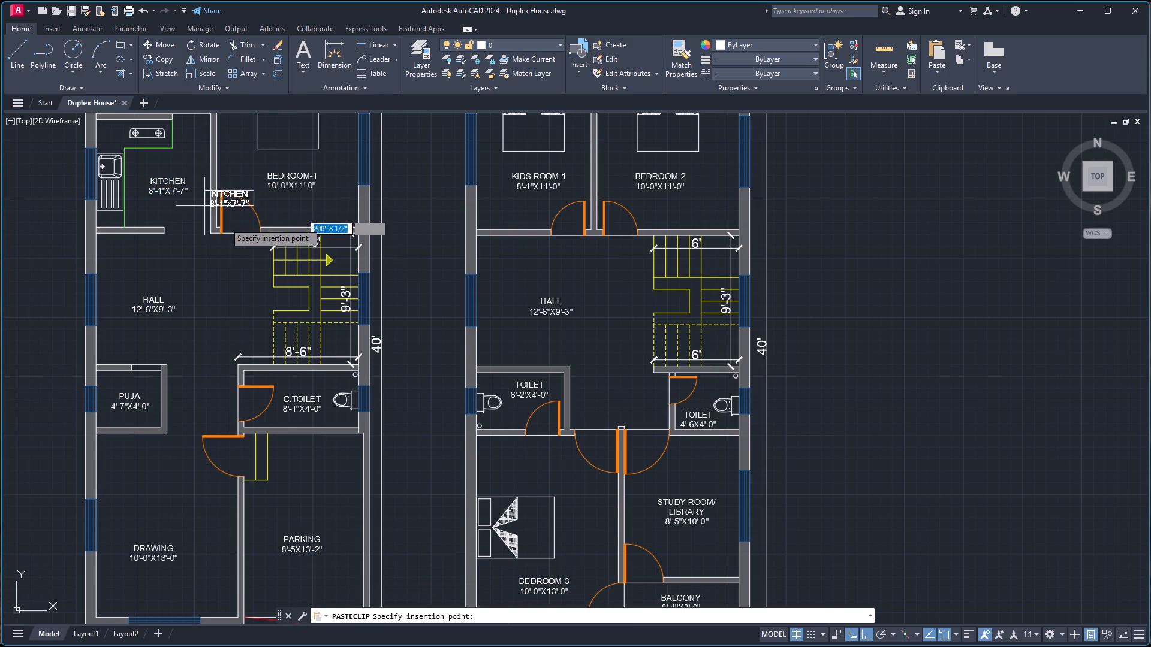
scroll(263, 258, "up", 2)
left_click(132, 267)
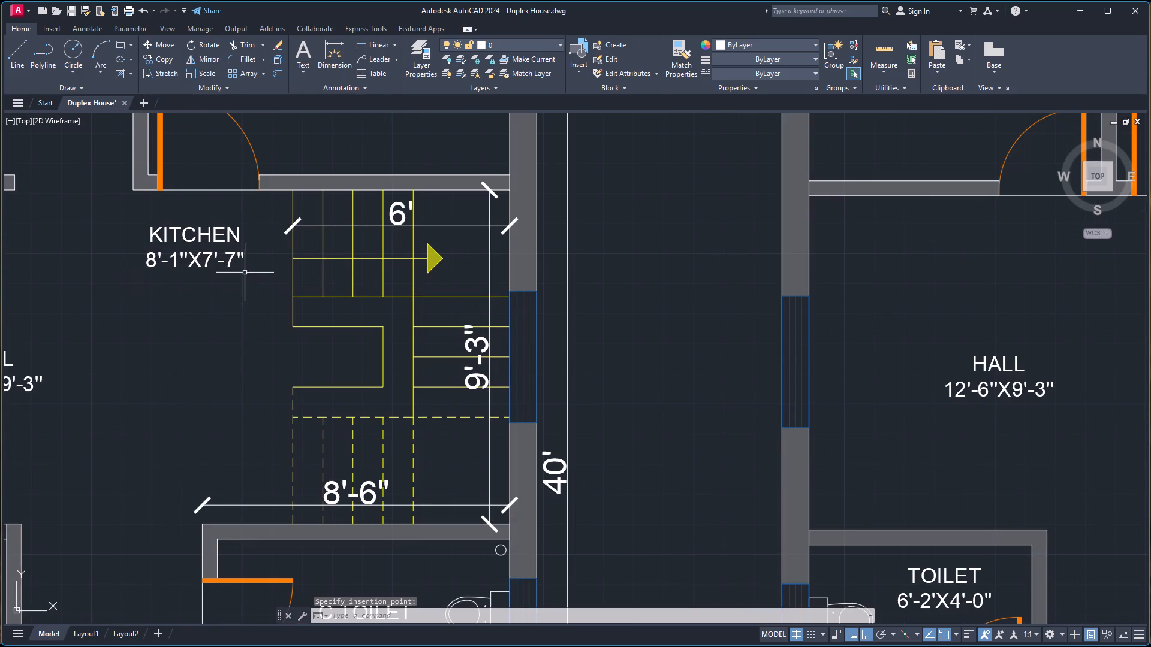
double_click(195, 237)
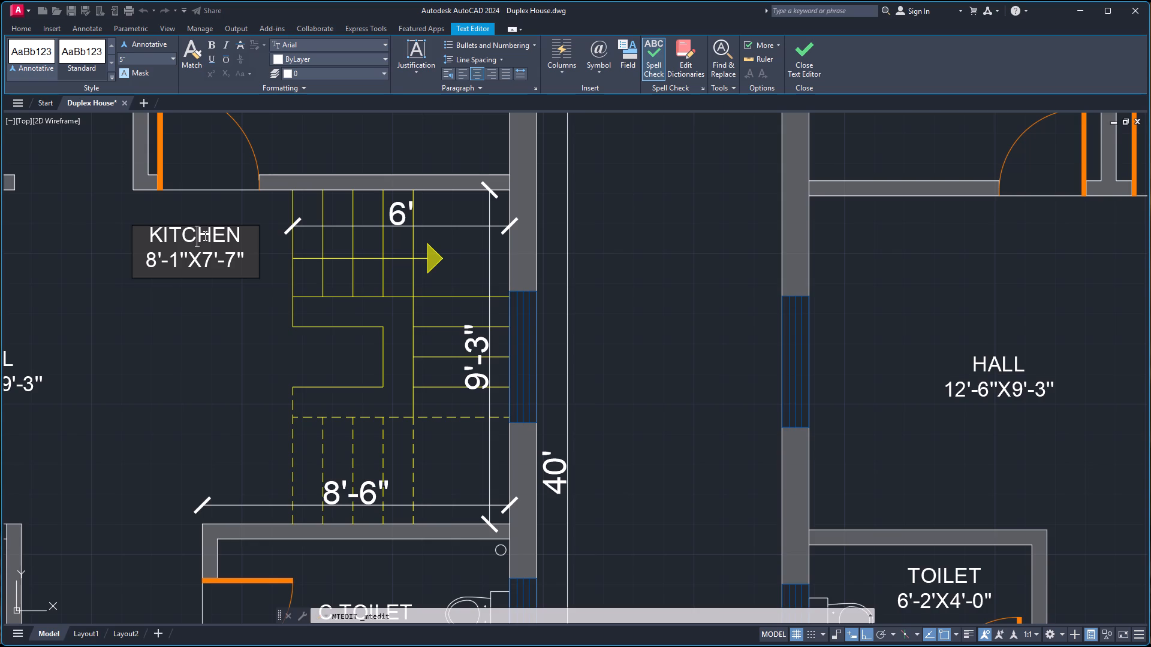
key("ctrl+a")
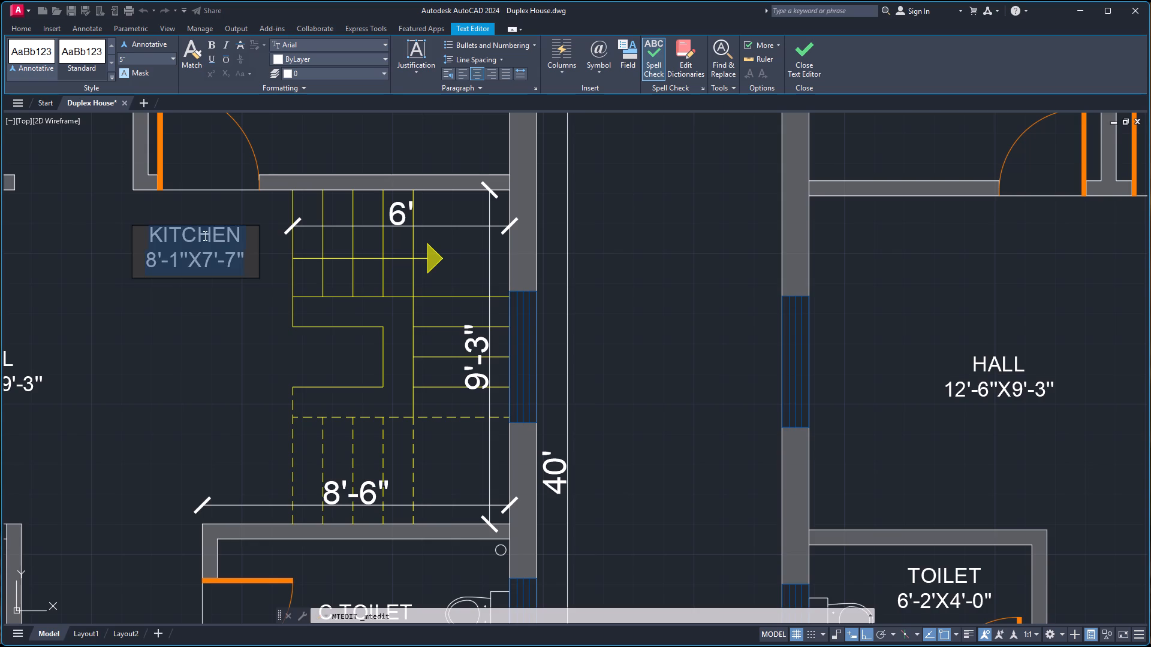
type("UP")
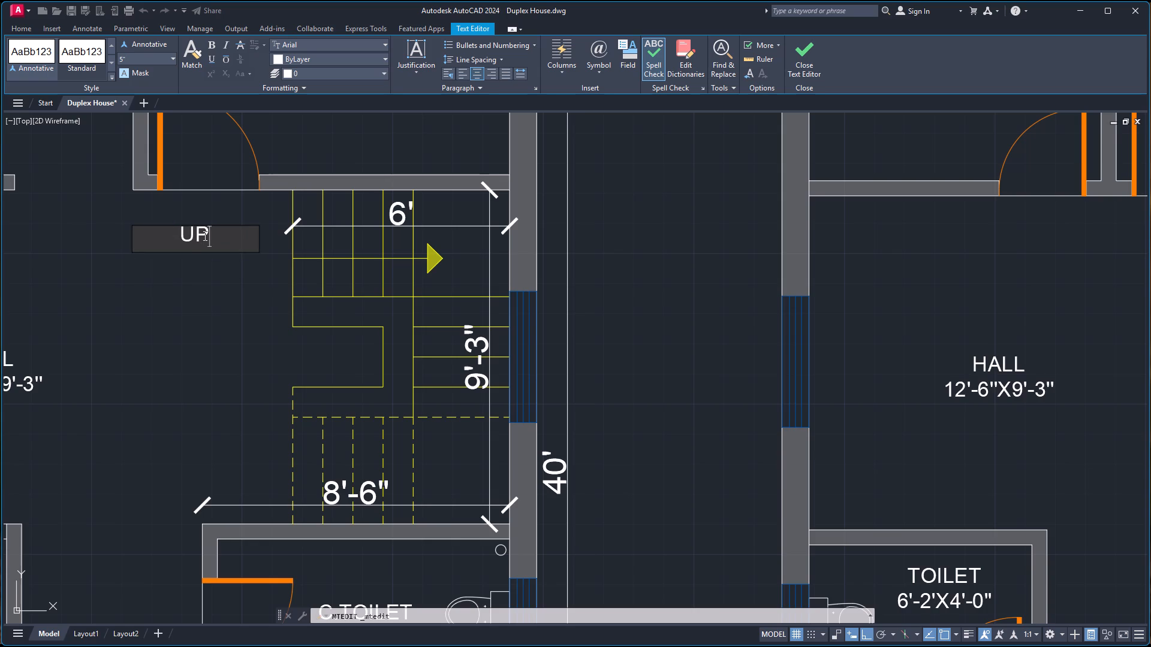
left_click(228, 314)
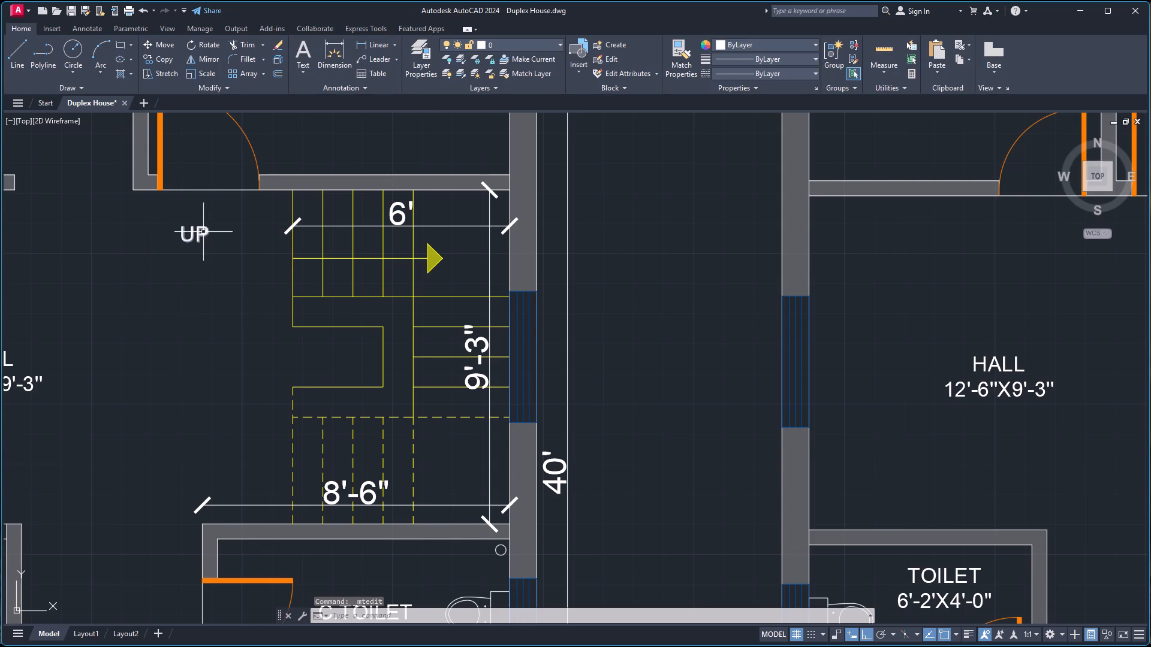
Move the UP label to just above the start of the ground floor's stair arrow, with Ortho off.
left_click(203, 232)
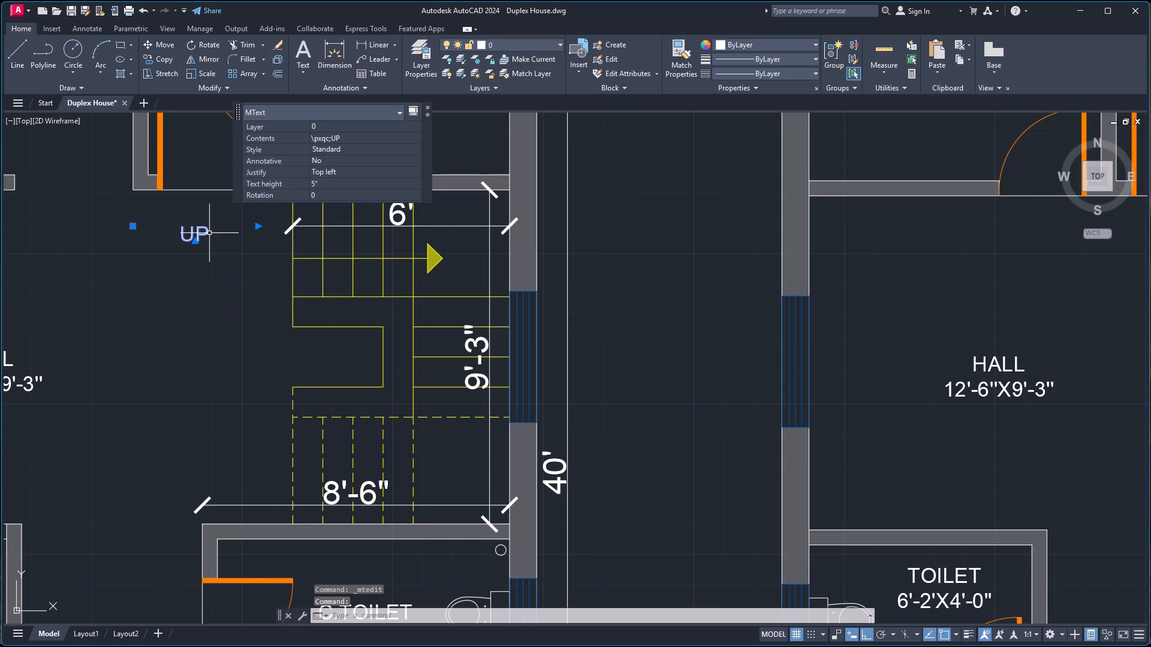
key("m")
key("Return")
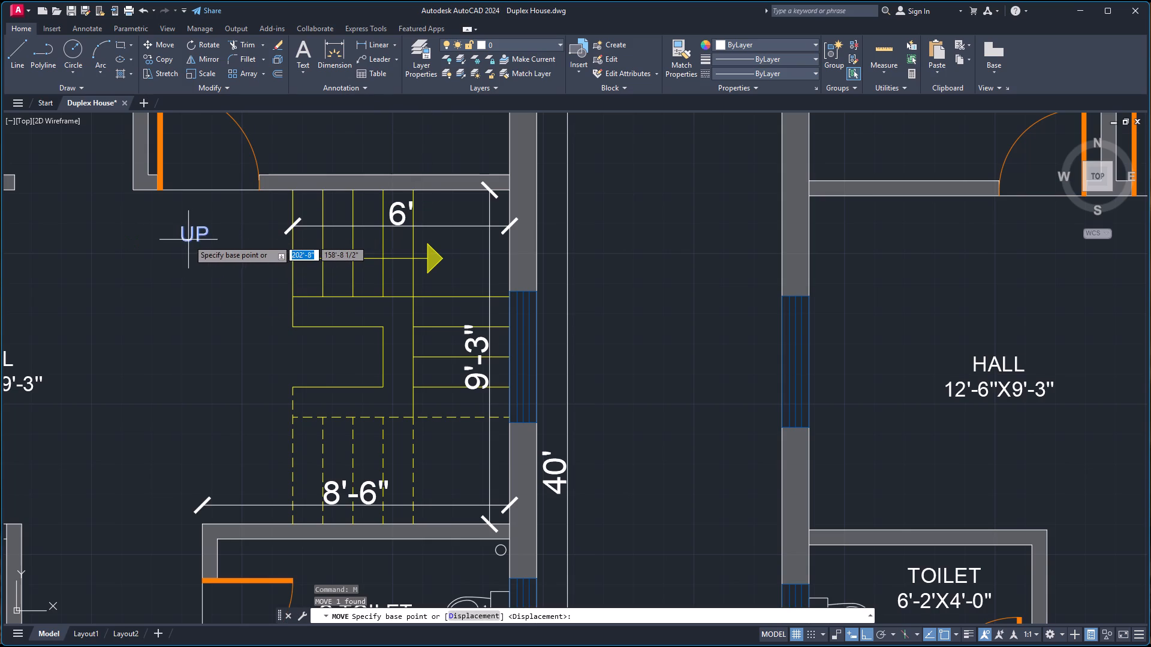
left_click(188, 240)
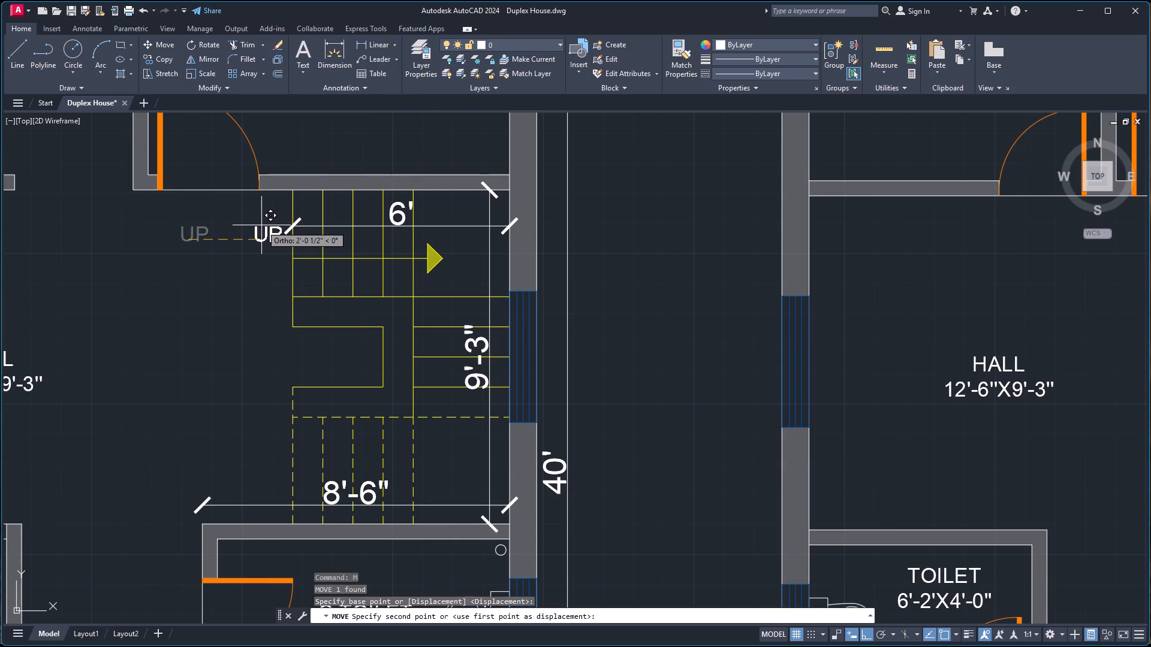
key("F8")
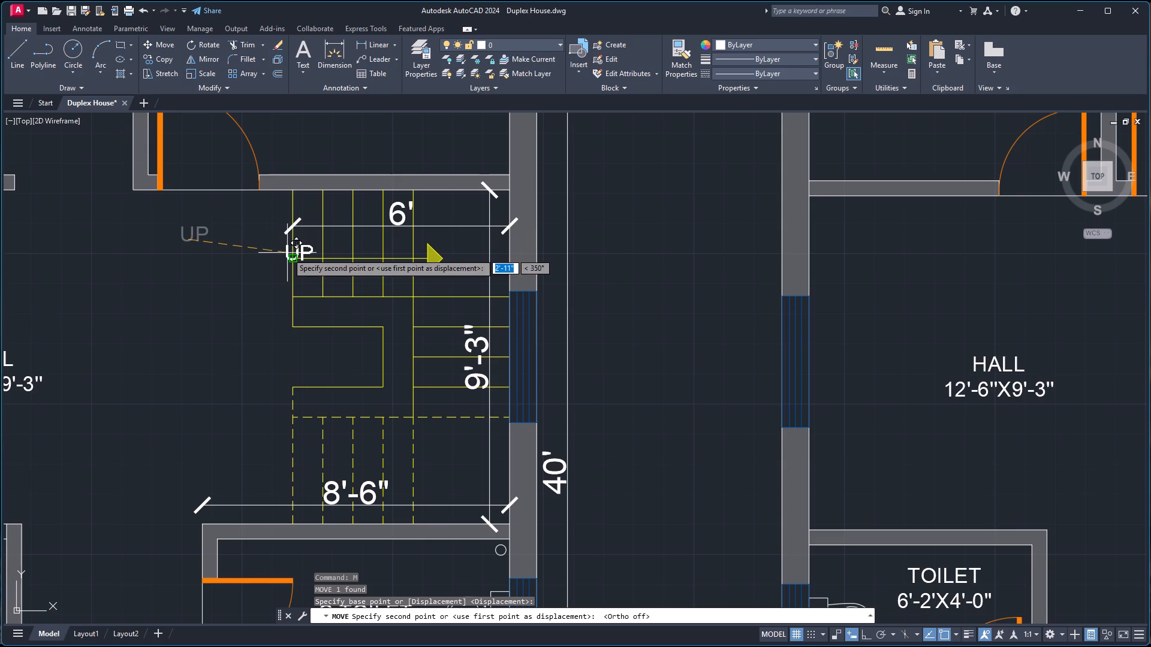
scroll(285, 253, "up", 5)
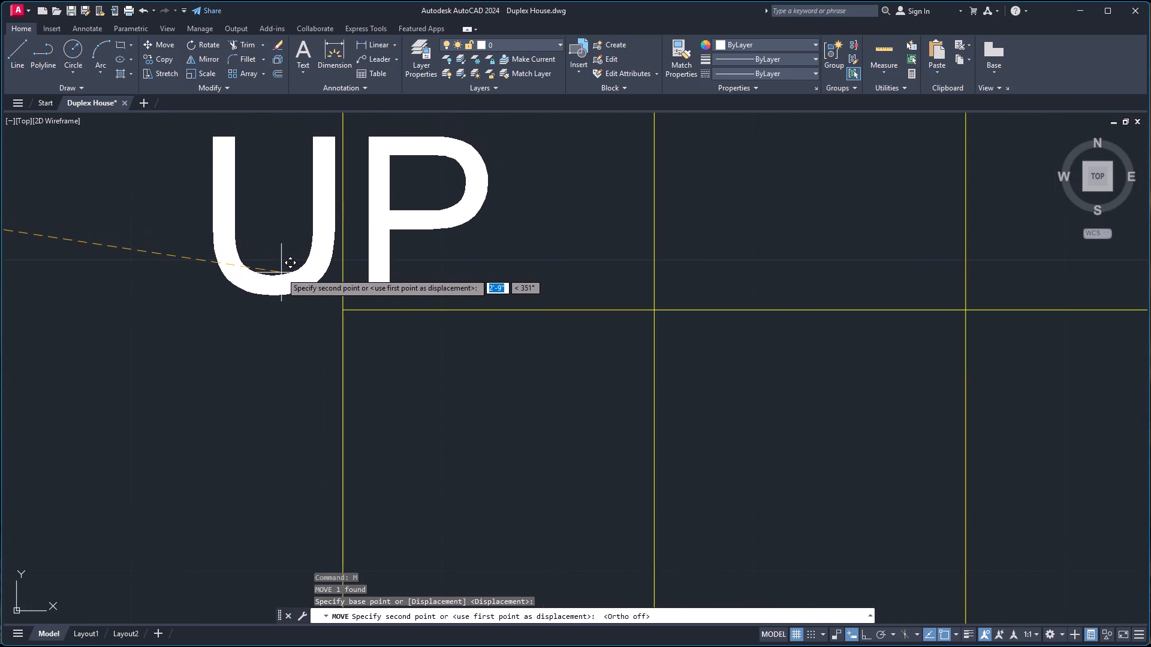
left_click(281, 273)
scroll(288, 271, "down", 4)
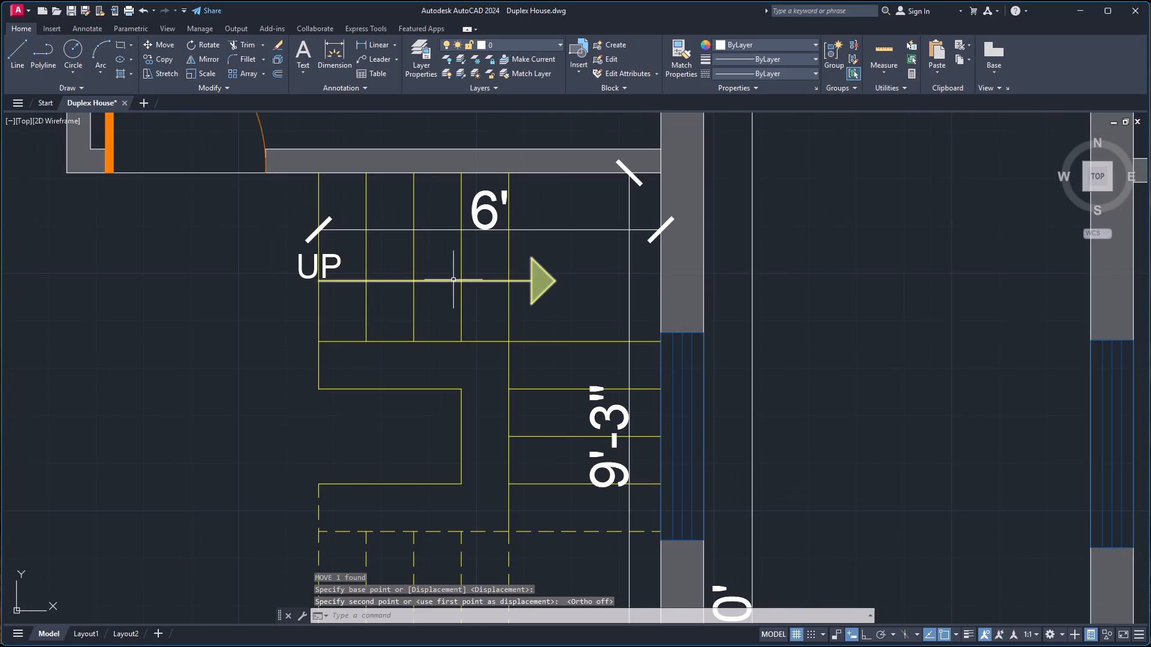
Copy the UP label and grouped stair arrow from the ground floor to the start of the first floor's upper stair flight.
left_click(363, 283)
left_click(345, 276)
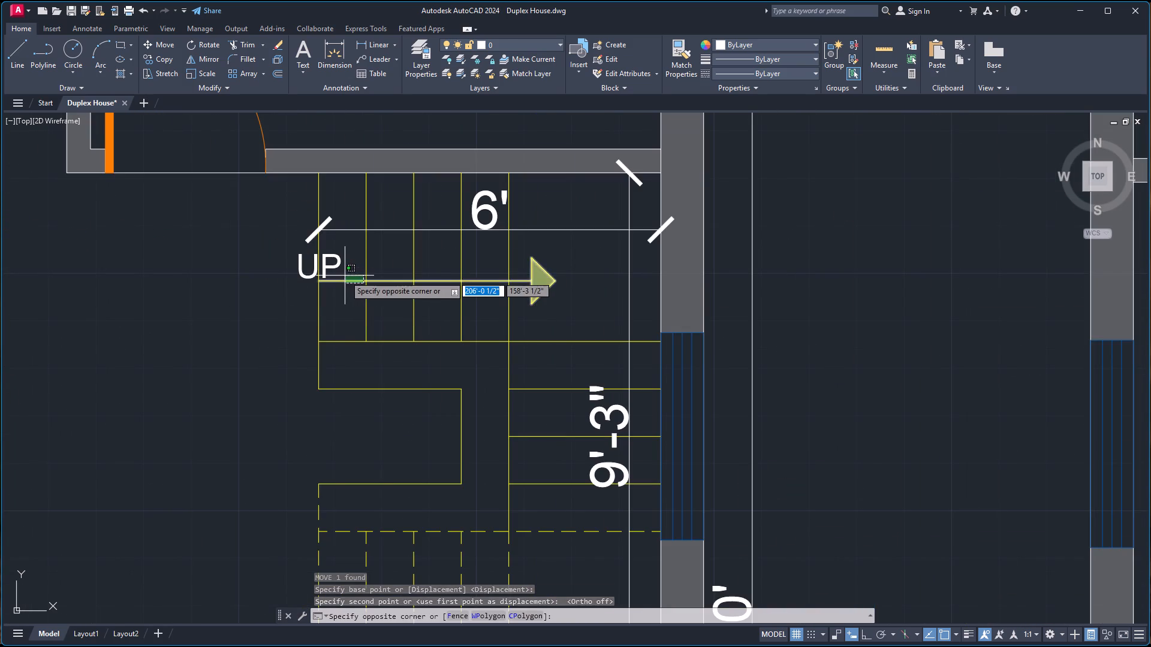
left_click(302, 267)
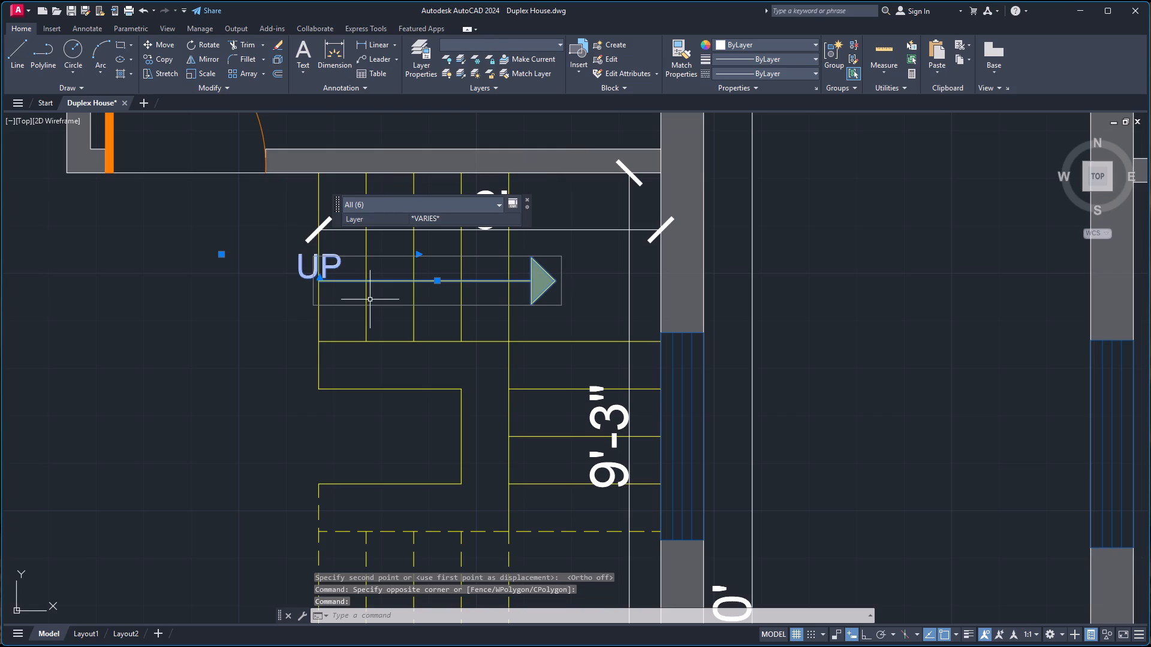
key("c")
key("o")
key("Return")
scroll(320, 282, "up", 3)
left_click(310, 279)
scroll(396, 272, "down", 6)
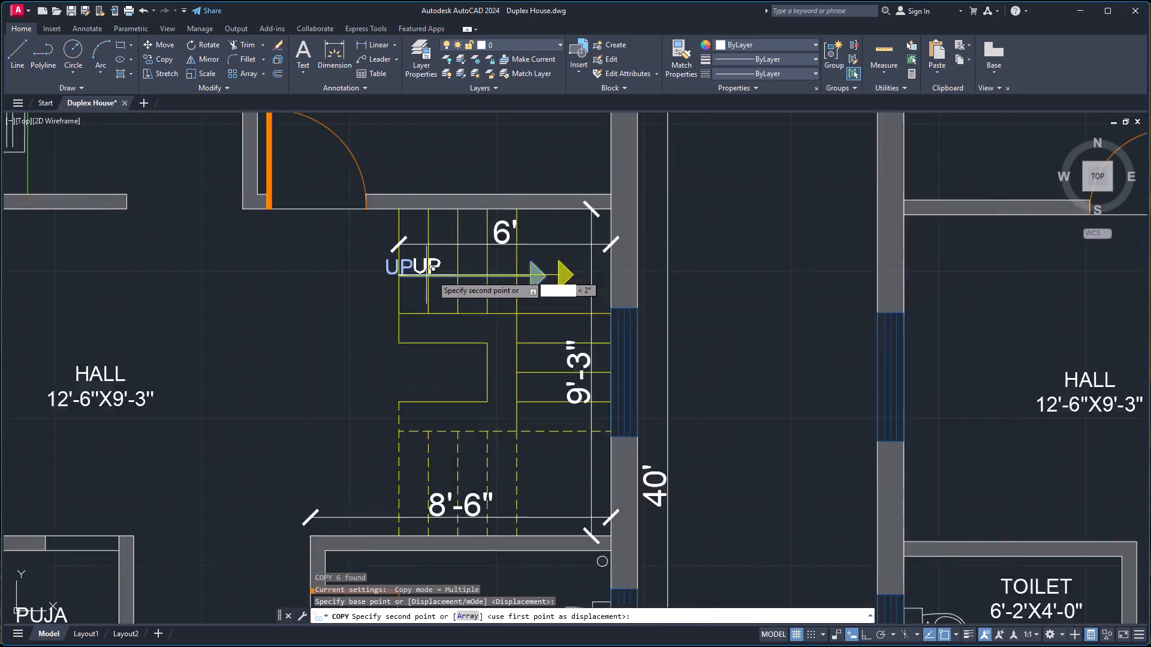
scroll(497, 284, "down", 4)
scroll(587, 296, "up", 5)
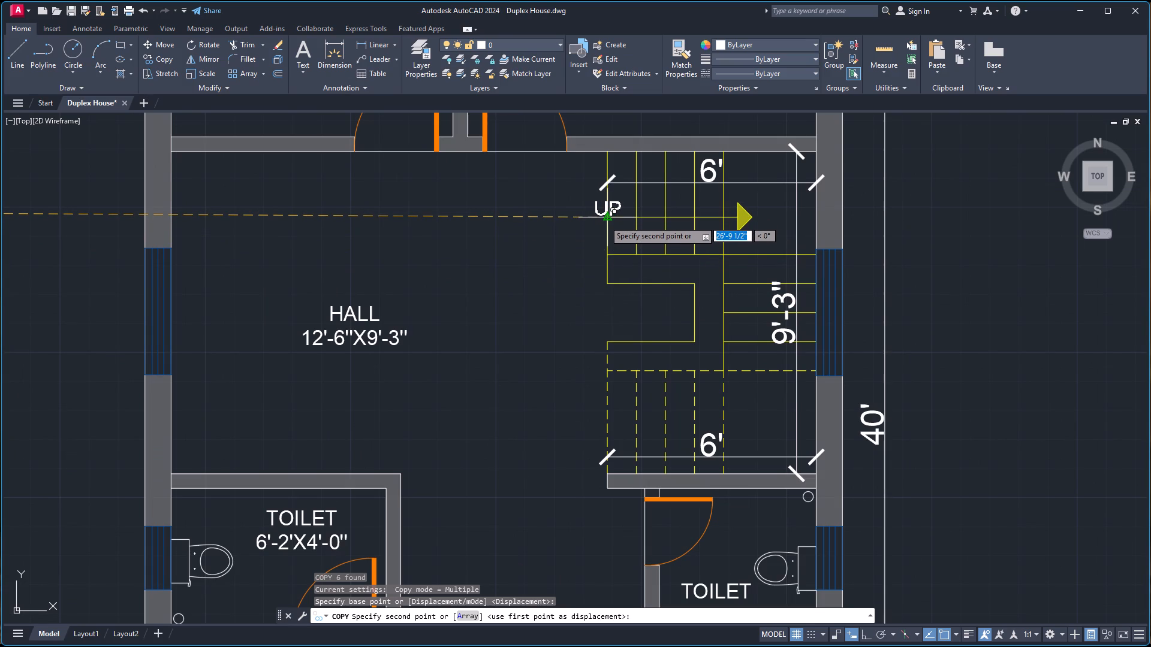
left_click(604, 220)
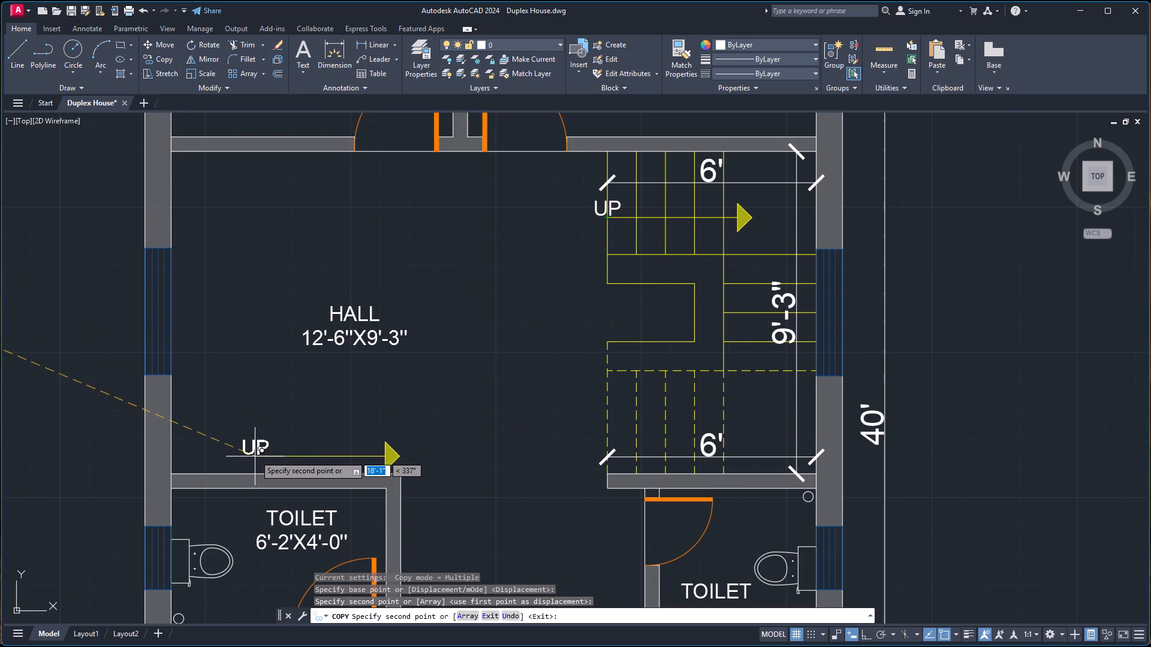
key("Escape")
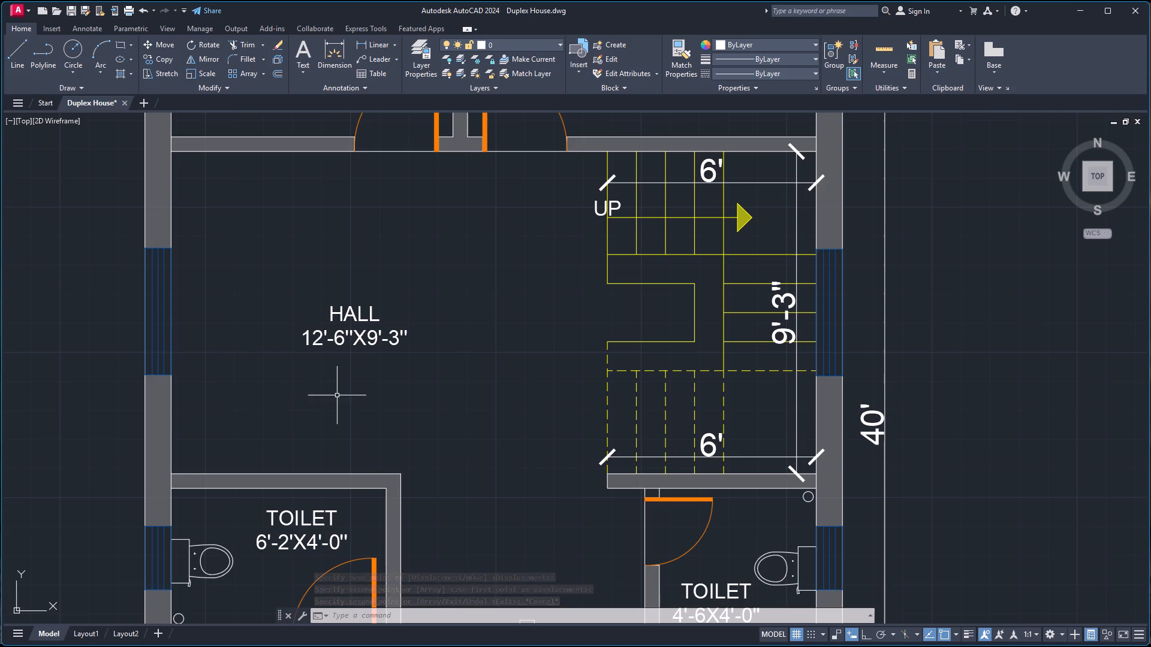
Preview the A3 monochrome plot and examine the stair arrows, dimensions, room labels and titles on both floor plans.
scroll(483, 232, "down", 4)
type("PLOT")
key("Return")
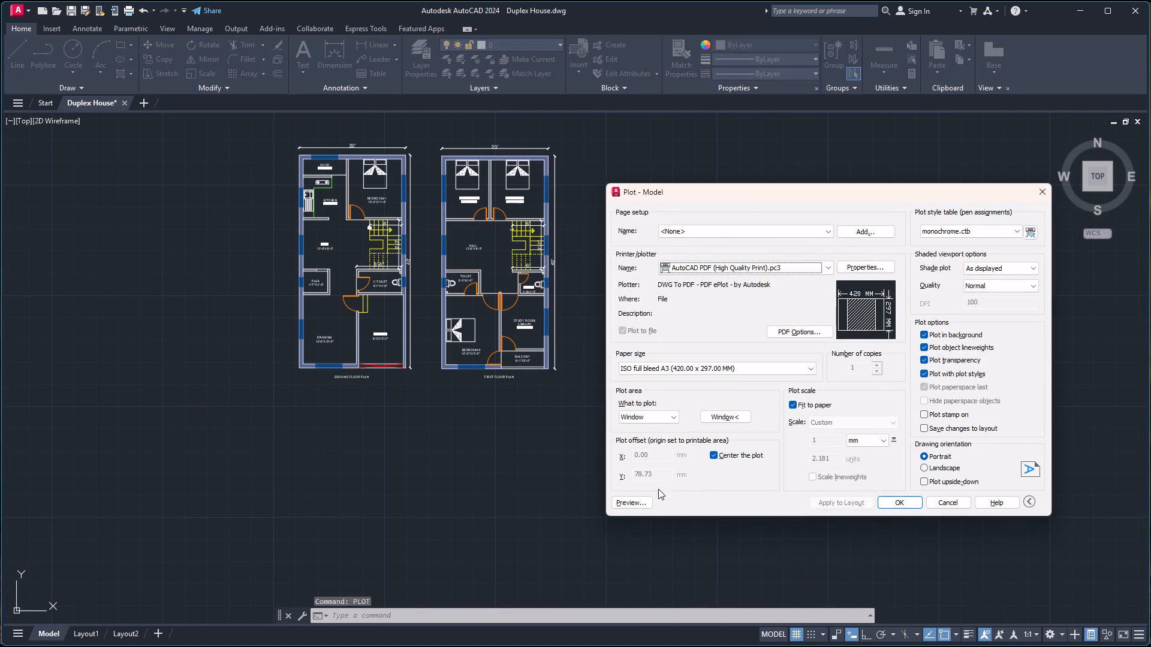
left_click(638, 499)
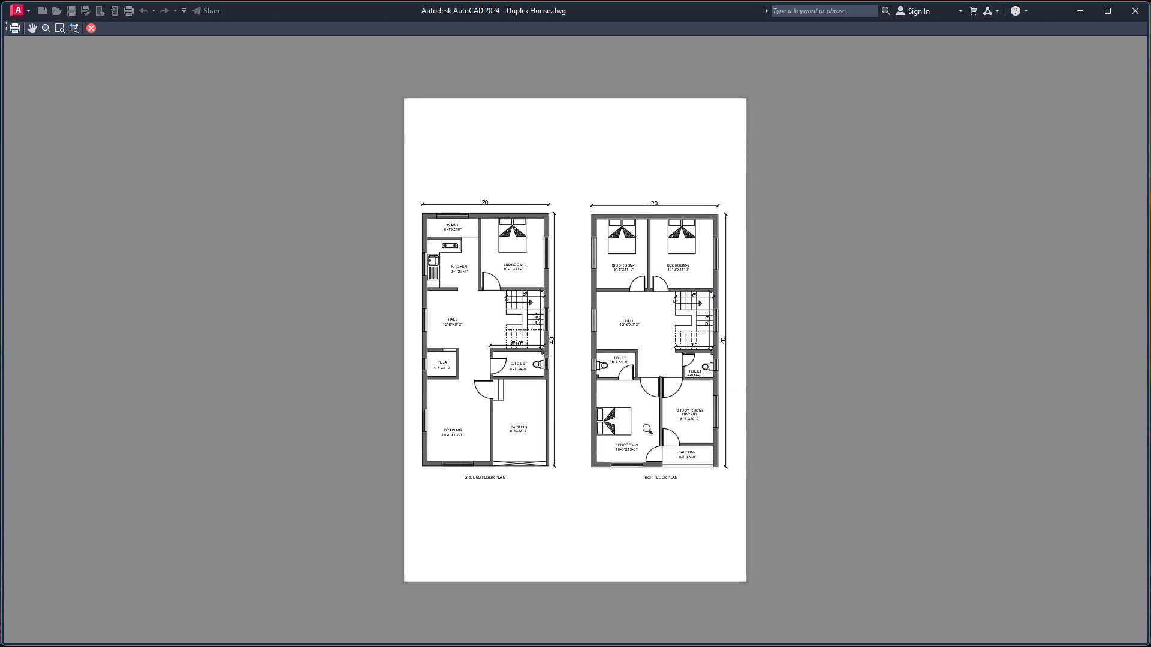
scroll(522, 326, "up", 3)
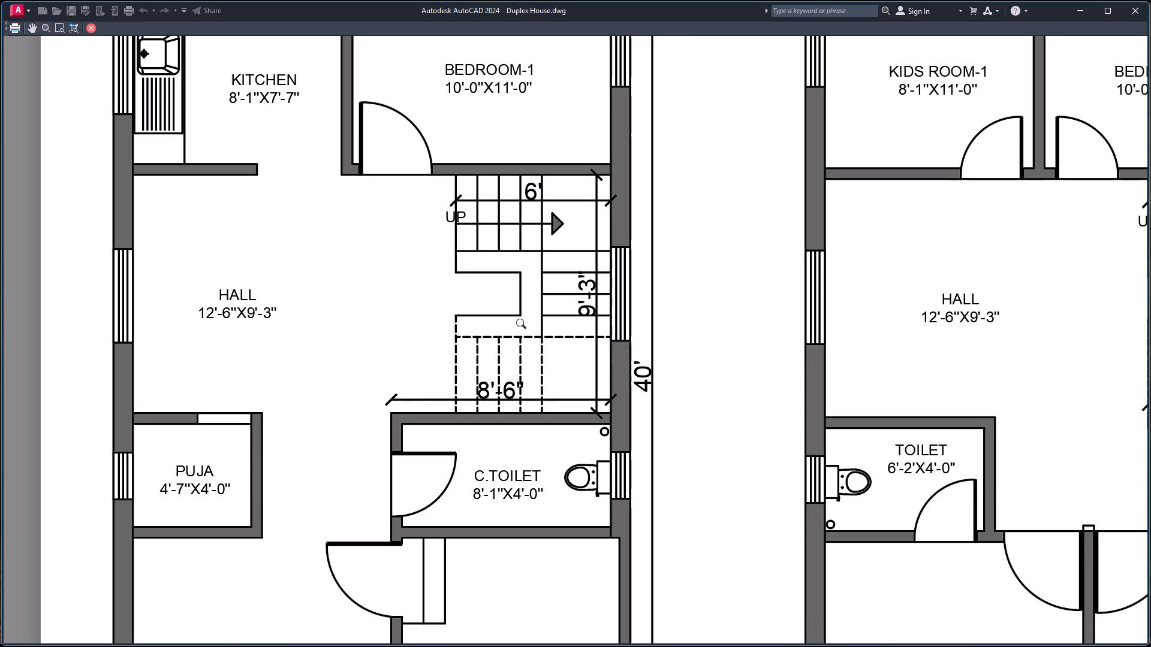
scroll(620, 318, "down", 2)
scroll(867, 282, "up", 1)
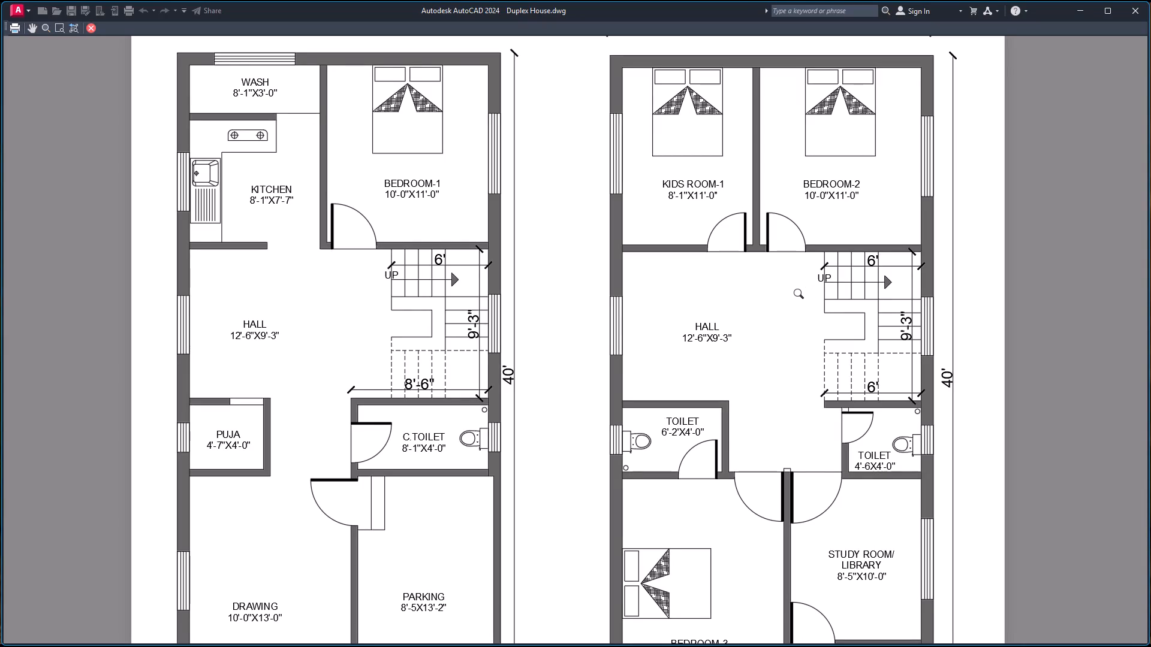
scroll(802, 299, "down", 2)
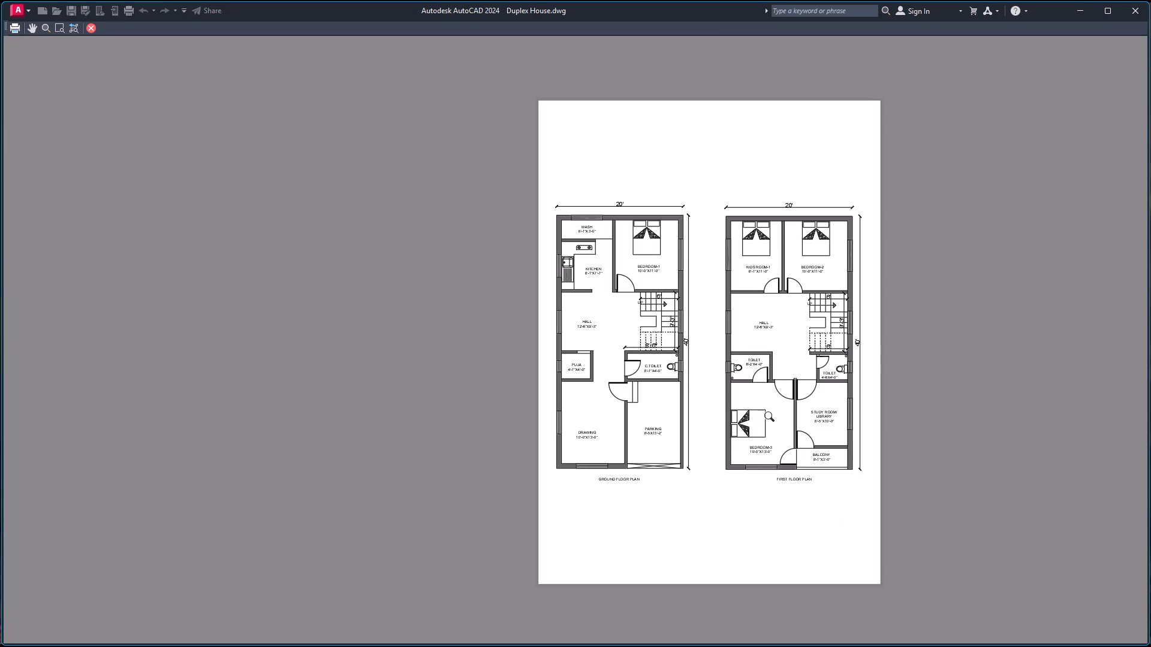
scroll(659, 481, "up", 2)
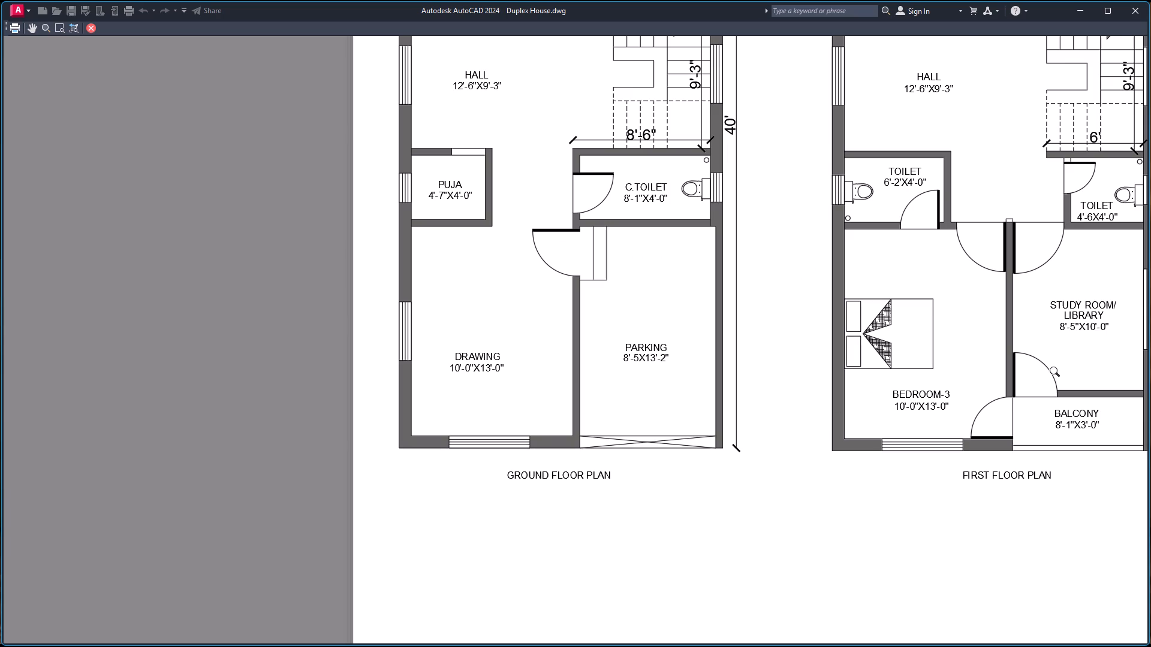
scroll(1066, 371, "down", 1)
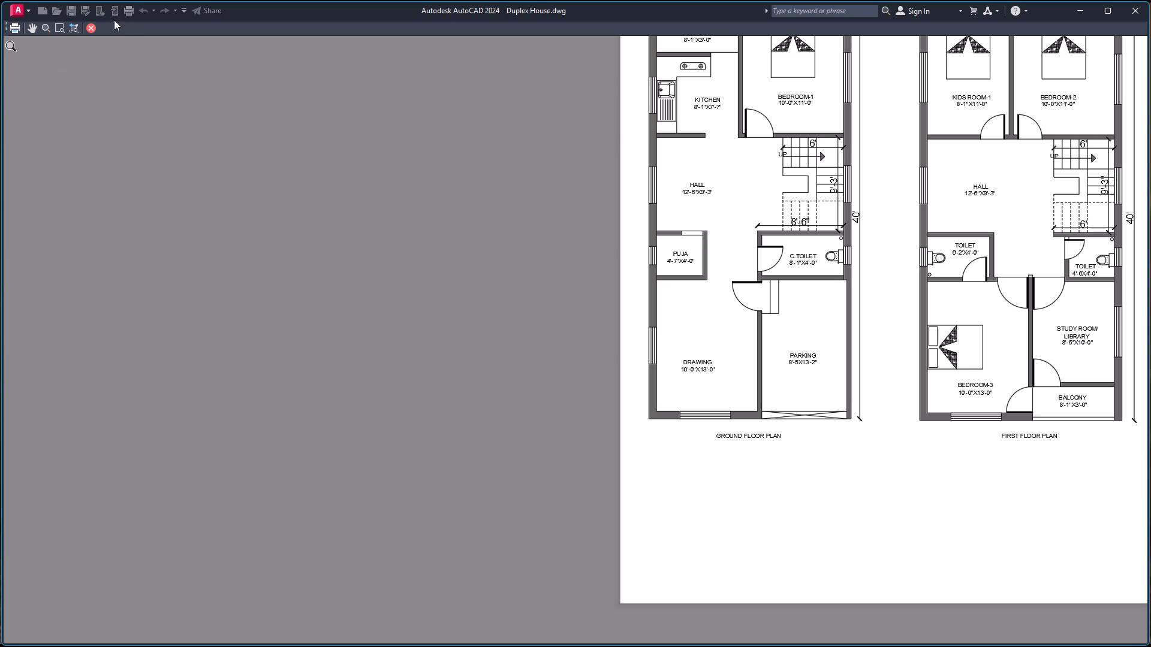
left_click(89, 25)
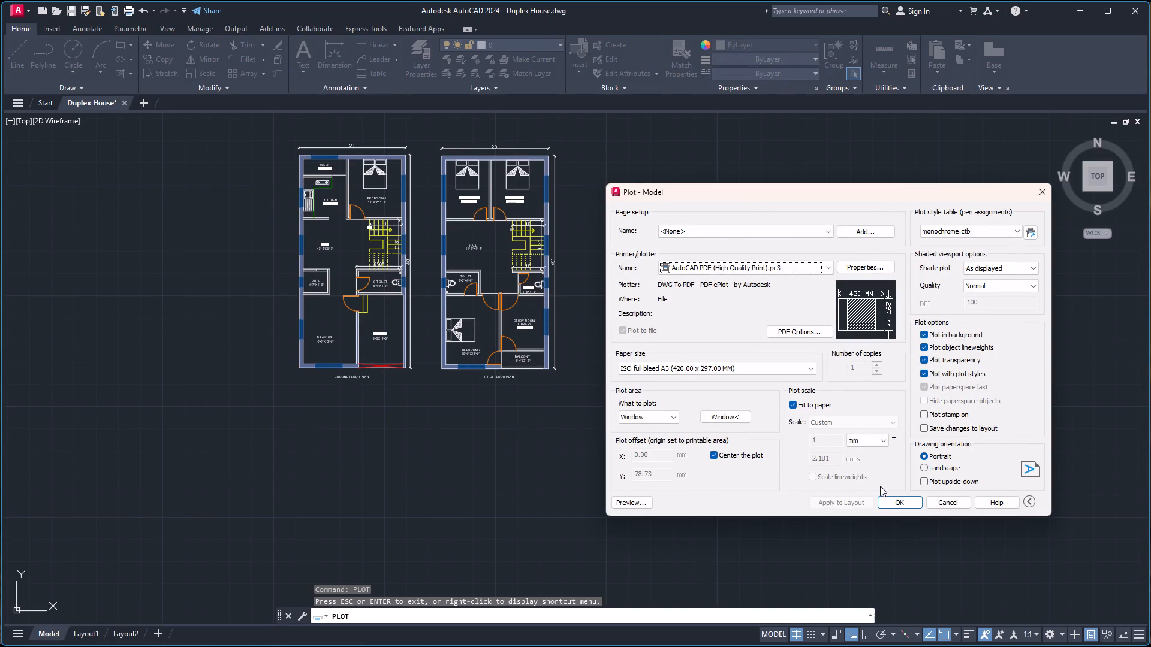
Start plotting to PDF and choose New folder (21) inside FUJI Files on drive D: as the save location.
left_click(899, 501)
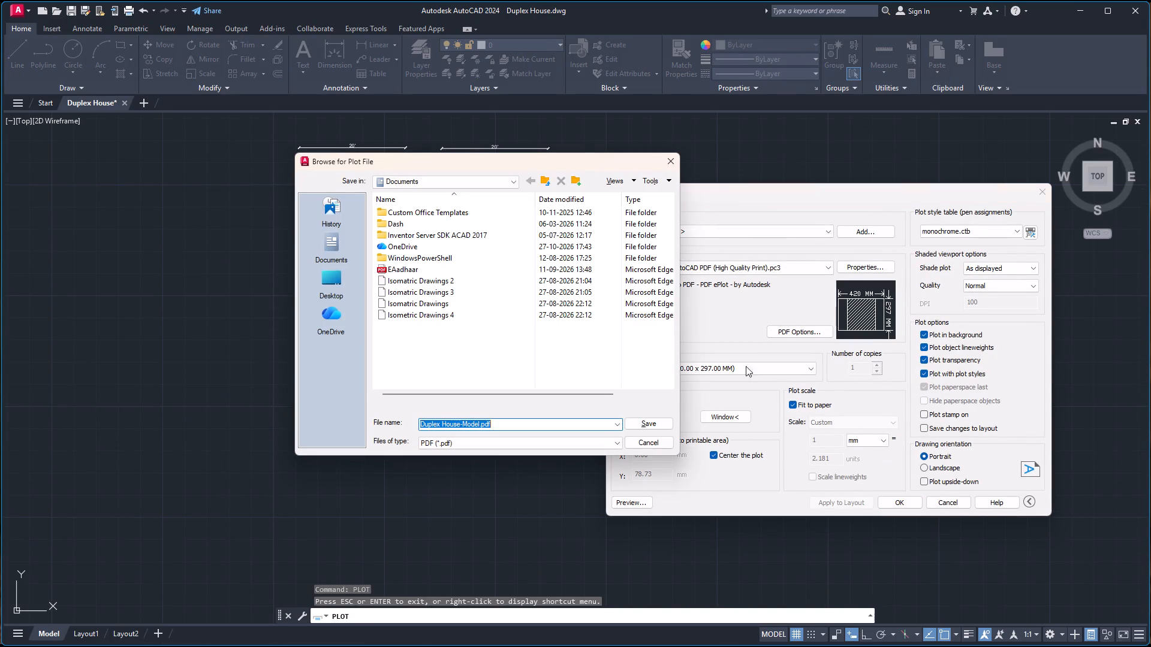
left_click(334, 282)
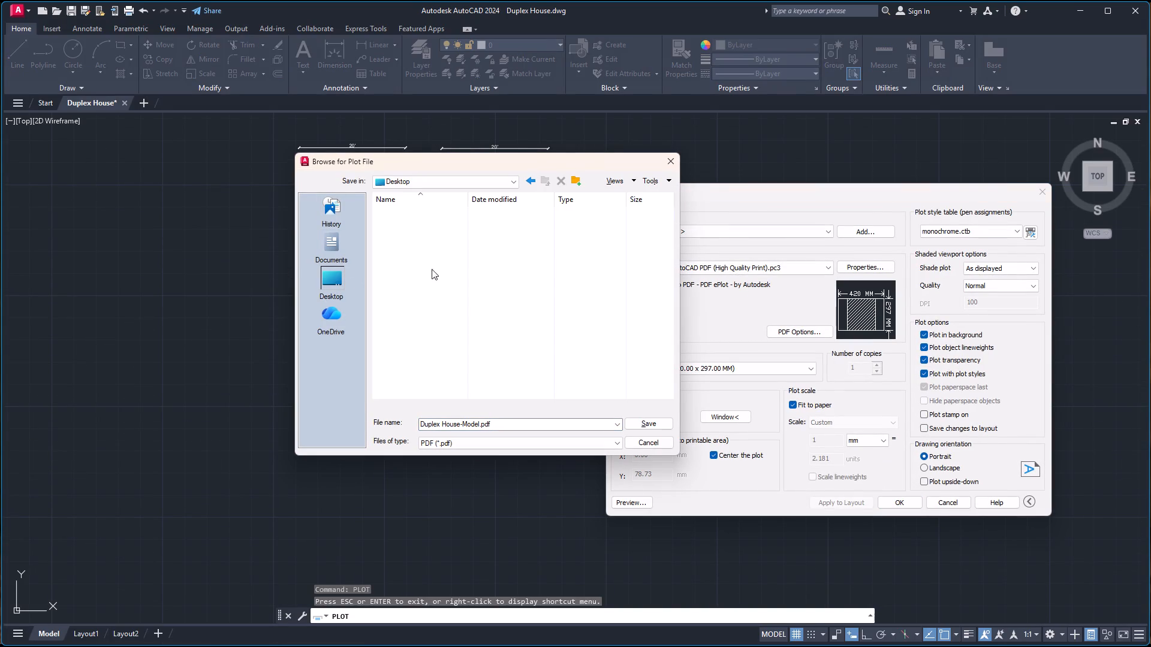
double_click(412, 383)
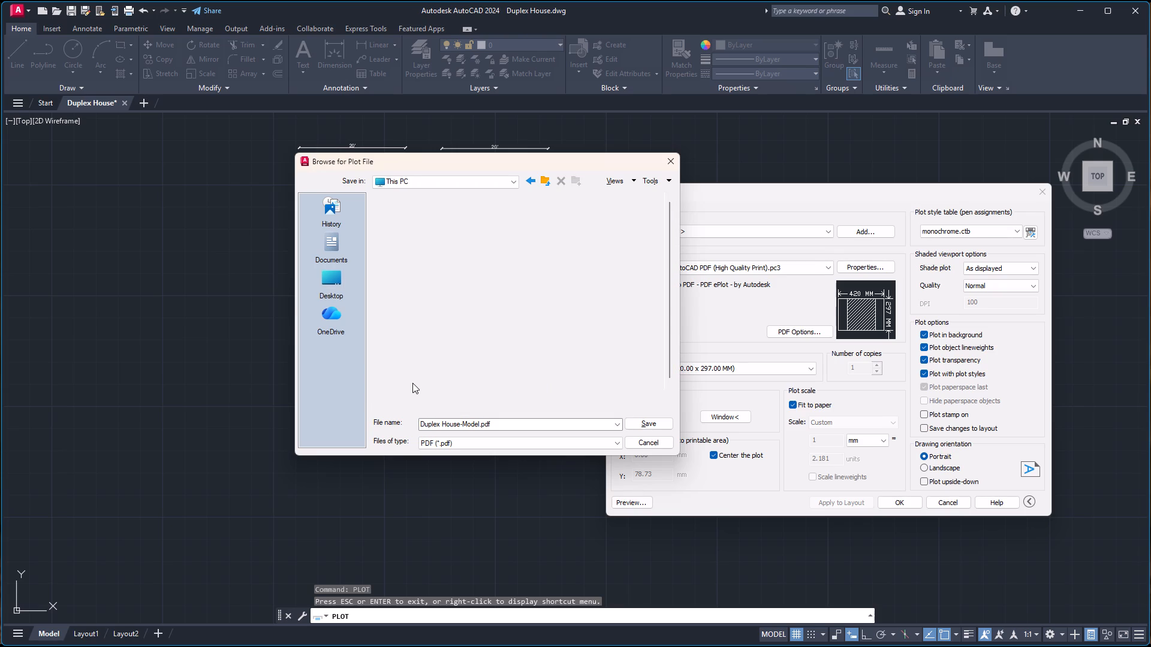
scroll(463, 315, "down", 6)
scroll(429, 275, "up", 6)
double_click(442, 235)
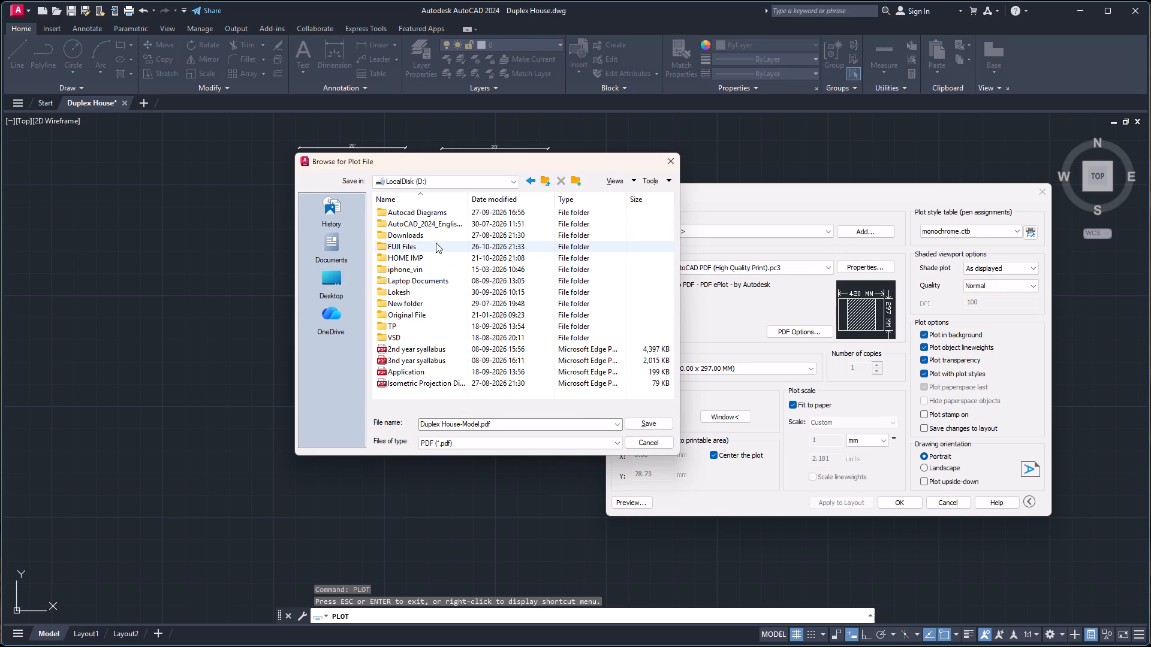
double_click(436, 243)
scroll(437, 329, "down", 5)
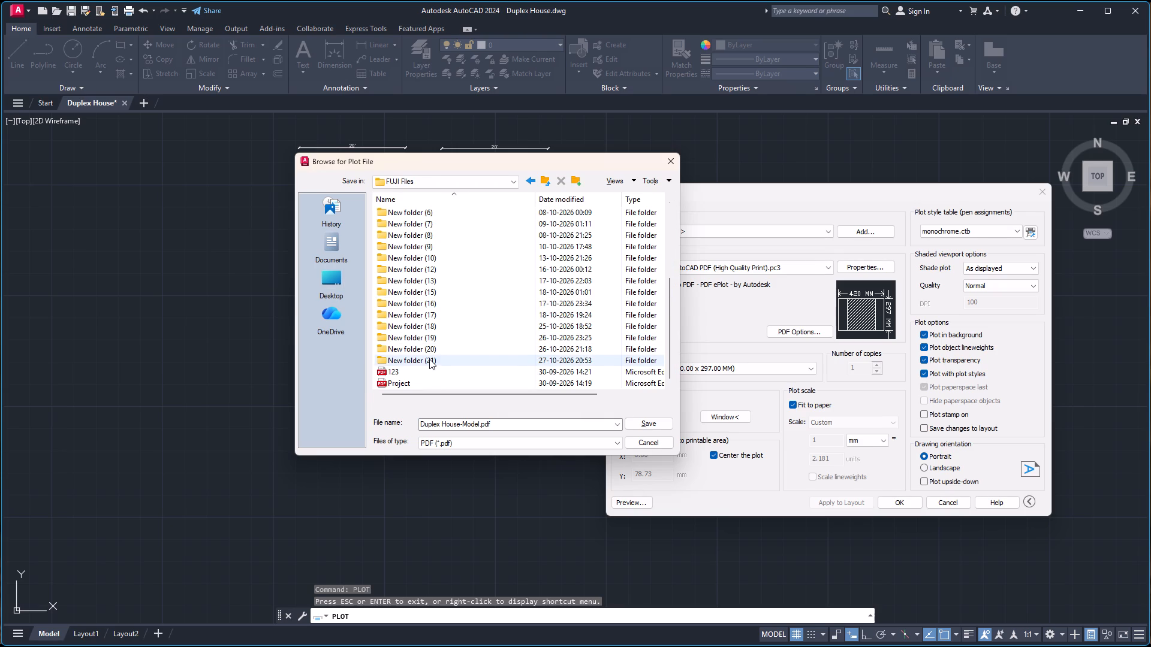
double_click(429, 359)
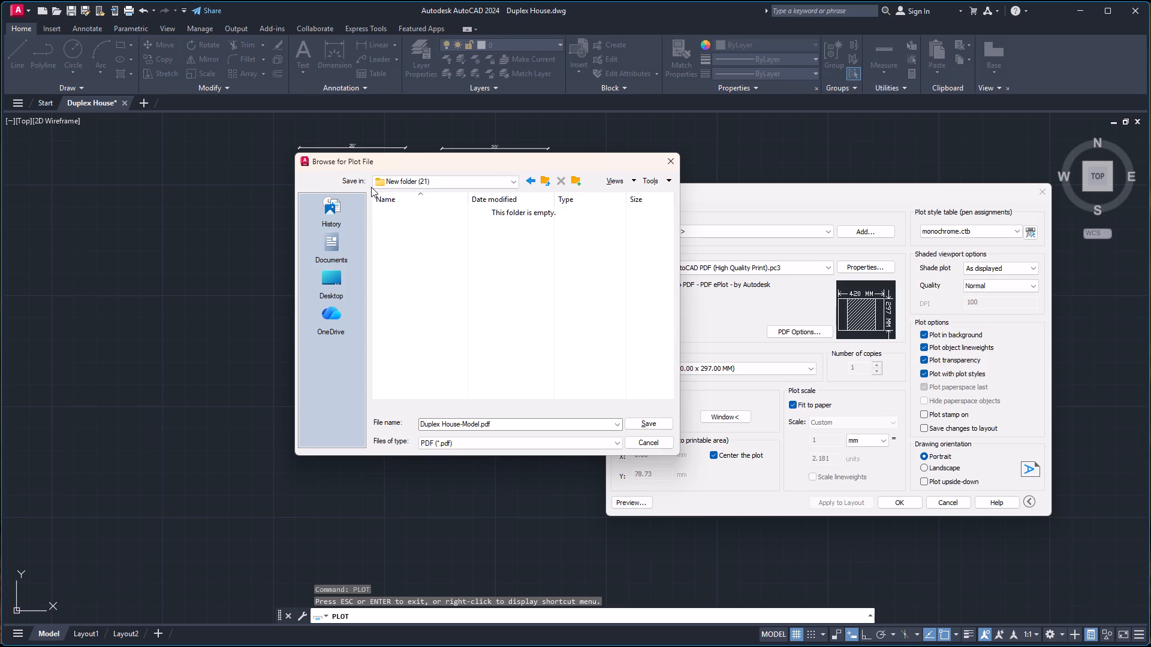
left_click(583, 446)
left_click(583, 446)
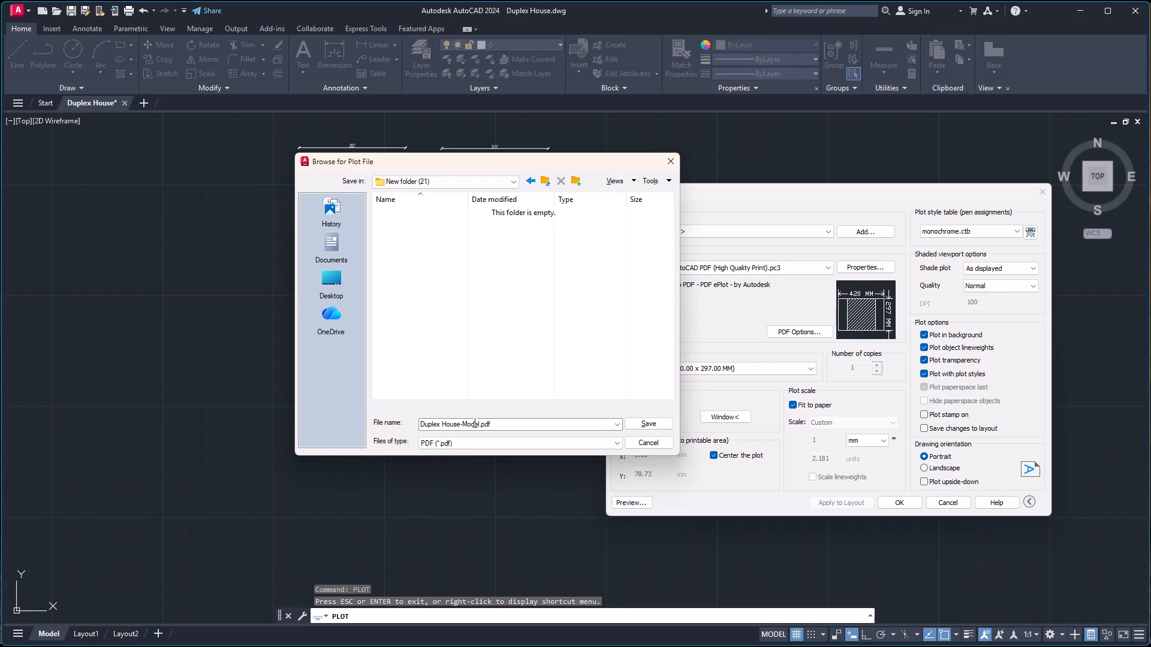
Shorten the plot file's name to Duplex House.pdf, save the PDF and dismiss the background job notice.
double_click(478, 425)
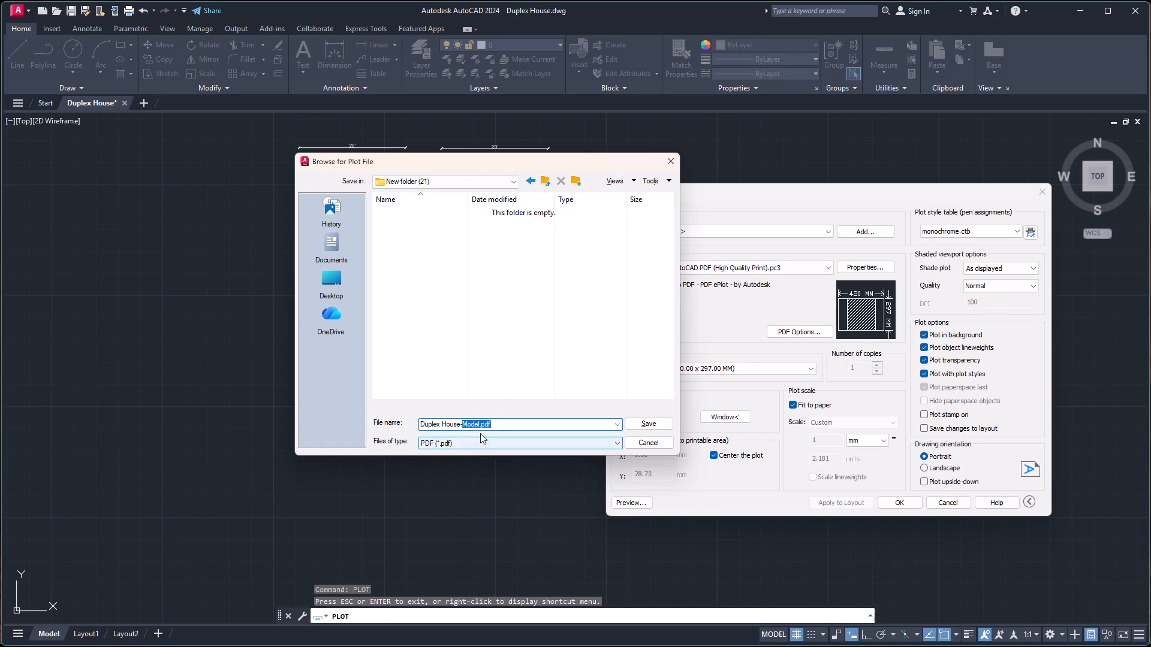
left_click(478, 425)
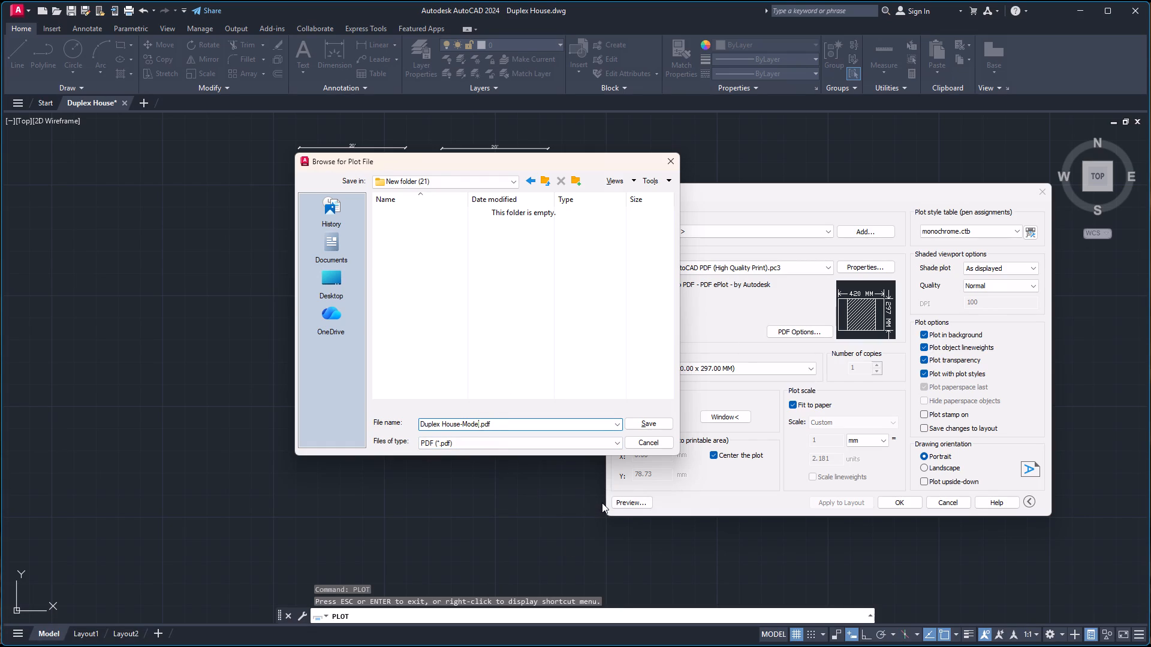
key("Right")
key("BackSpace")
key("BackSpace")
key("BackSpace")
key("BackSpace")
key("BackSpace")
key("BackSpace")
key("space")
key("BackSpace")
key("Return")
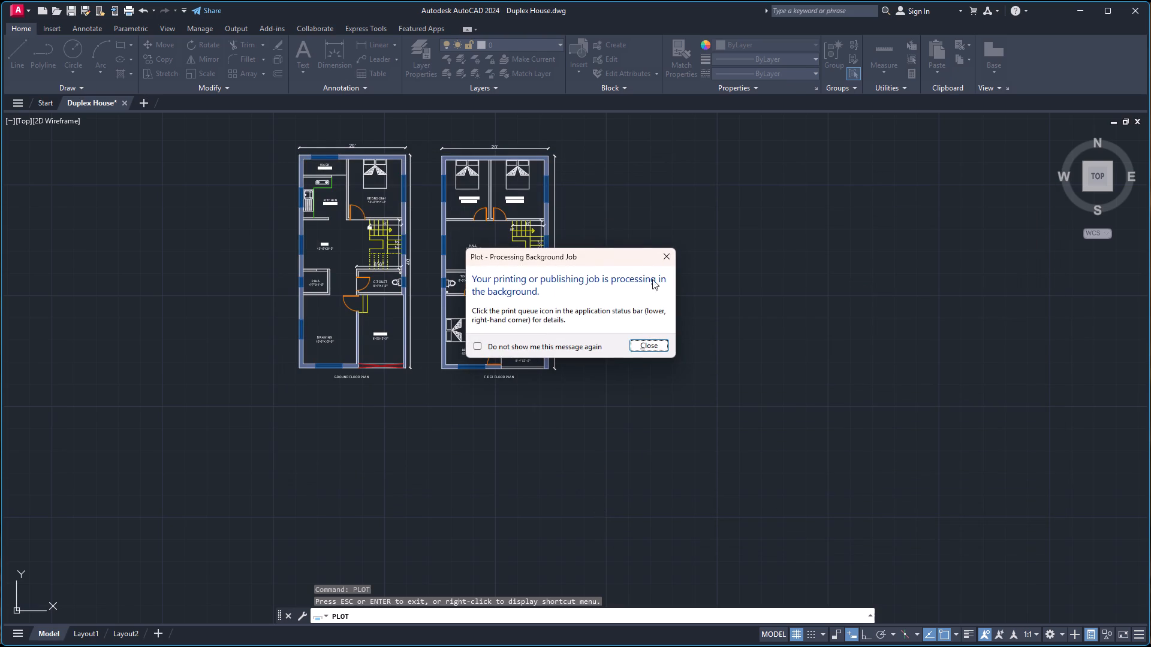
left_click(669, 252)
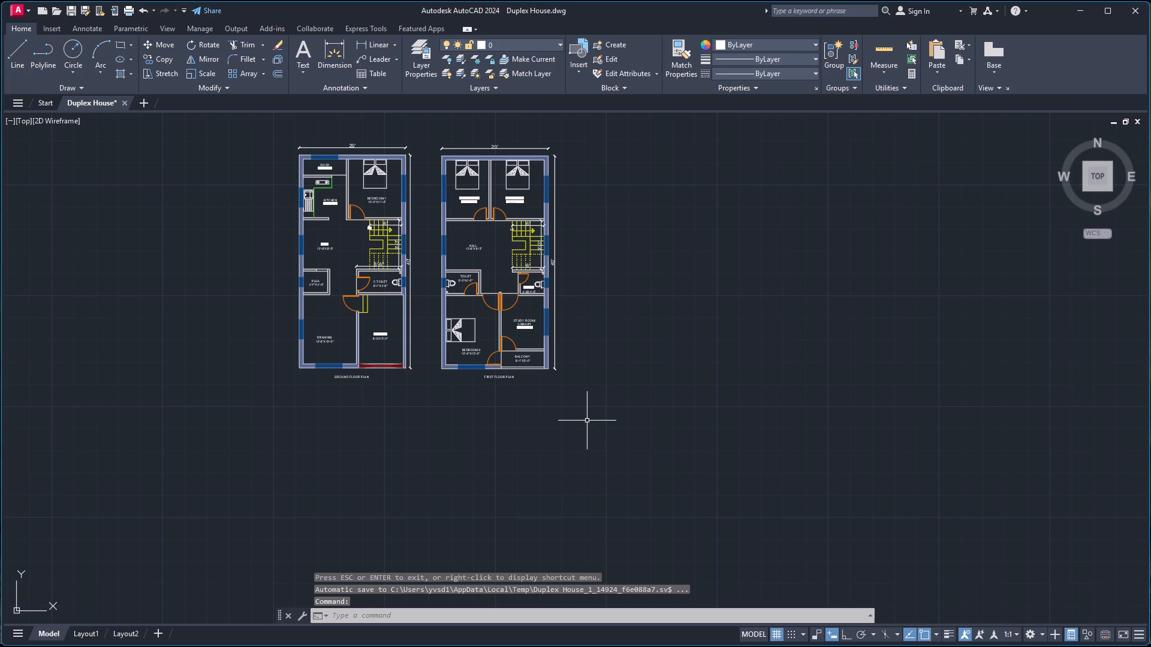
Save the Duplex House drawing.
key("ctrl+s")
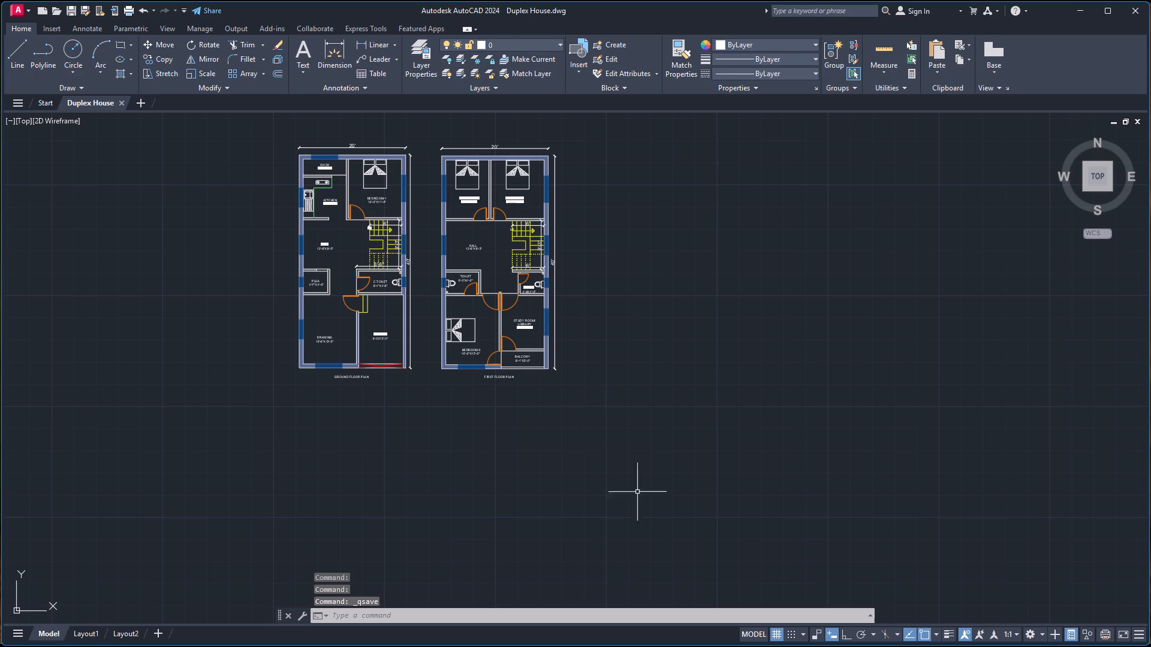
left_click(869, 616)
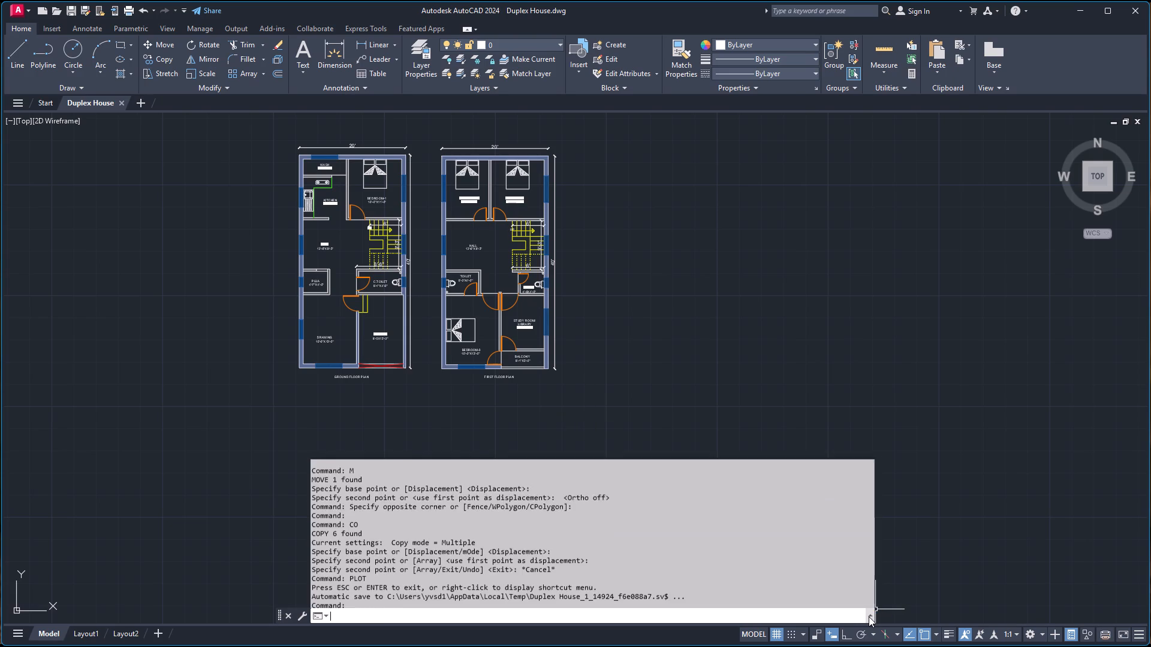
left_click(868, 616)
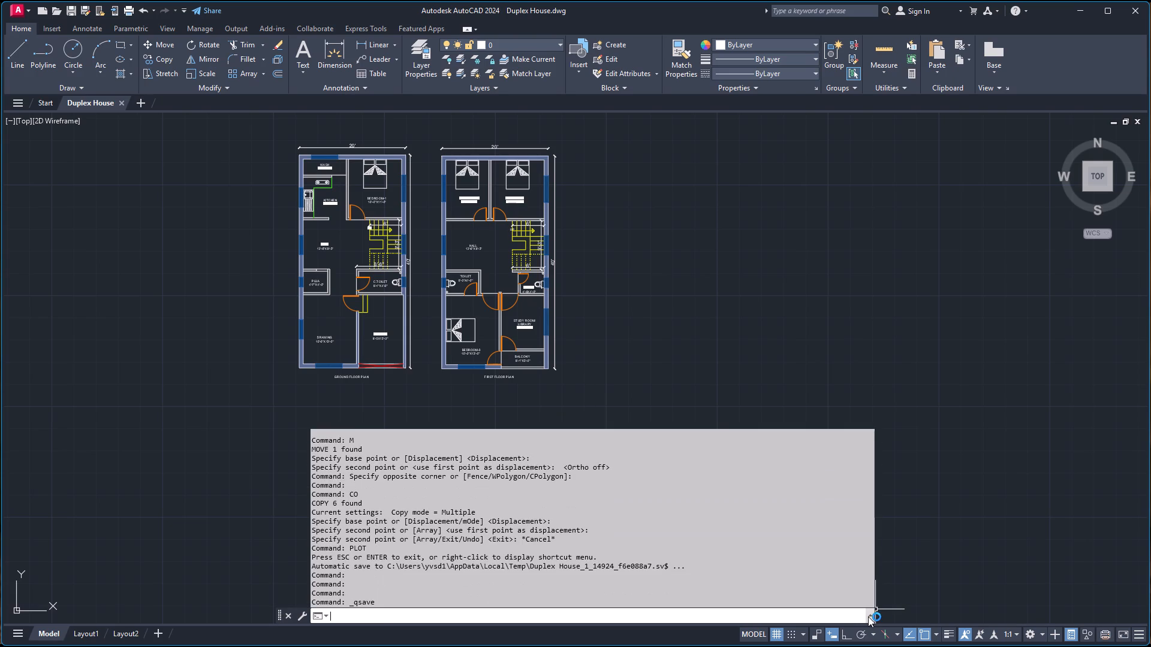